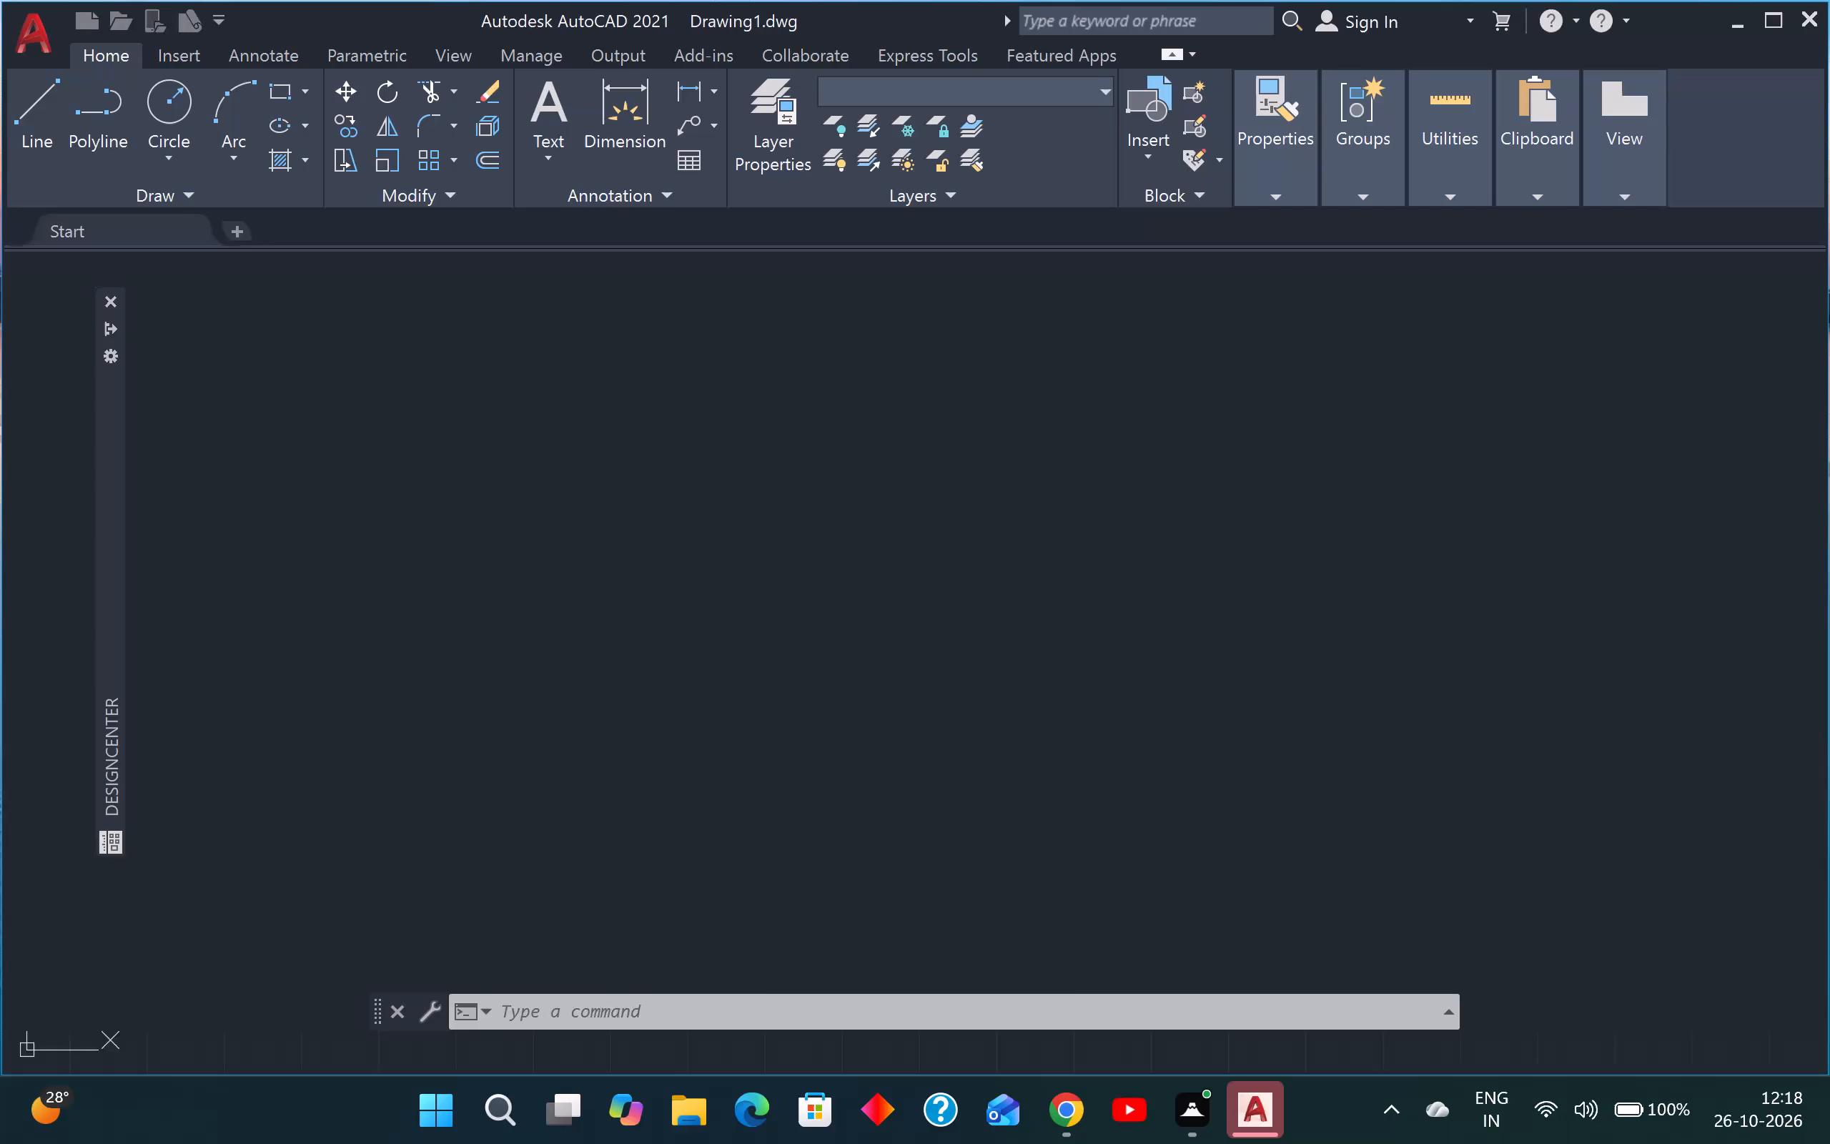
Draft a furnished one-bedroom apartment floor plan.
Turn off the drawing grid.
{"action": "key", "text": "F7"}
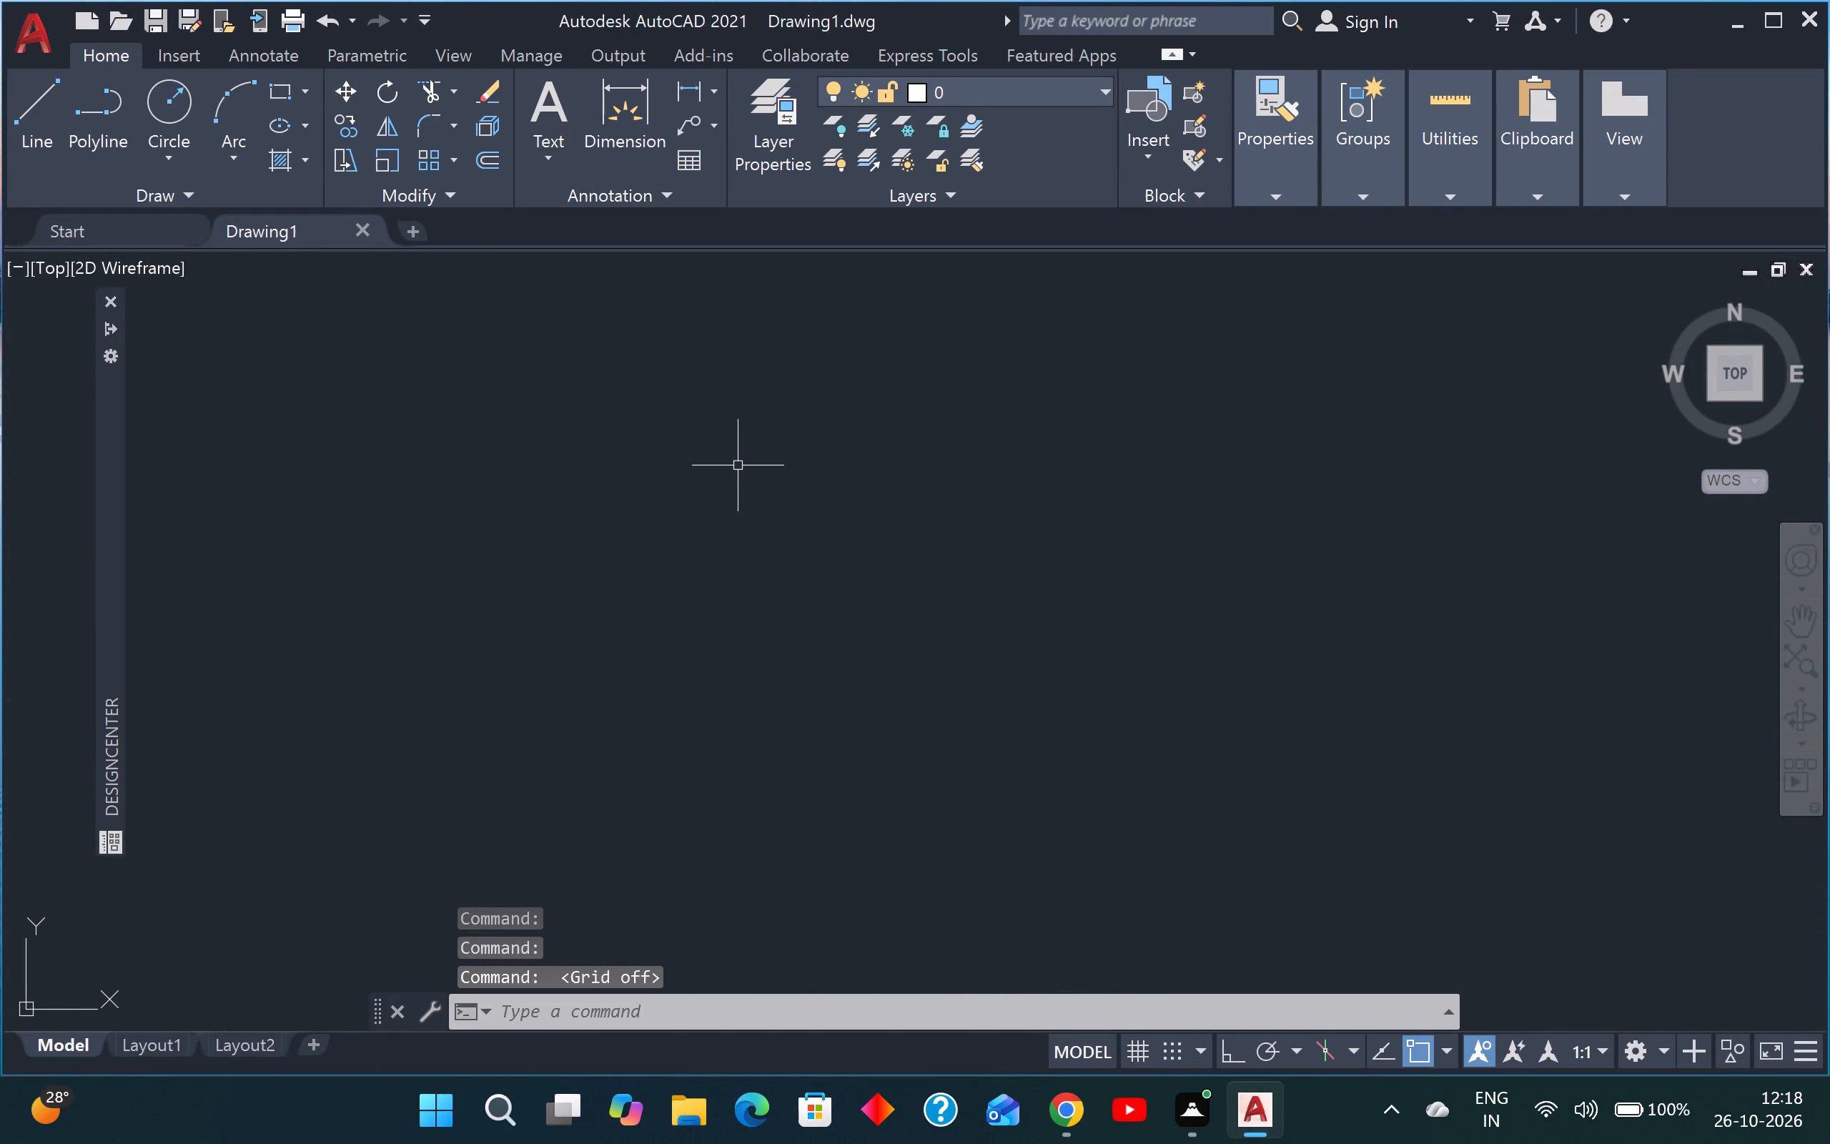
Configure the drawing units to Architectural length with 0'-0" precision and an insertion scale in Inches.
{"action": "key", "text": "Escape"}
{"action": "key", "text": "Escape"}
{"action": "type", "text": "un"}
{"action": "key", "text": "space"}
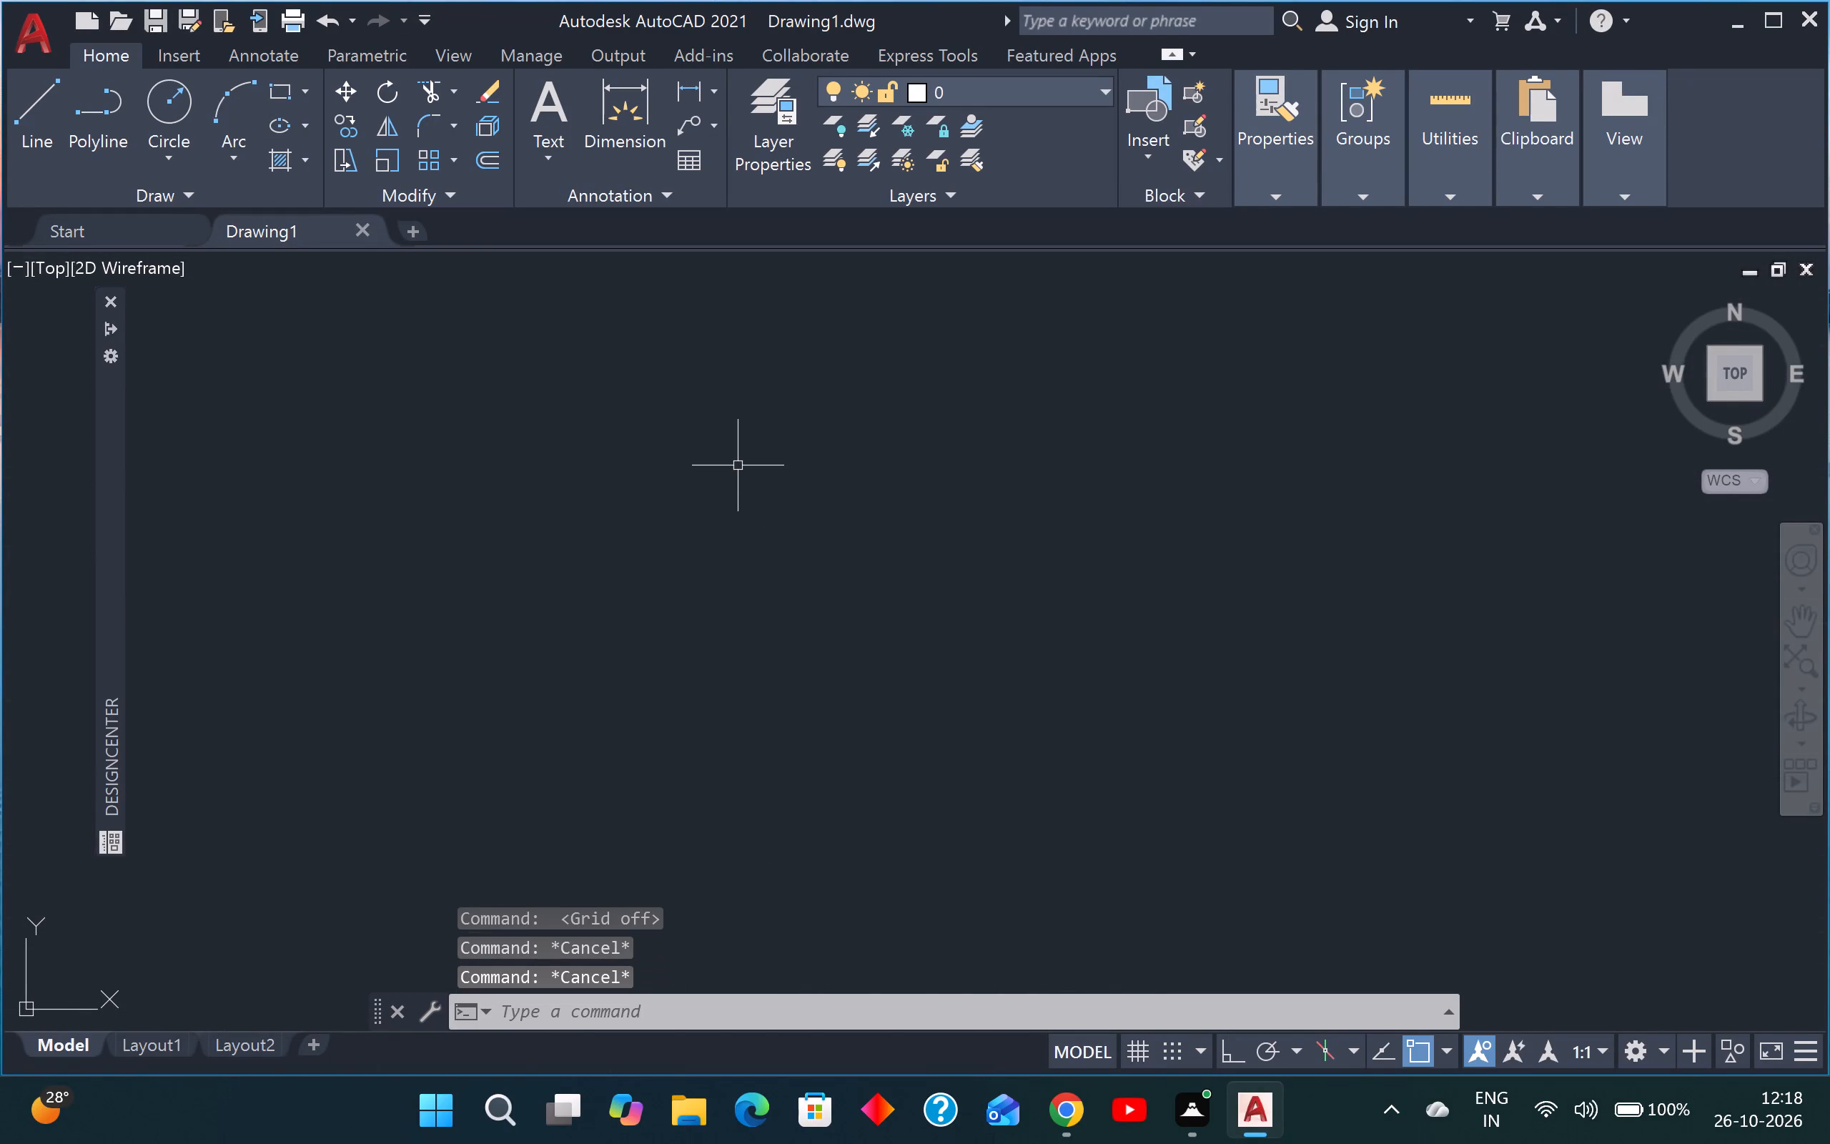
{"action": "left_click", "coordinate": [721, 360]}
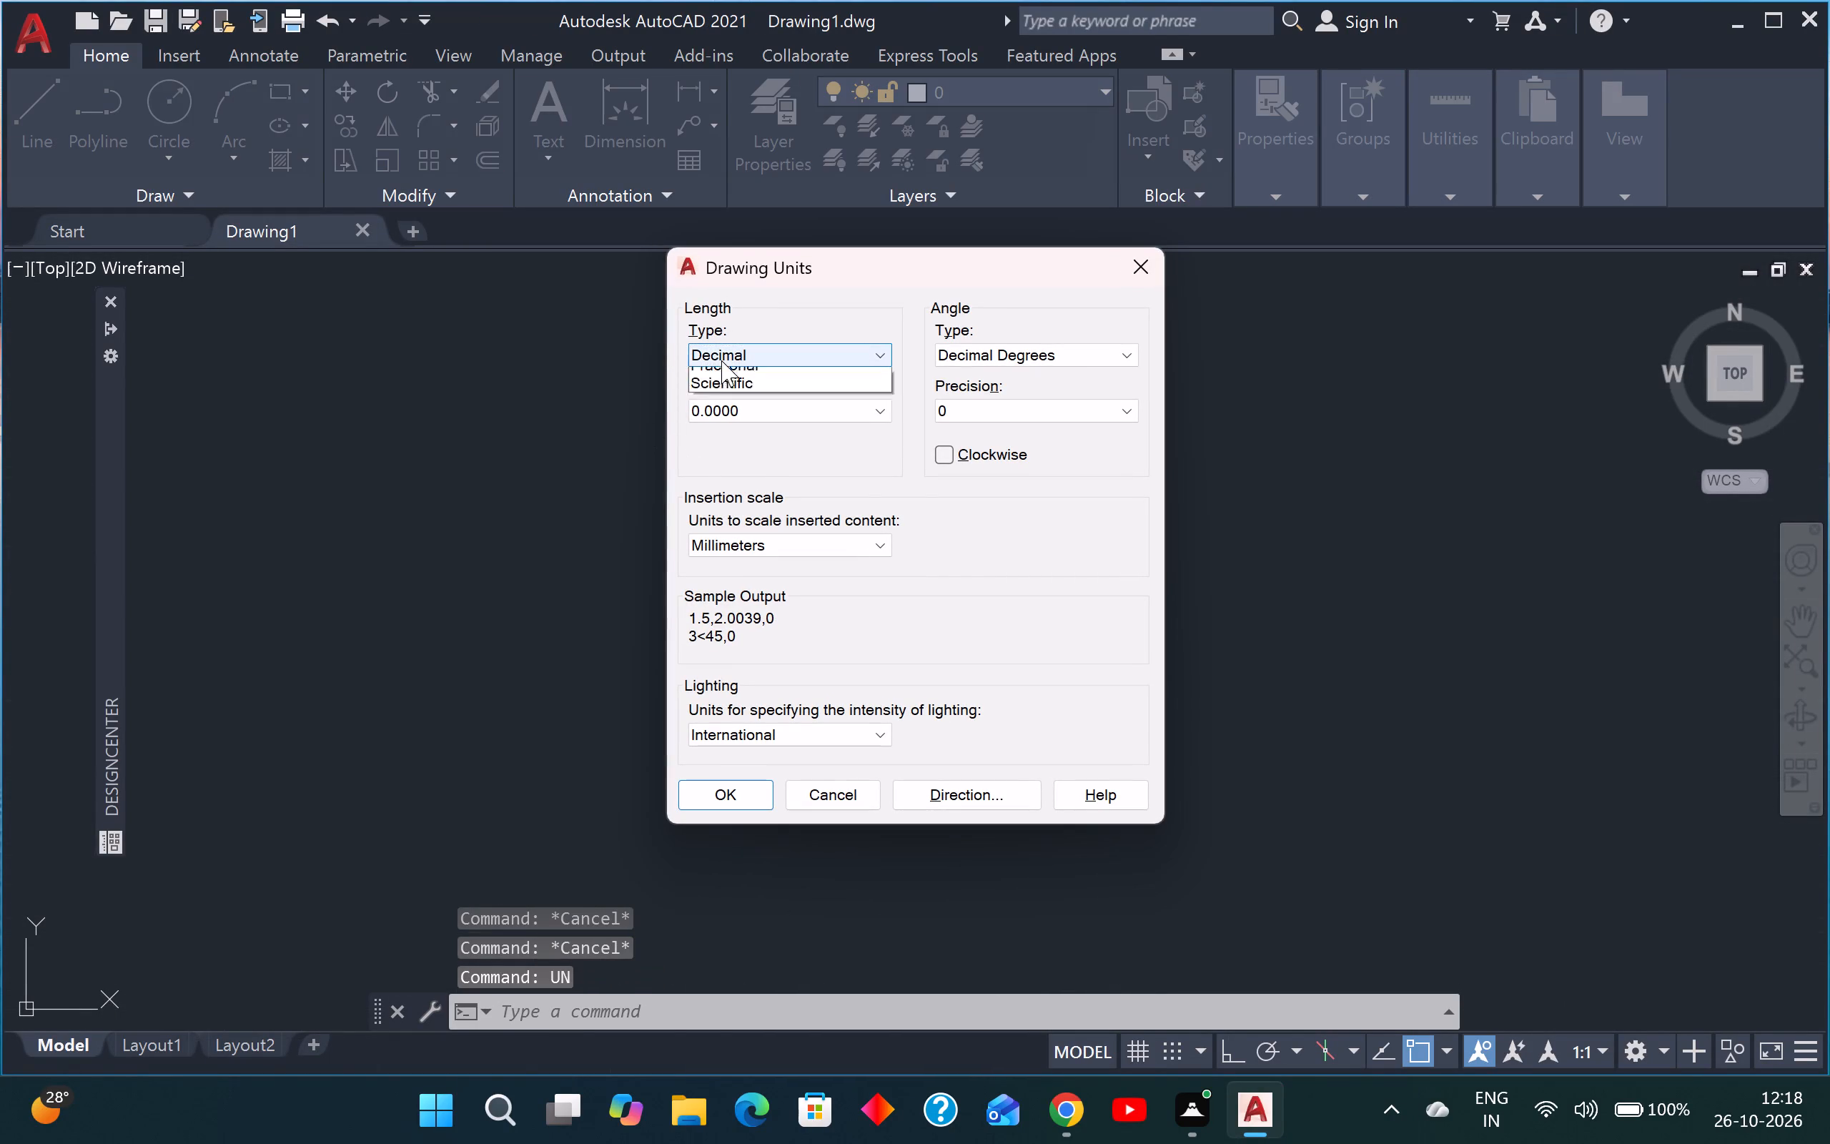
{"action": "left_click", "coordinate": [774, 383]}
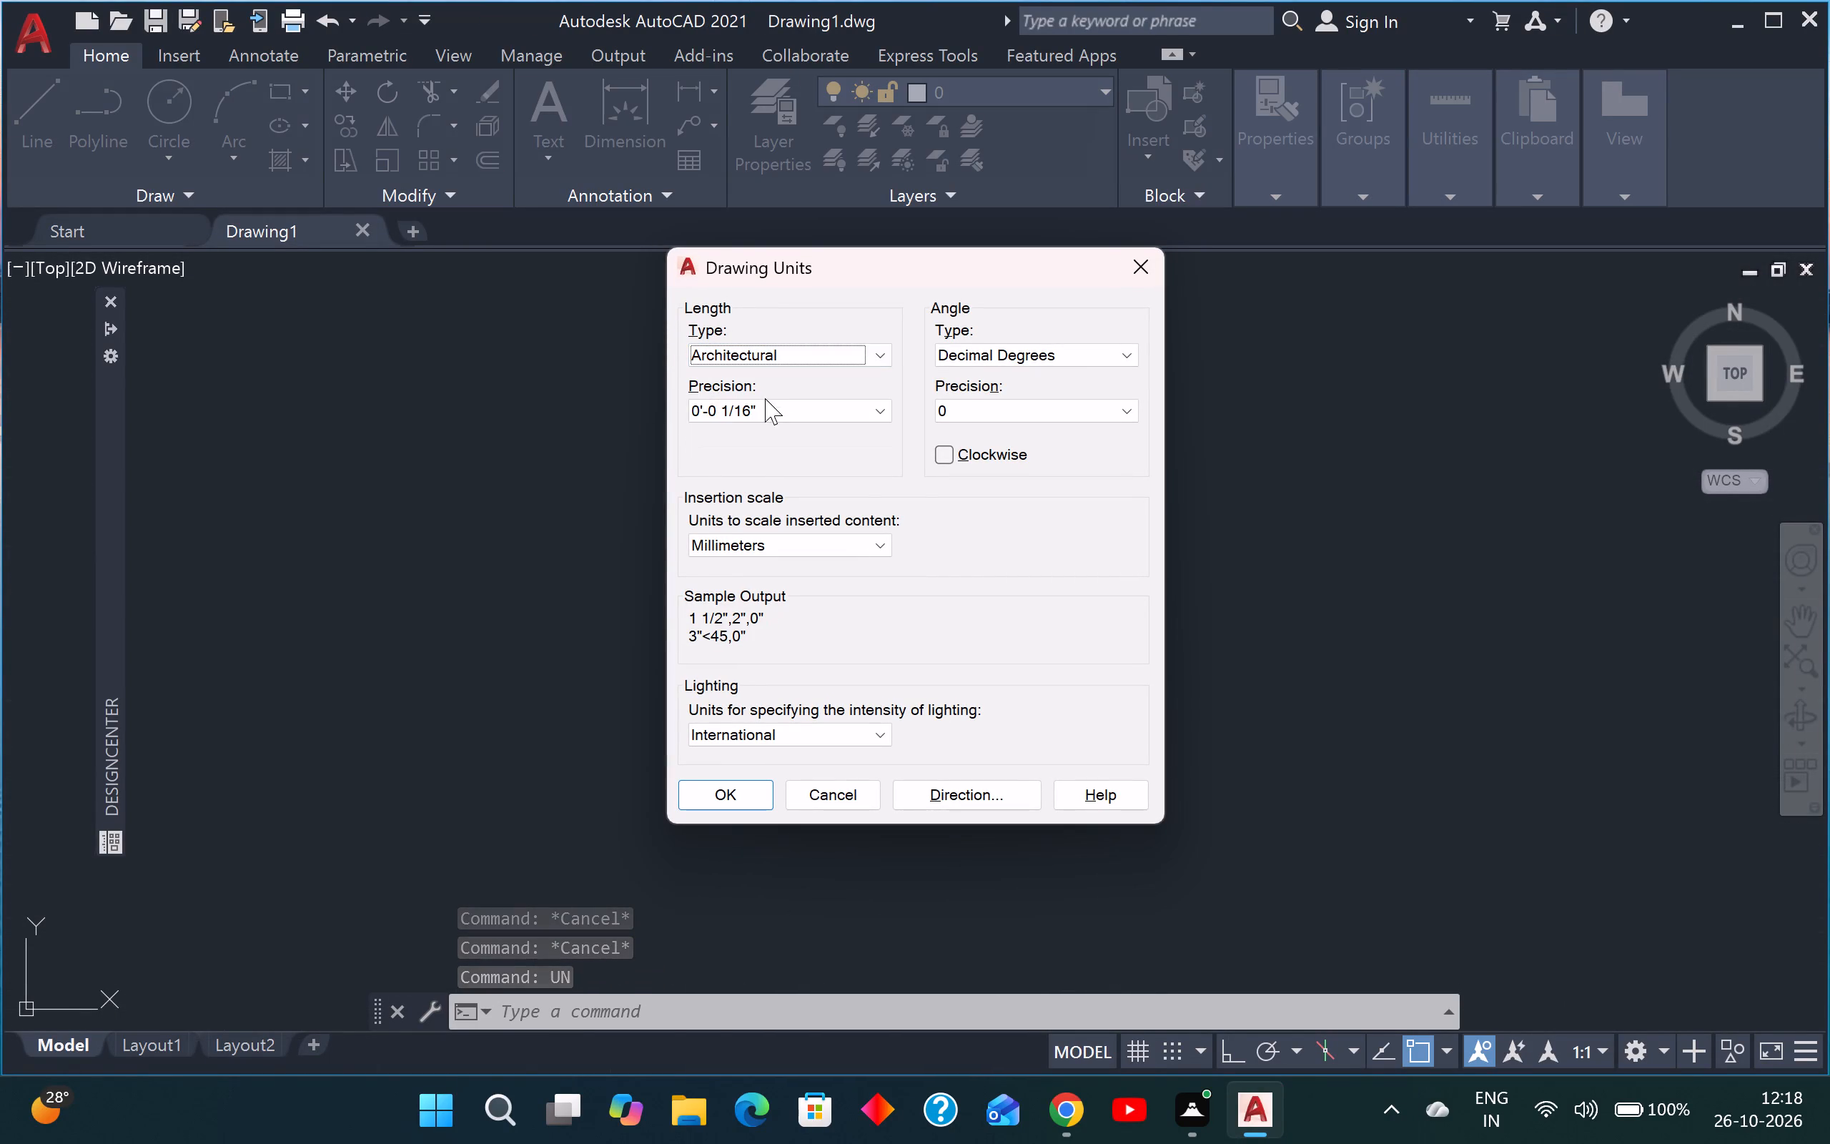
{"action": "left_click", "coordinate": [761, 409]}
{"action": "left_click", "coordinate": [743, 435]}
{"action": "left_click", "coordinate": [744, 543]}
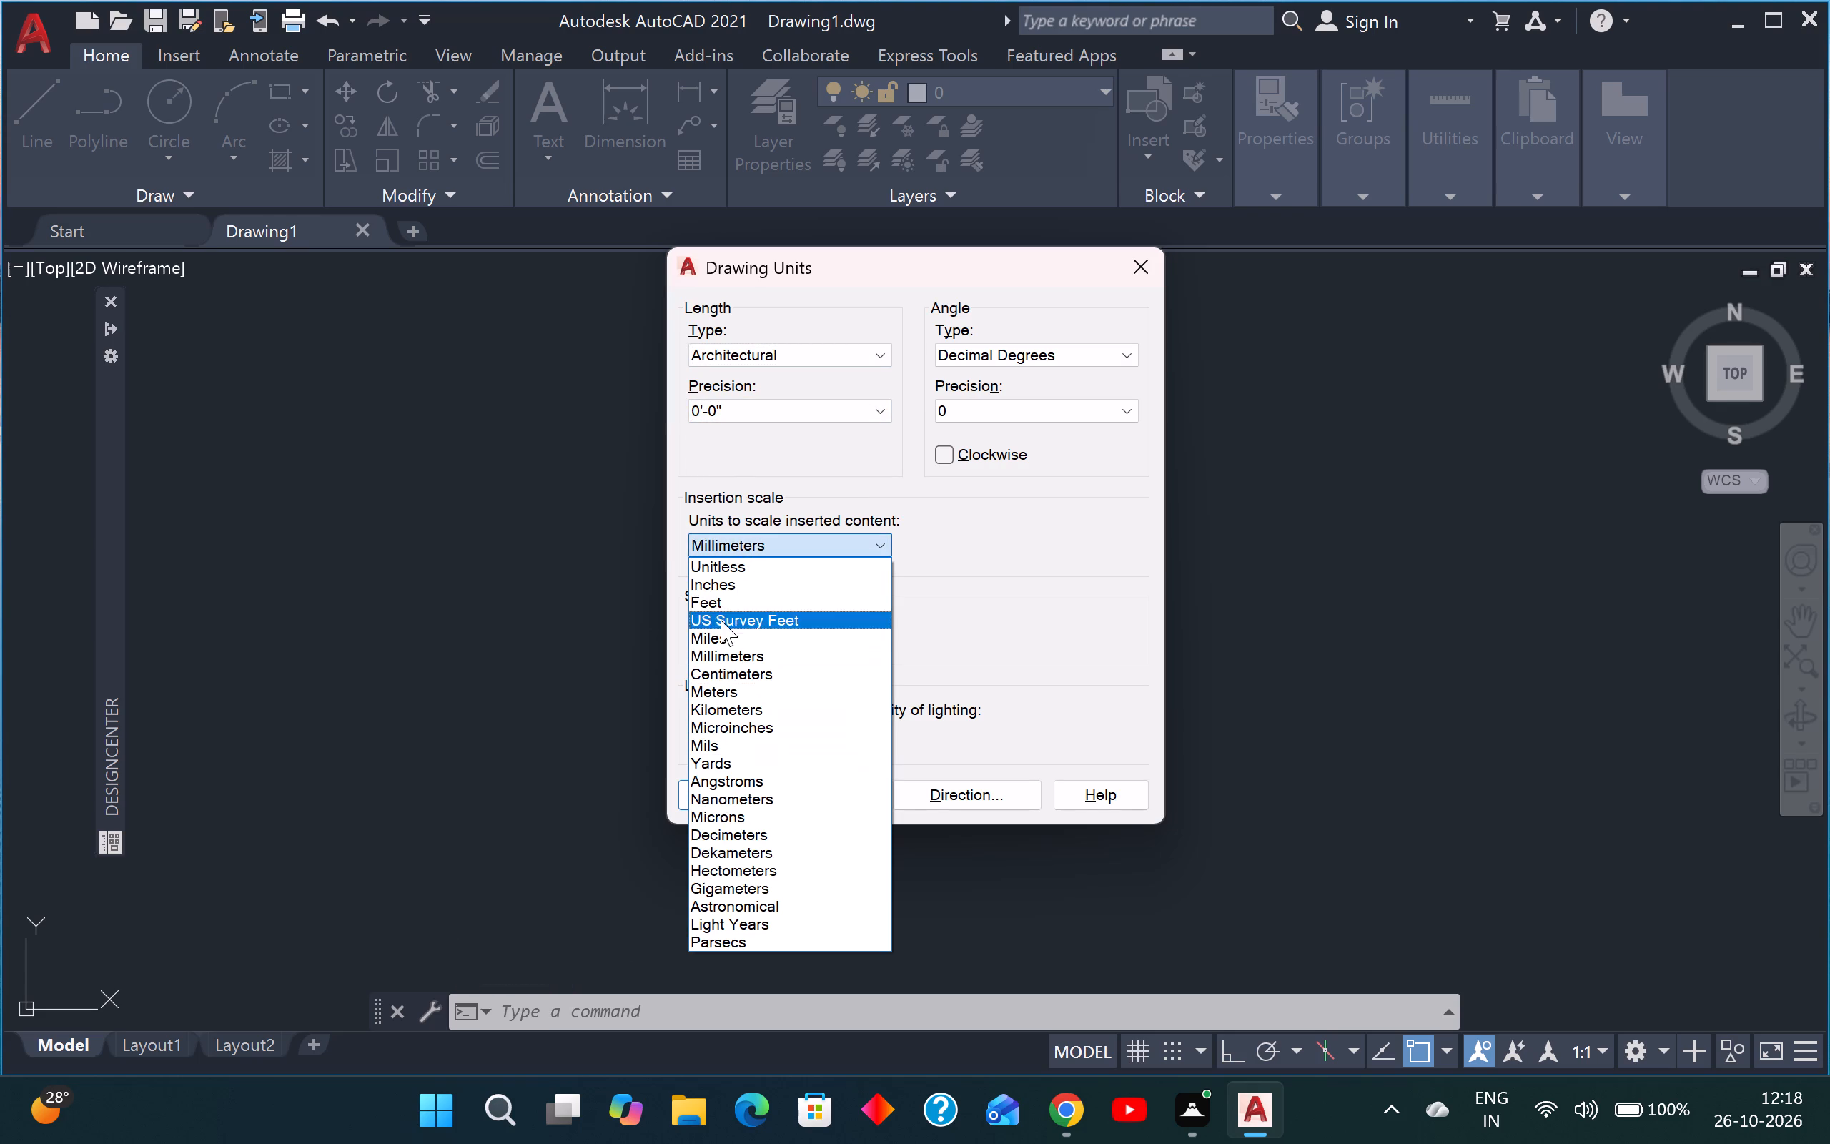
{"action": "left_click", "coordinate": [723, 585]}
{"action": "left_click", "coordinate": [718, 791]}
{"action": "key", "text": "Escape"}
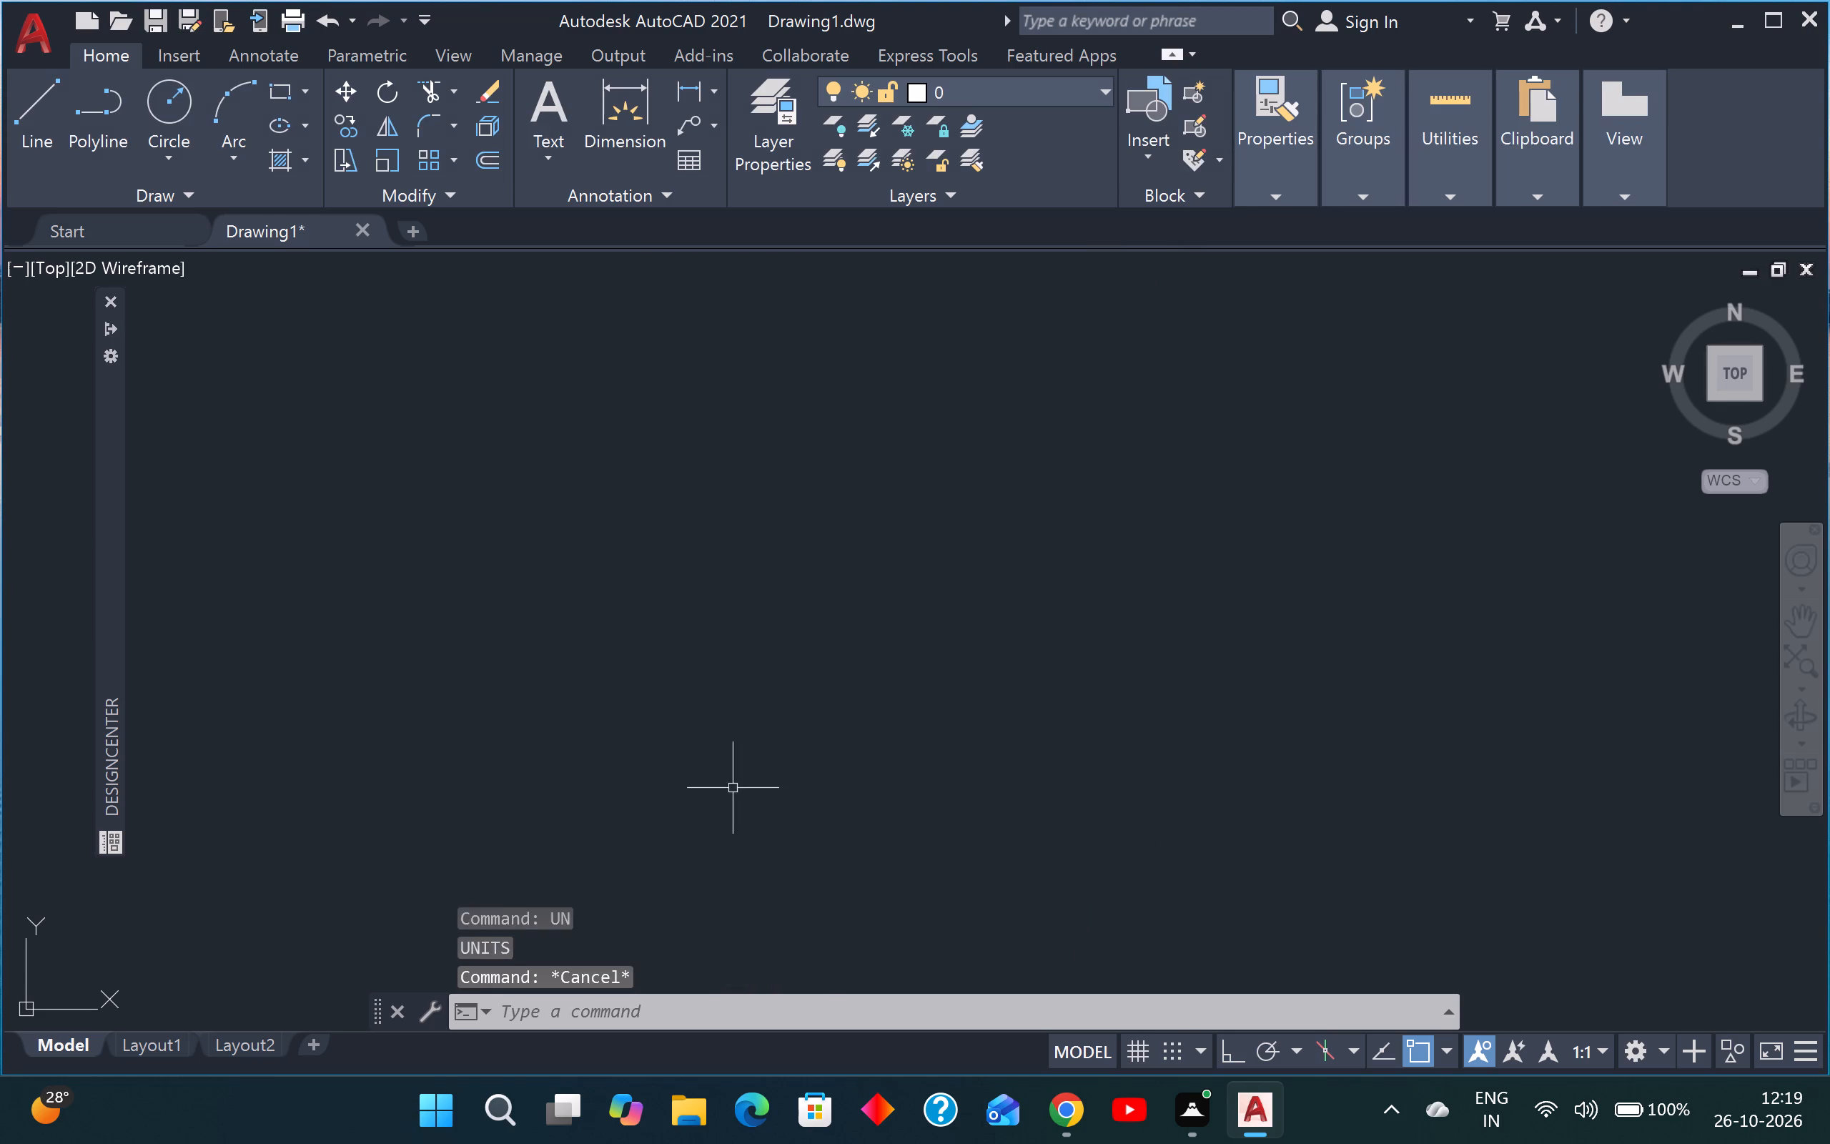
Modify the ISO-25 dimension style's primary units to Architectural format with 0'-0" precision.
{"action": "key", "text": "Escape"}
{"action": "key", "text": "Escape"}
{"action": "type", "text": "d"}
{"action": "key", "text": "space"}
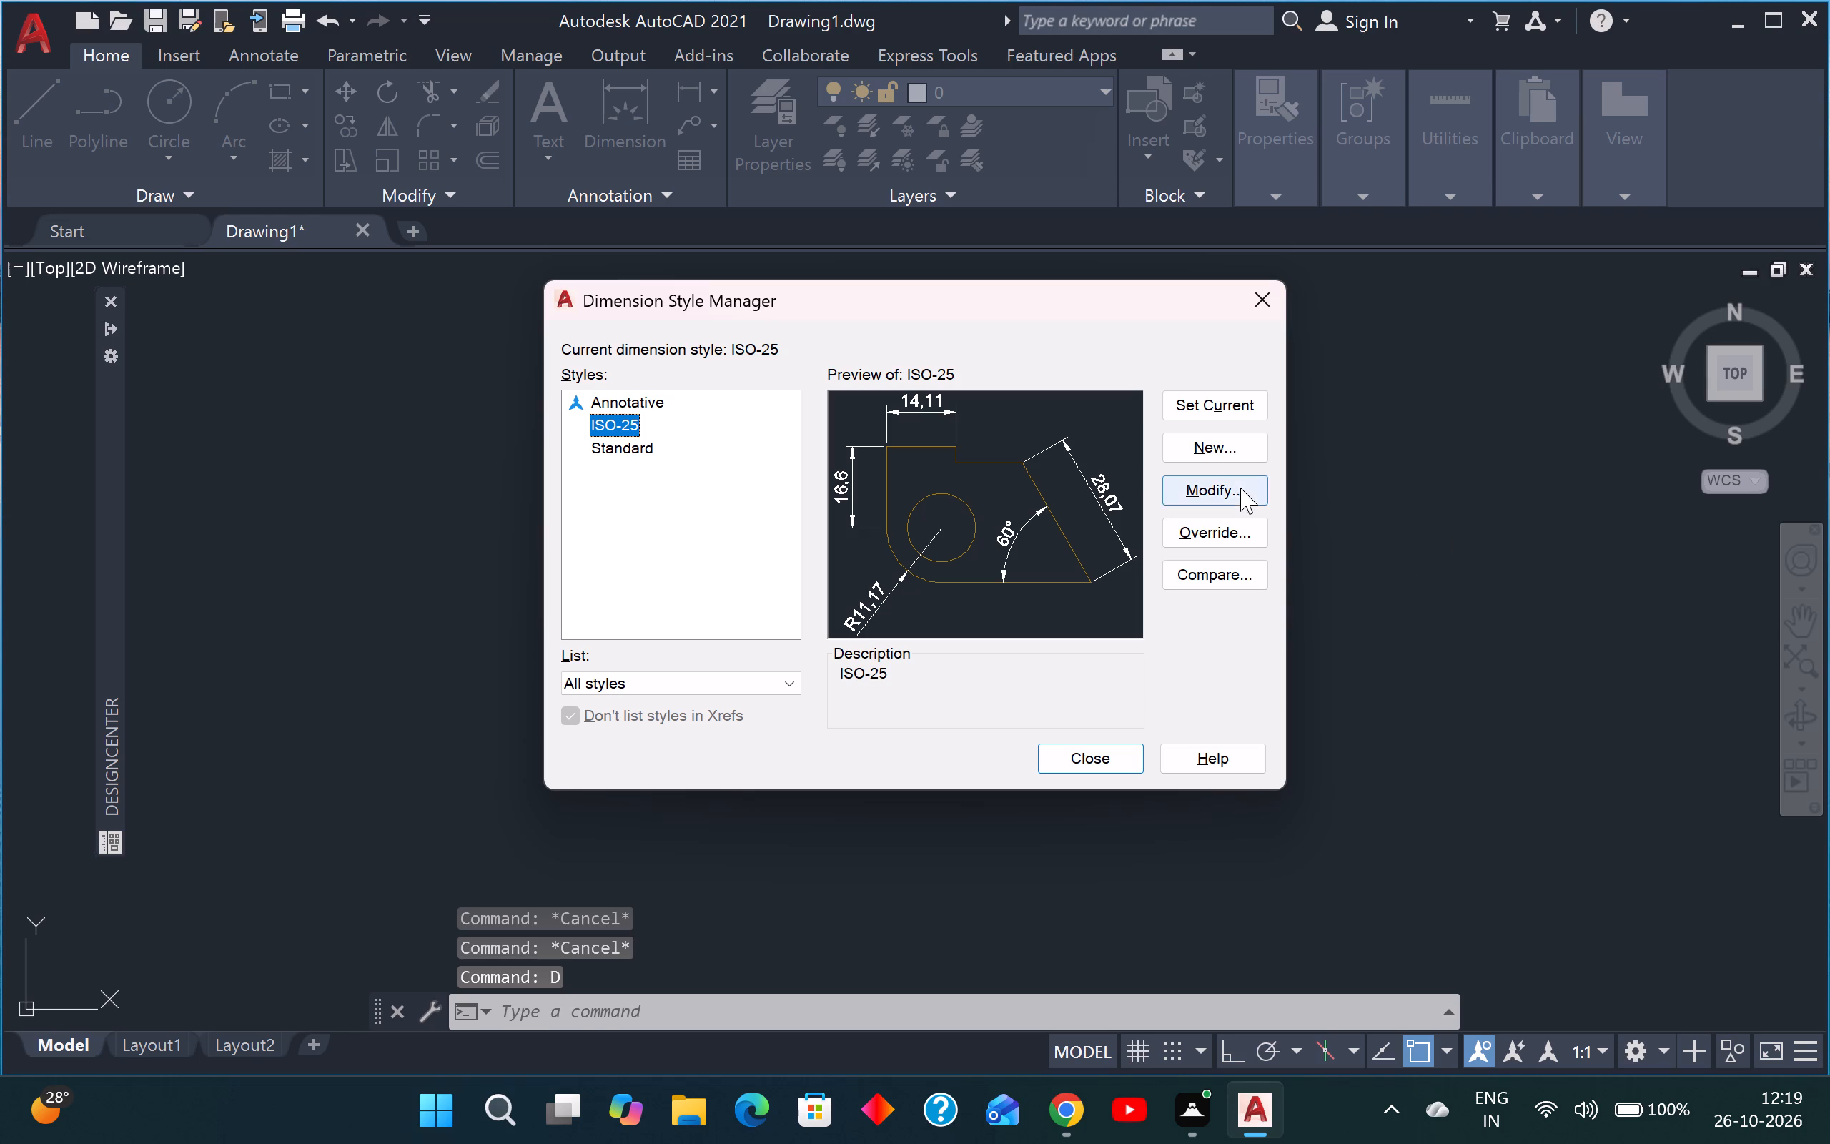
{"action": "left_click", "coordinate": [1240, 488]}
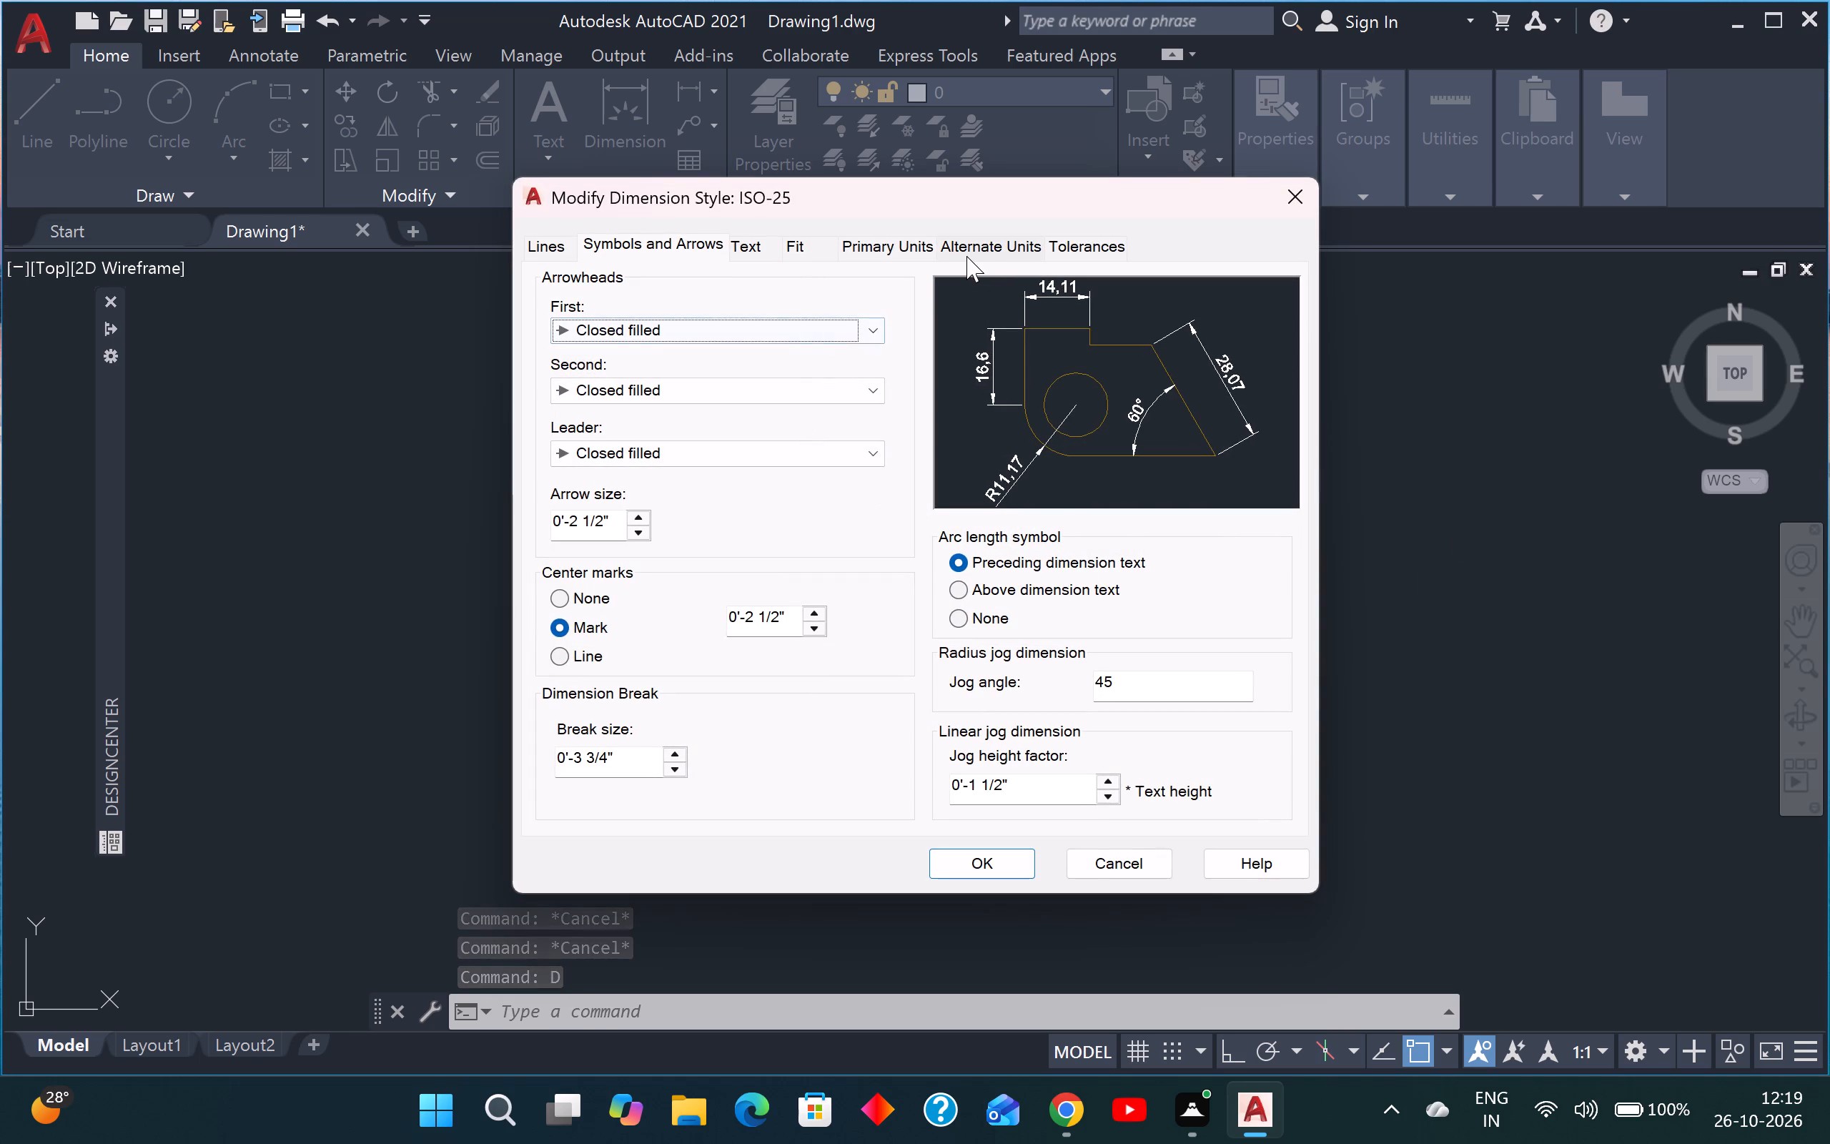
{"action": "left_click", "coordinate": [854, 245]}
{"action": "left_click", "coordinate": [791, 302]}
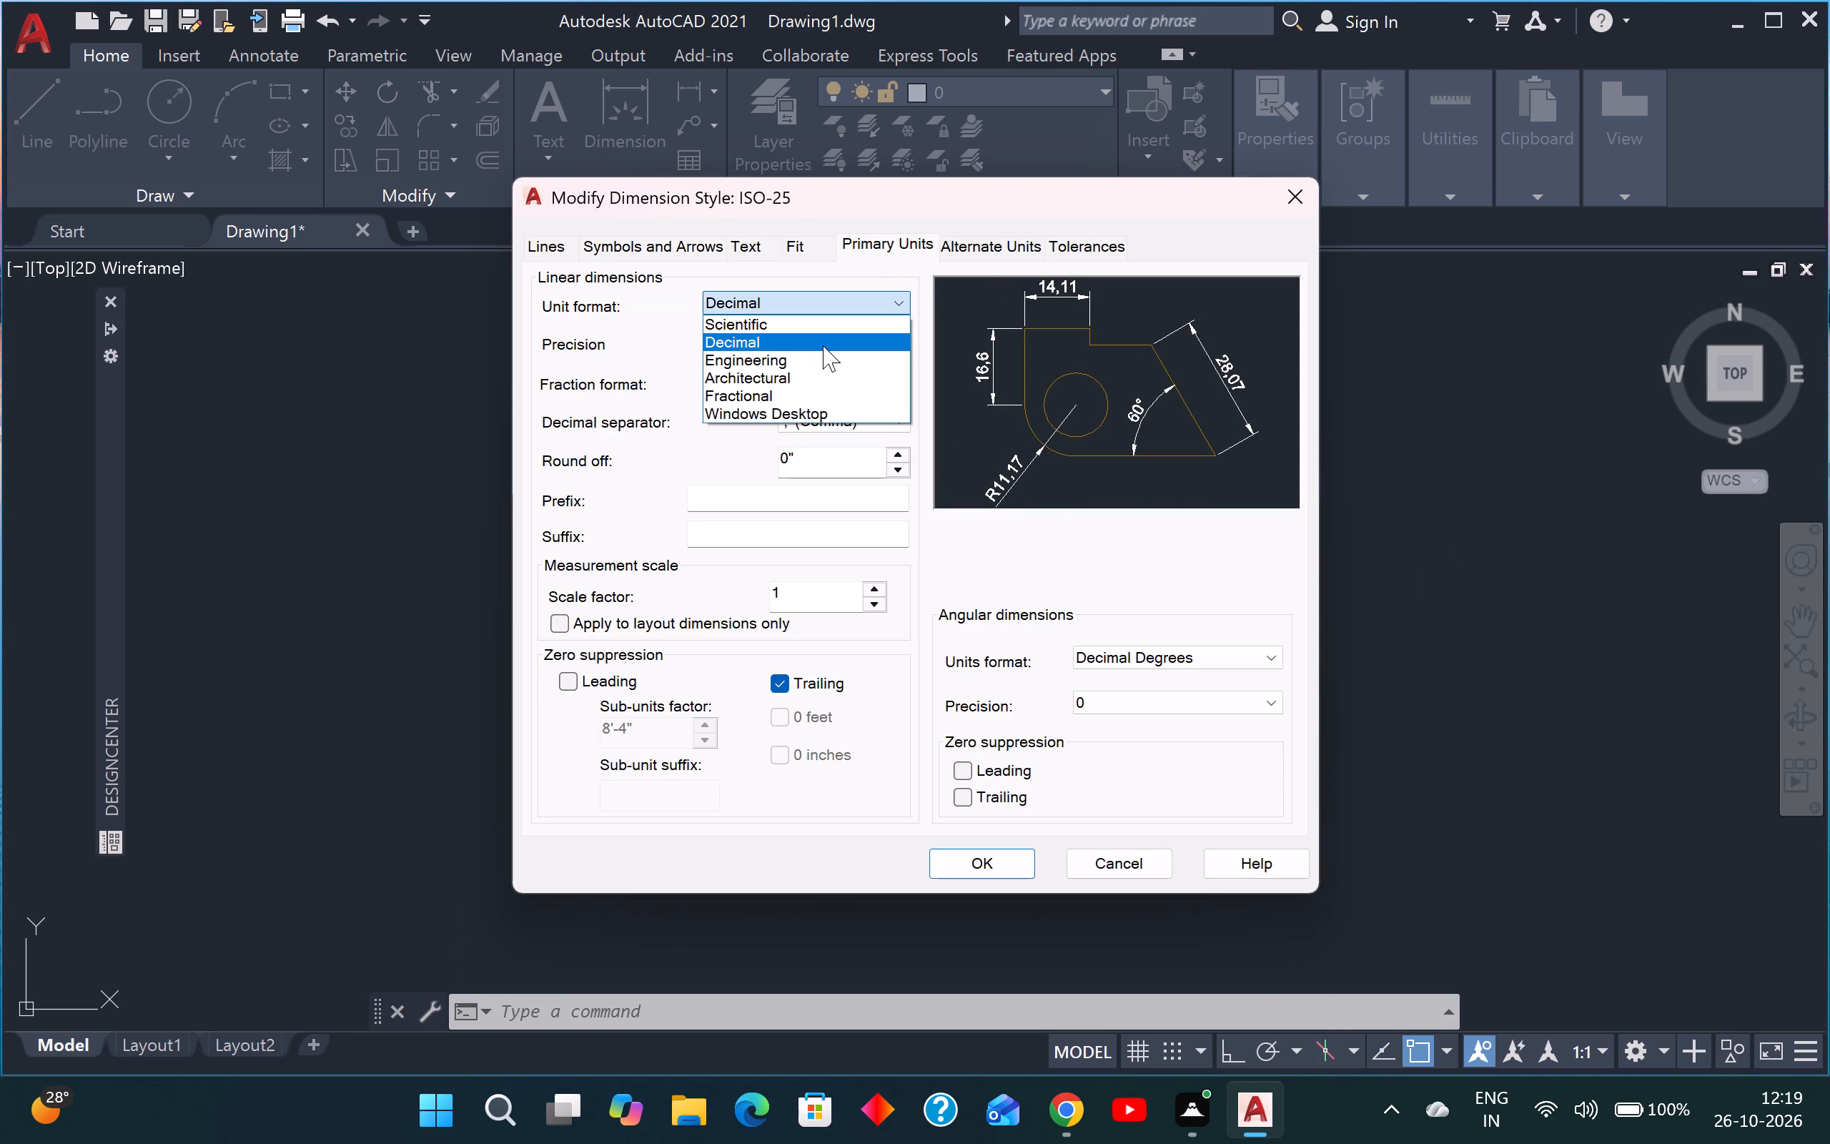
{"action": "left_click", "coordinate": [823, 374]}
{"action": "left_click", "coordinate": [813, 336]}
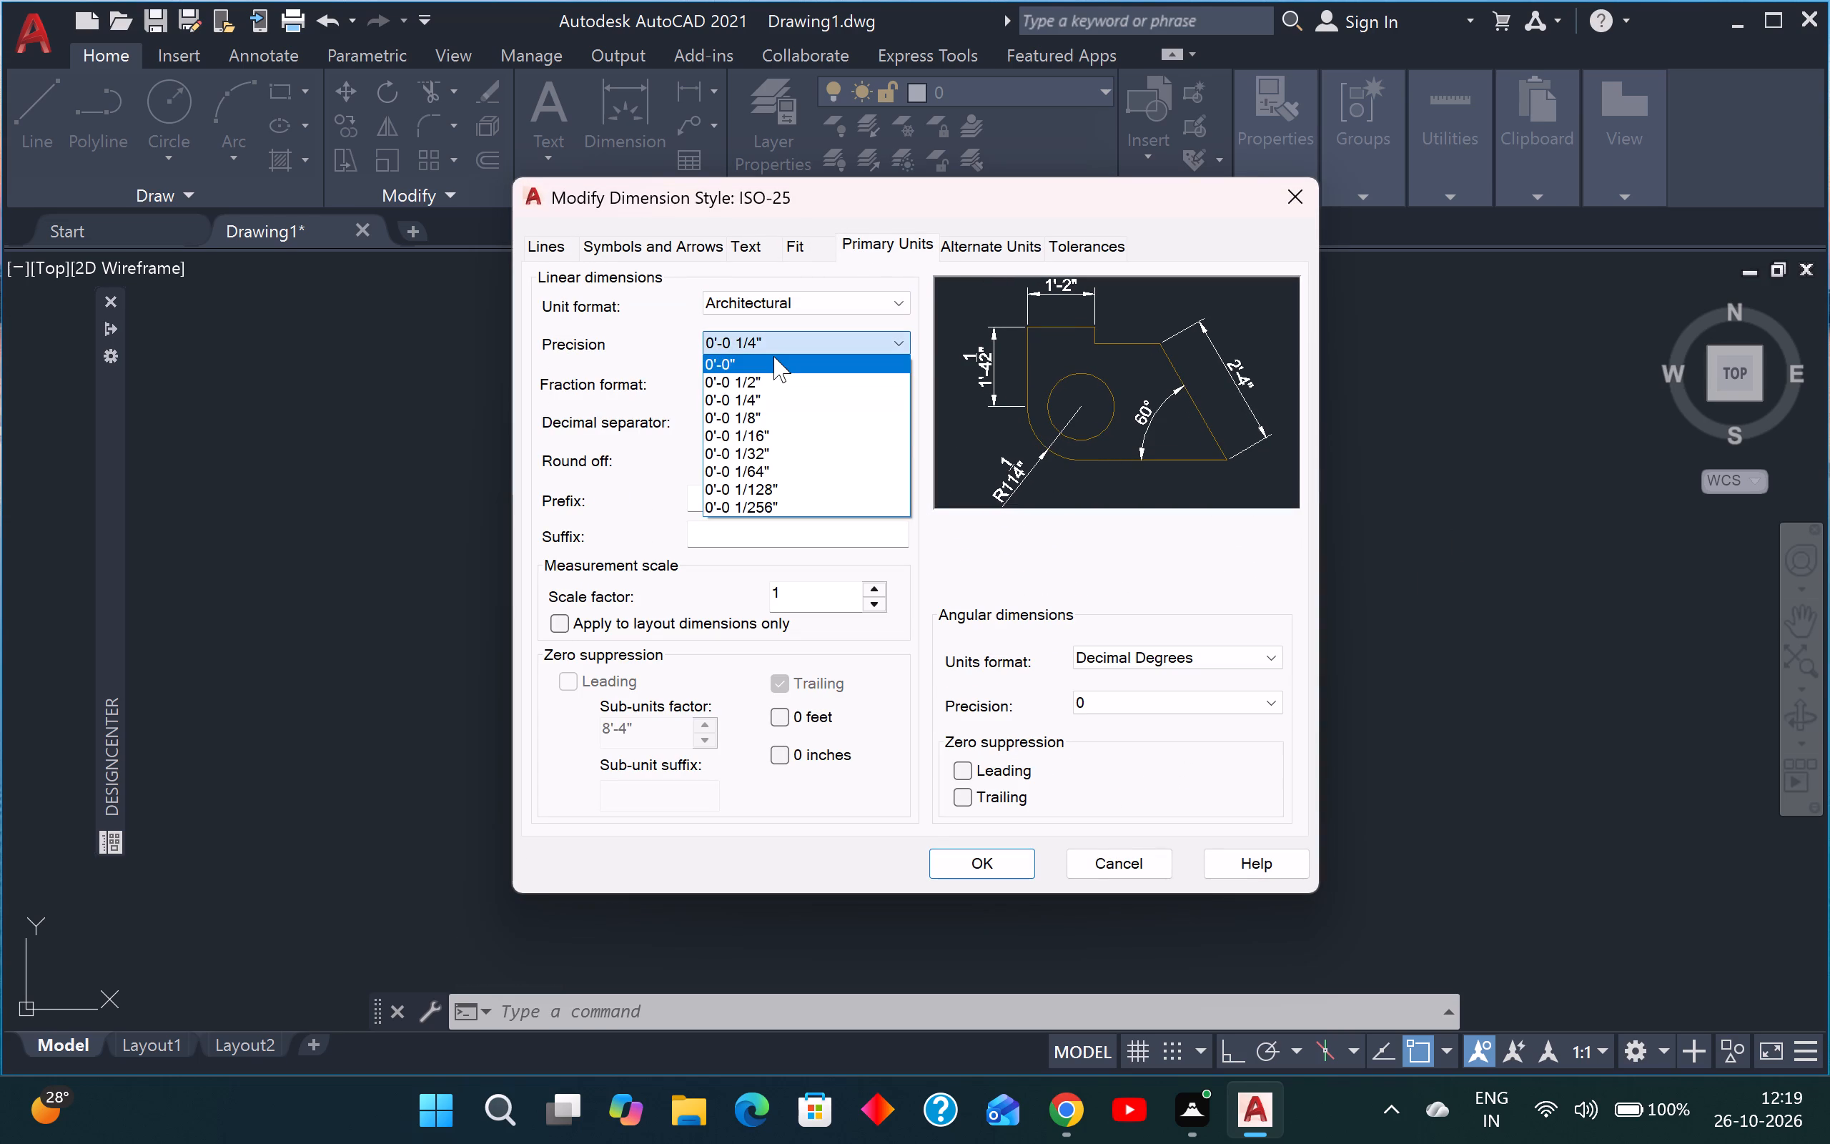
{"action": "left_click", "coordinate": [773, 360]}
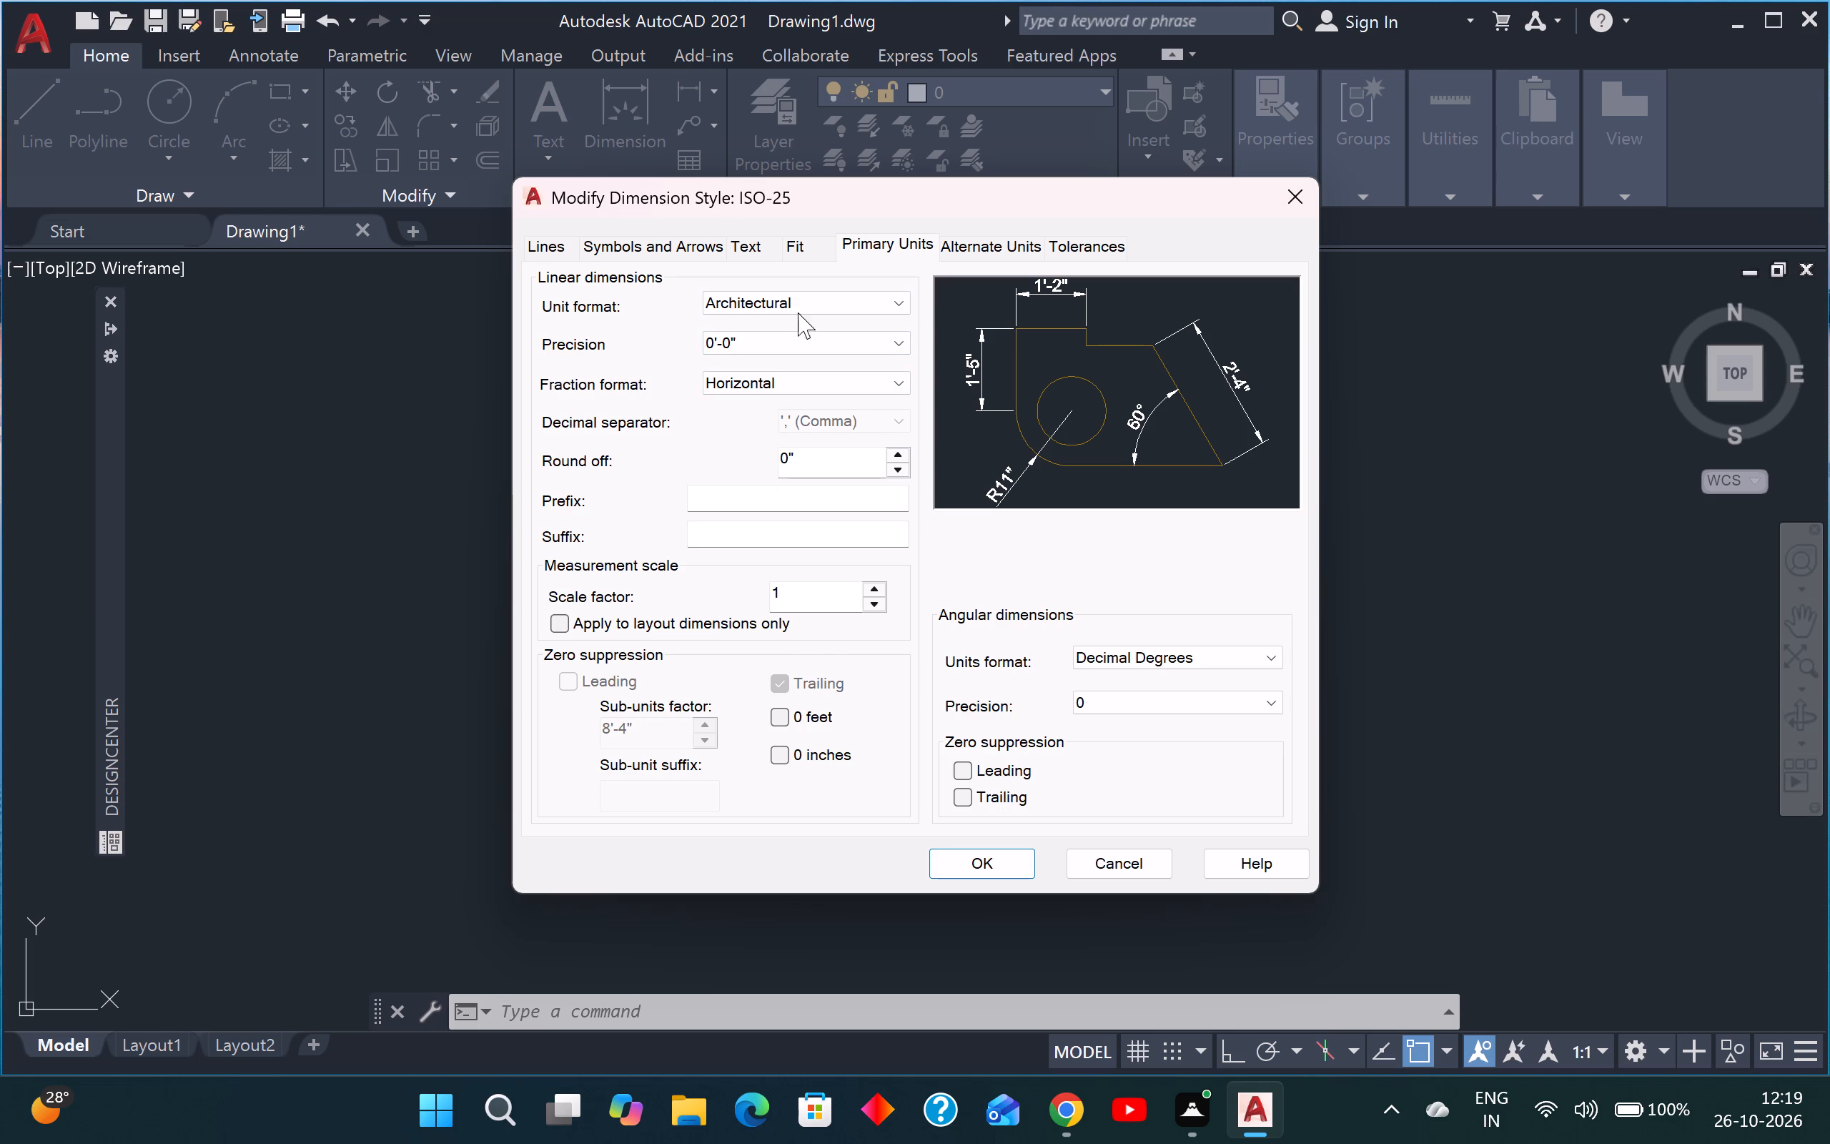
Set the ISO-25 dimension style's text height to 6".
{"action": "left_click", "coordinate": [748, 236]}
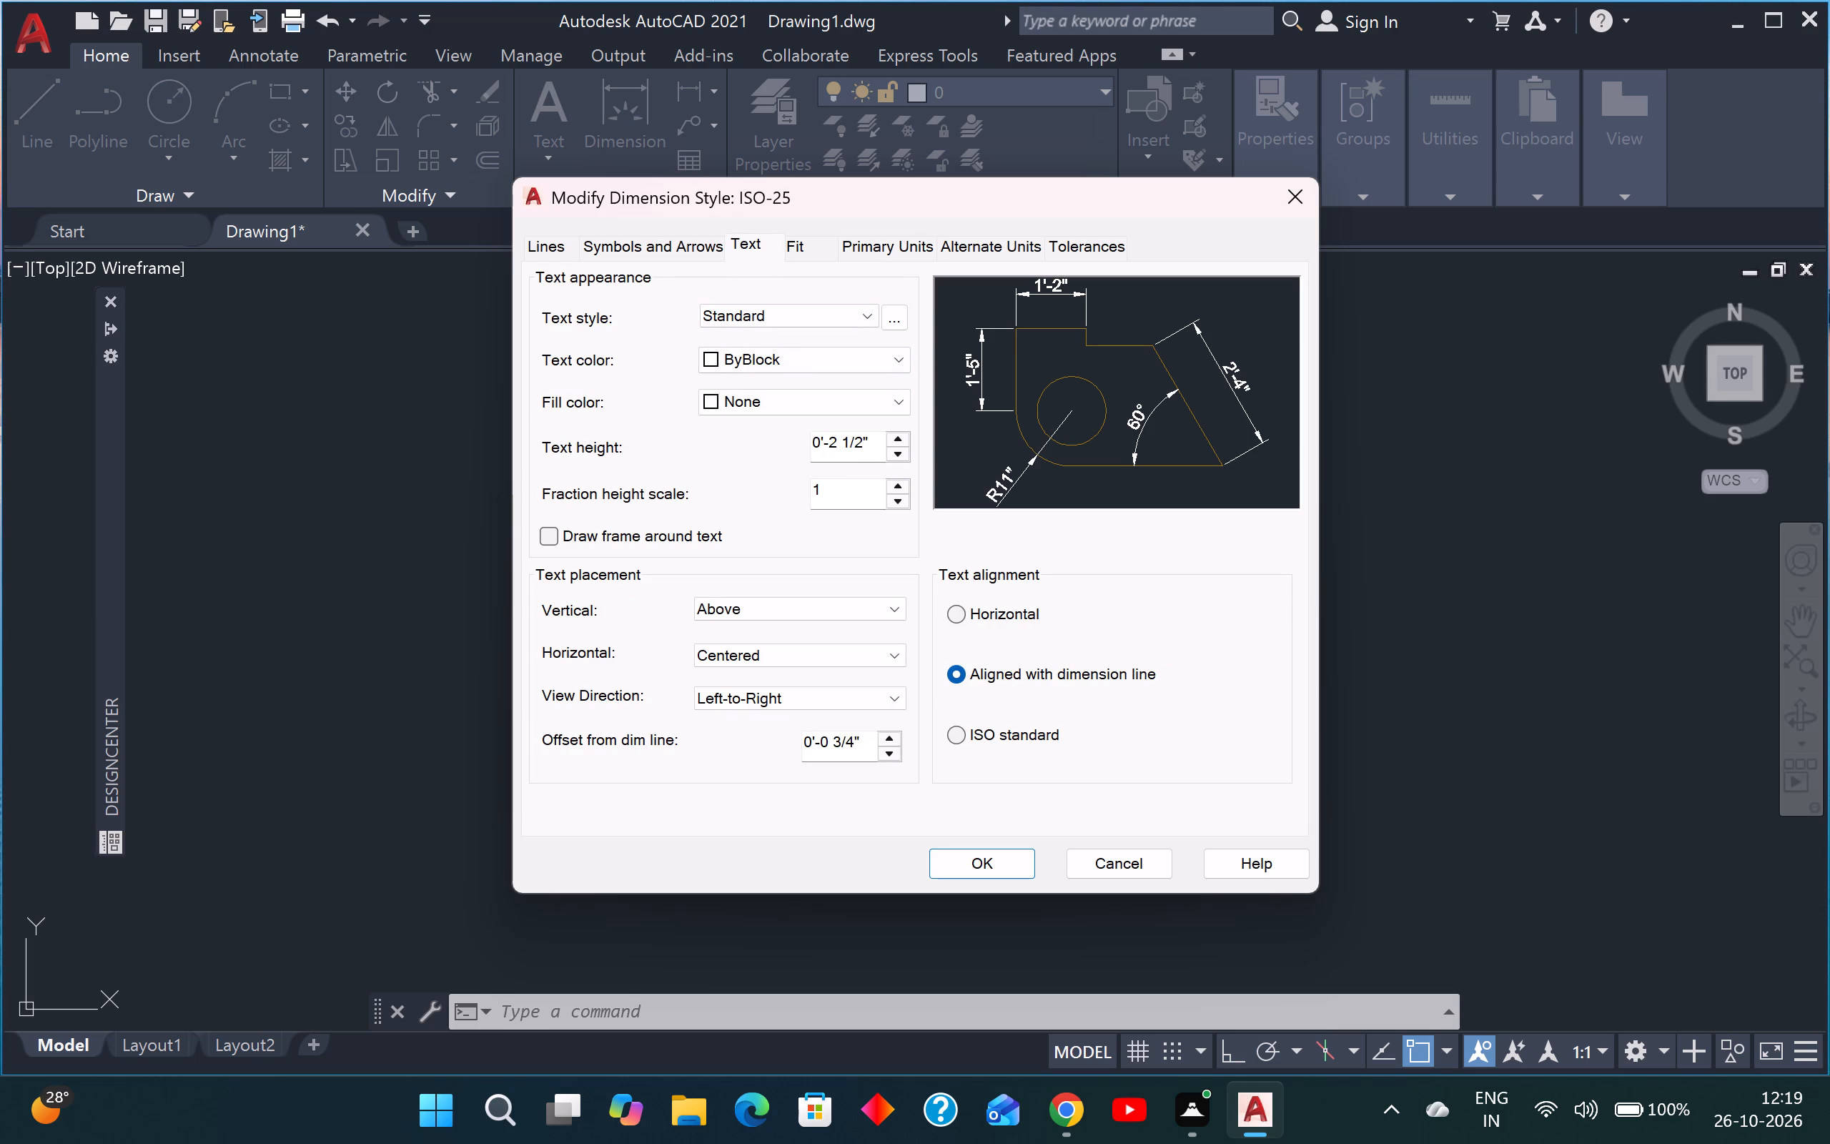
{"action": "left_click_drag", "start_coordinate": [868, 433], "coordinate": [696, 443]}
{"action": "key", "text": "BackSpace"}
{"action": "key", "text": "6"}
{"action": "key", "text": "shift+quotedbl"}
{"action": "key", "text": "Return"}
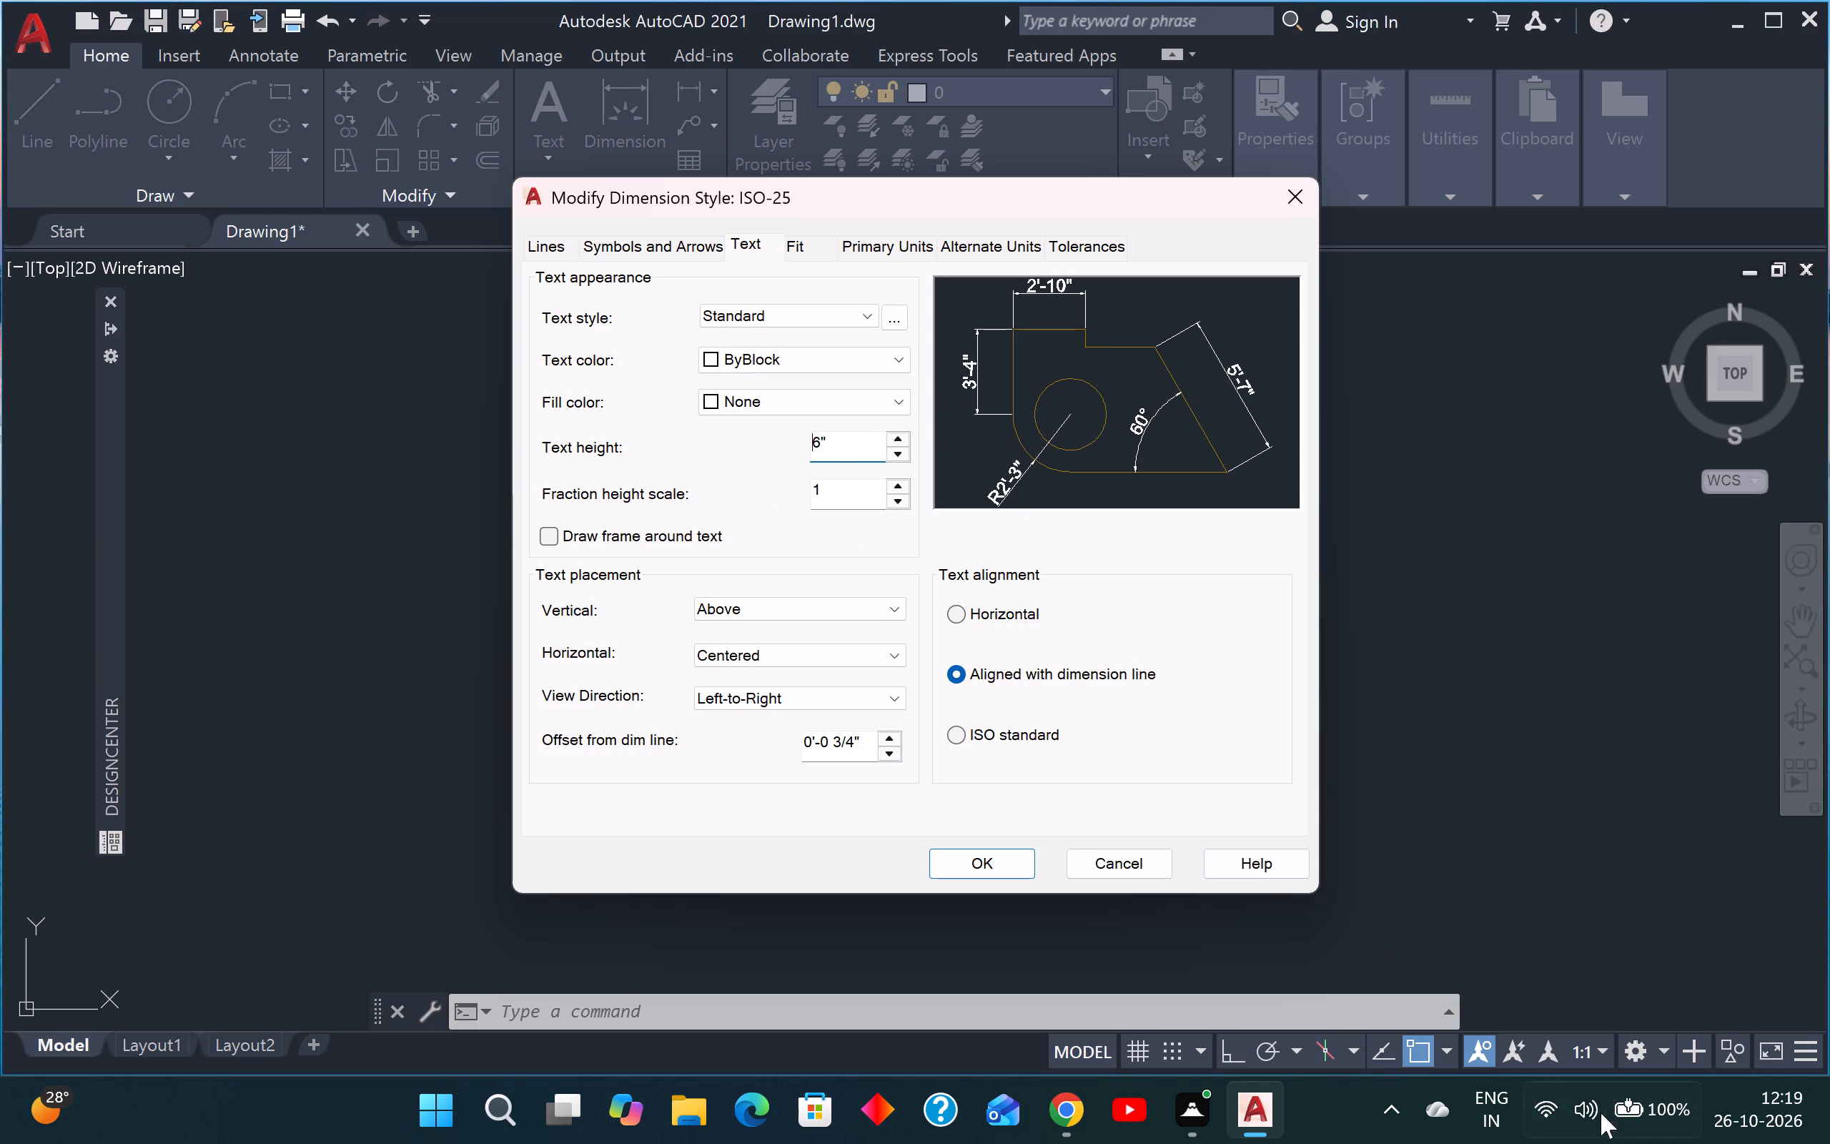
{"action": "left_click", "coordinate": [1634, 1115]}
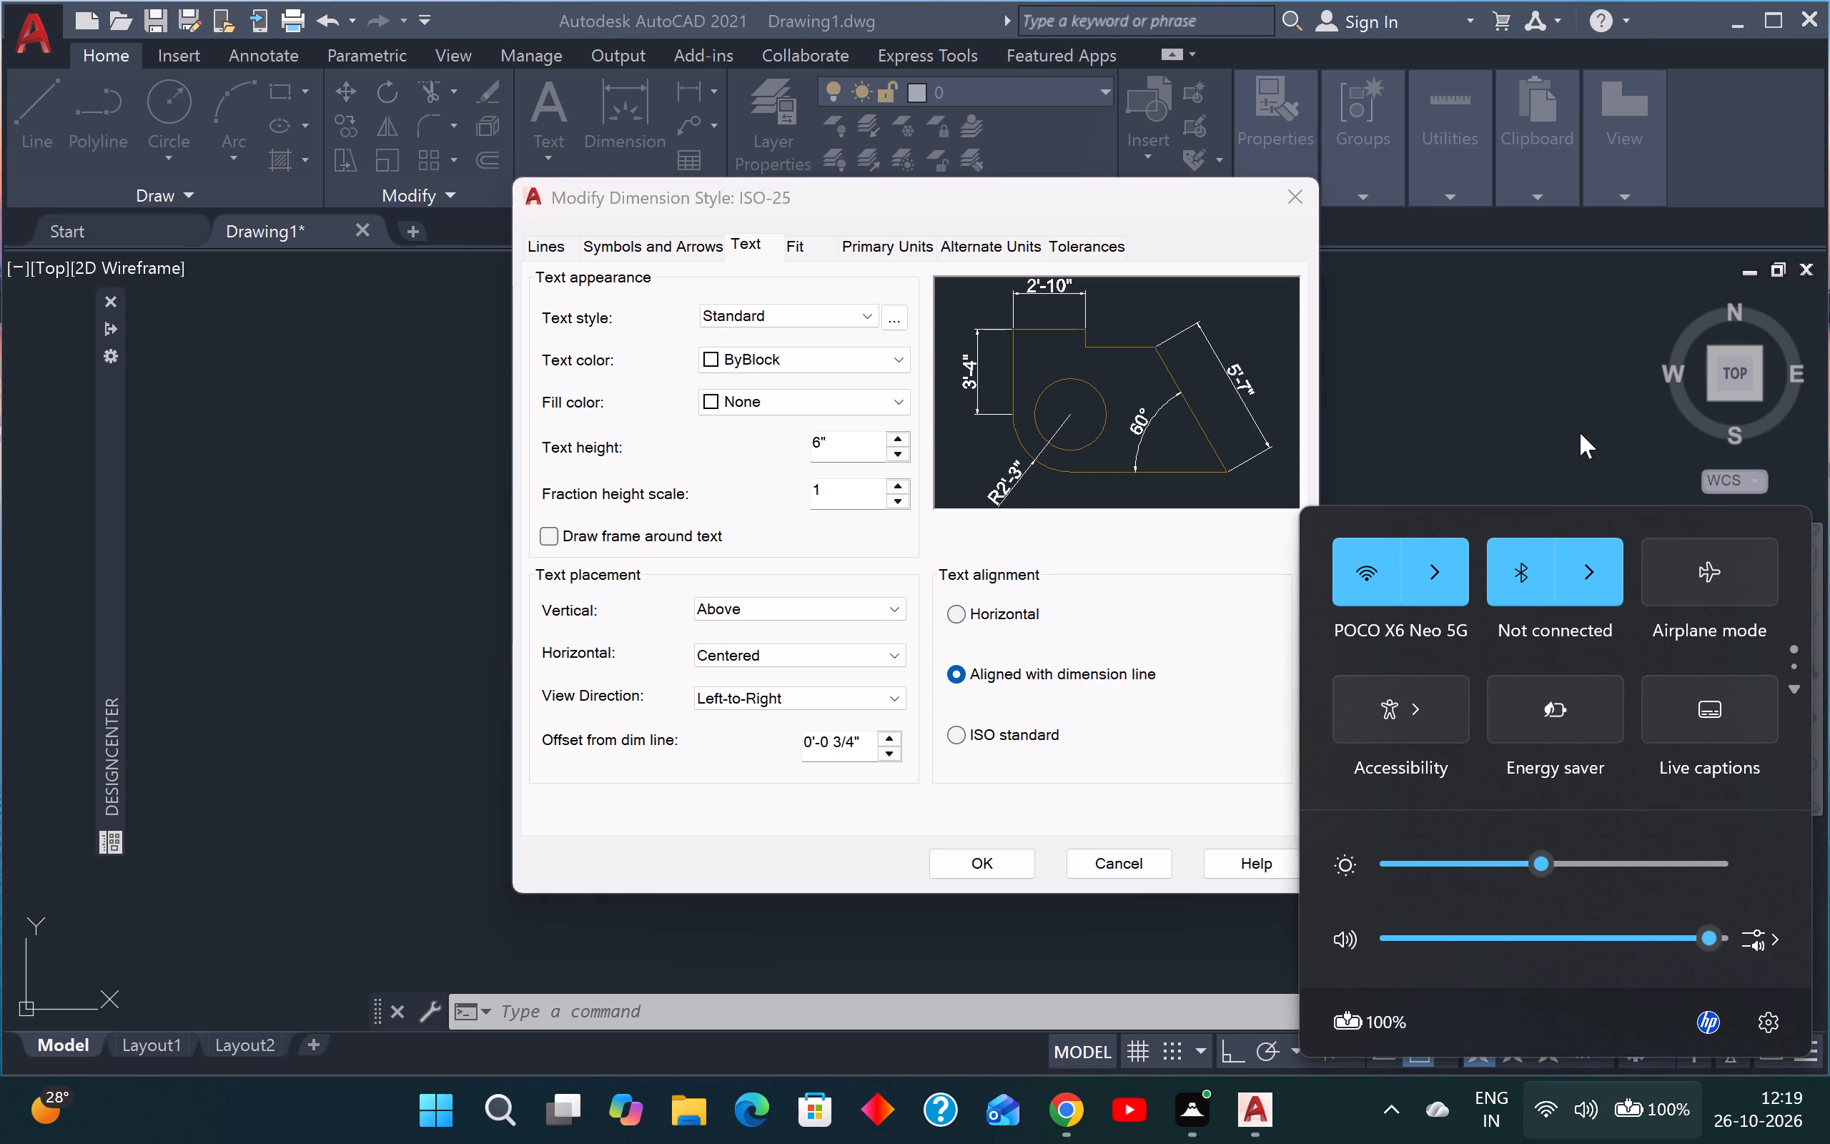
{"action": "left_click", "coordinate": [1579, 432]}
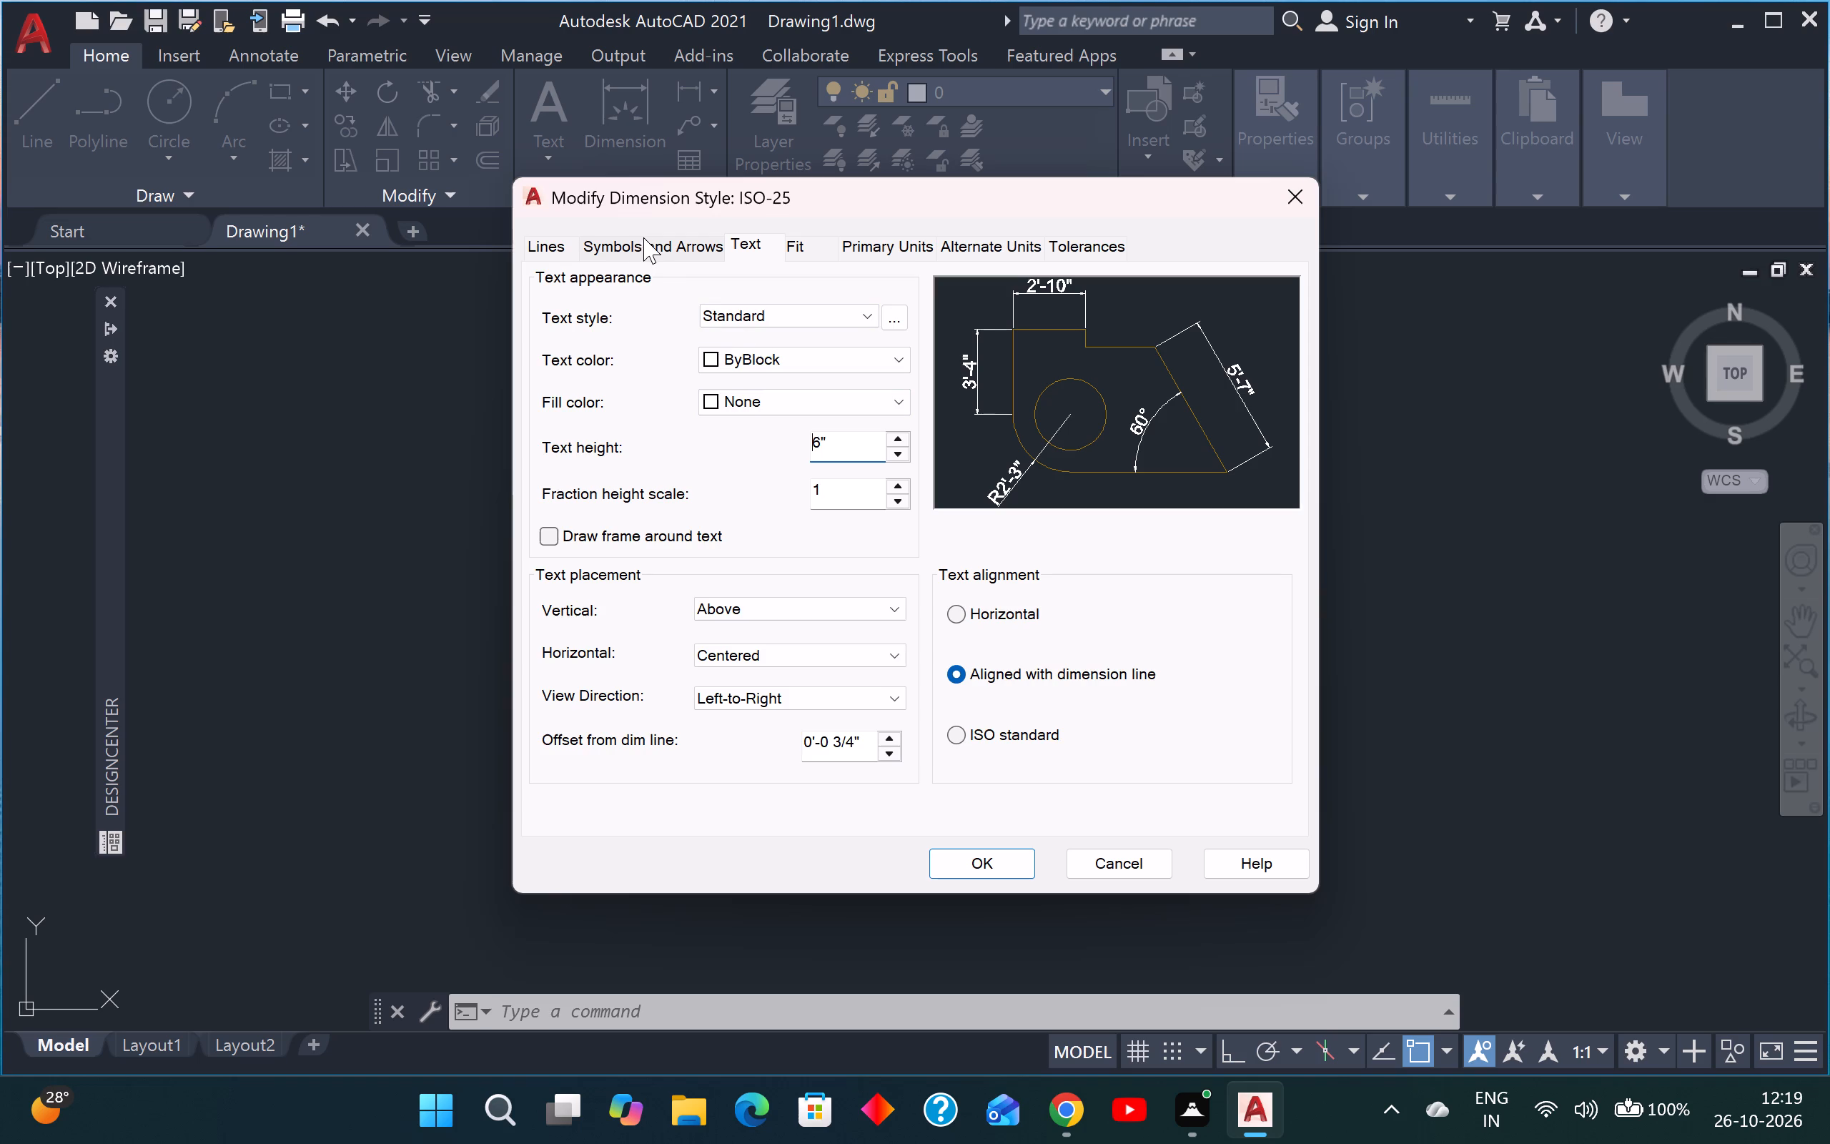
Set the first, second and leader arrowheads of ISO-25 to Oblique with a 10" arrow size, and accept the style changes.
{"action": "left_click", "coordinate": [649, 237]}
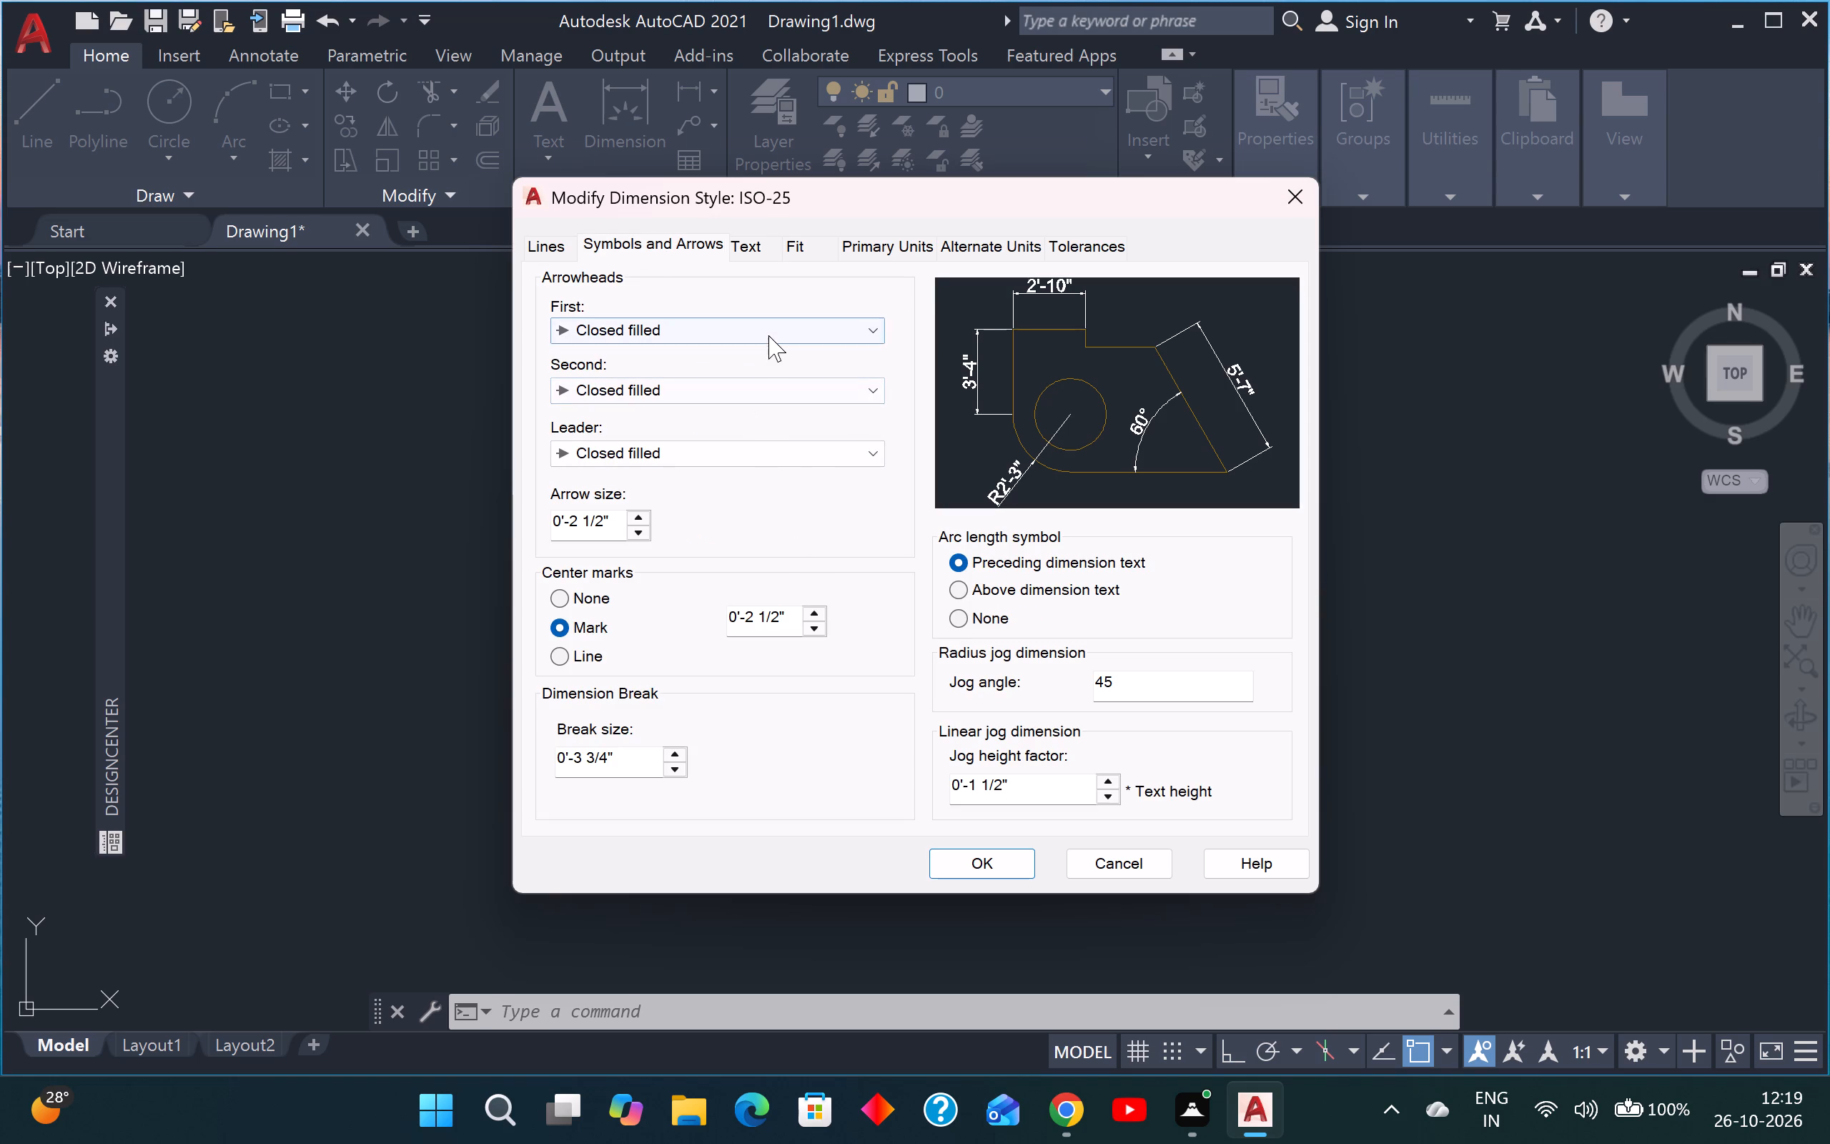
{"action": "left_click", "coordinate": [768, 335]}
{"action": "left_click", "coordinate": [735, 479]}
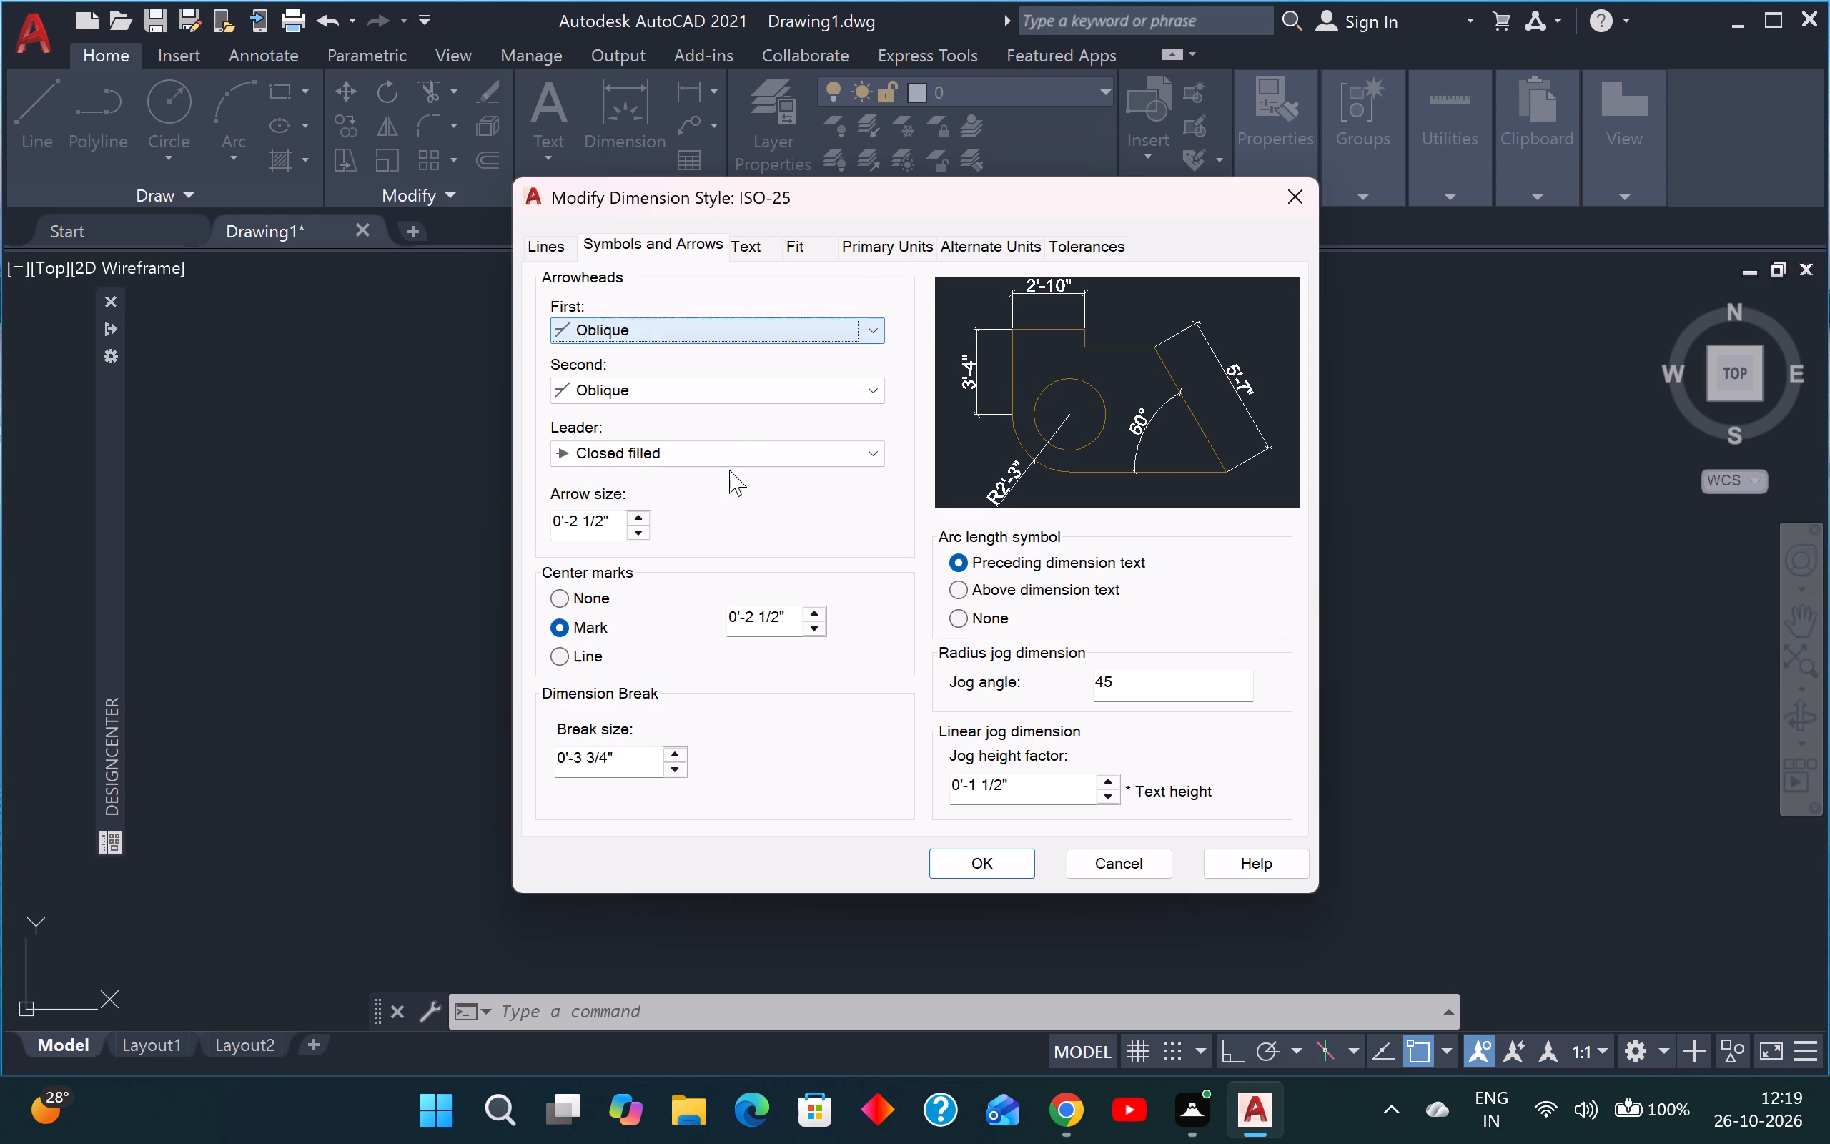
{"action": "left_click", "coordinate": [722, 460]}
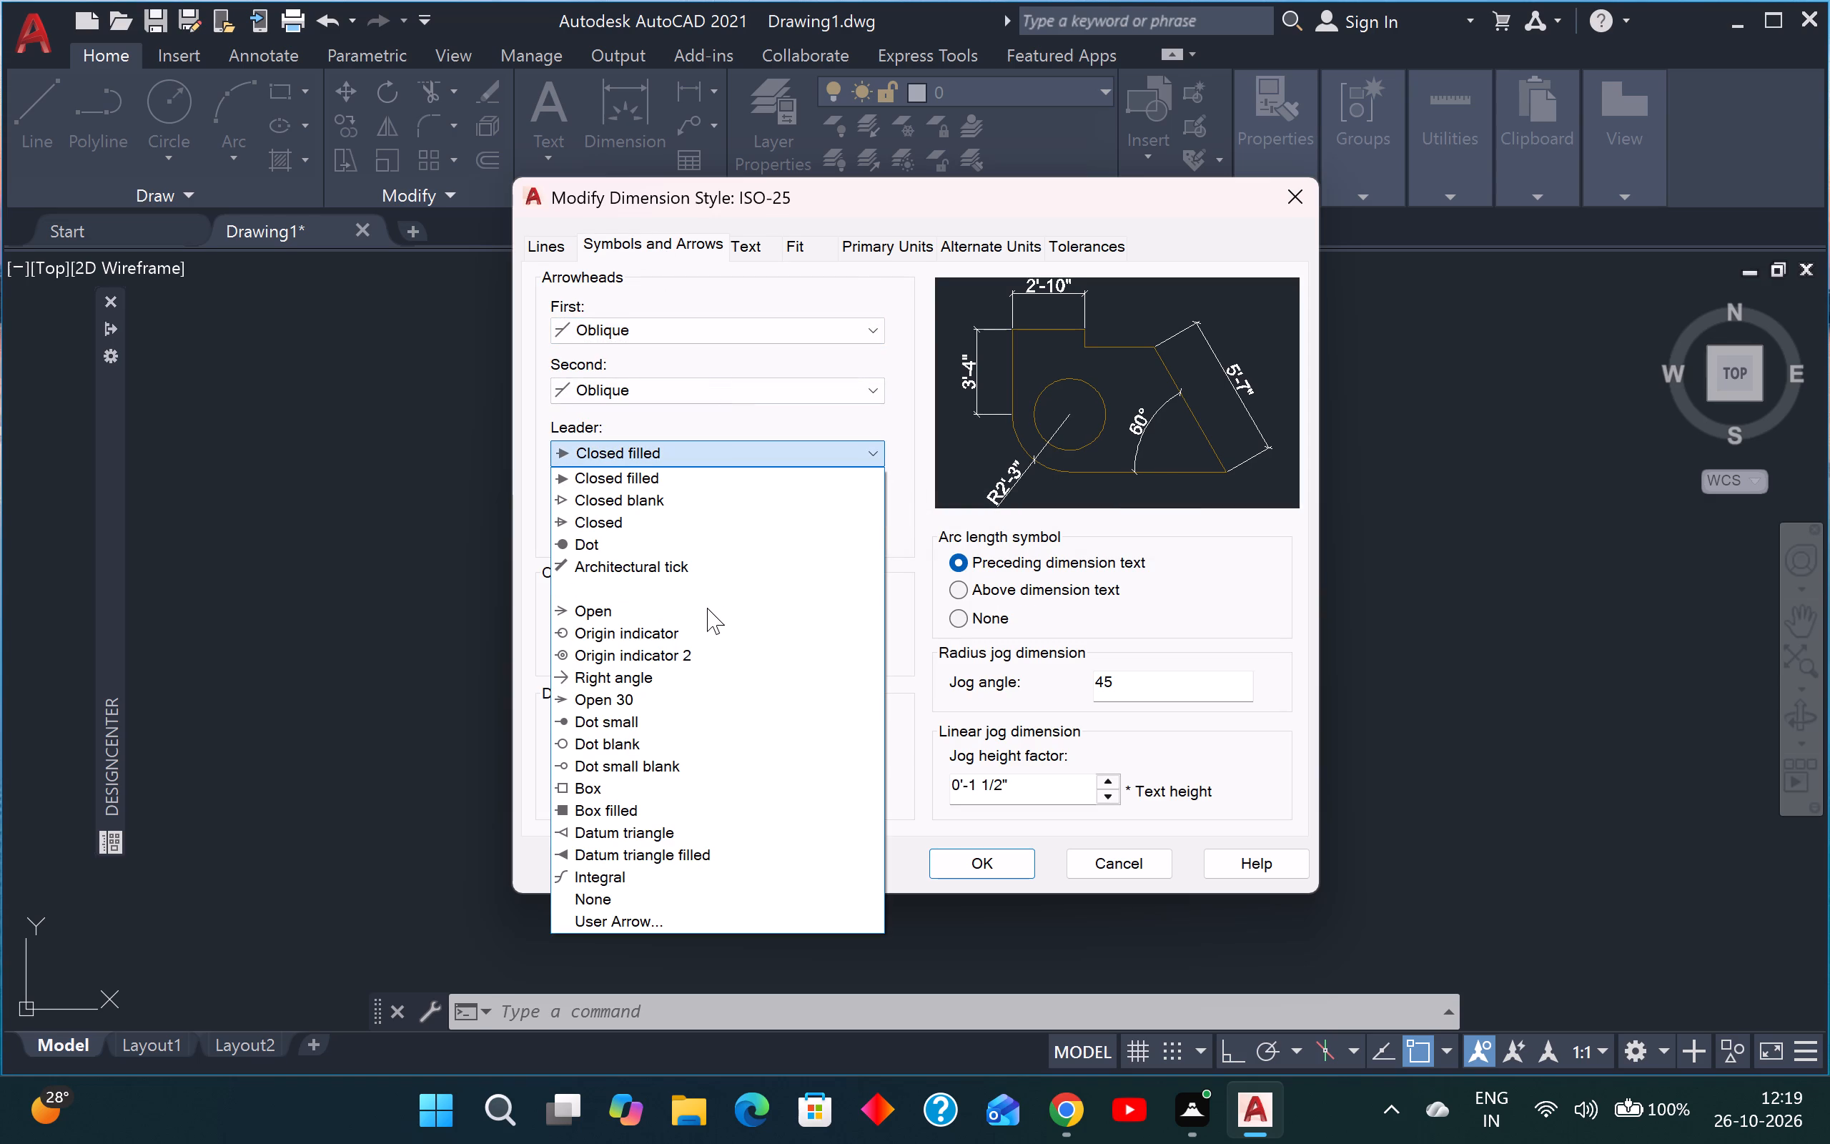
{"action": "left_click", "coordinate": [710, 586]}
{"action": "left_click_drag", "start_coordinate": [613, 512], "coordinate": [443, 506]}
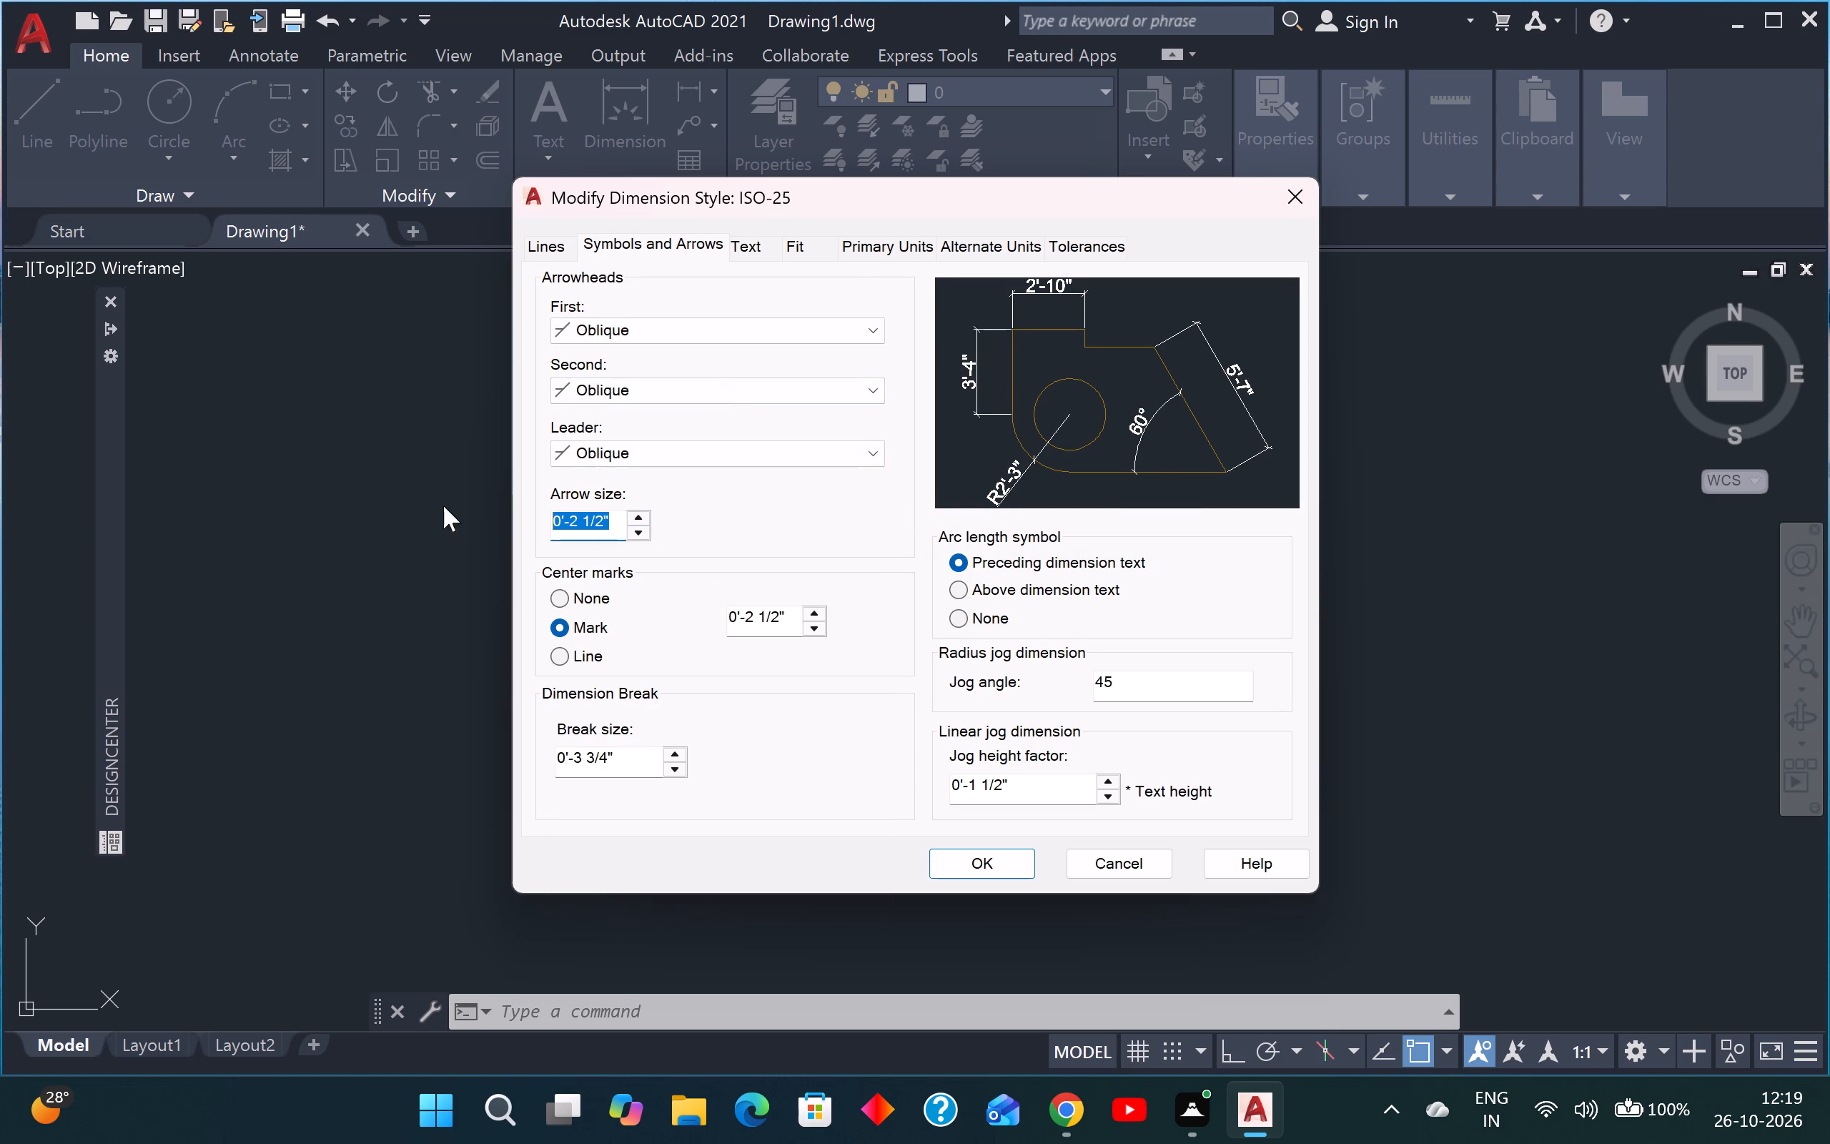
{"action": "left_click_drag", "start_coordinate": [443, 506], "coordinate": [445, 504]}
{"action": "key", "text": "BackSpace"}
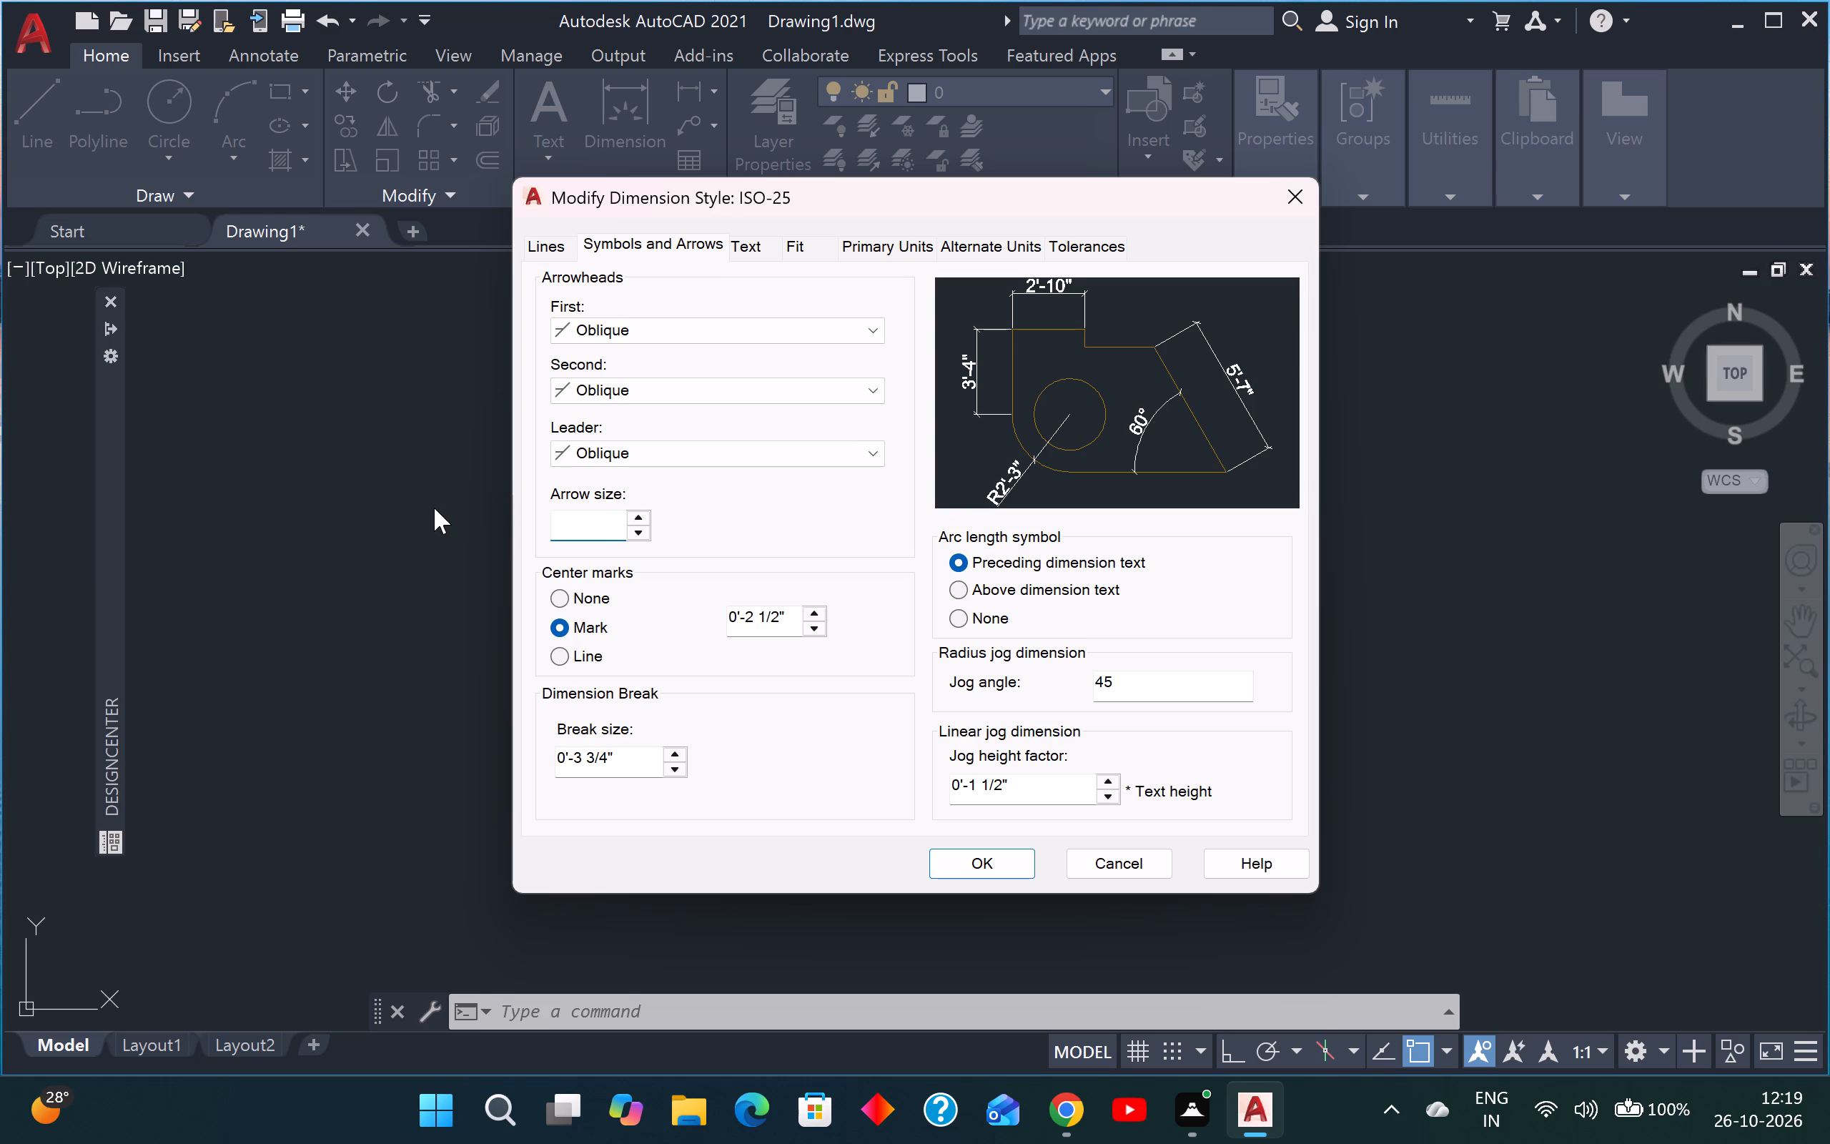
{"action": "type", "text": "10\""}
{"action": "key", "text": "Return"}
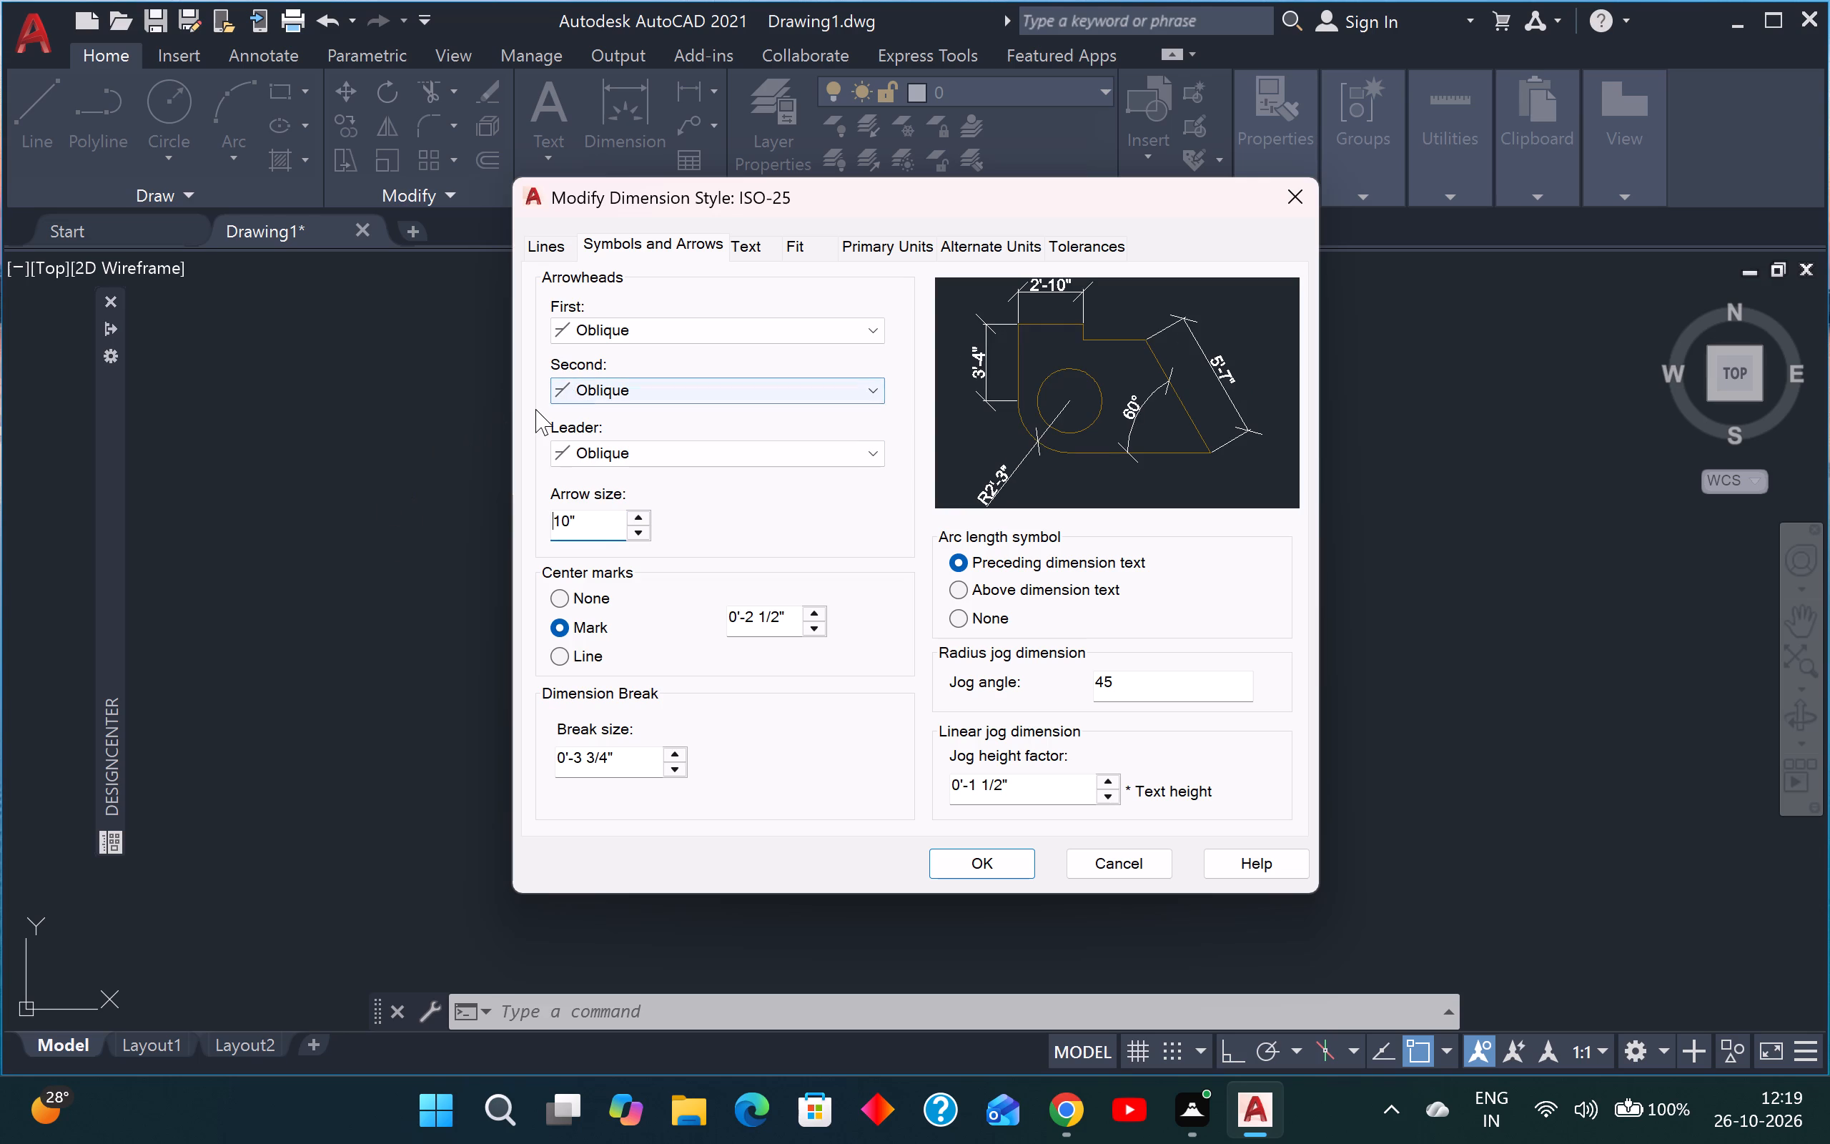
{"action": "left_click_drag", "start_coordinate": [988, 886], "coordinate": [993, 894]}
{"action": "left_click", "coordinate": [975, 860]}
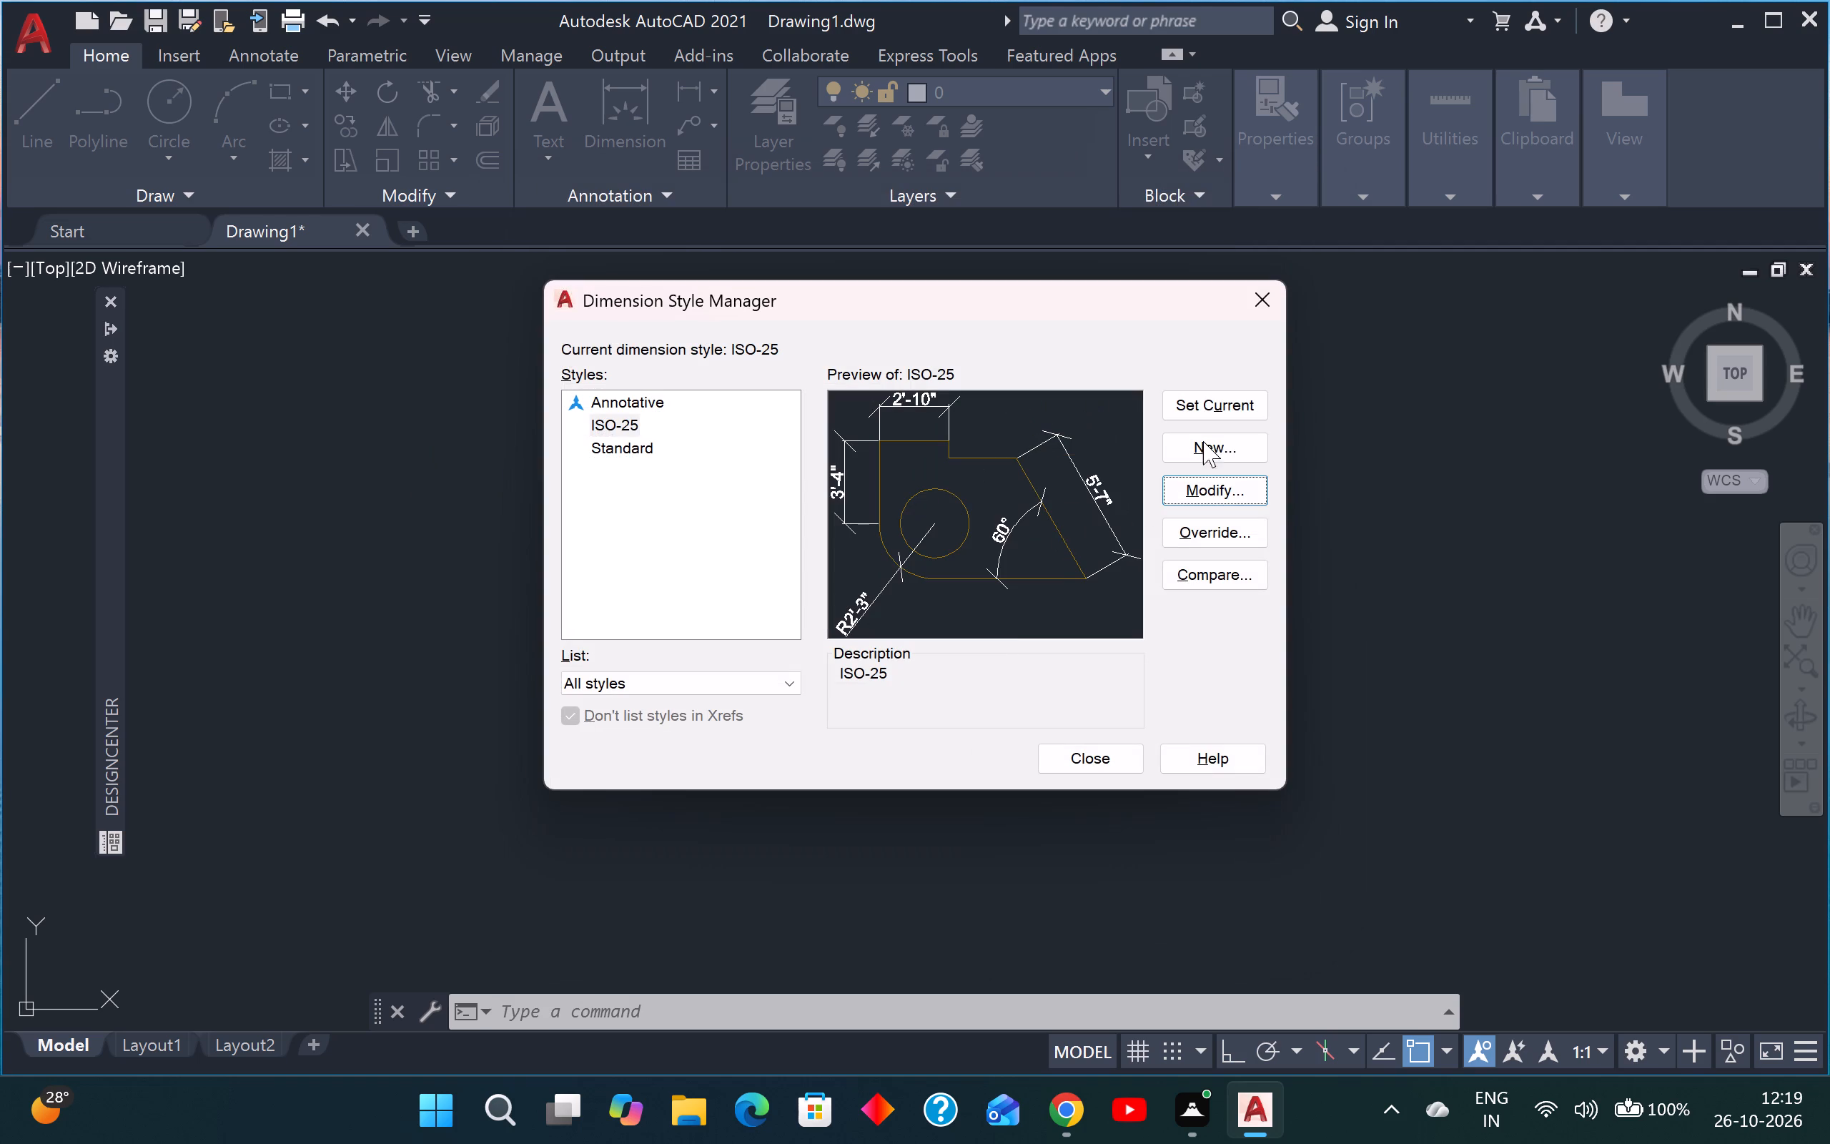
Make ISO-25 the current dimension style and close the Dimension Style Manager.
{"action": "left_click", "coordinate": [1238, 416]}
{"action": "double_click", "coordinate": [1238, 416]}
{"action": "left_click", "coordinate": [1084, 761]}
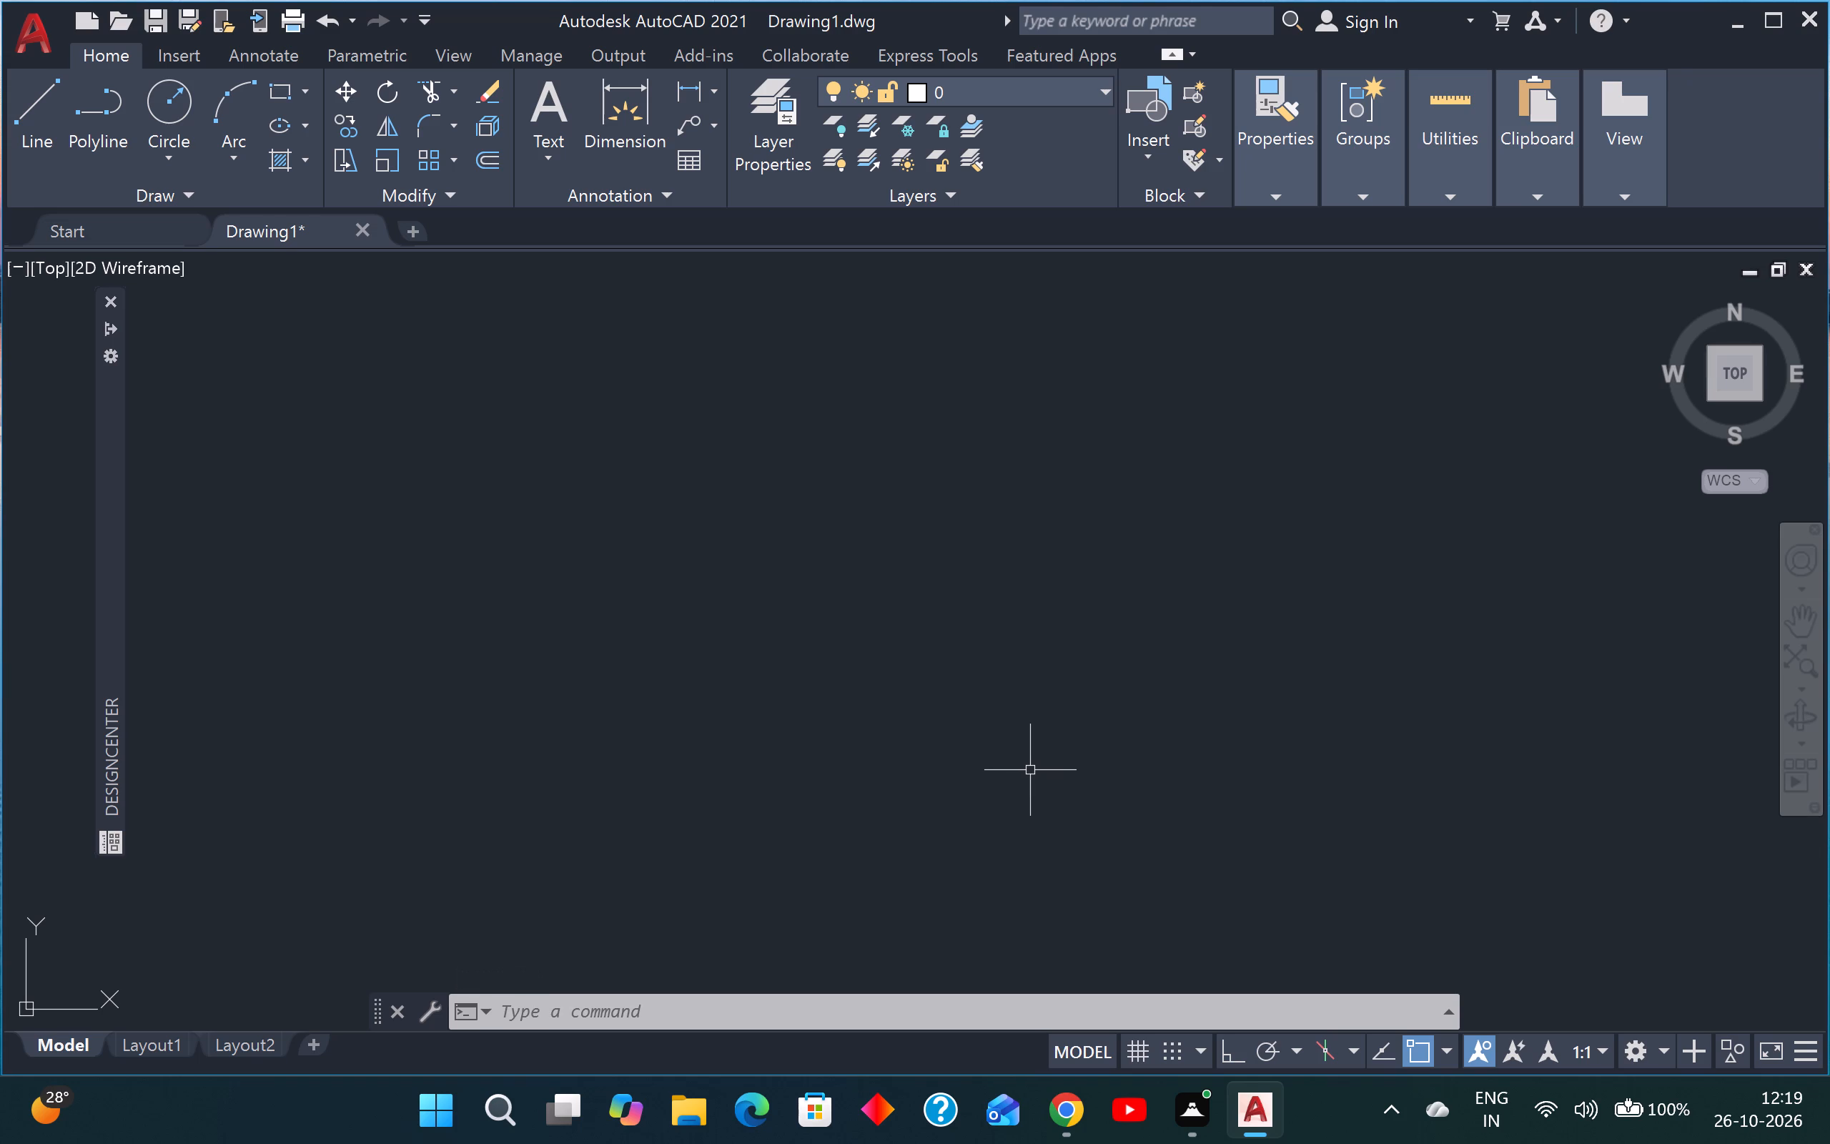
Draw a rectangle 16' wide and 31' high in the empty drawing area.
{"action": "key", "text": "Escape"}
{"action": "key", "text": "Escape"}
{"action": "type", "text": "rec"}
{"action": "key", "text": "space"}
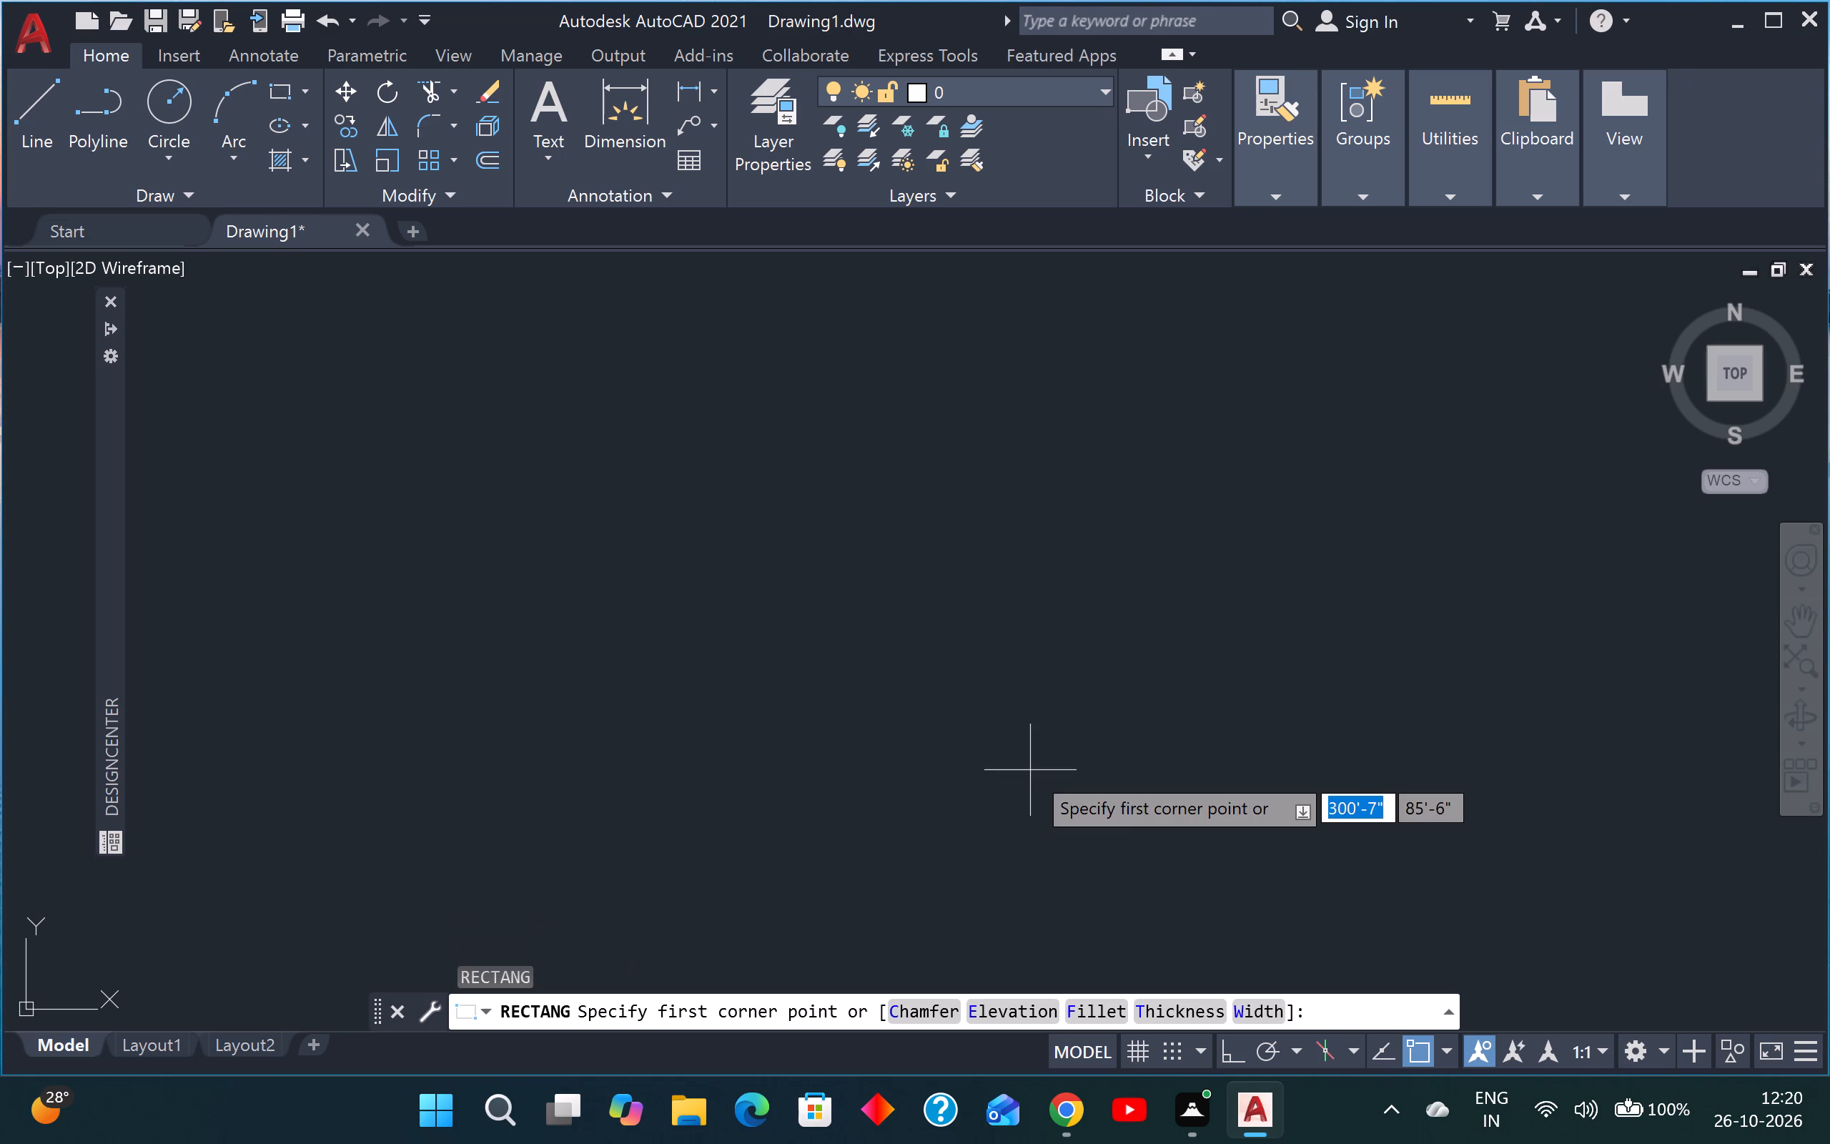
{"action": "left_click", "coordinate": [610, 334]}
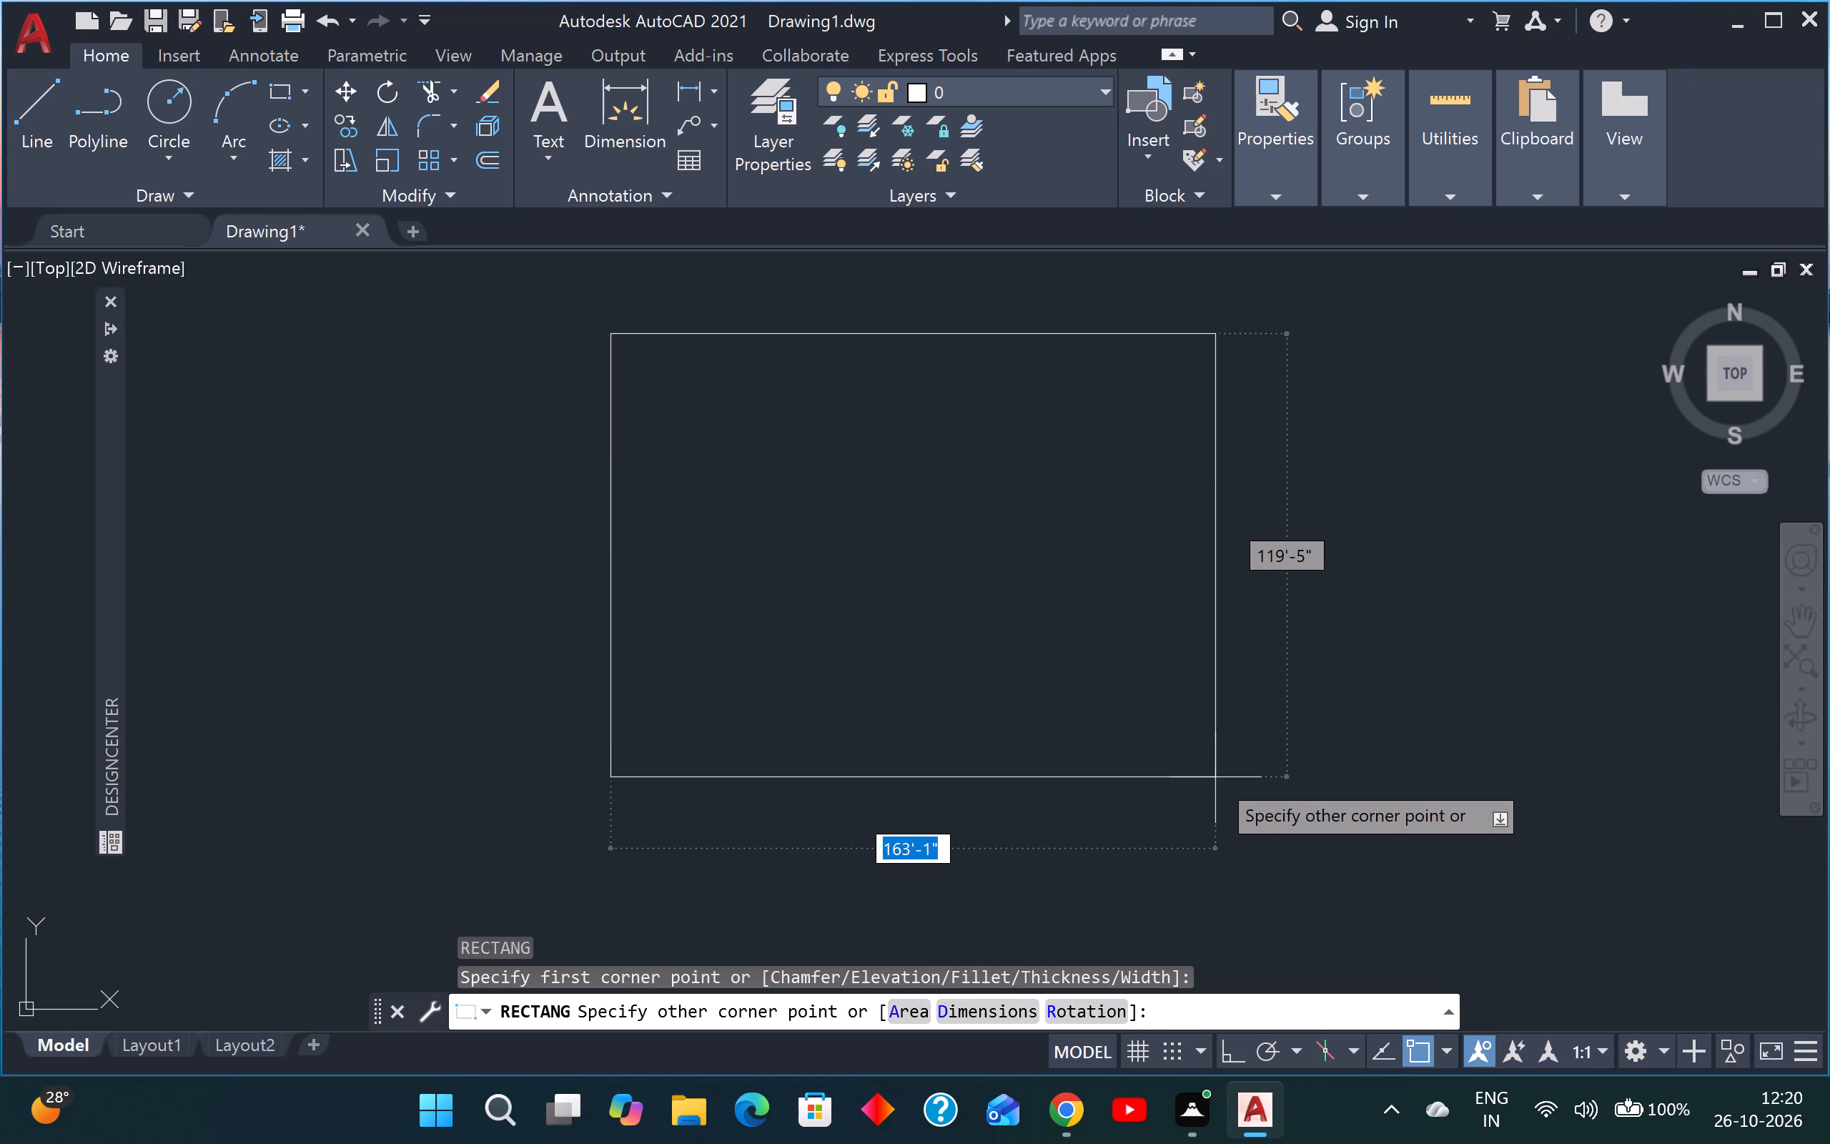
{"action": "key", "text": "1"}
{"action": "type", "text": "5'"}
{"action": "key", "text": "BackSpace"}
{"action": "key", "text": "BackSpace"}
{"action": "type", "text": "6'"}
{"action": "key", "text": "Tab"}
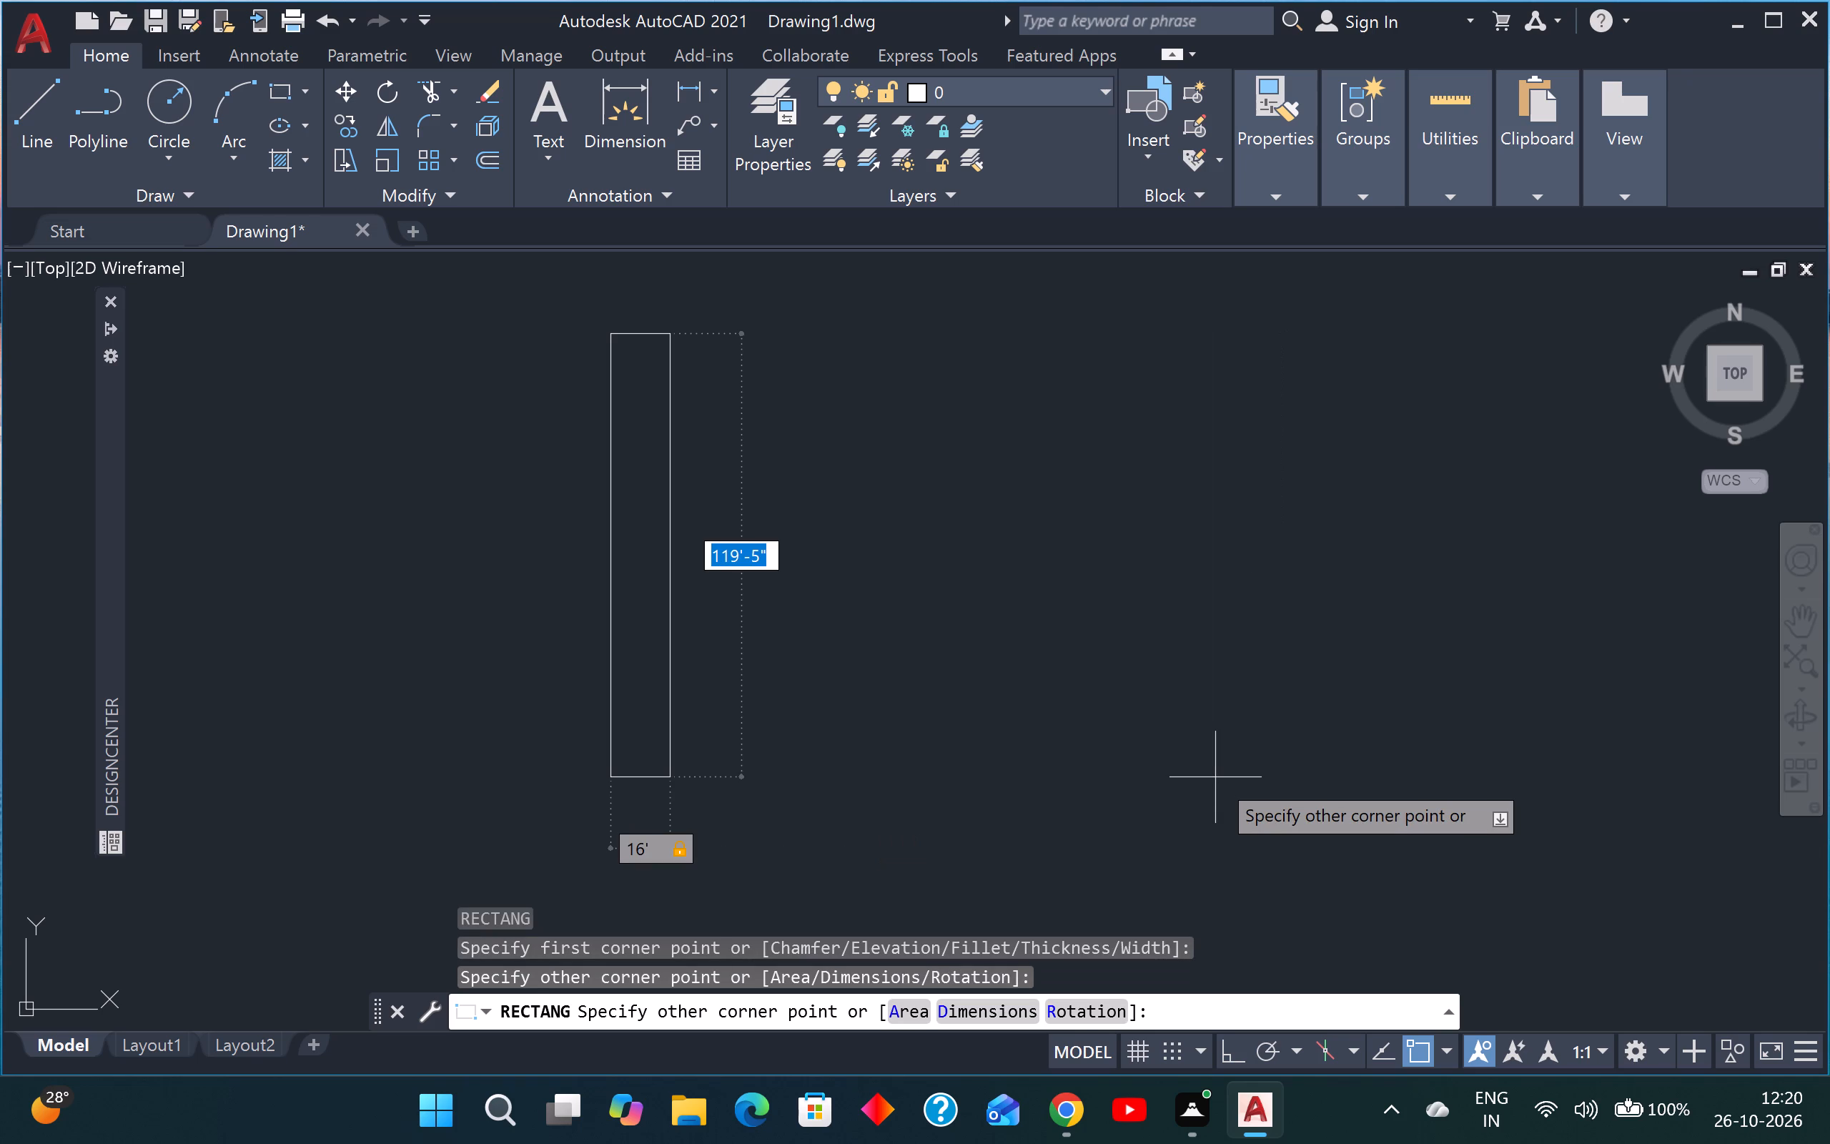
{"action": "type", "text": "30"}
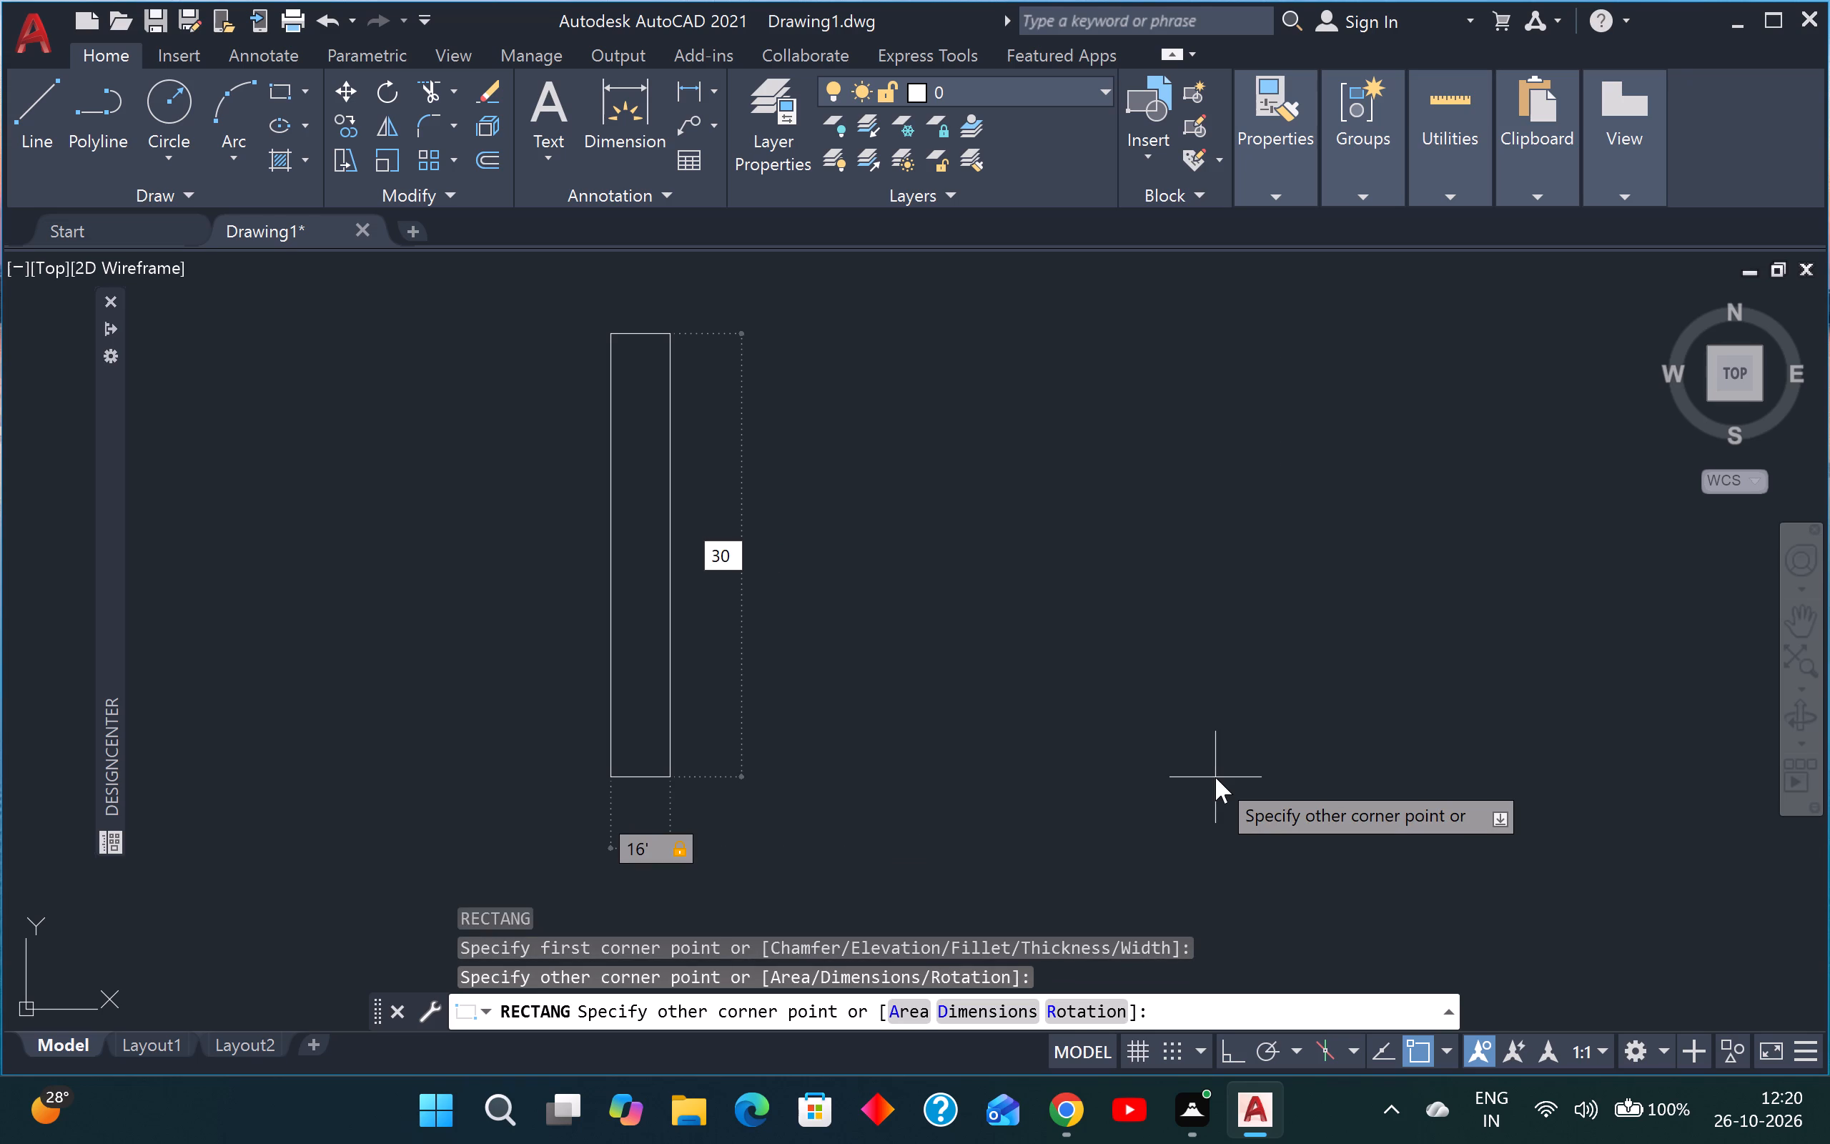
{"action": "key", "text": "BackSpace"}
{"action": "type", "text": "1'"}
{"action": "key", "text": "Return"}
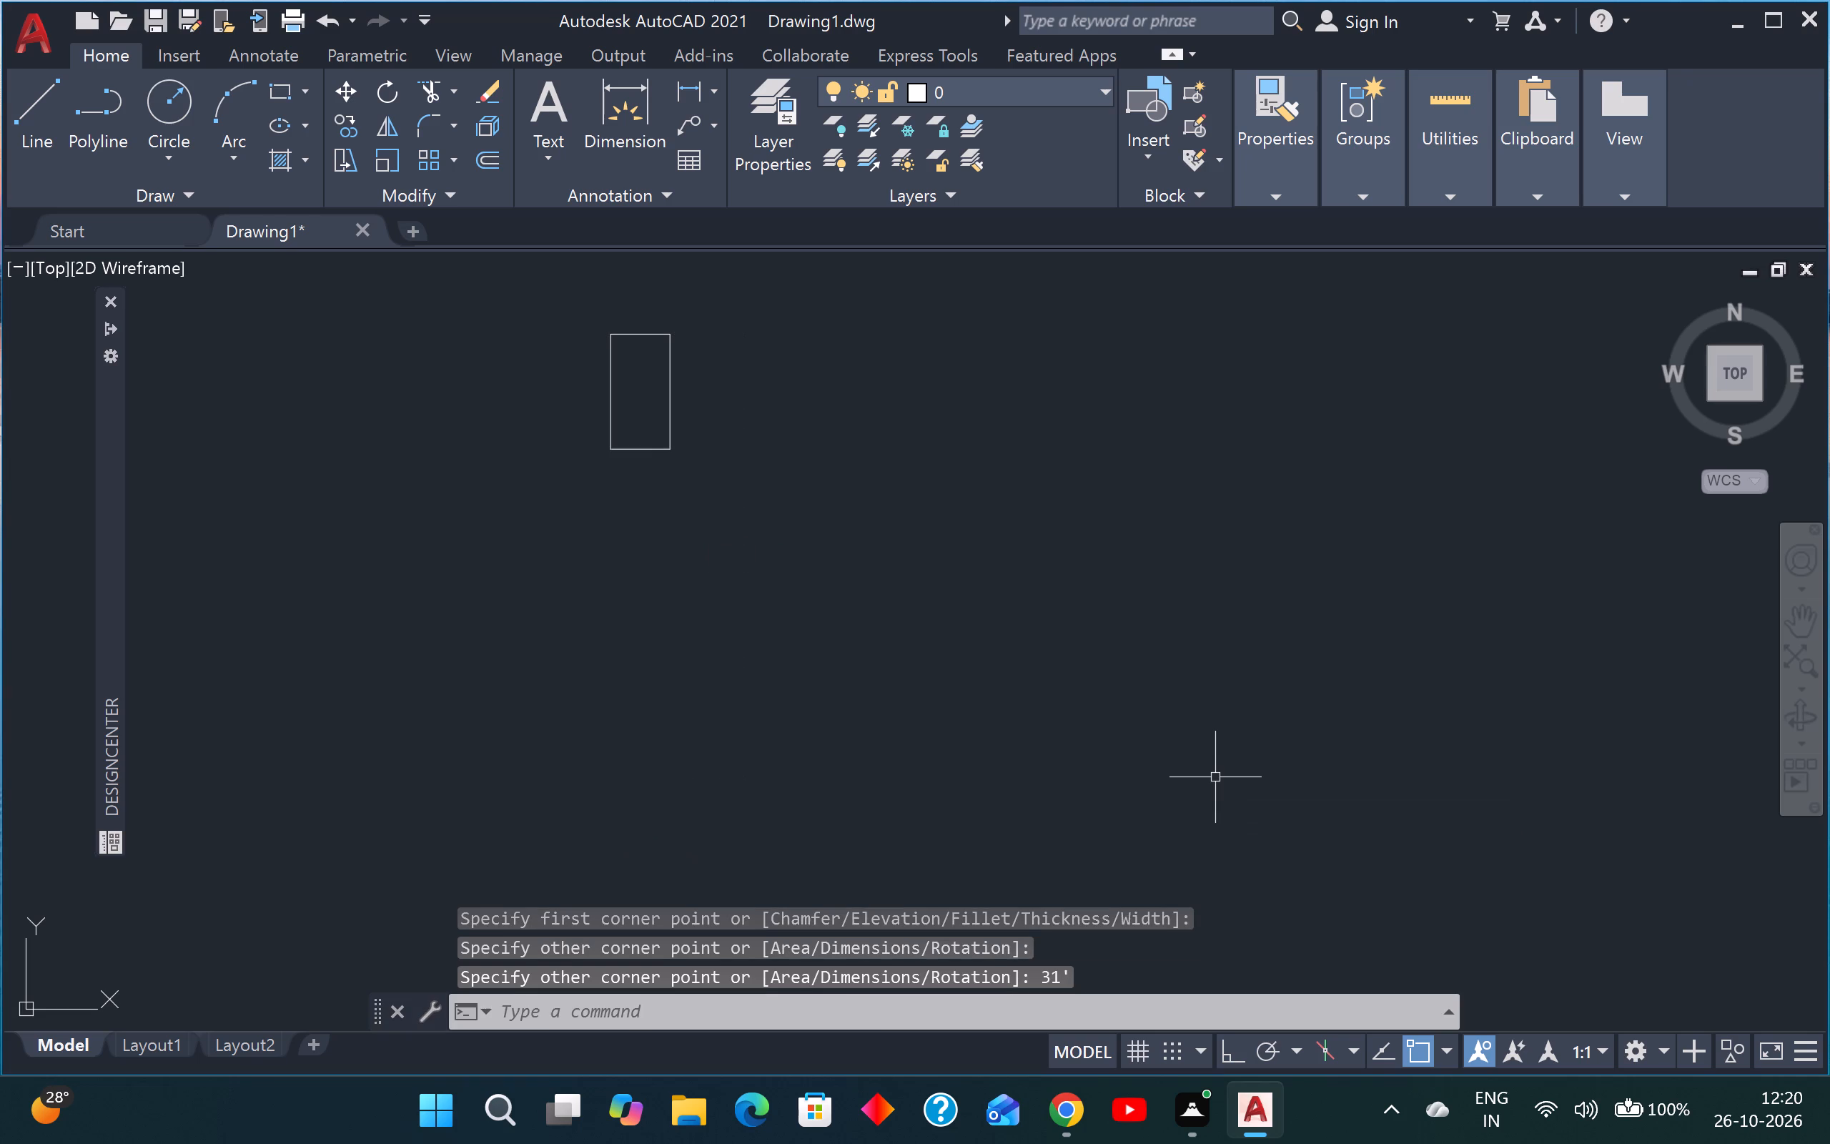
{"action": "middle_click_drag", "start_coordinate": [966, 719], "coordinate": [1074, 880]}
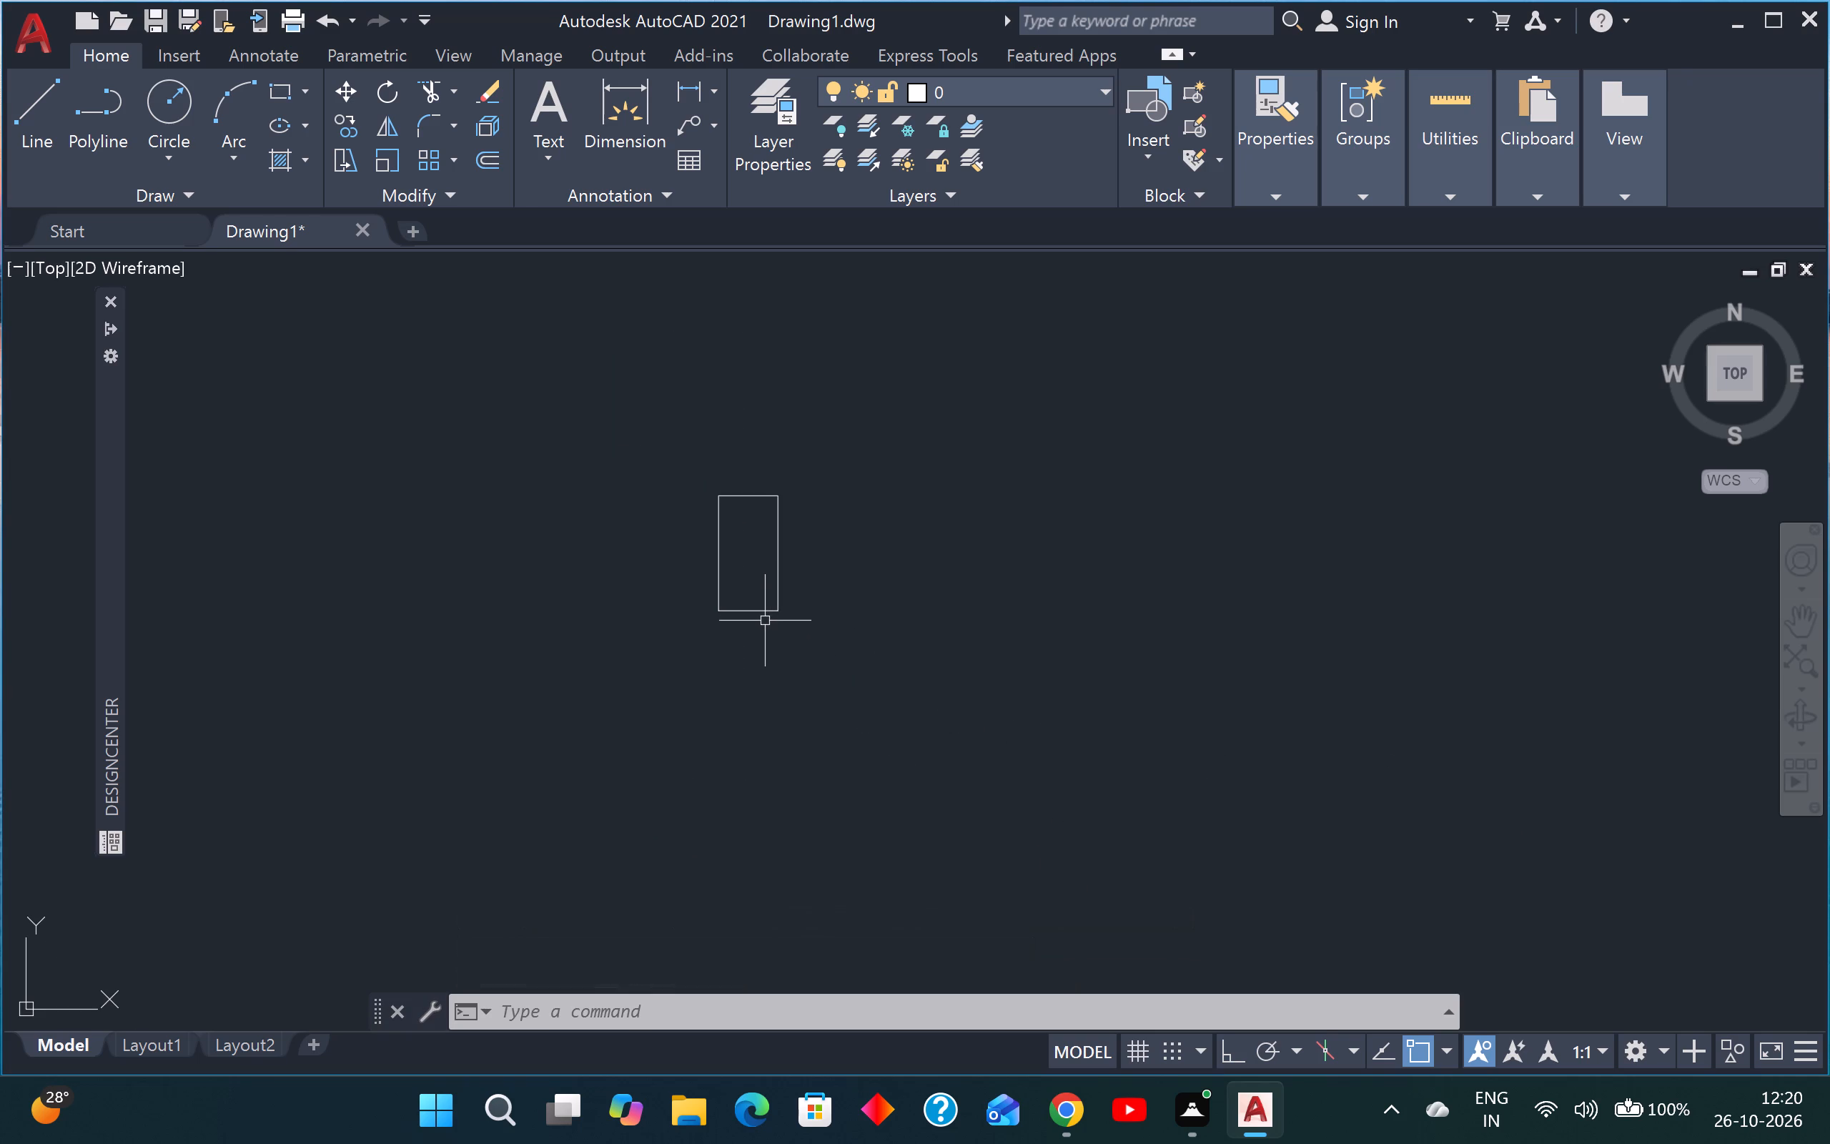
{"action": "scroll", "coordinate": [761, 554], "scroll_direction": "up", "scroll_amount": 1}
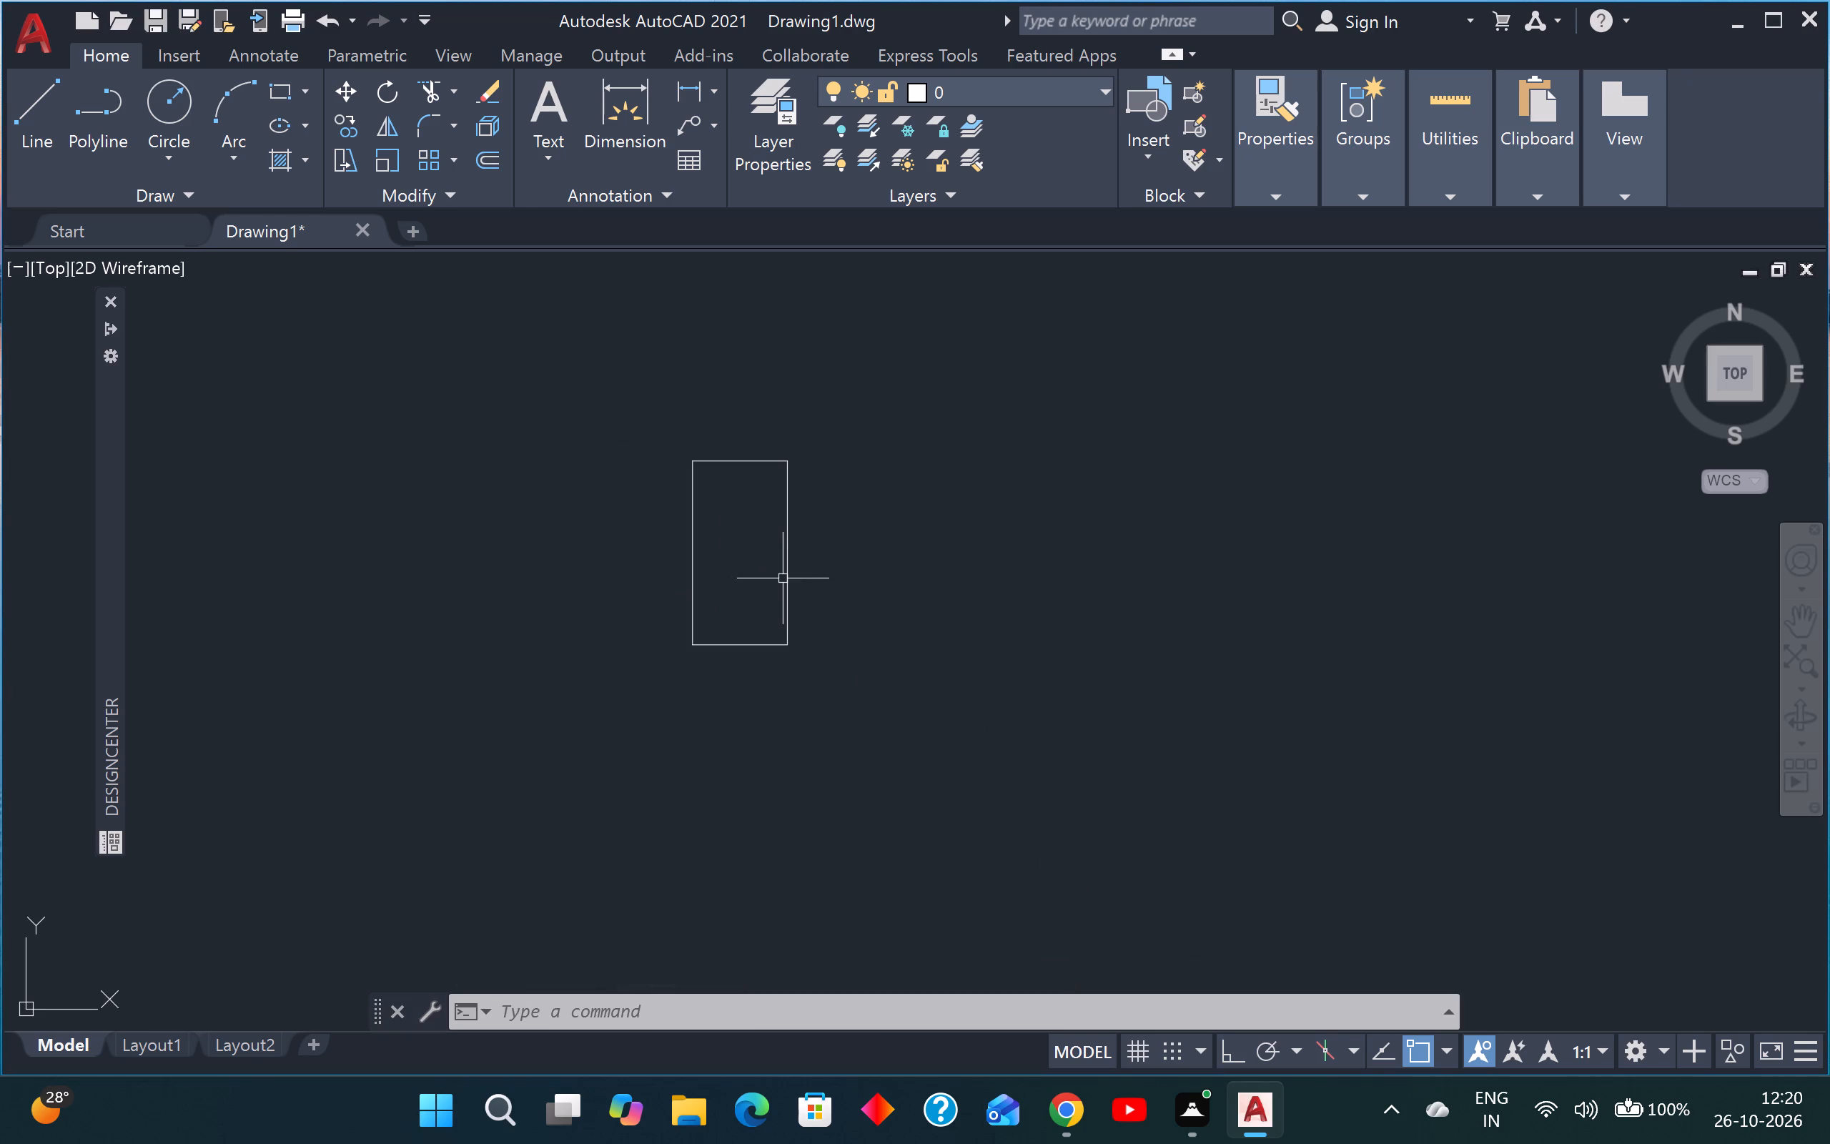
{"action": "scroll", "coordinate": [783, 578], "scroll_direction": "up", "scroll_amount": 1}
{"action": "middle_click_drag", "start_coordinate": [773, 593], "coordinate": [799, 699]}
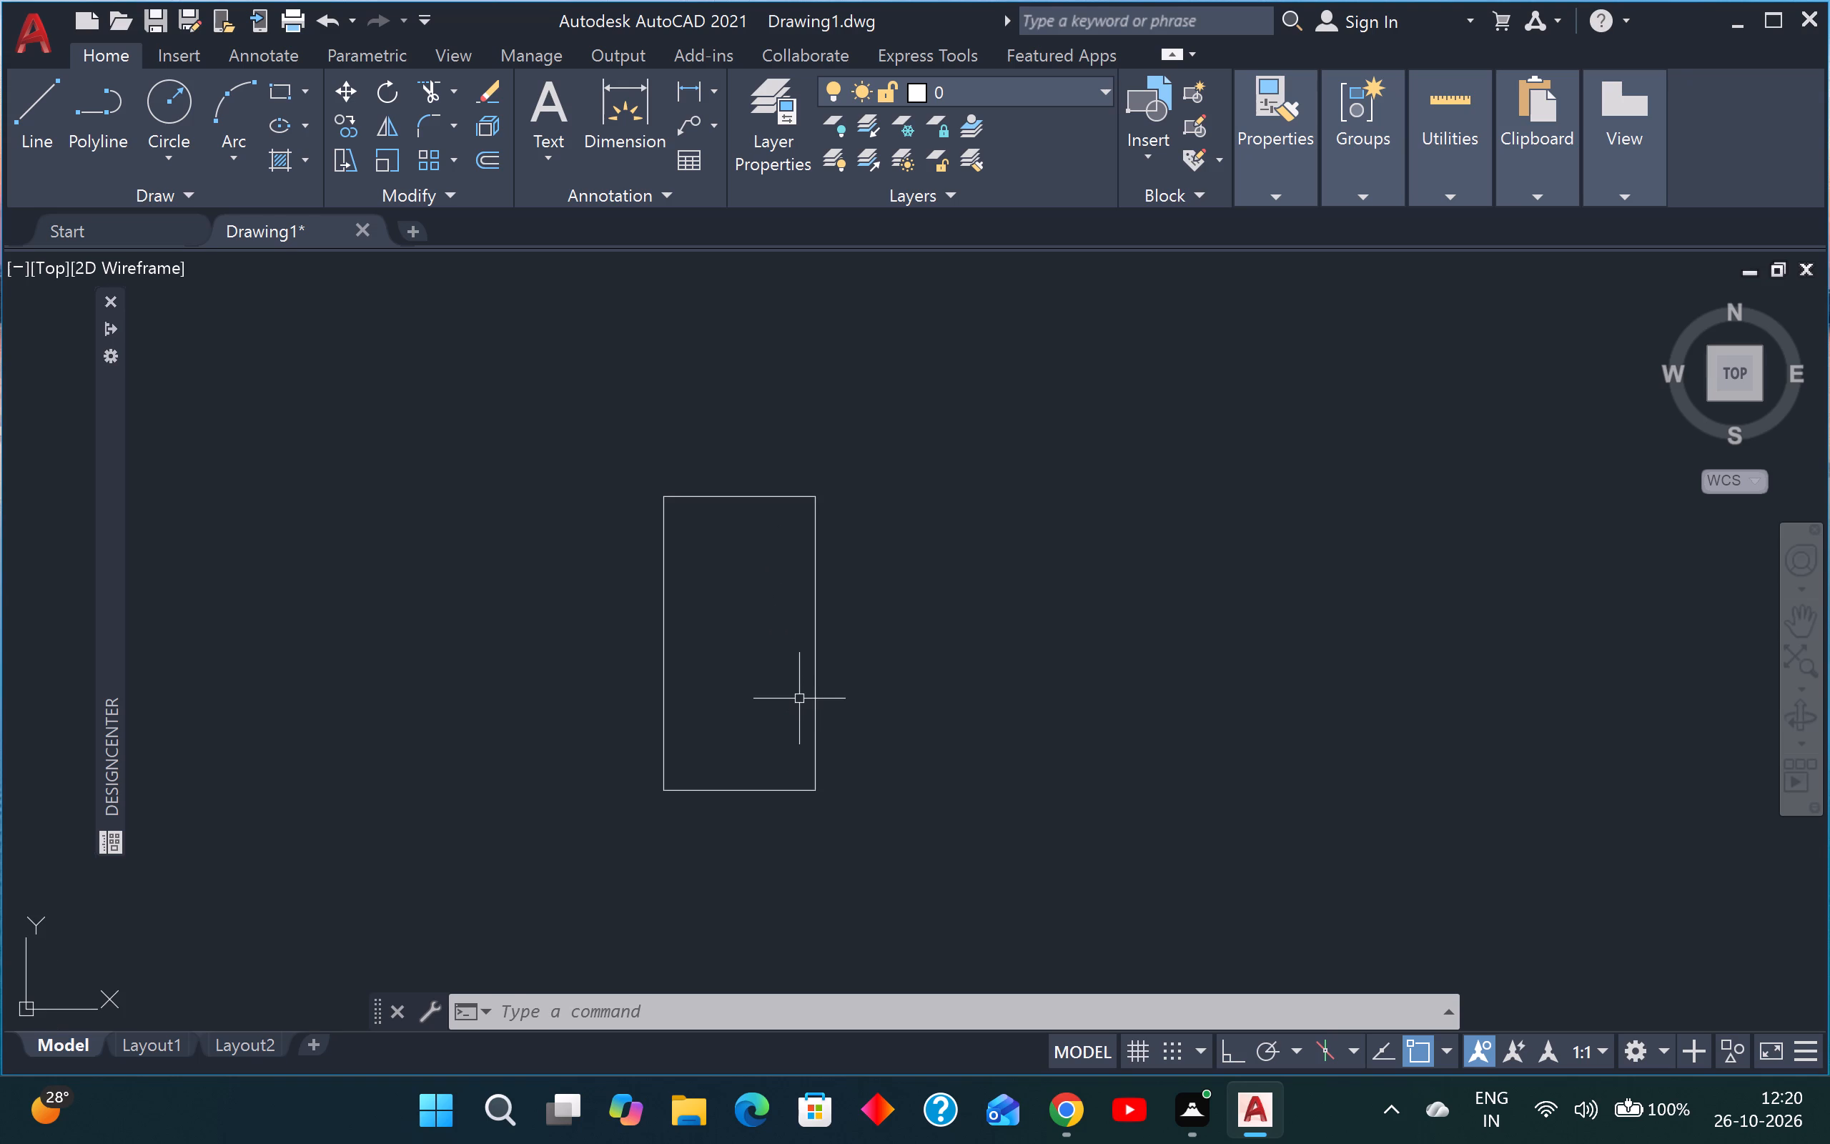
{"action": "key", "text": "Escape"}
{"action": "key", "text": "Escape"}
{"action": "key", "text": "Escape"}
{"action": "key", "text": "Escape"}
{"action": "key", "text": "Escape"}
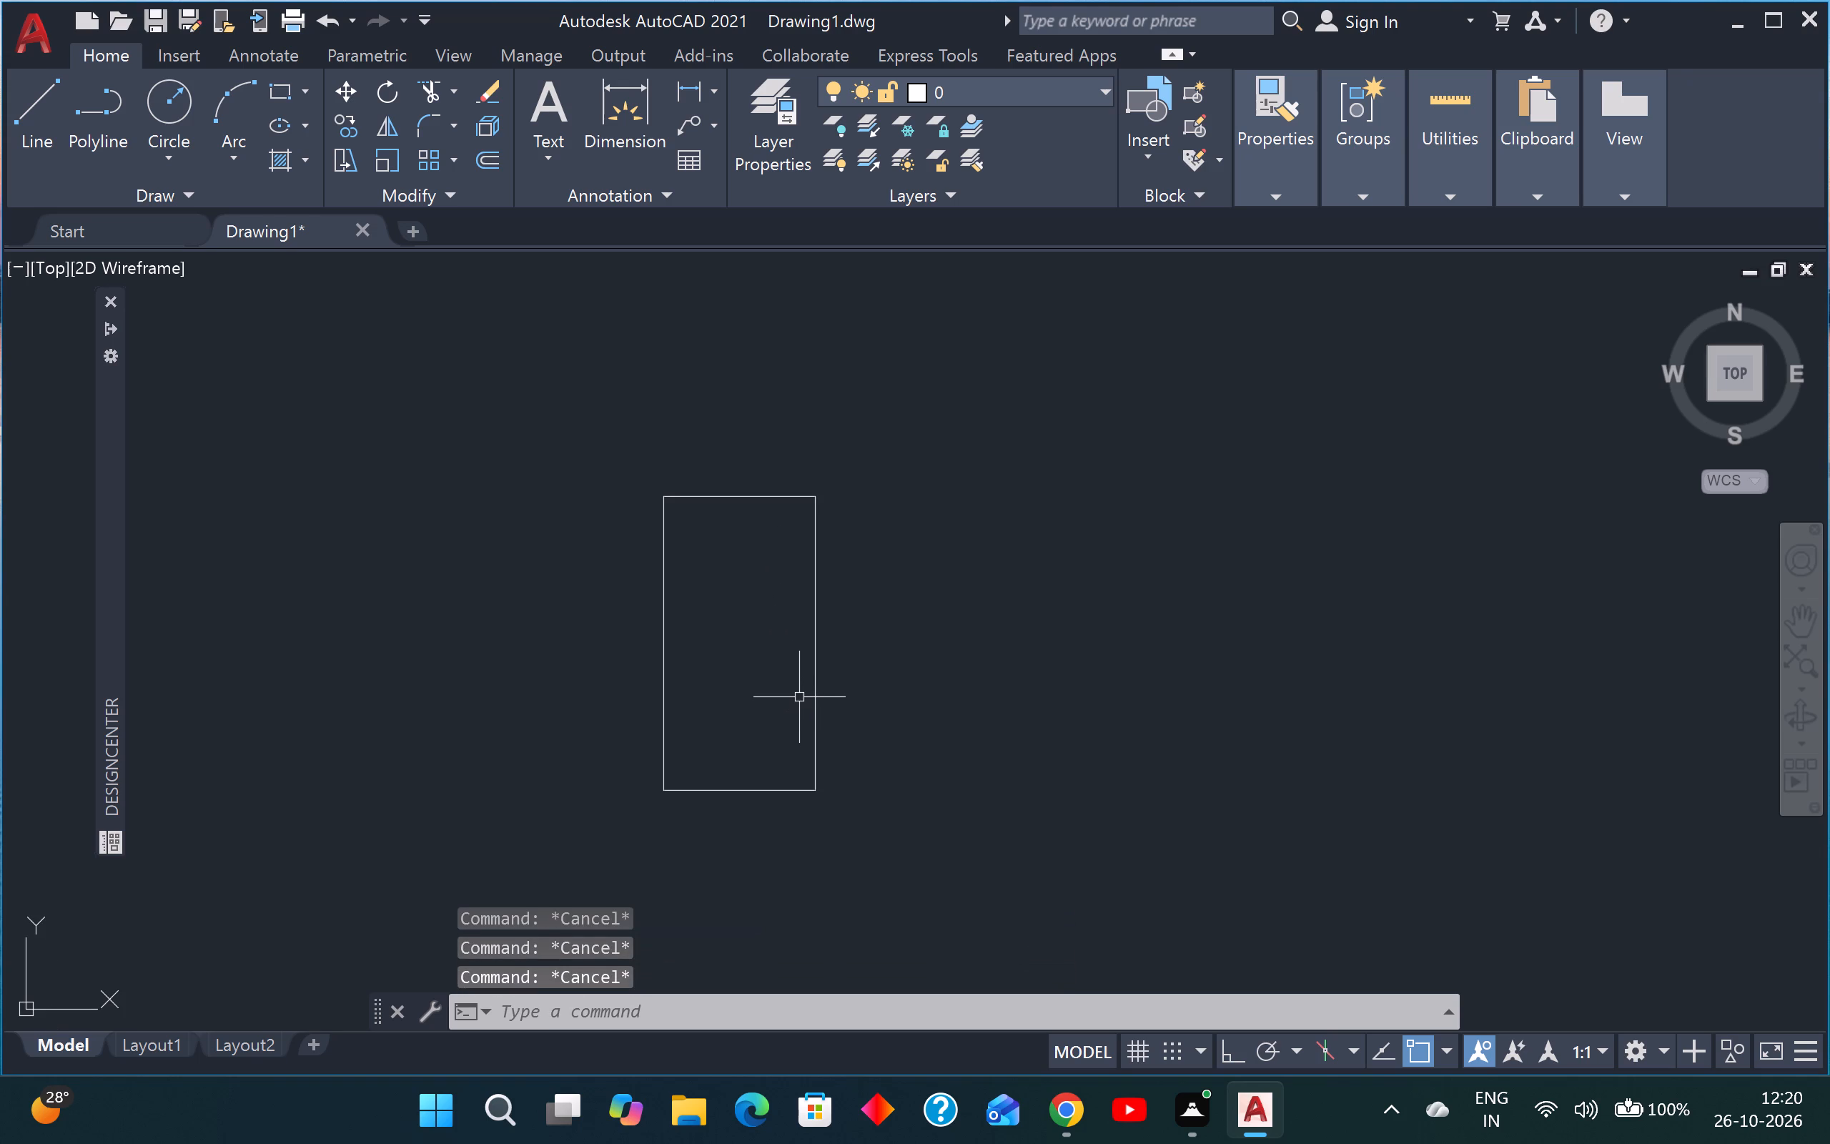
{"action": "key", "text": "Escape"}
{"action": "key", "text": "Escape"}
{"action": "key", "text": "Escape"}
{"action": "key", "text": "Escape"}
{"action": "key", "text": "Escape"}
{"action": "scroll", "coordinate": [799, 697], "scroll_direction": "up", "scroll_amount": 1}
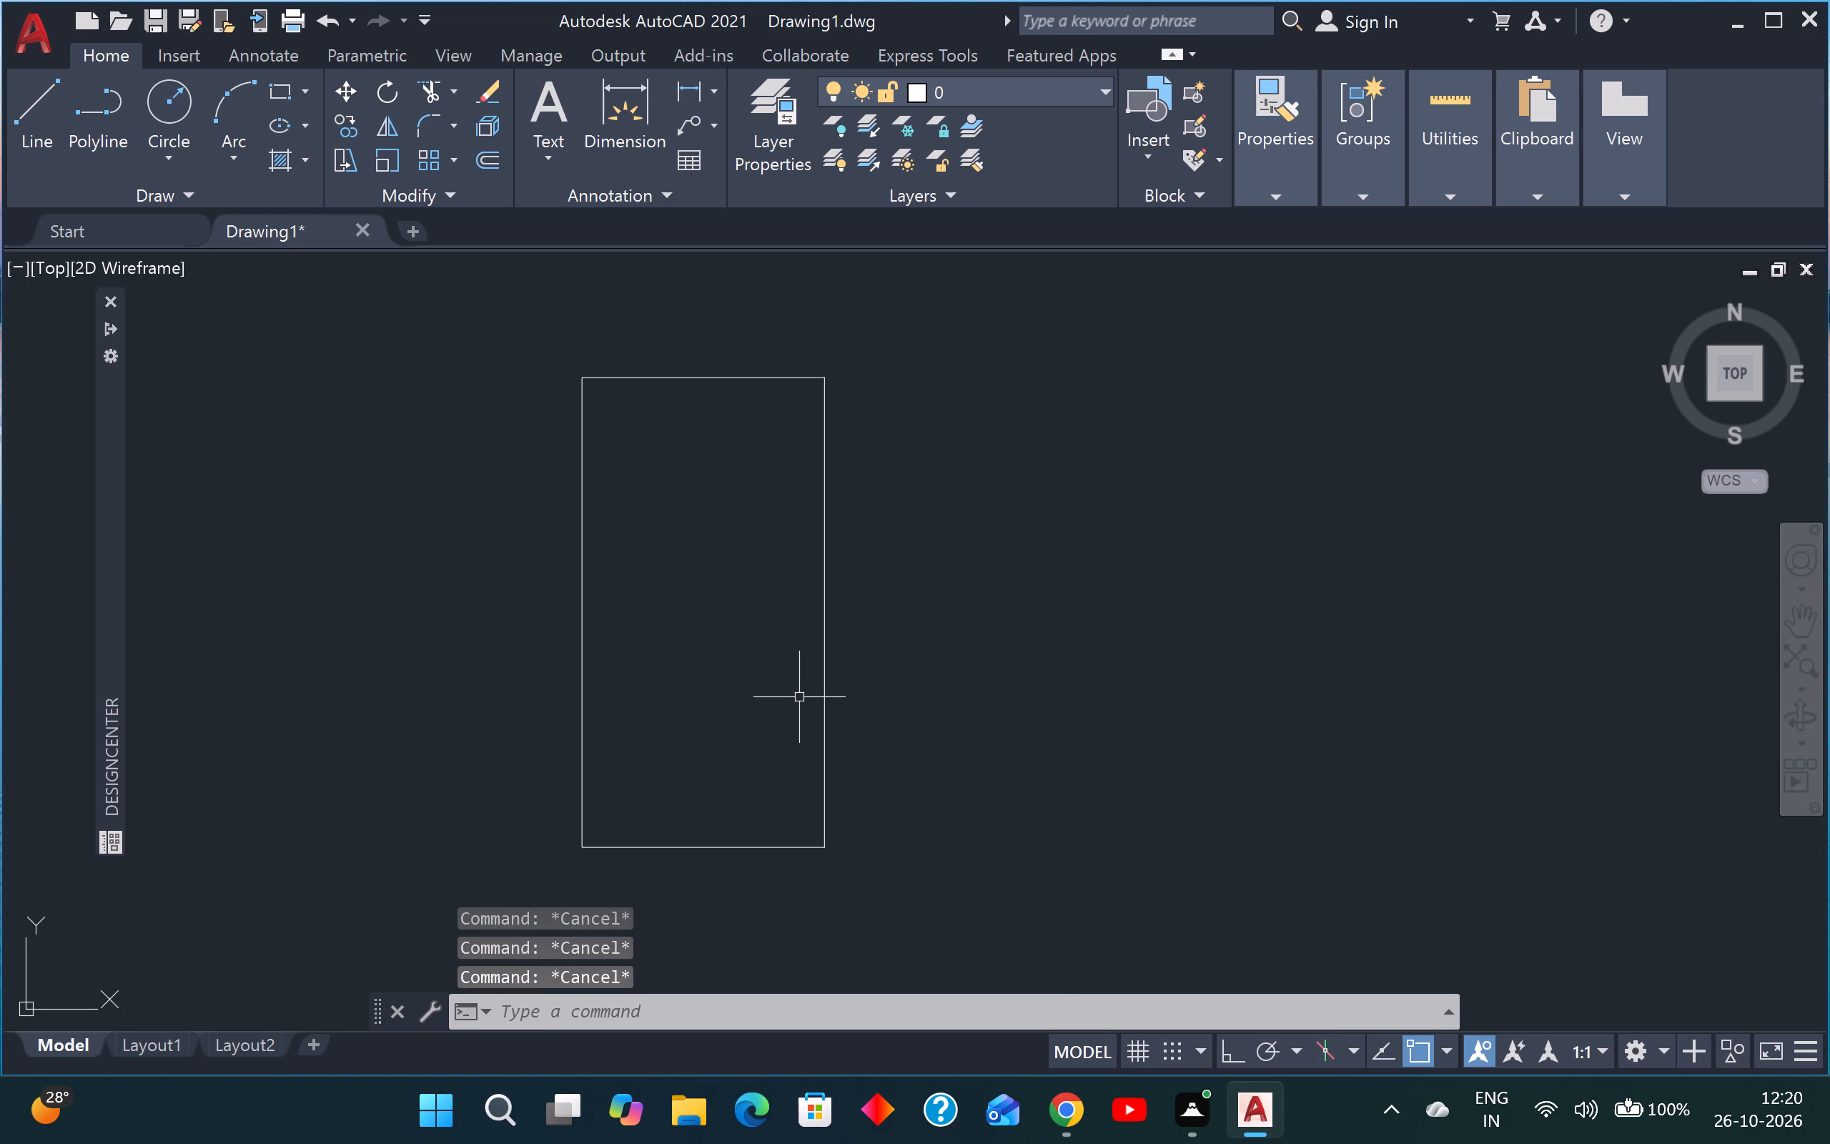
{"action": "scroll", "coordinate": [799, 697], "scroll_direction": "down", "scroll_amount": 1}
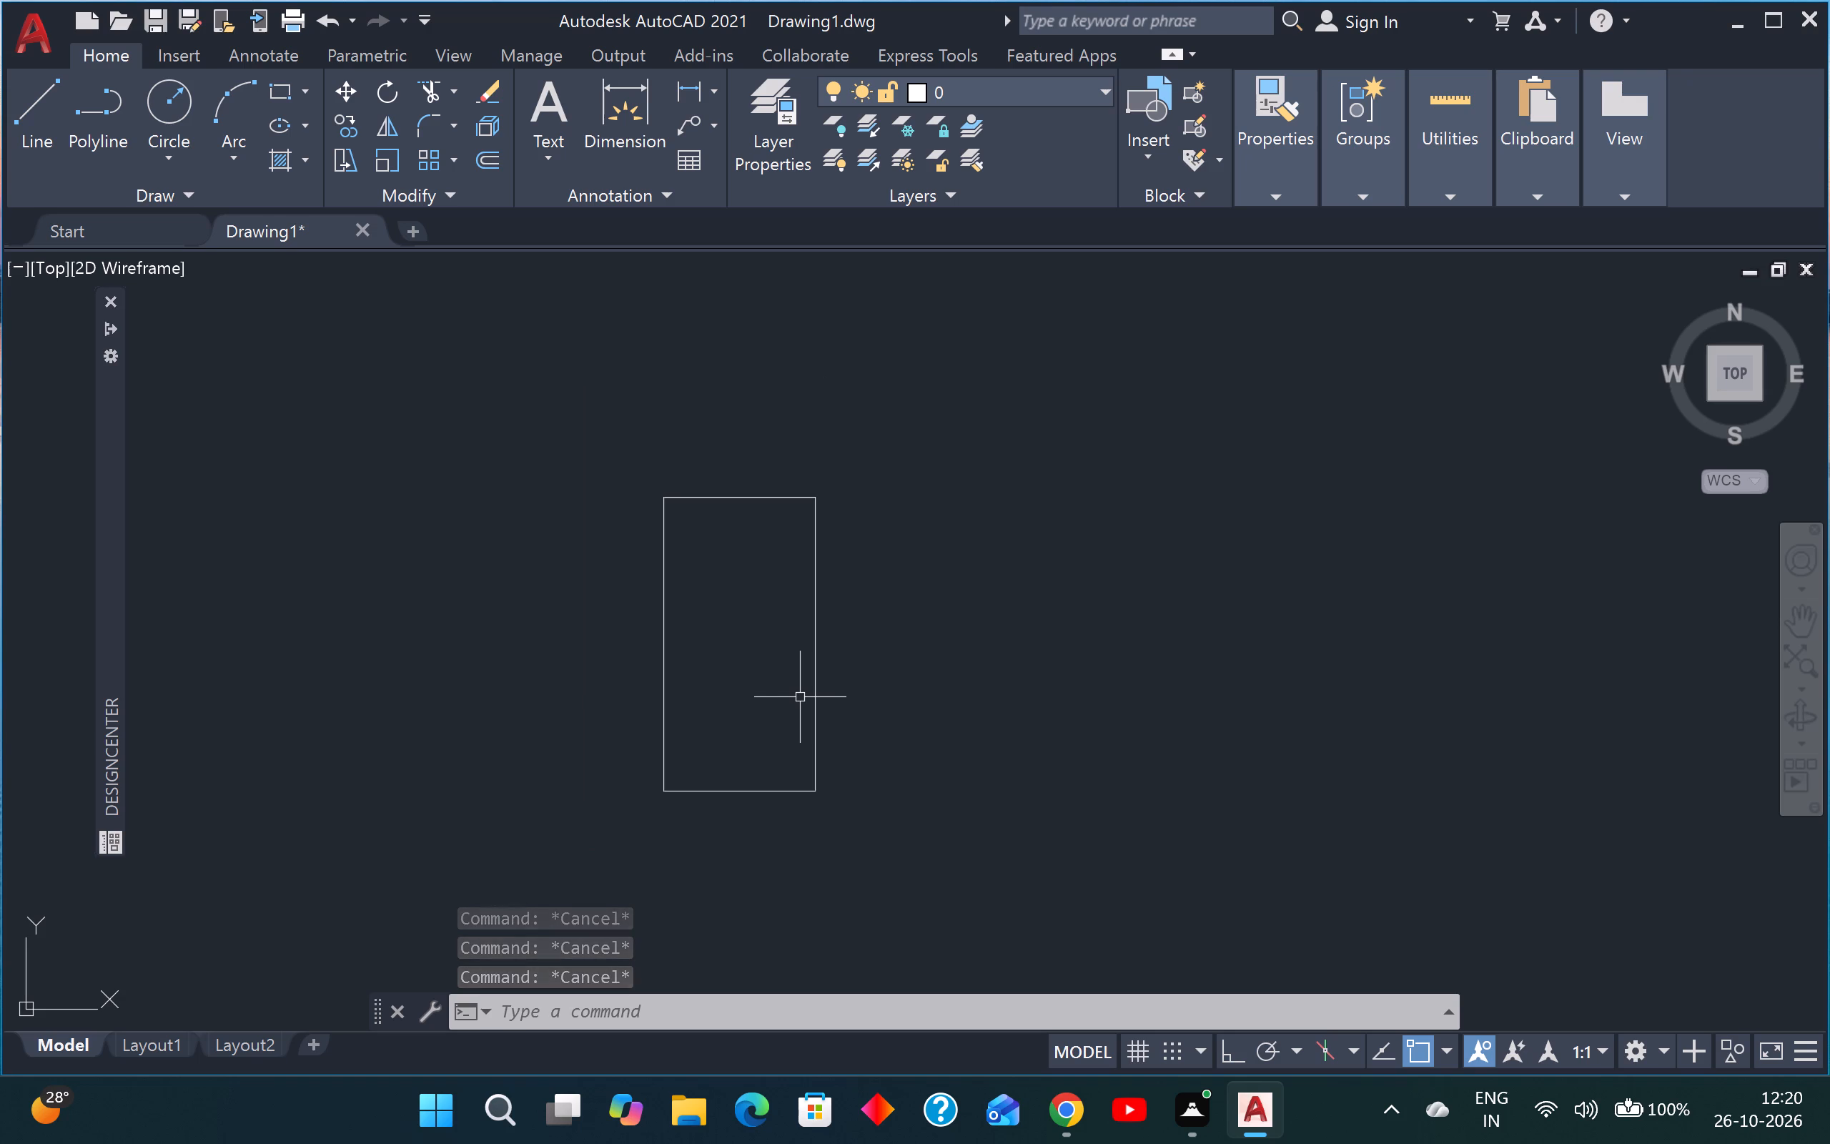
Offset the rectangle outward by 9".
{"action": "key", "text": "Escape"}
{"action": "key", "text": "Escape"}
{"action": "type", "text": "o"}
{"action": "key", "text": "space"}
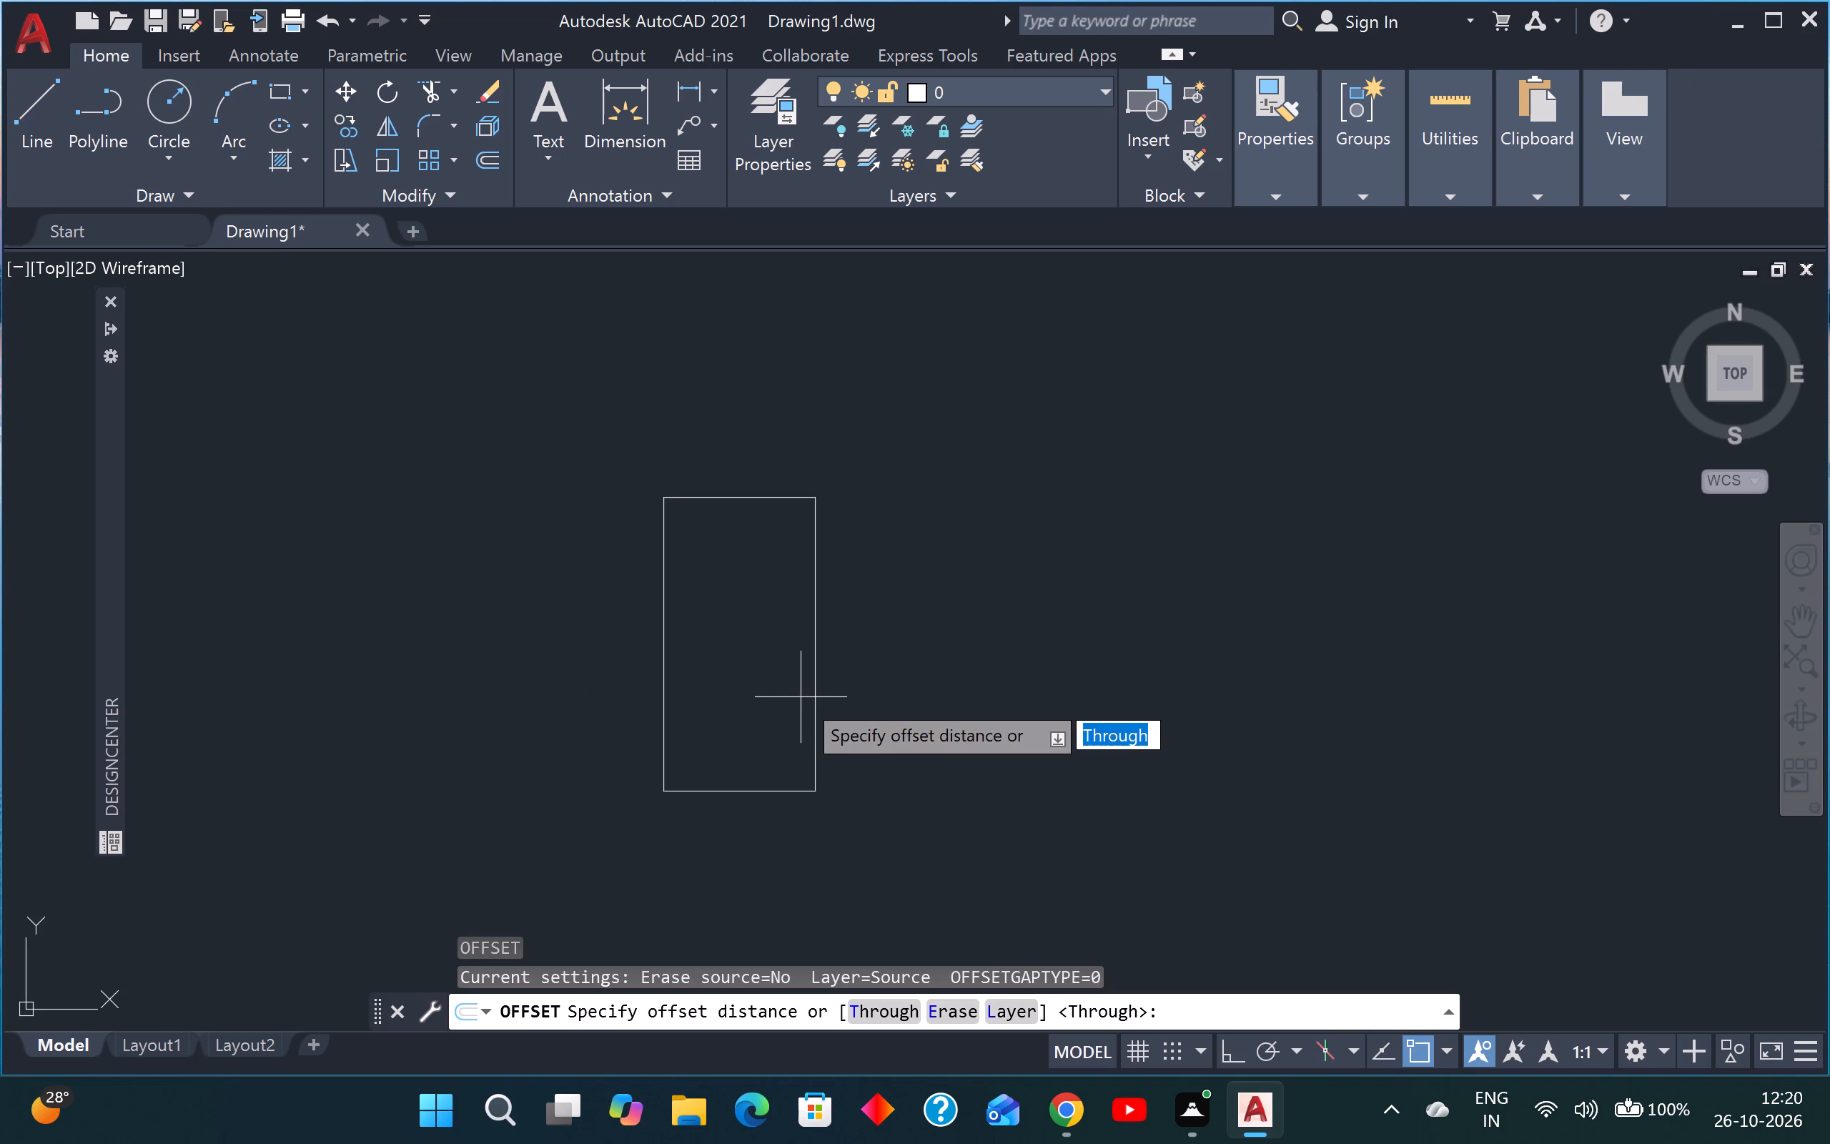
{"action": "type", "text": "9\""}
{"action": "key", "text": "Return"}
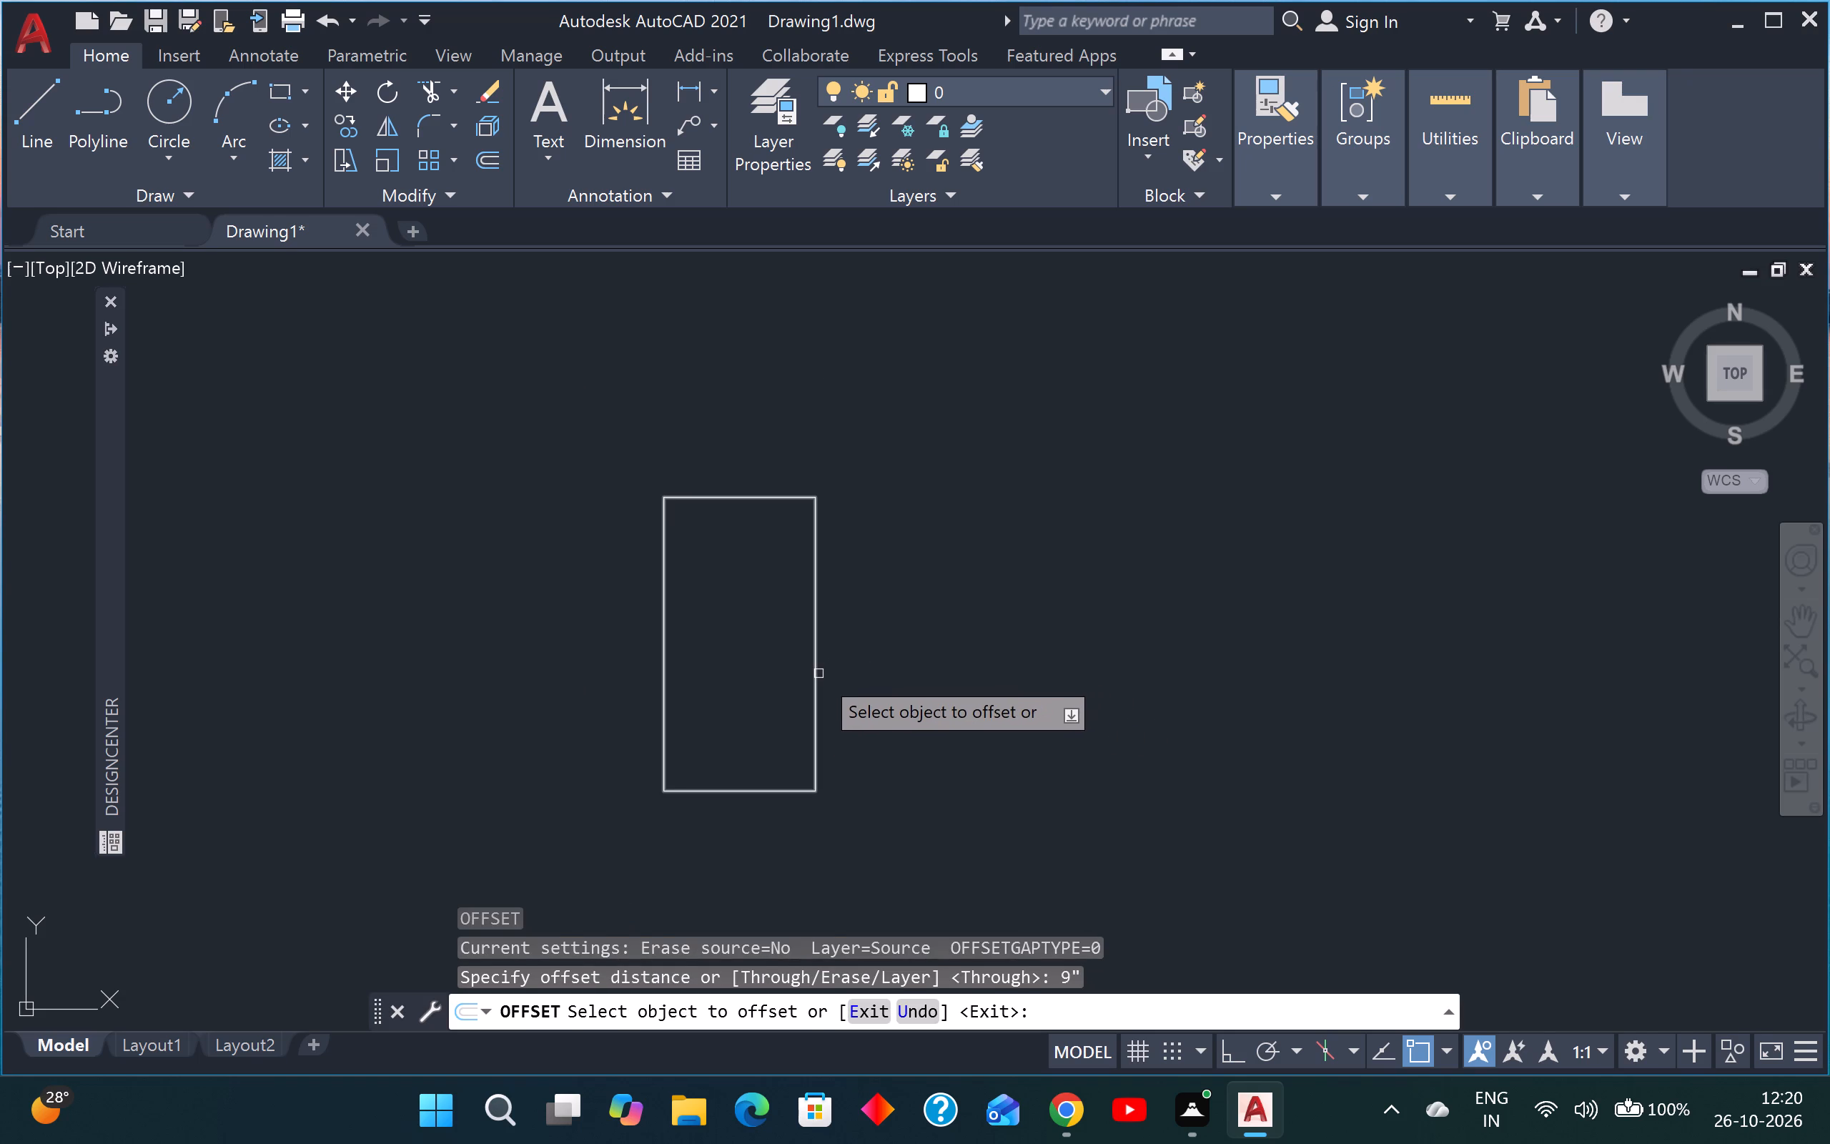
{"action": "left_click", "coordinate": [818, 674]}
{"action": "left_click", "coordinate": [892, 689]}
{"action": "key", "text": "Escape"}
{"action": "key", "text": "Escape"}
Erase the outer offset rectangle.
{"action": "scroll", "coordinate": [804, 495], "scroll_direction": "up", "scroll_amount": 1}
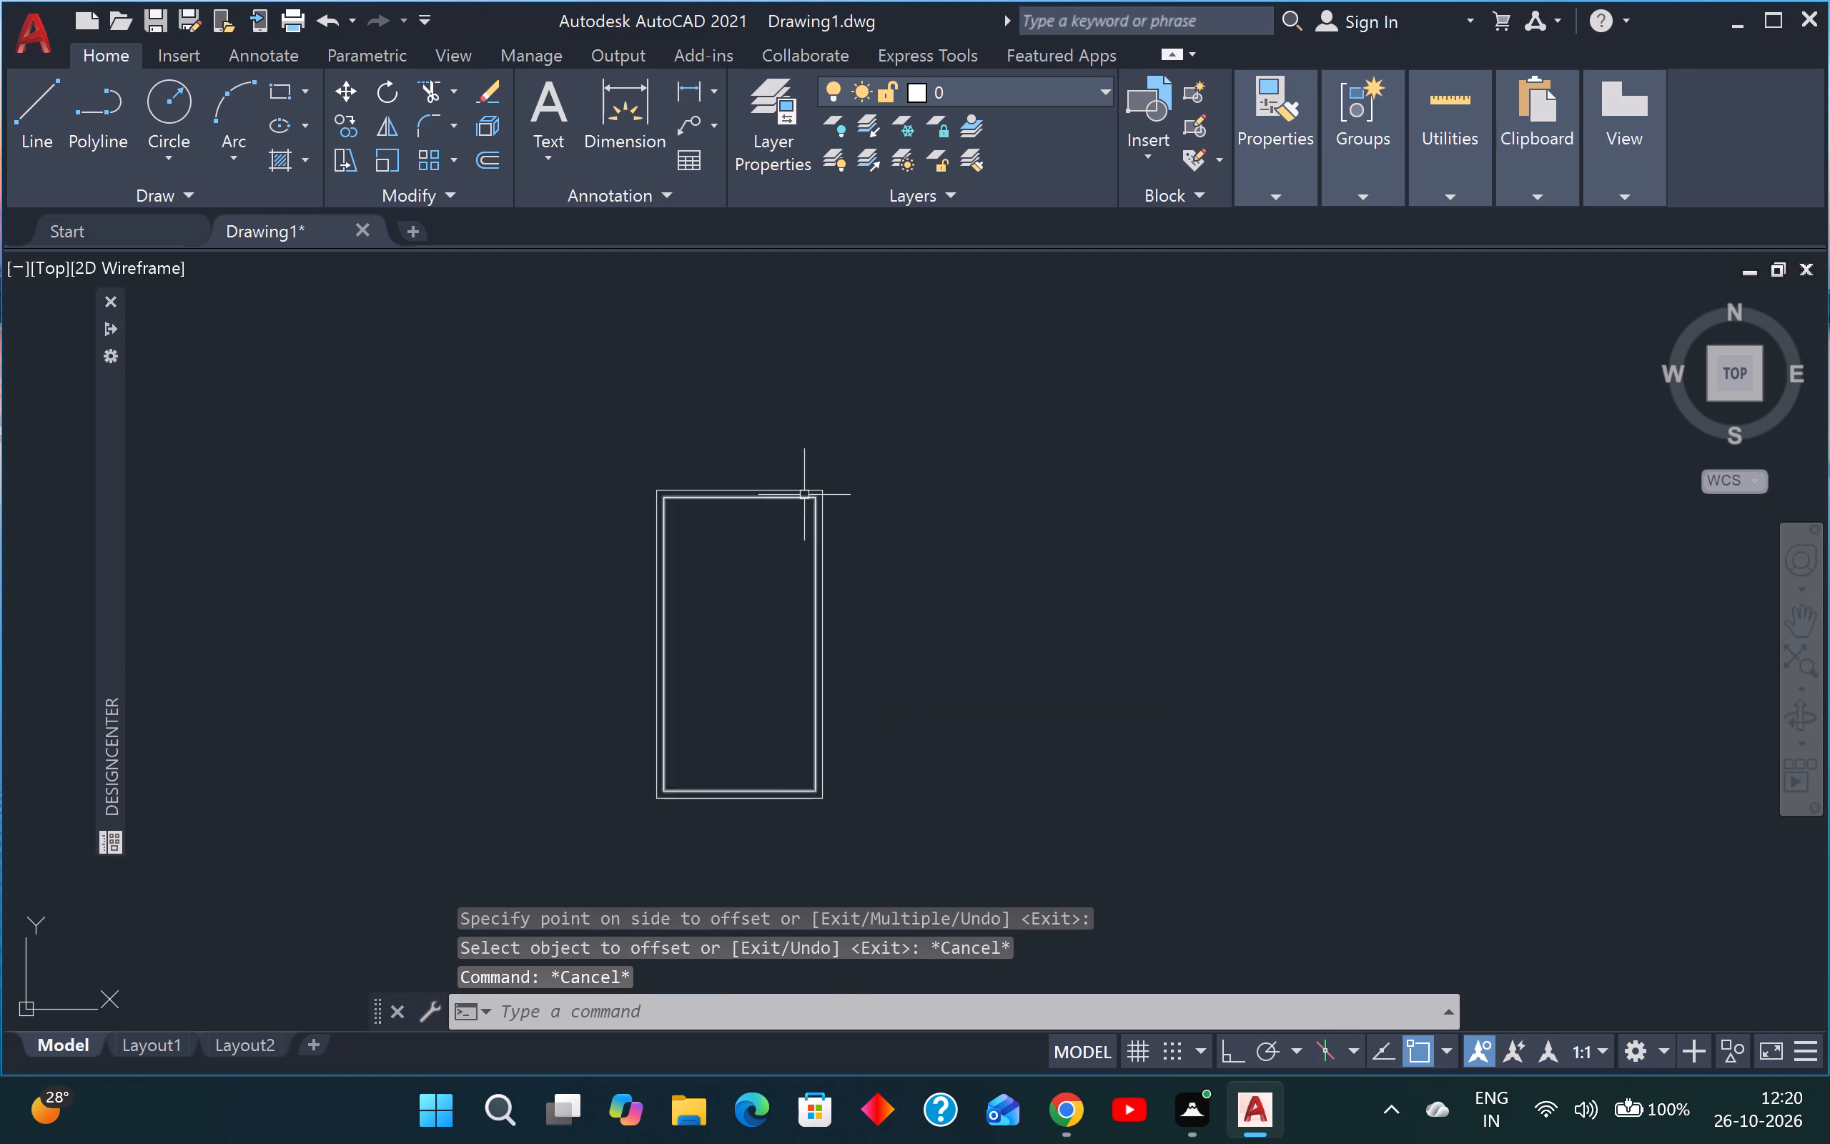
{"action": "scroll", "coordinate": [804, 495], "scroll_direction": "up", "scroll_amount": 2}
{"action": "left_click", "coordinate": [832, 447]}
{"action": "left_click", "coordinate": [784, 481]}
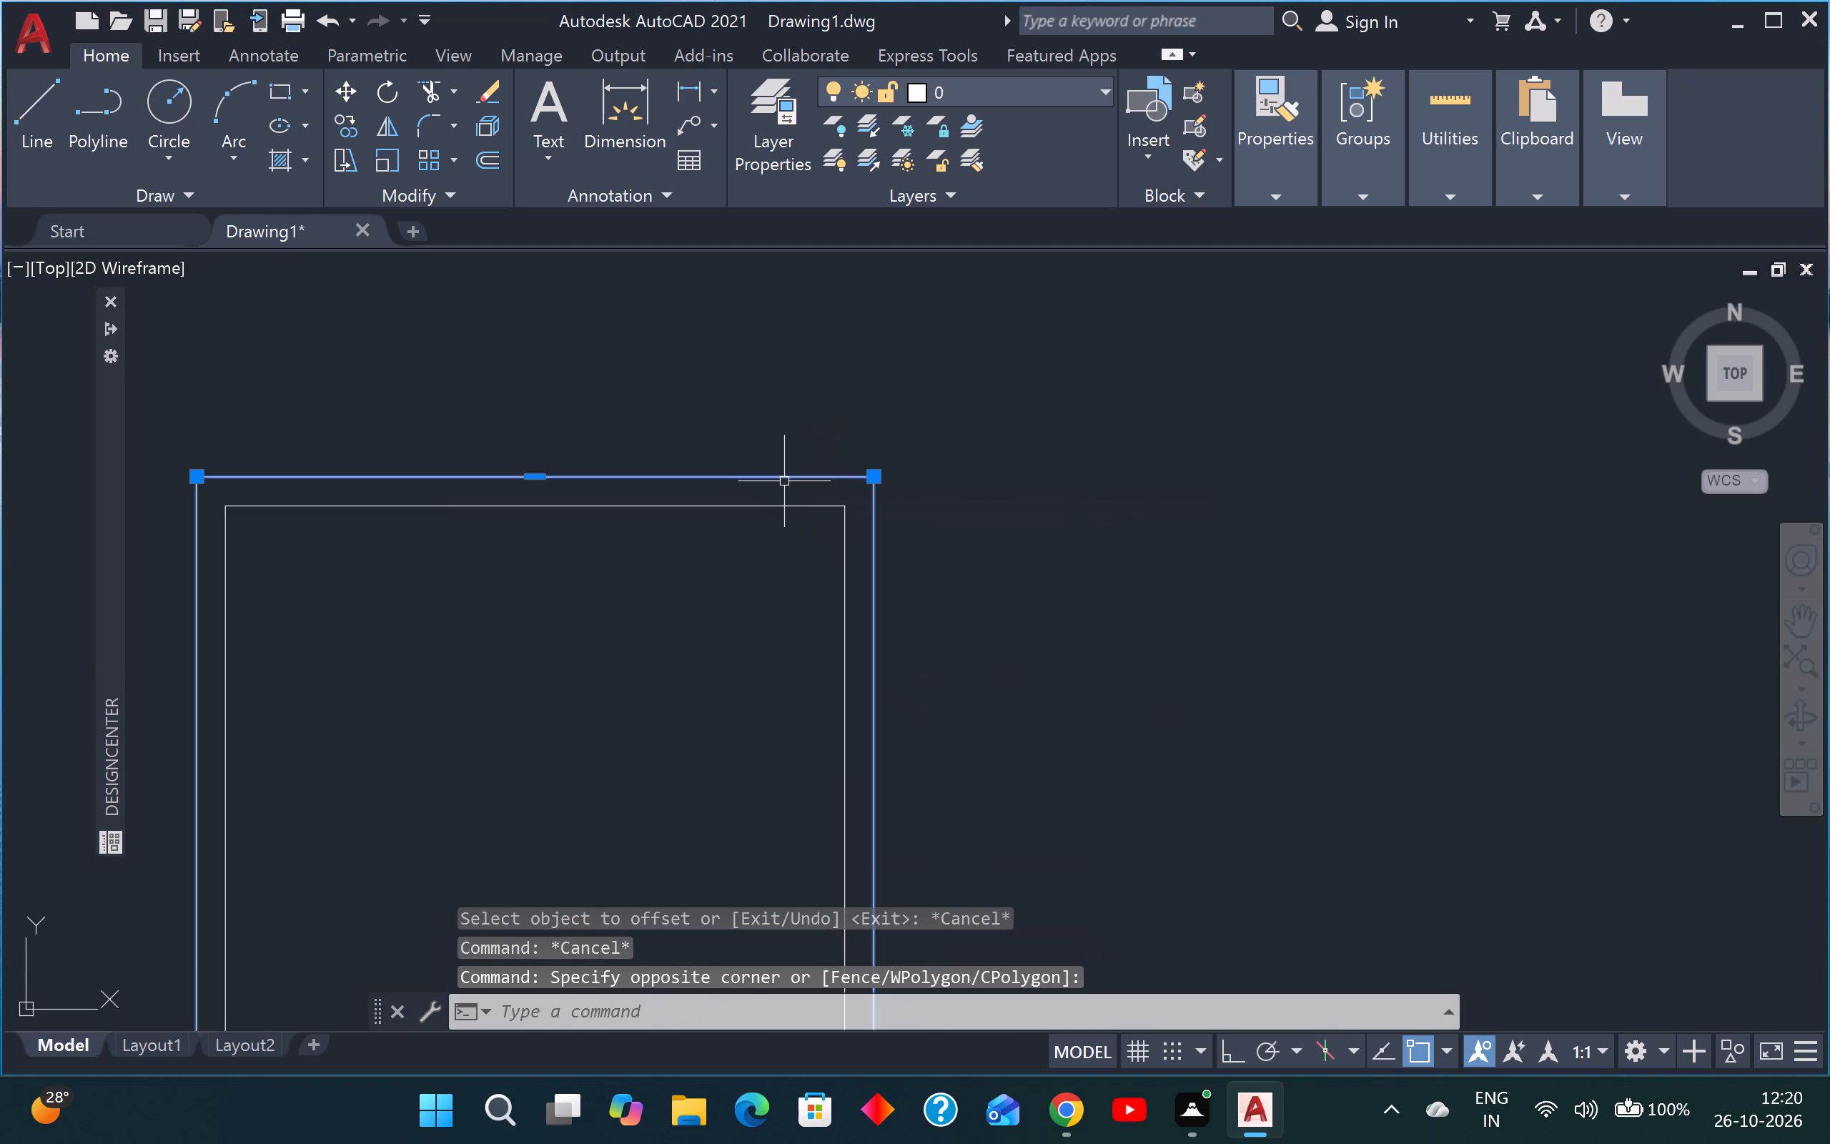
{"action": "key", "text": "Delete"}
Offset the original rectangle inward by 9" to form the outer wall thickness.
{"action": "type", "text": "o"}
{"action": "key", "text": "space"}
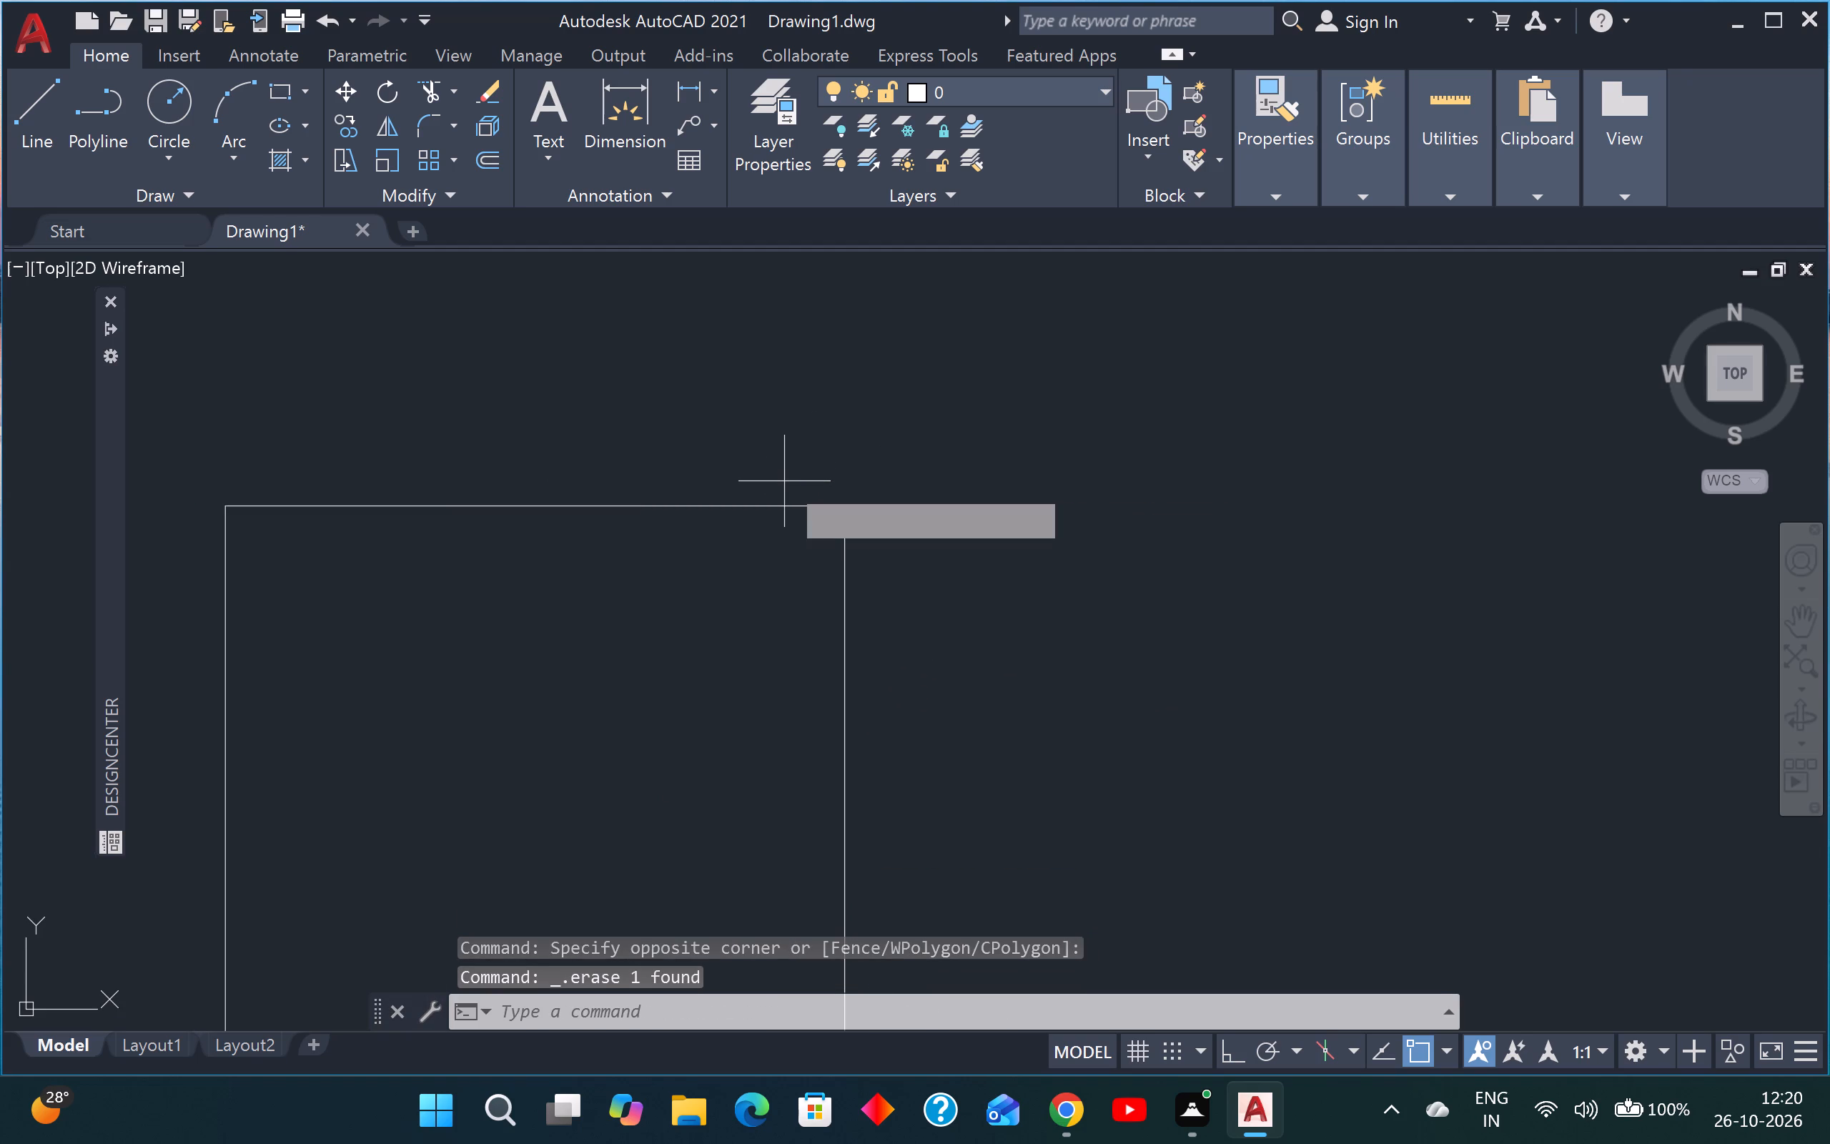
{"action": "key", "text": "Return"}
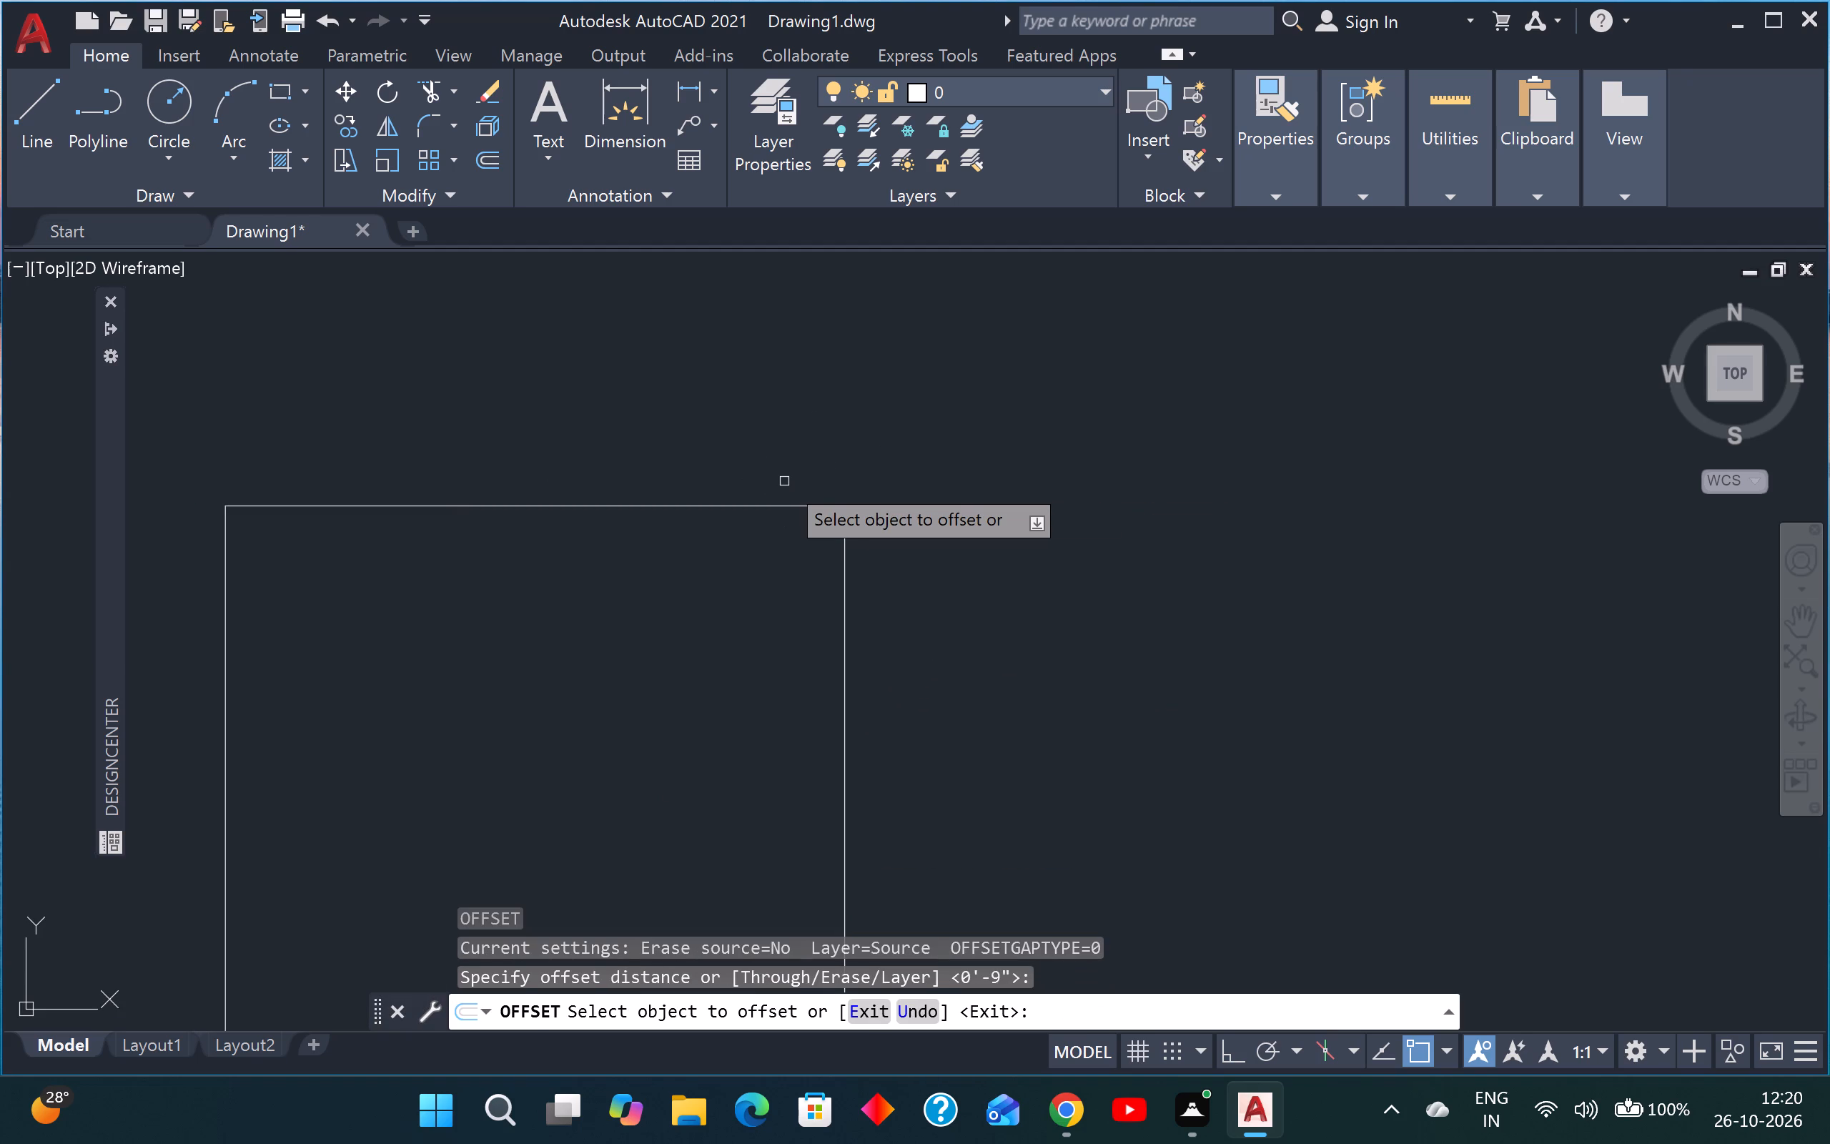
{"action": "left_click", "coordinate": [633, 507]}
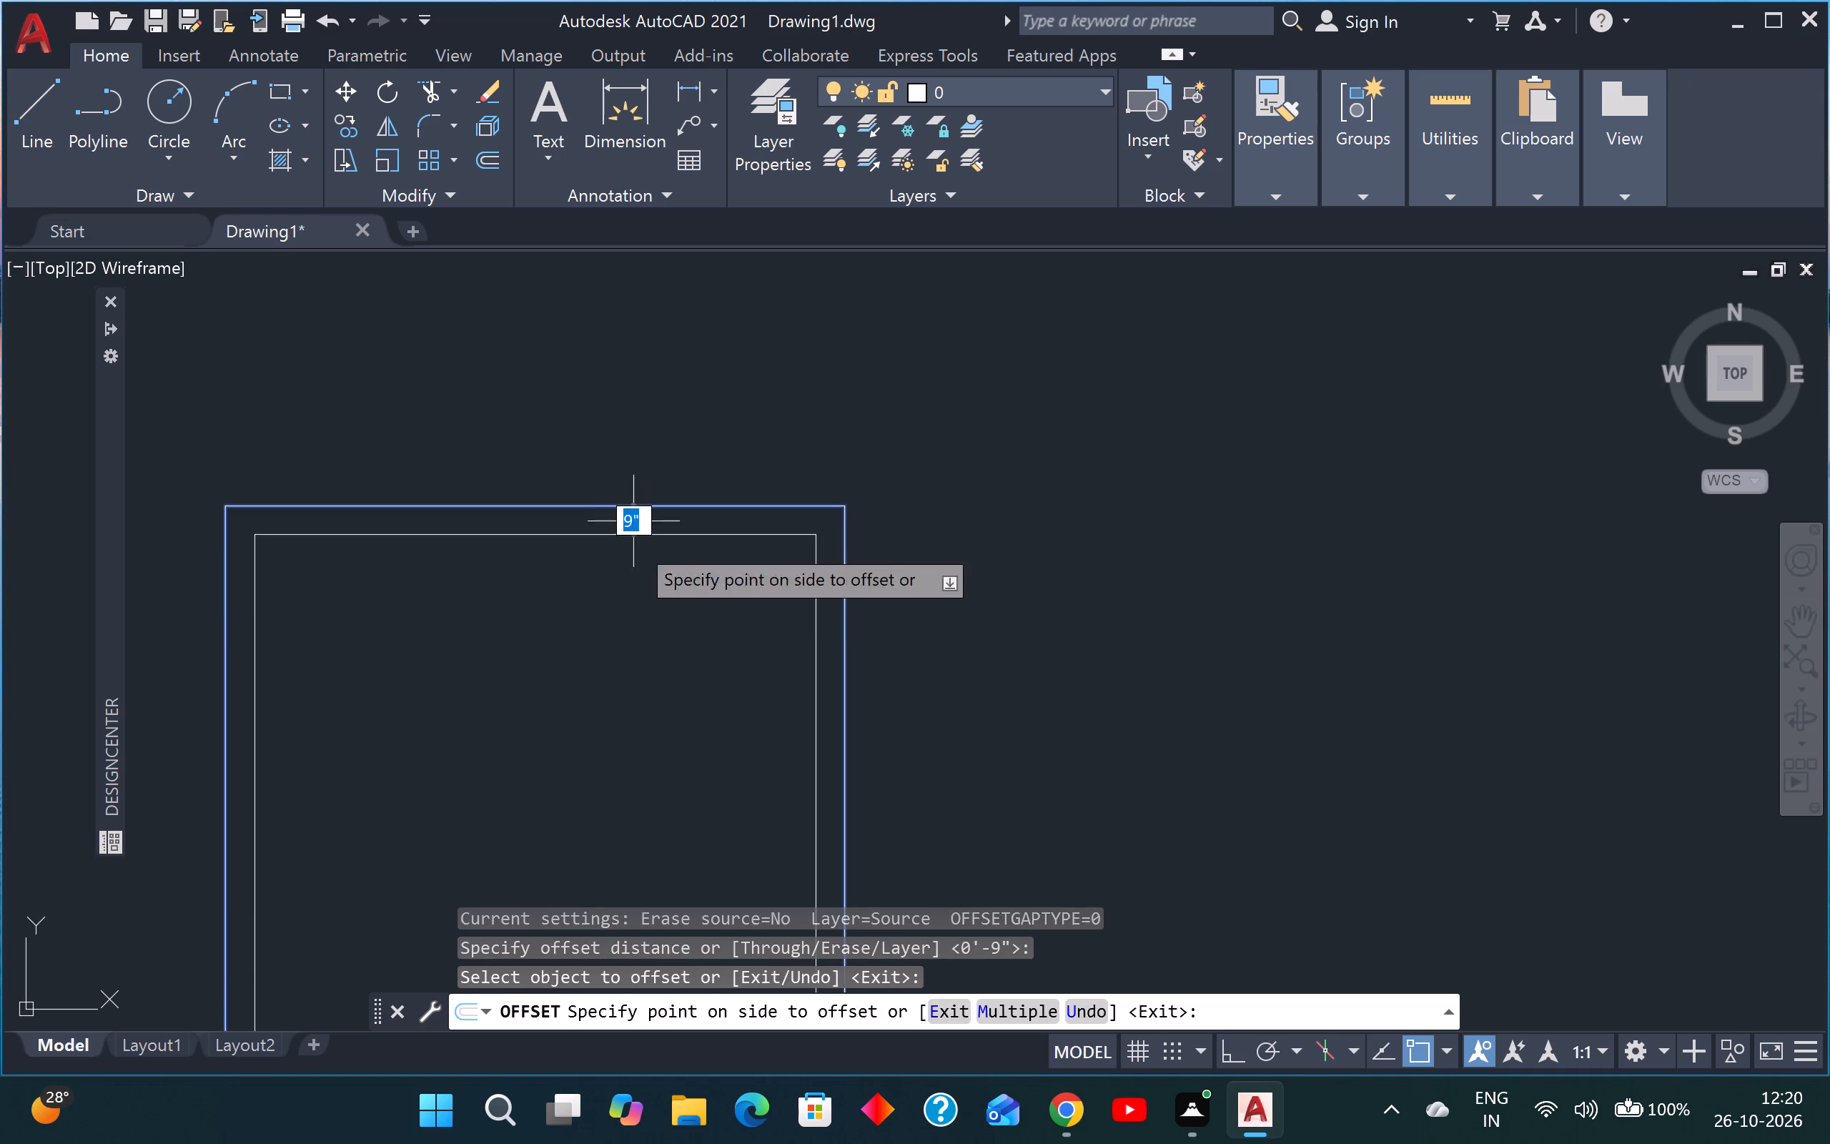
{"action": "left_click", "coordinate": [618, 647]}
{"action": "scroll", "coordinate": [618, 649], "scroll_direction": "down", "scroll_amount": 5}
{"action": "scroll", "coordinate": [621, 729], "scroll_direction": "up", "scroll_amount": 3}
{"action": "key", "text": "Escape"}
{"action": "key", "text": "Escape"}
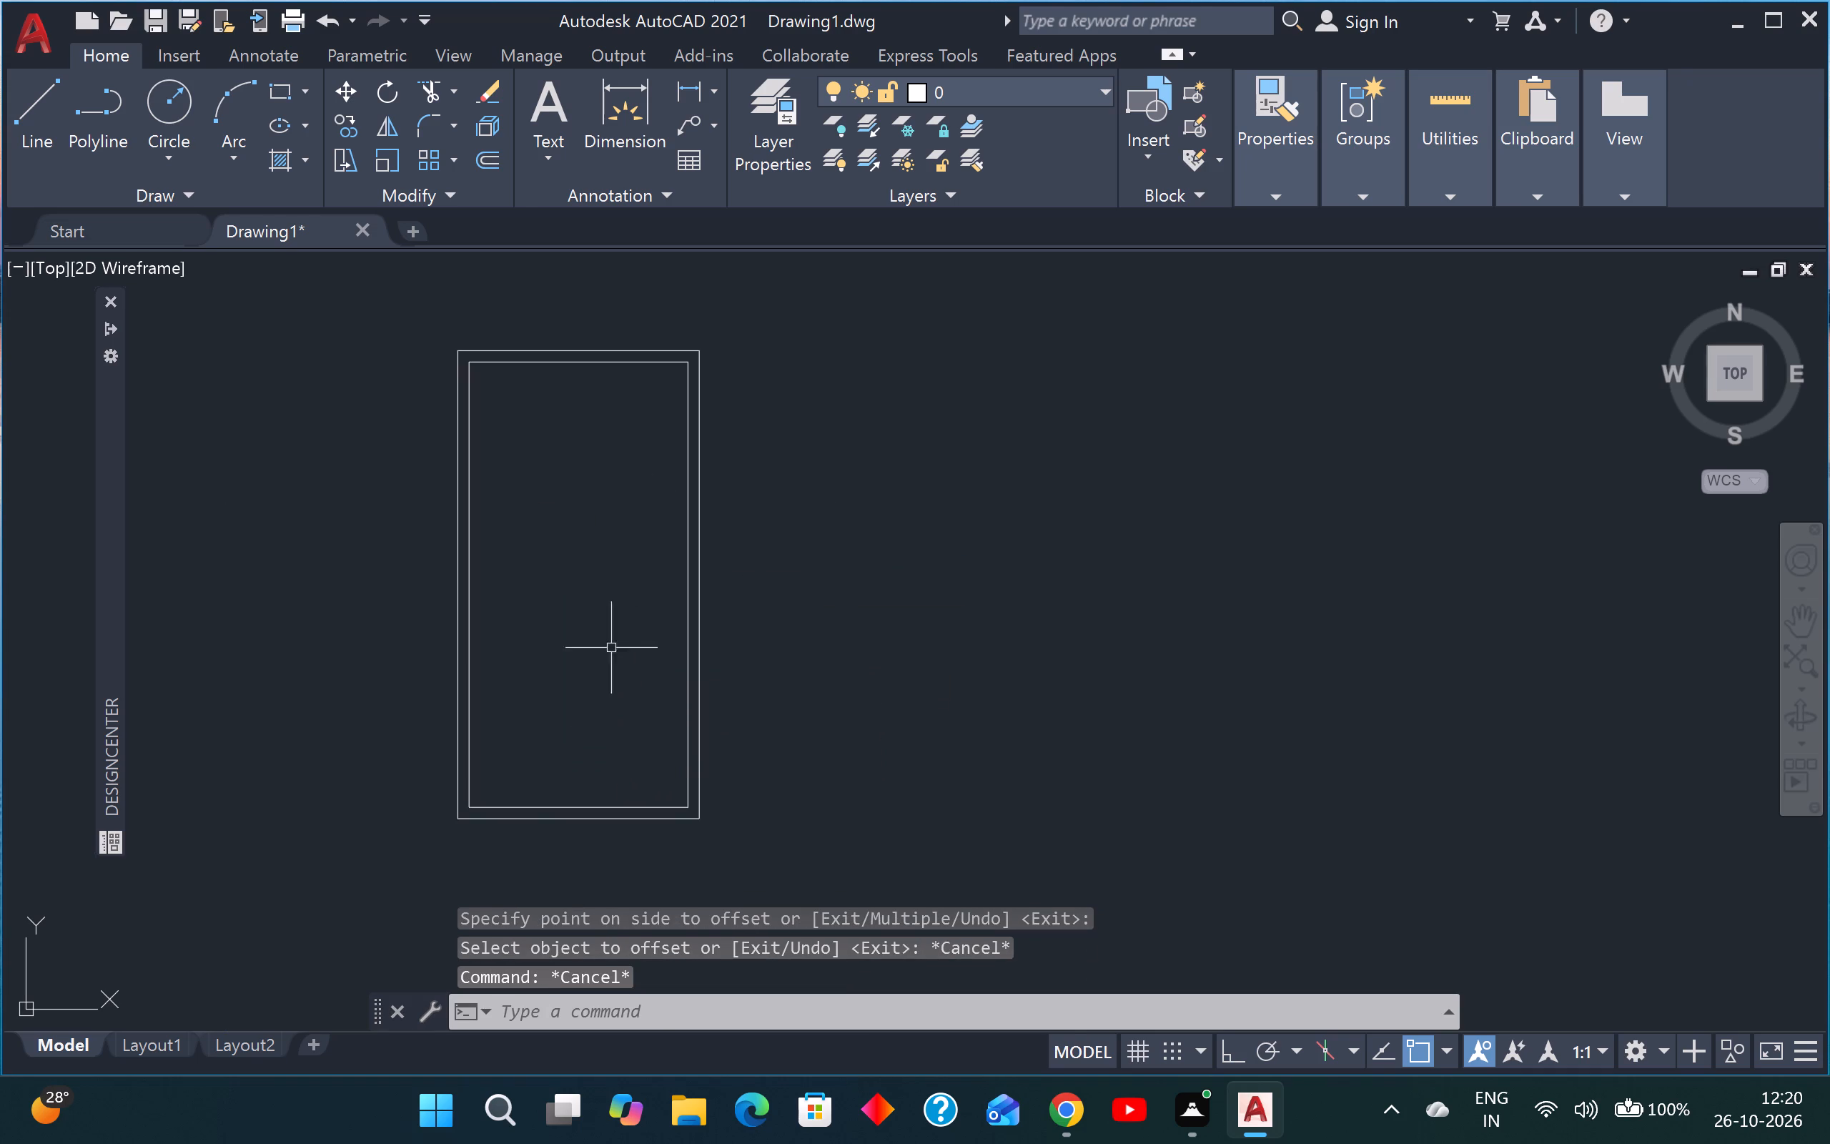
Explode the inner rectangle into separate lines.
{"action": "scroll", "coordinate": [581, 387], "scroll_direction": "up", "scroll_amount": 3}
{"action": "left_click", "coordinate": [607, 271]}
{"action": "left_click_drag", "start_coordinate": [583, 322], "coordinate": [579, 330]}
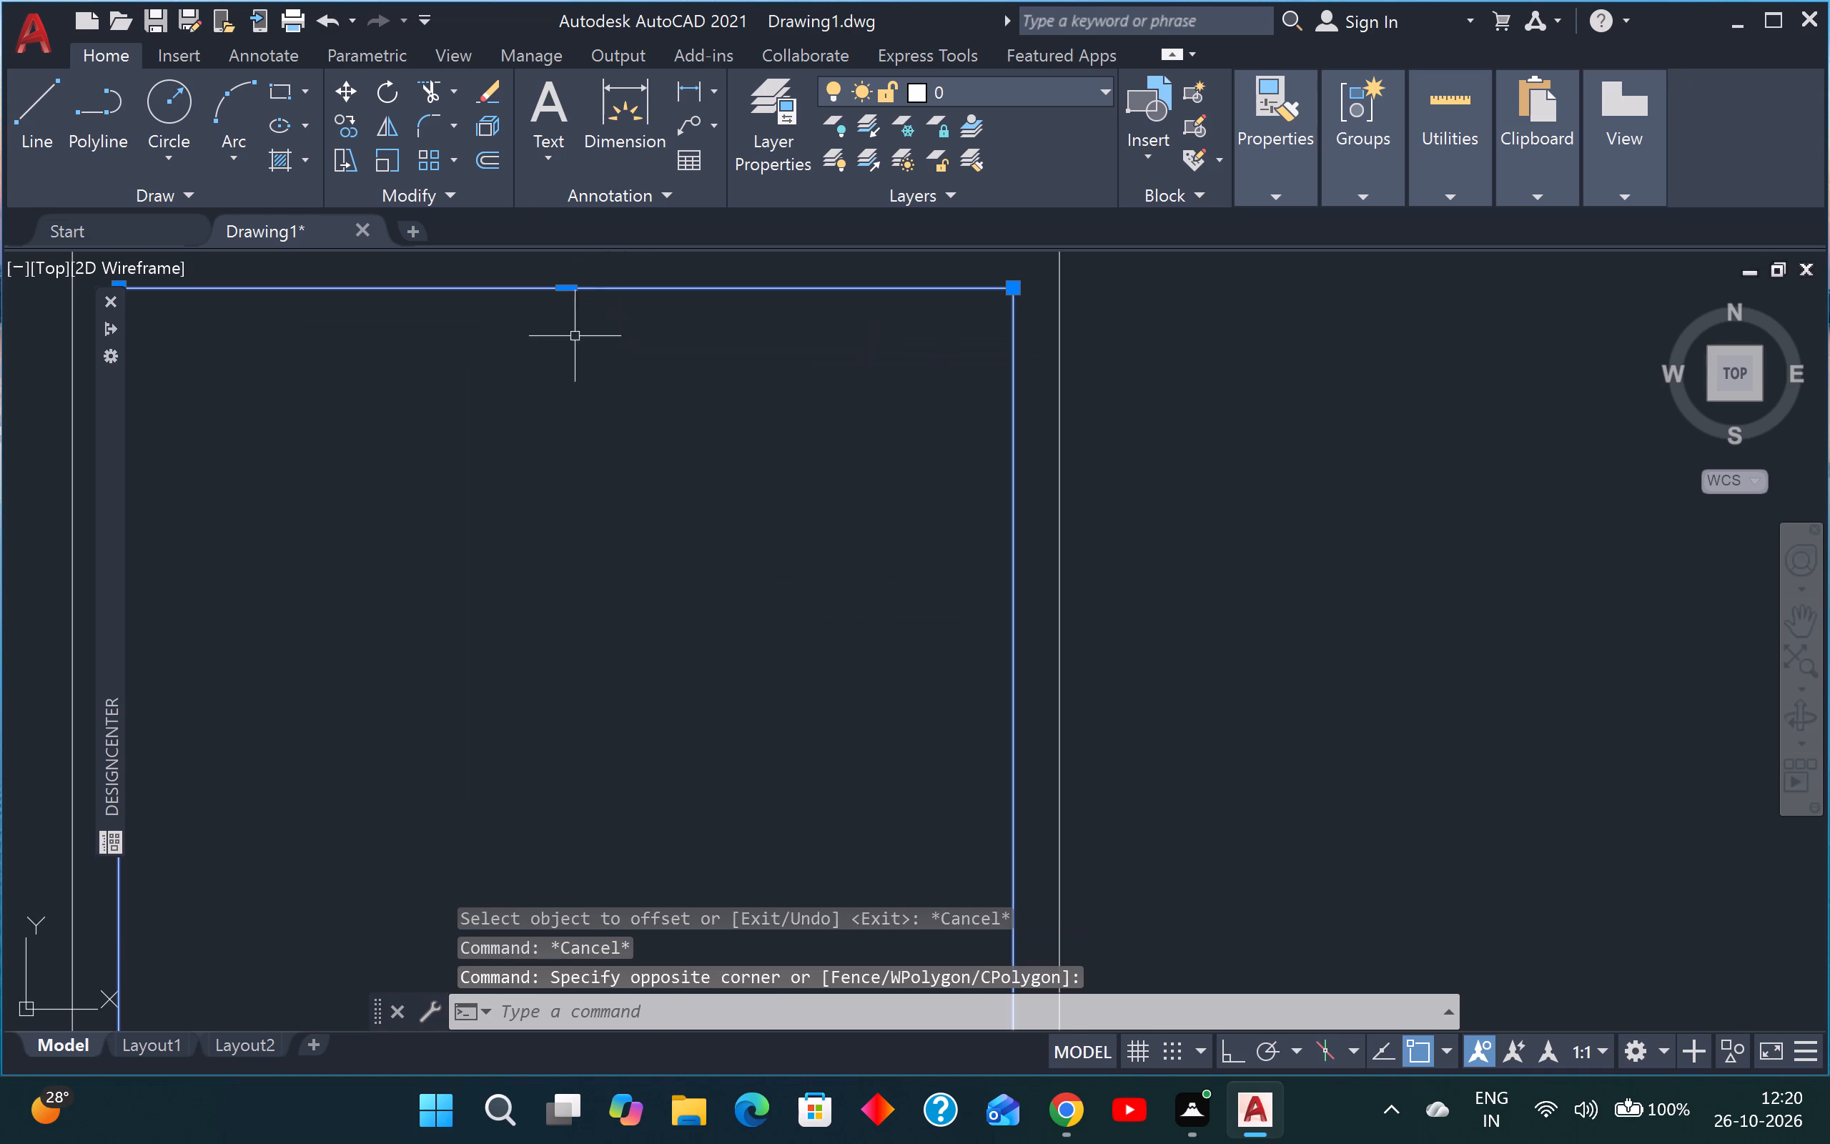
{"action": "type", "text": "ex"}
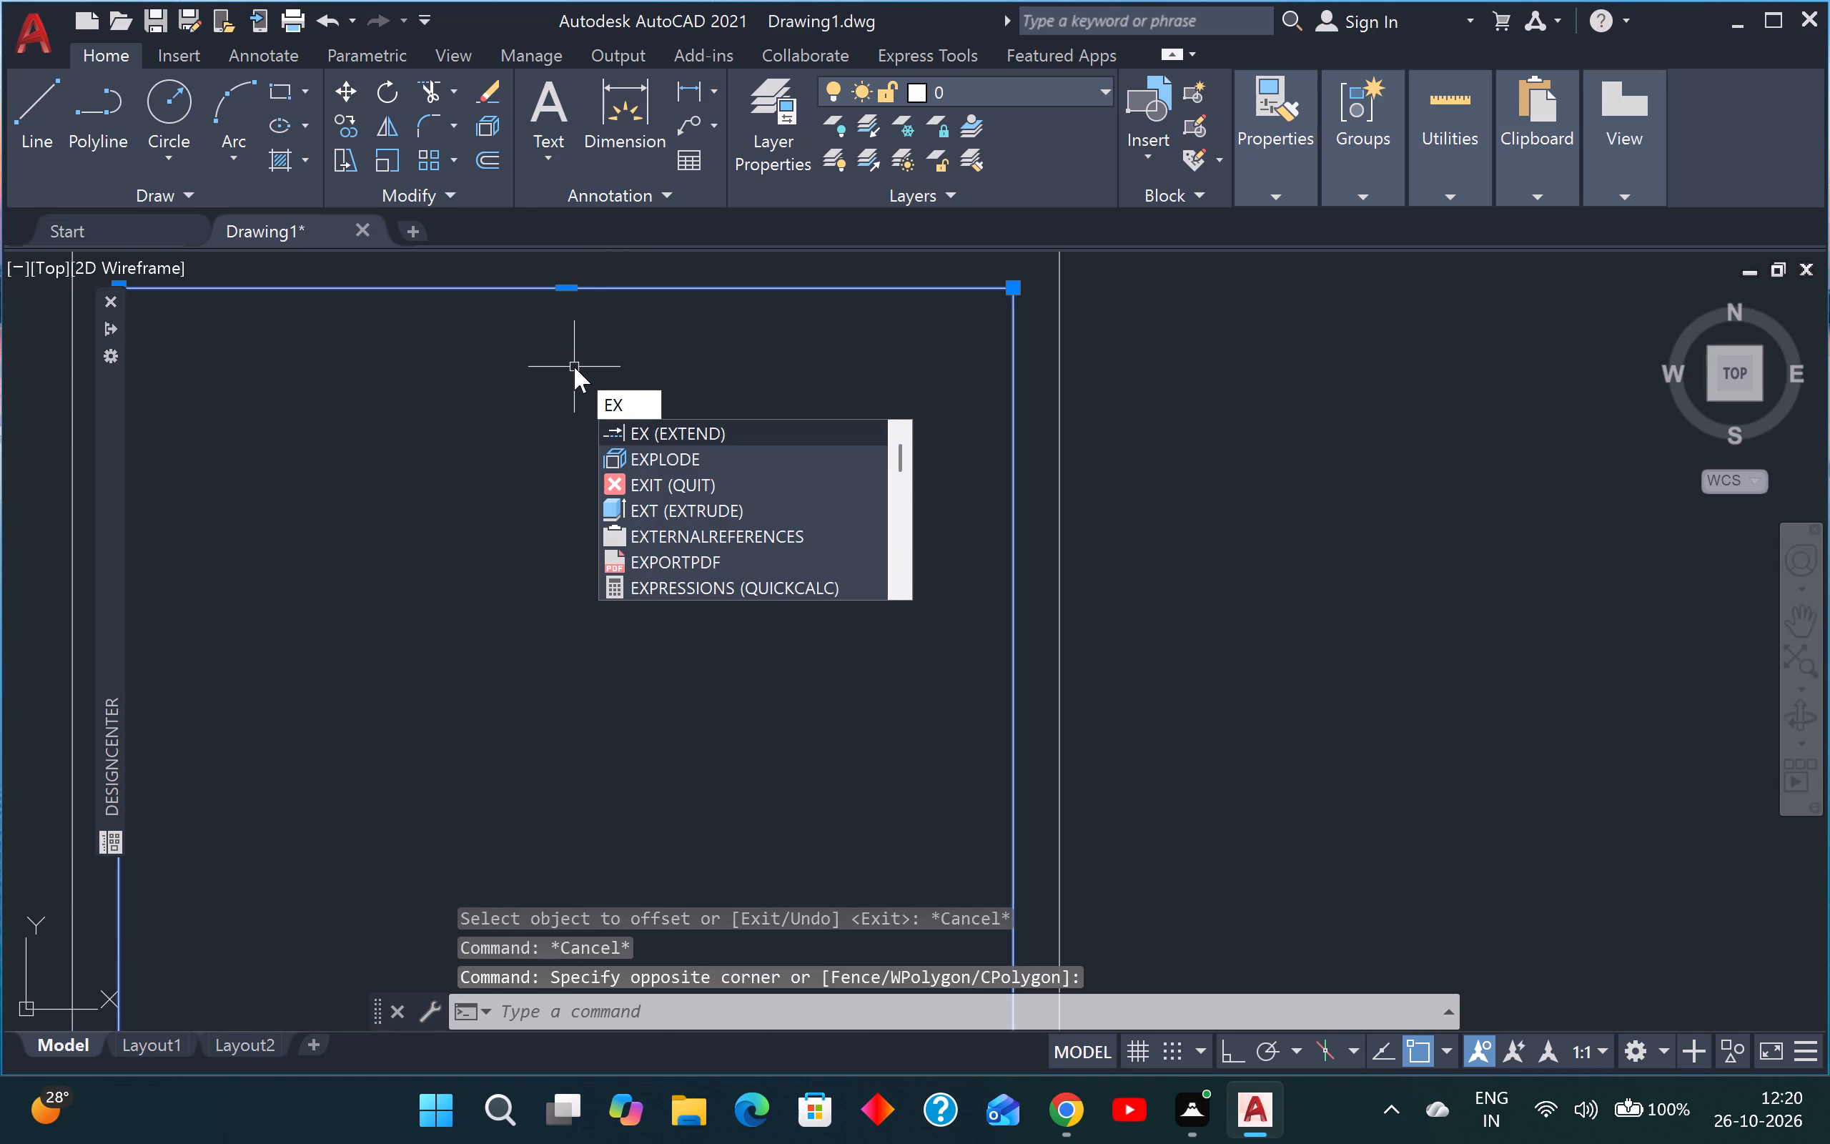
{"action": "key", "text": "Down"}
{"action": "key", "text": "Return"}
{"action": "key", "text": "Escape"}
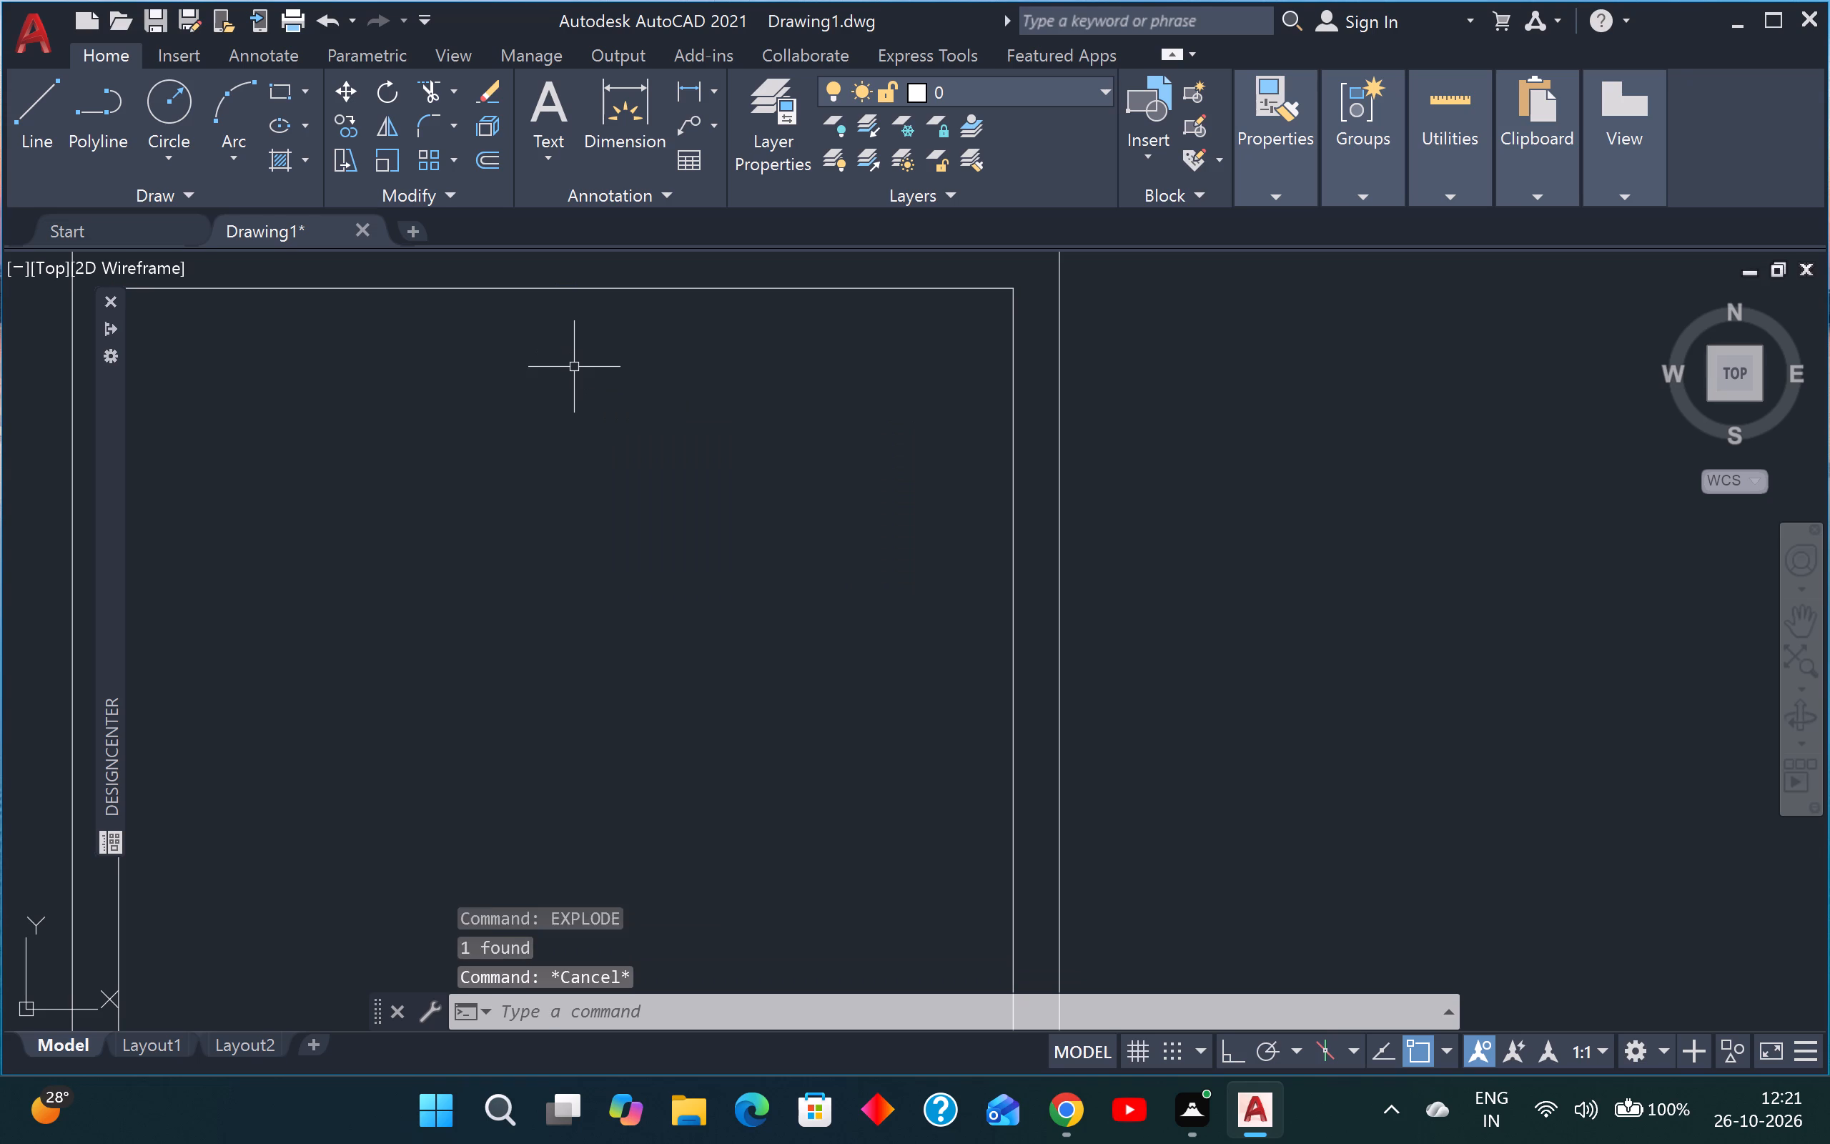
{"action": "key", "text": "Escape"}
Offset the top inner wall line 10' downward to place a horizontal partition line.
{"action": "type", "text": "o"}
{"action": "key", "text": "space"}
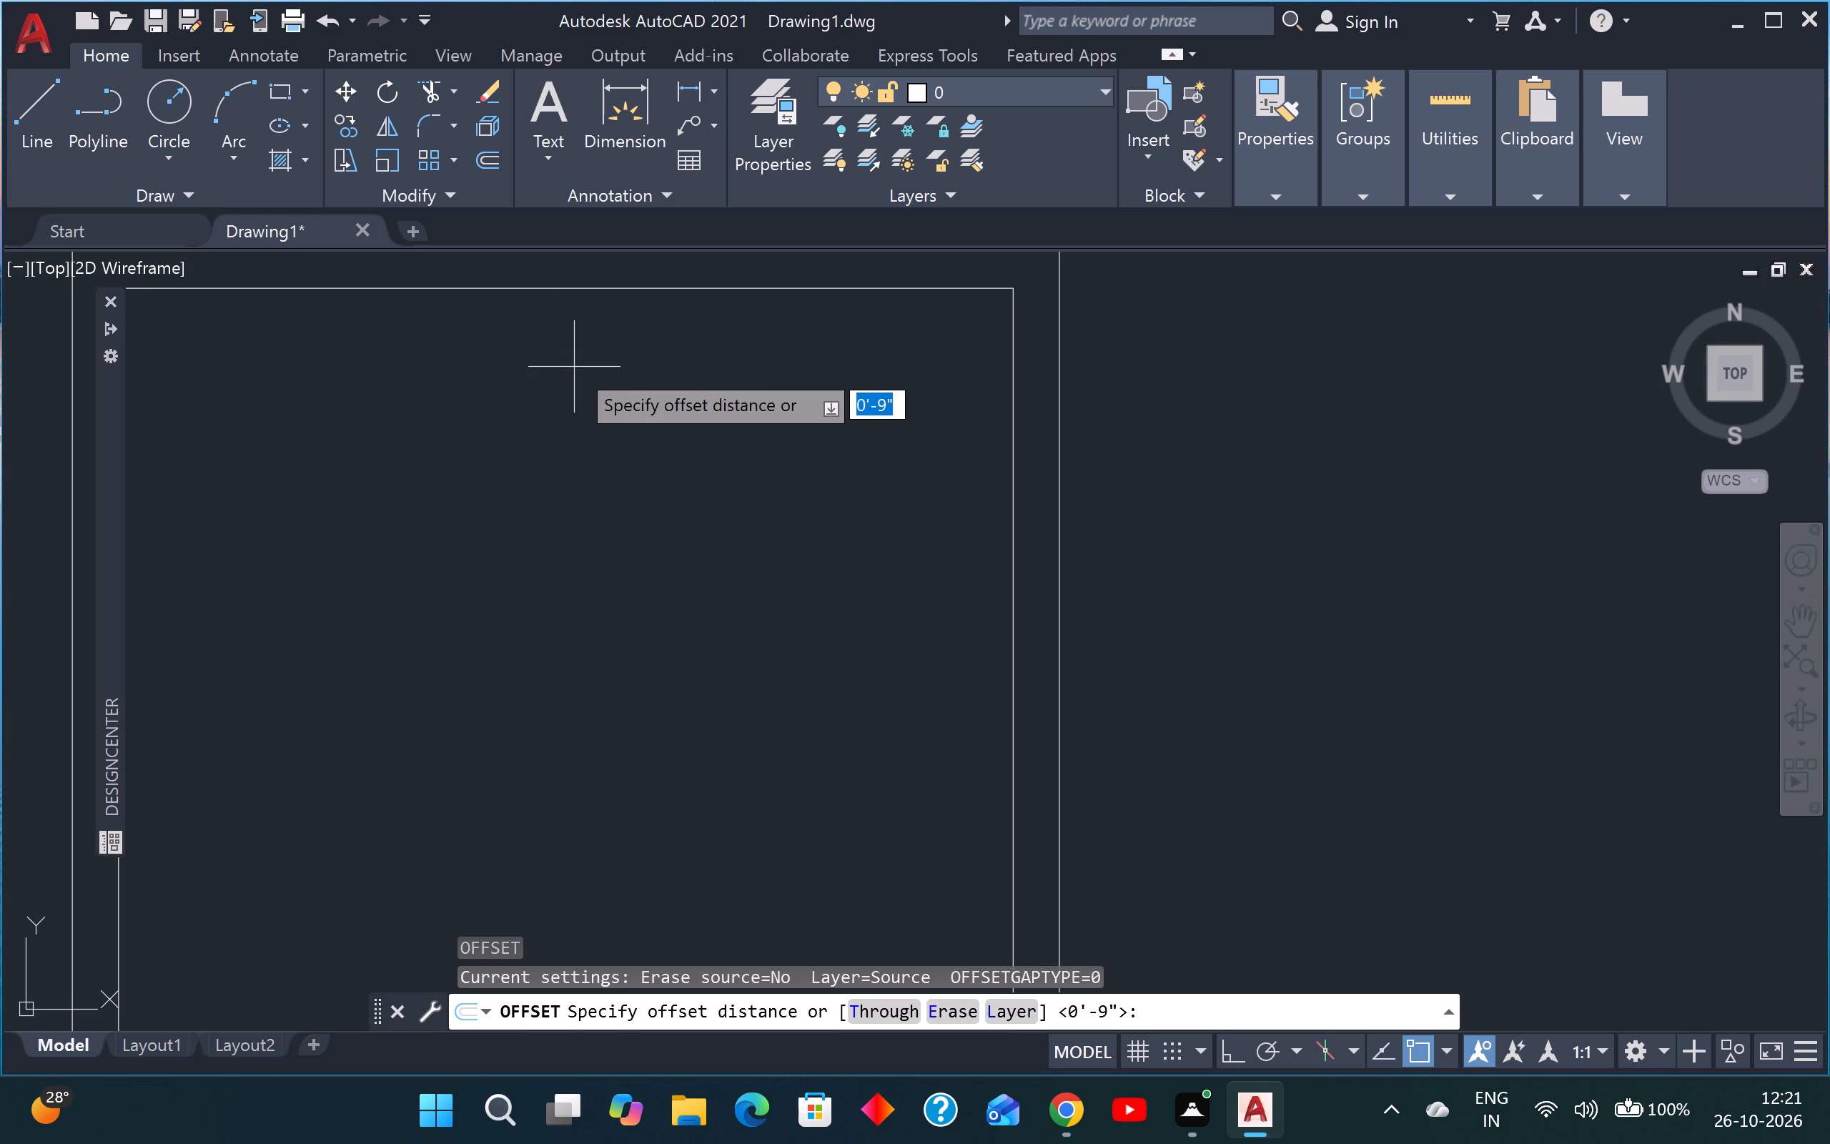
{"action": "type", "text": "10'"}
{"action": "key", "text": "Return"}
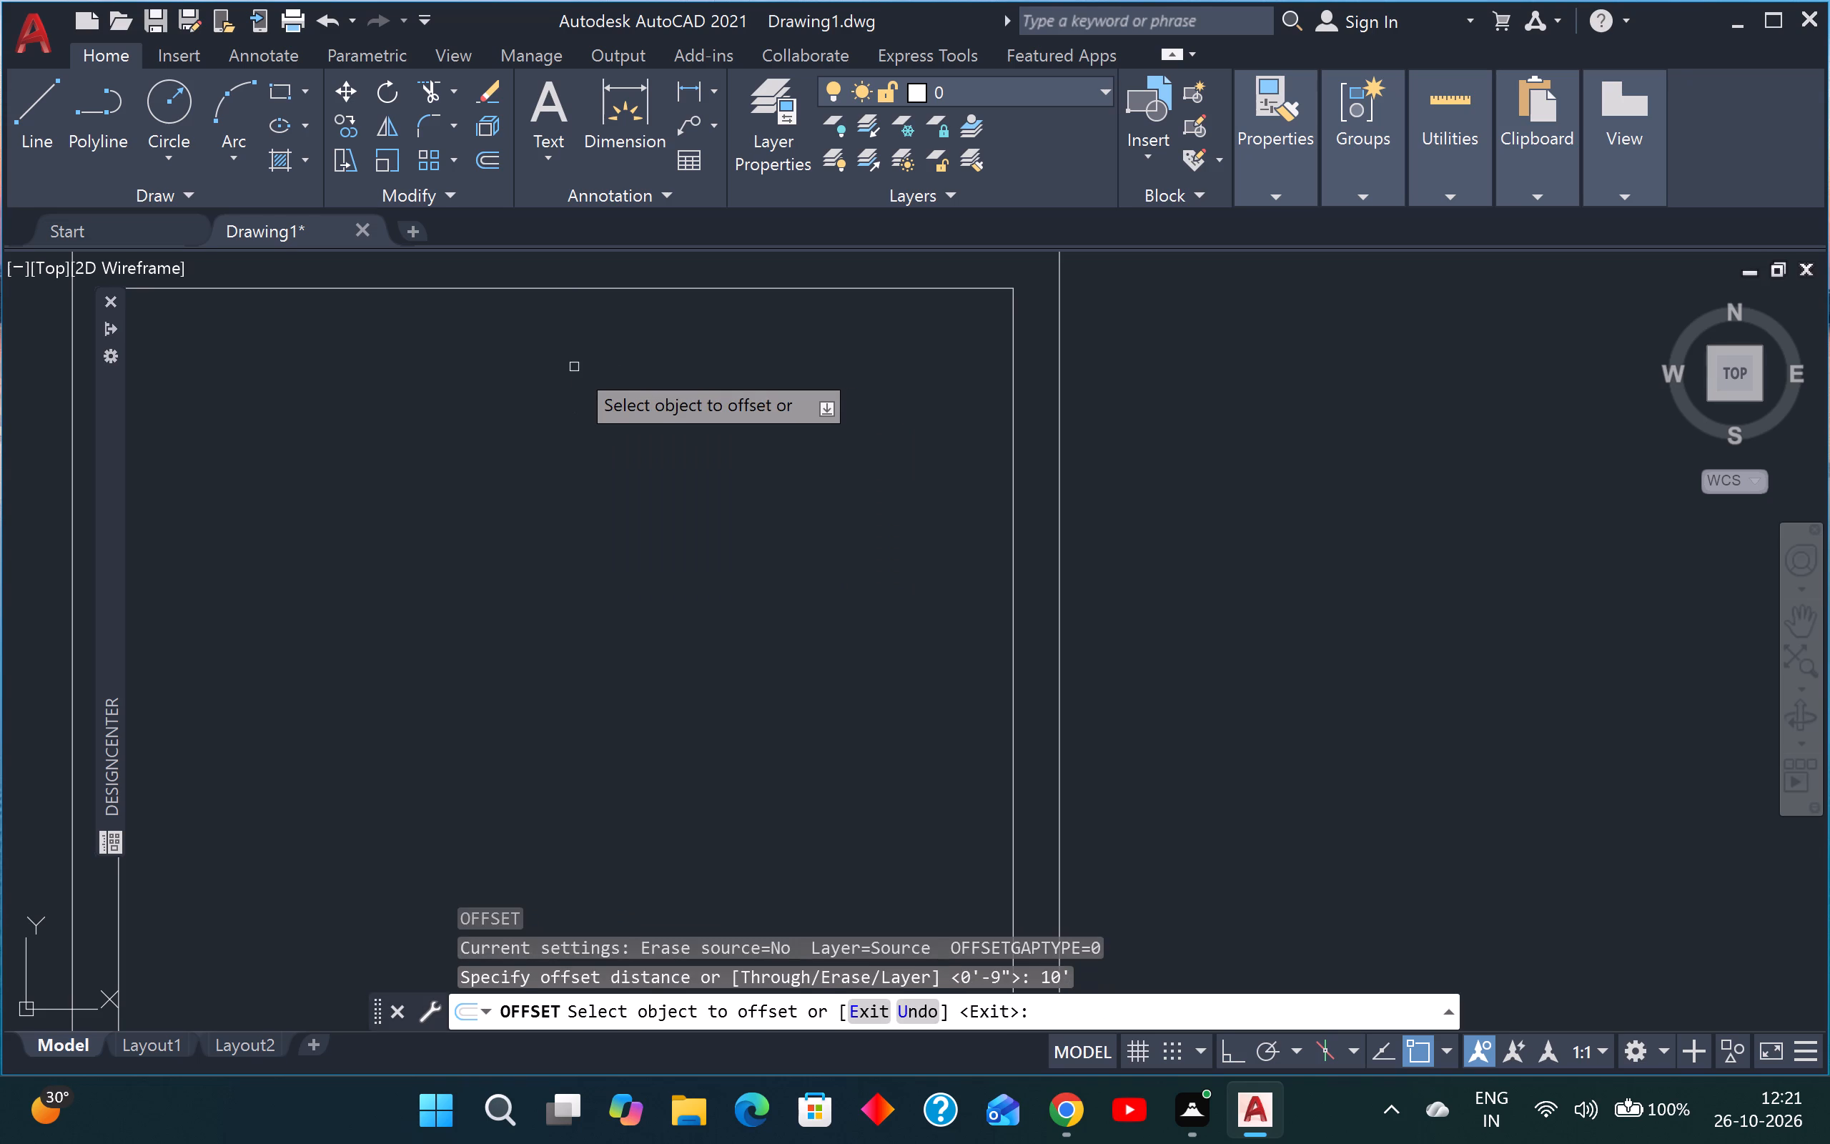
{"action": "left_click", "coordinate": [668, 289]}
{"action": "left_click", "coordinate": [629, 465]}
{"action": "scroll", "coordinate": [628, 469], "scroll_direction": "down", "scroll_amount": 4}
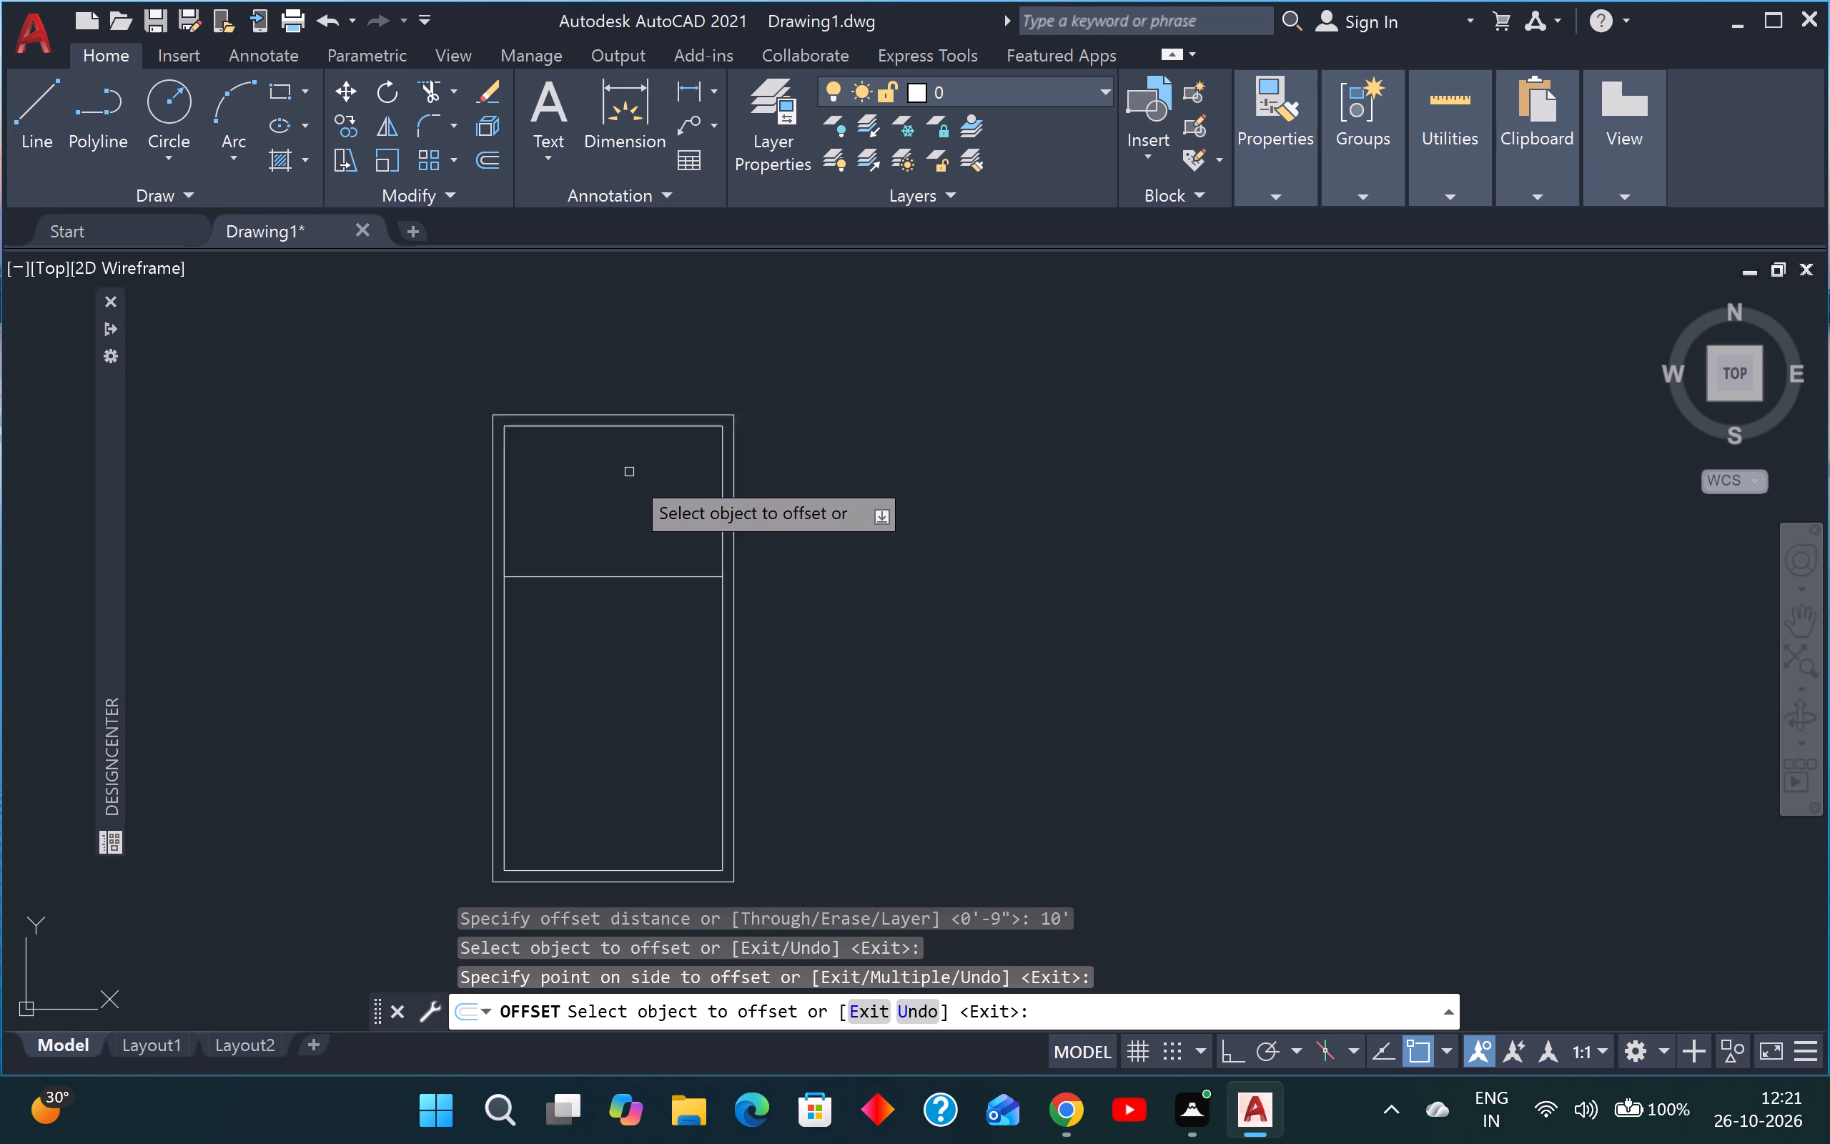
{"action": "middle_click_drag", "start_coordinate": [634, 506], "coordinate": [807, 543]}
{"action": "scroll", "coordinate": [763, 581], "scroll_direction": "up", "scroll_amount": 1}
{"action": "key", "text": "Escape"}
{"action": "key", "text": "Escape"}
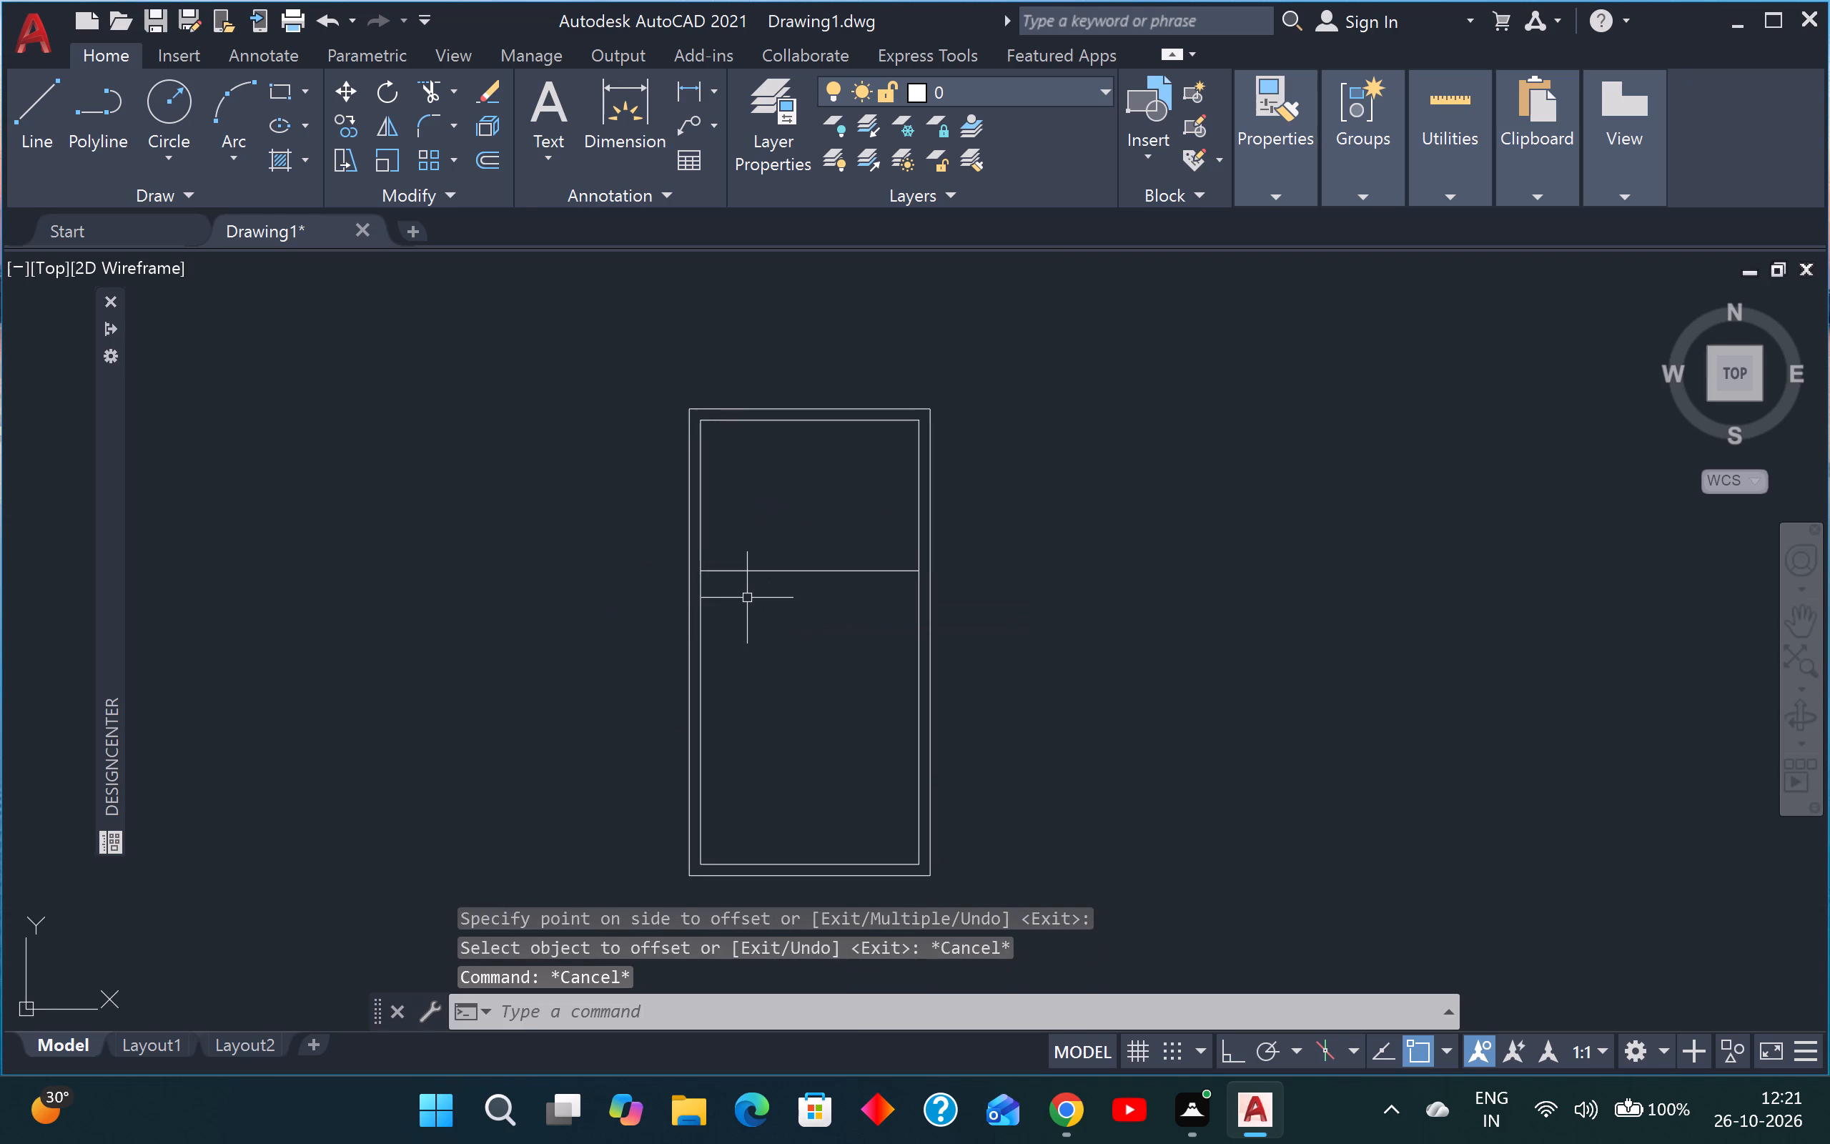
Offset the horizontal partition line 4" downward to give the partition its thickness.
{"action": "type", "text": "o"}
{"action": "key", "text": "space"}
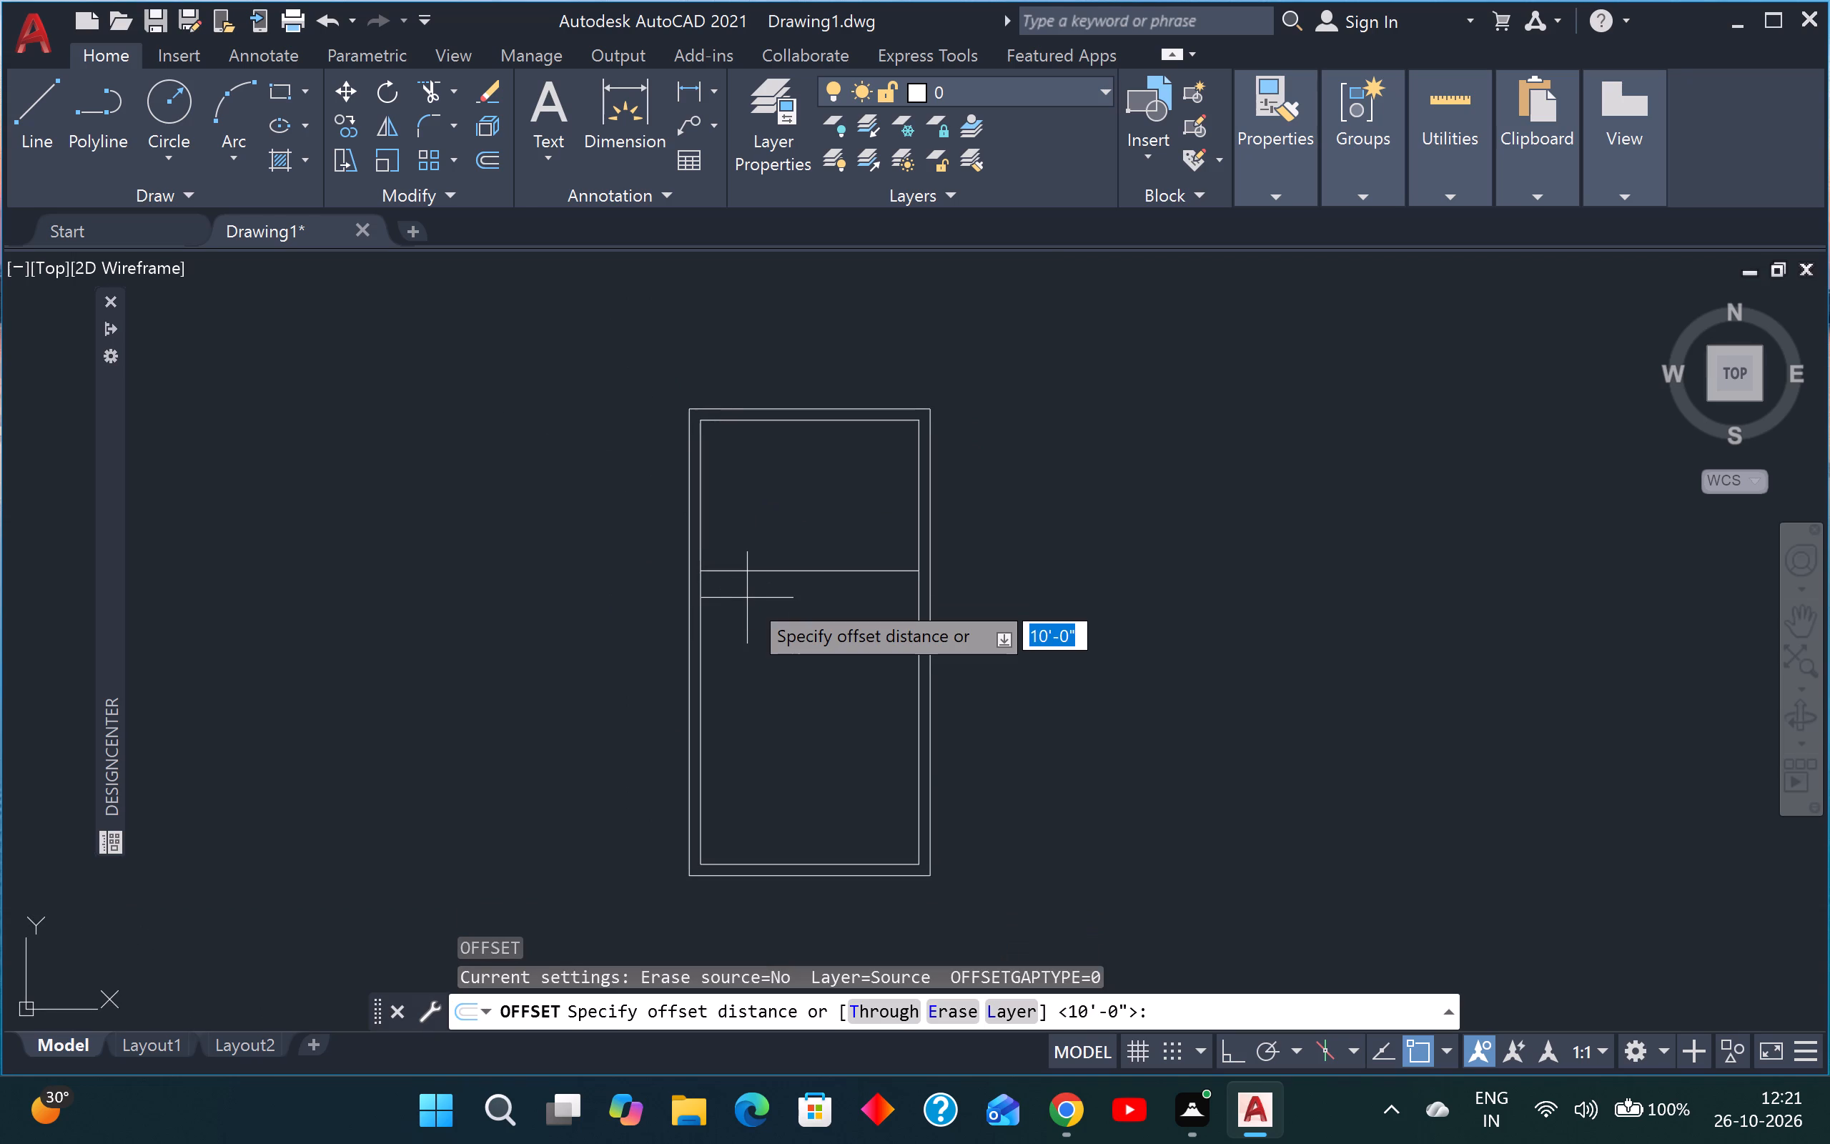
{"action": "key", "text": "4"}
{"action": "key", "text": "shift+quotedbl"}
{"action": "key", "text": "Return"}
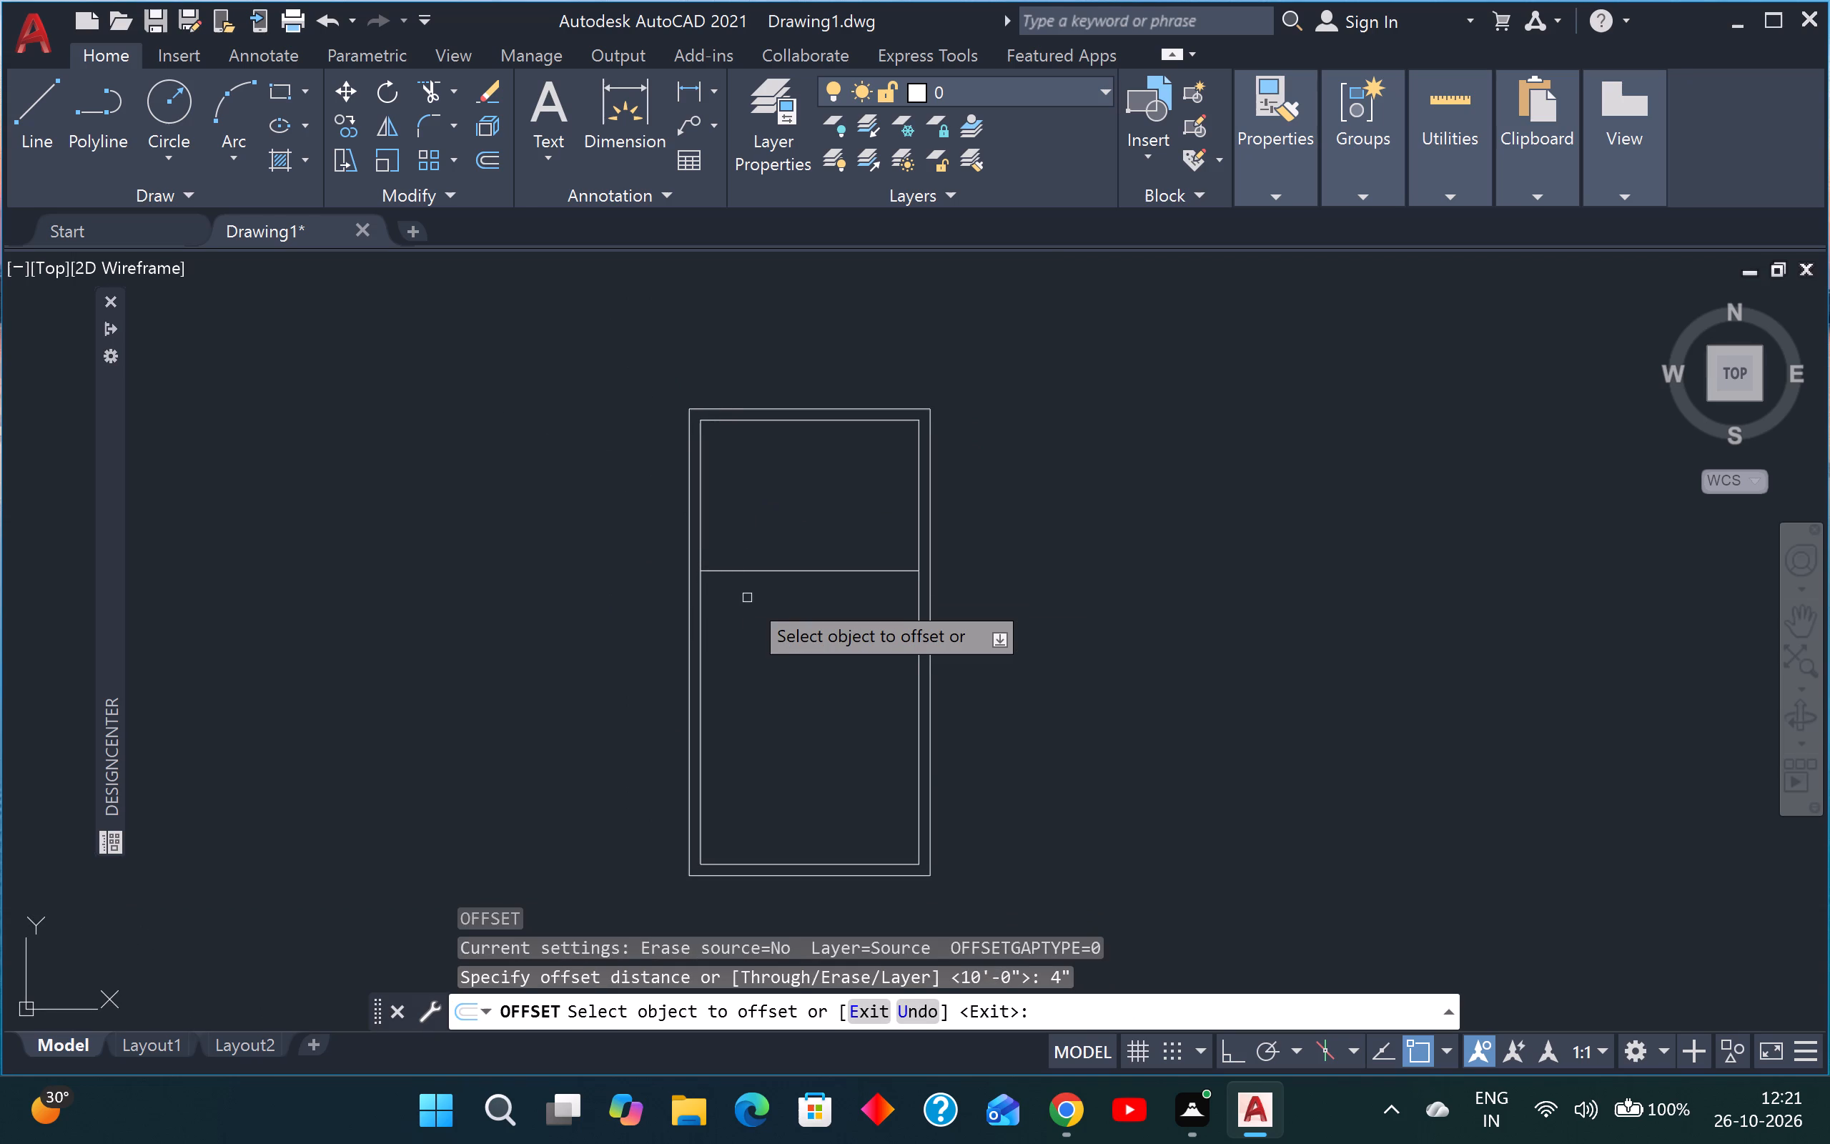
{"action": "left_click", "coordinate": [763, 573]}
{"action": "left_click", "coordinate": [757, 647]}
{"action": "key", "text": "Escape"}
{"action": "key", "text": "Escape"}
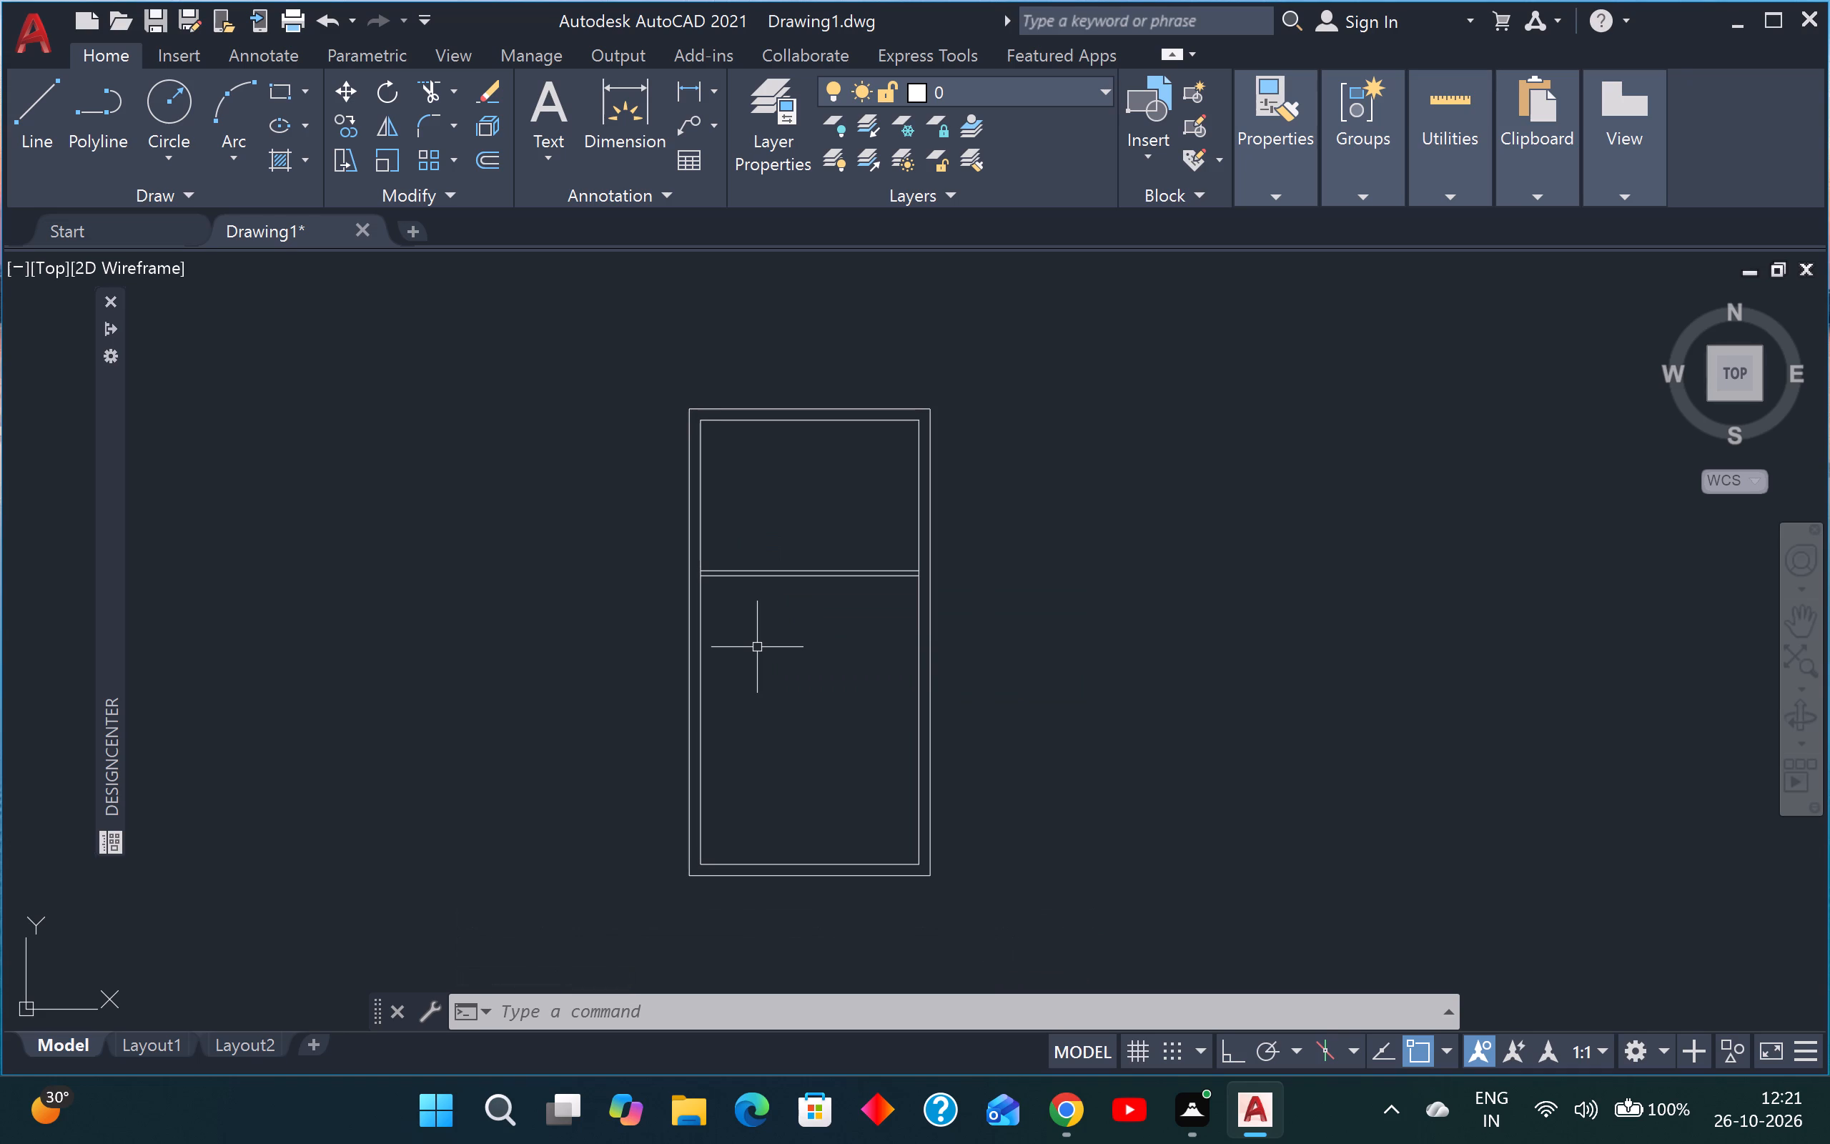
{"action": "key", "text": "Escape"}
{"action": "key", "text": "Escape"}
Offset the right inner wall line 5' to the left to place a vertical partition line.
{"action": "type", "text": "o"}
{"action": "key", "text": "space"}
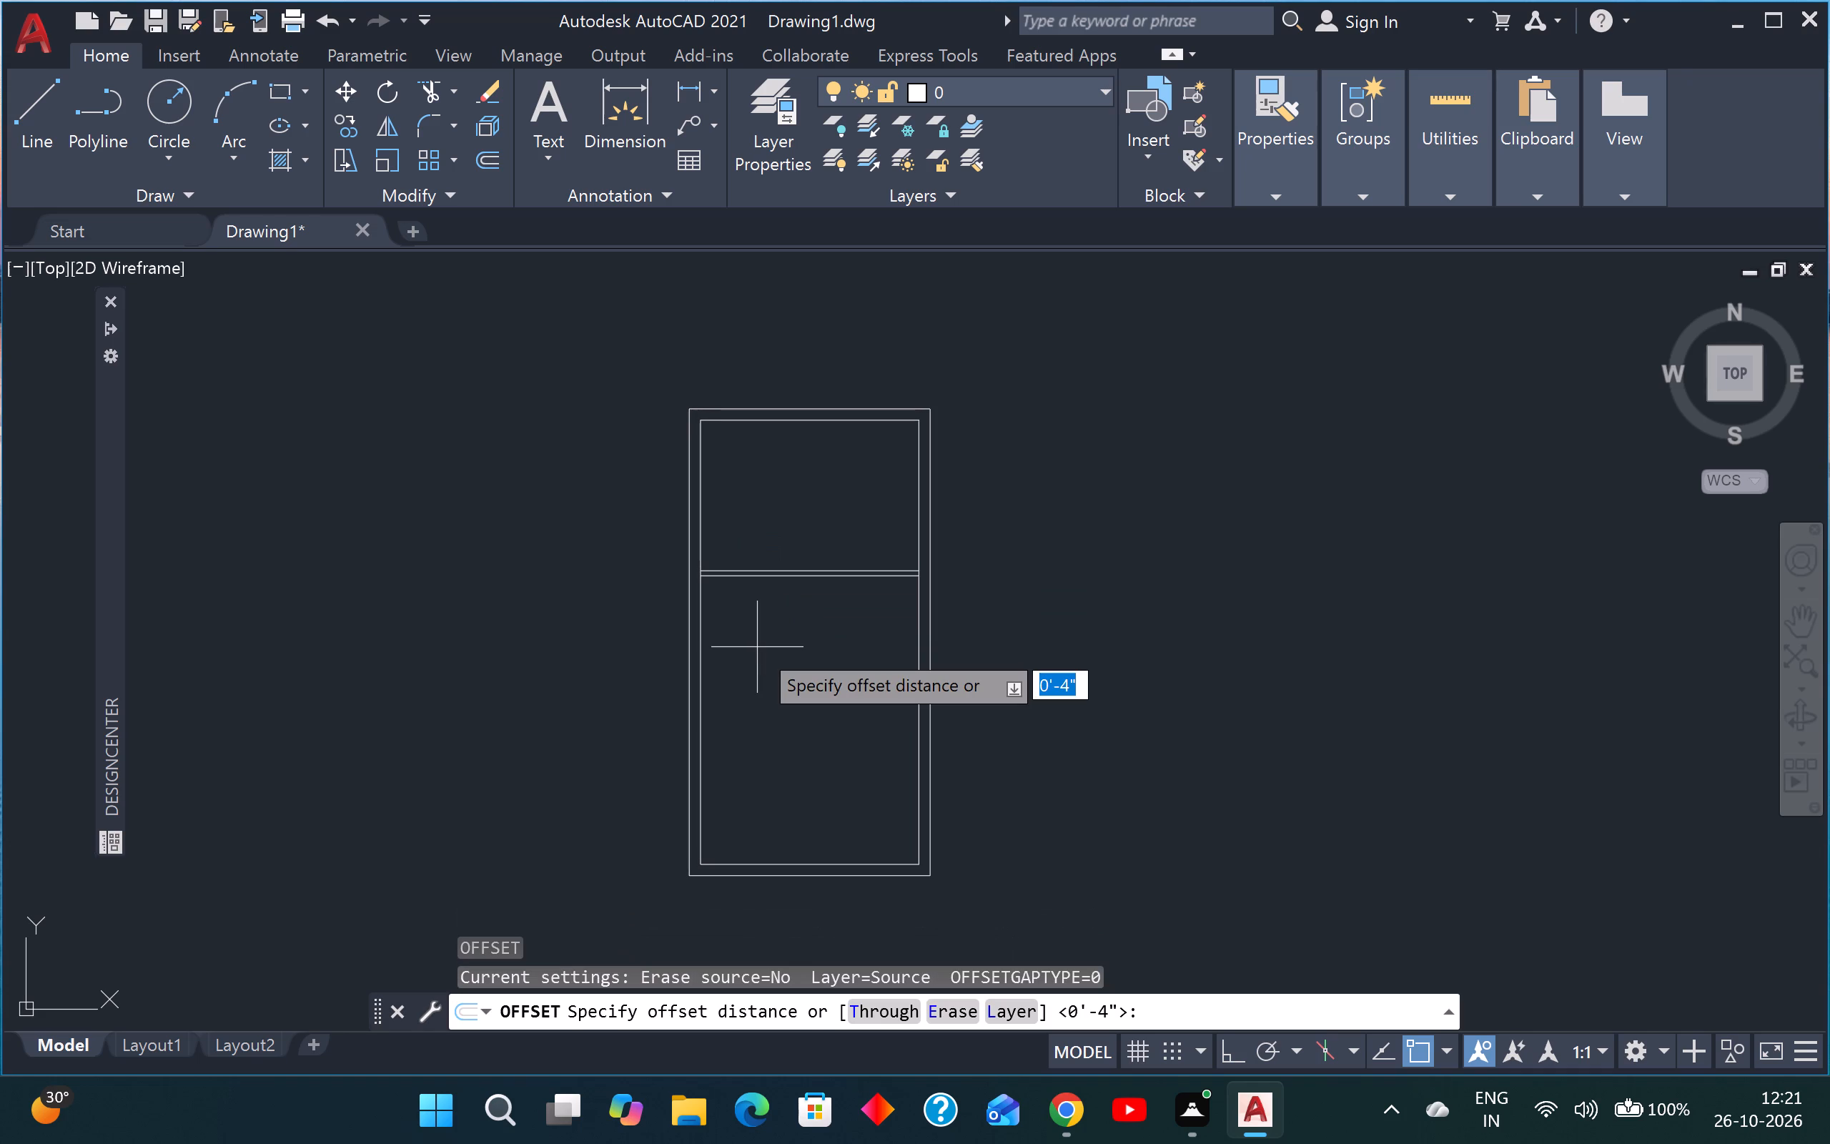
{"action": "type", "text": "5'"}
{"action": "key", "text": "Return"}
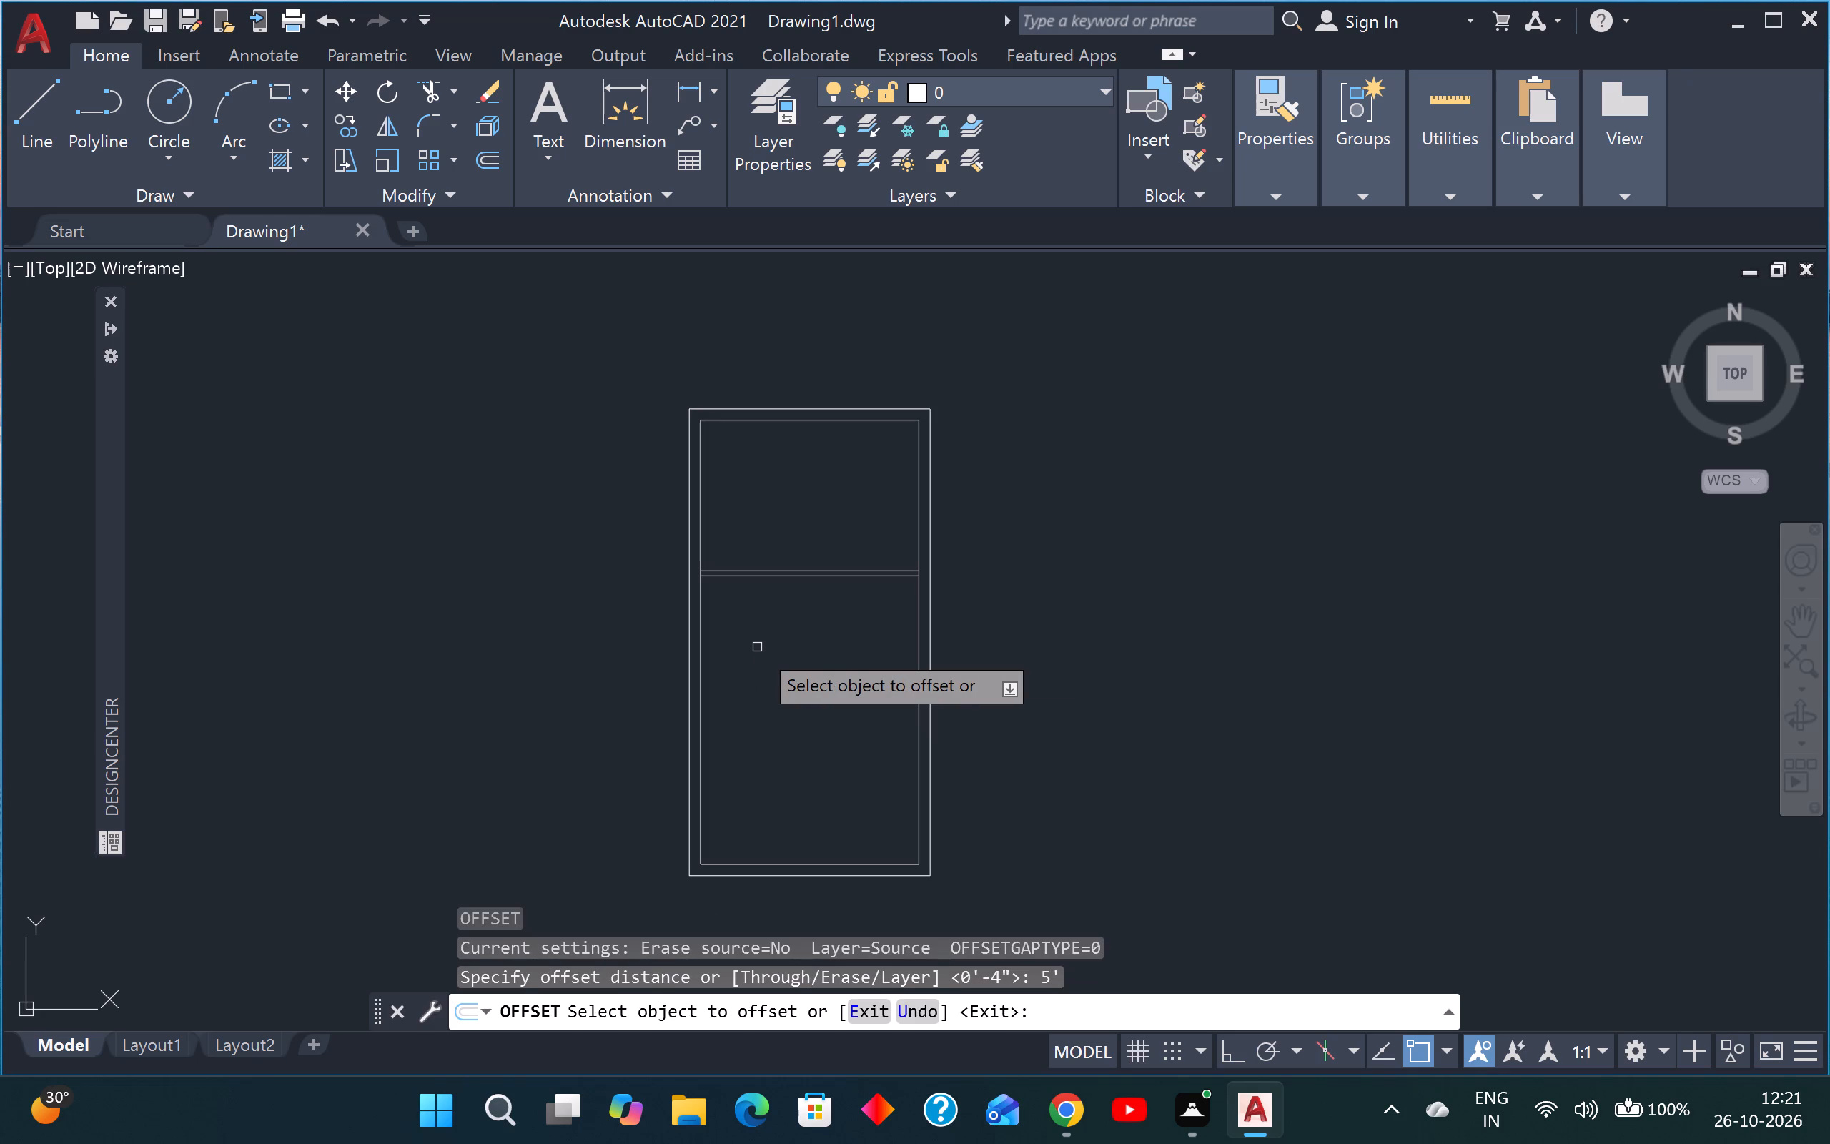
{"action": "left_click", "coordinate": [916, 530]}
{"action": "left_click", "coordinate": [836, 538]}
{"action": "key", "text": "Escape"}
{"action": "key", "text": "Escape"}
Offset the vertical partition line 4" to the left to give the partition its thickness.
{"action": "type", "text": "o"}
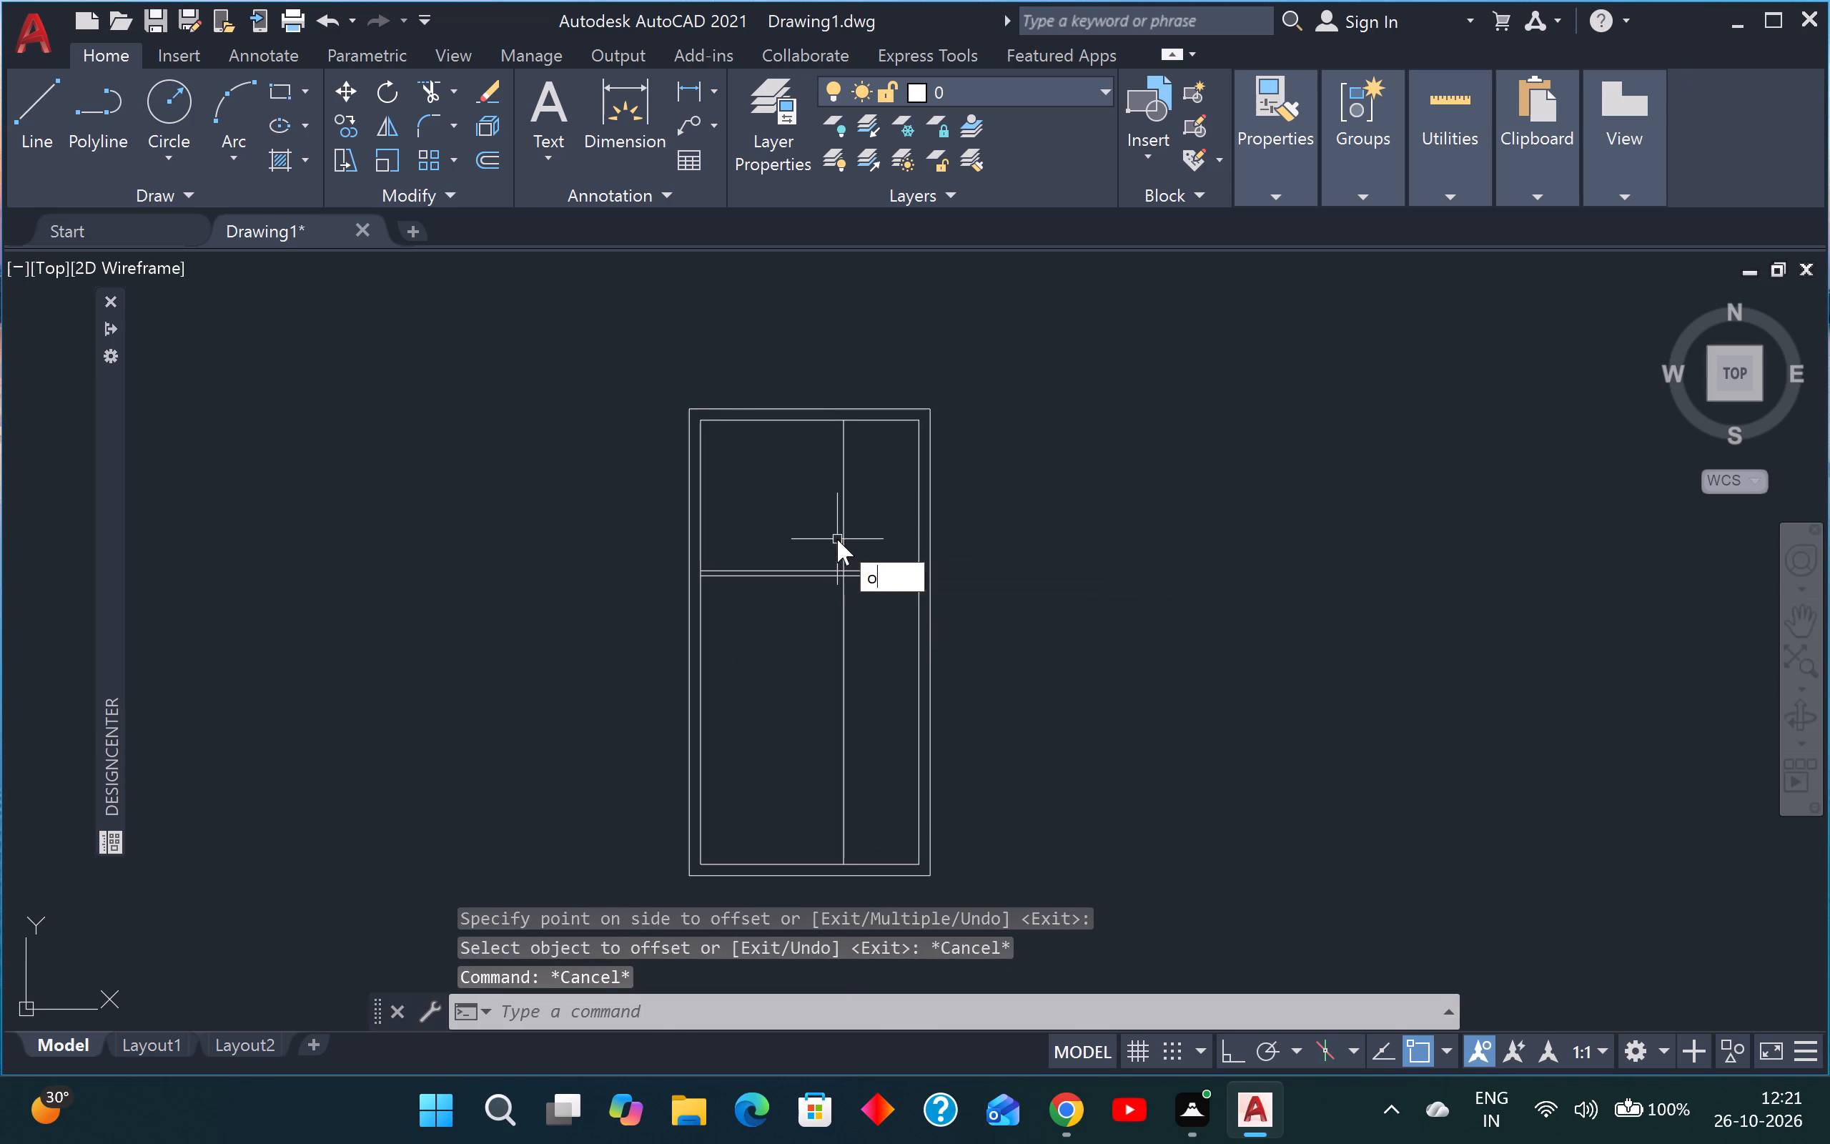
{"action": "key", "text": "space"}
{"action": "type", "text": "4\""}
{"action": "key", "text": "Return"}
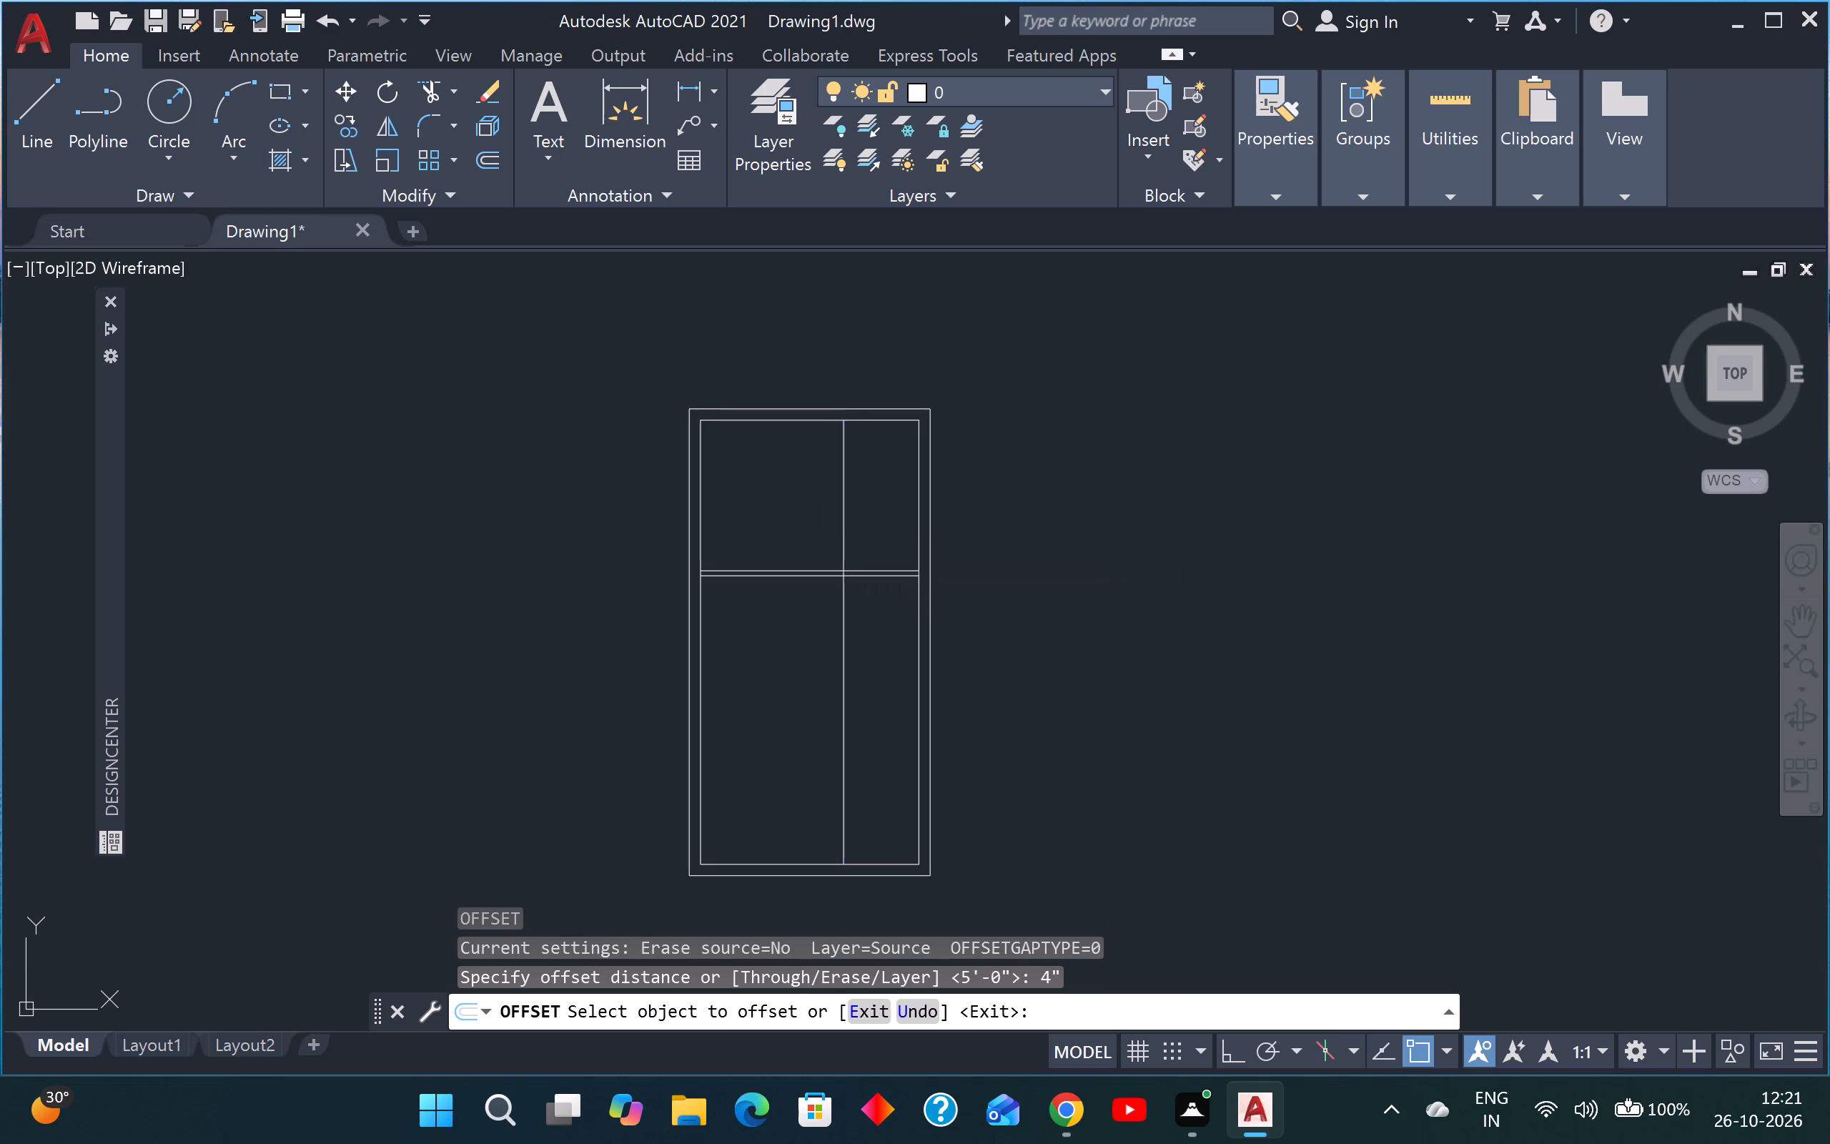
{"action": "left_click", "coordinate": [844, 536]}
{"action": "left_click", "coordinate": [717, 539]}
{"action": "key", "text": "Escape"}
{"action": "key", "text": "Escape"}
Trim the horizontal and vertical partition line segments inside the square where the two partitions cross.
{"action": "type", "text": "tr"}
{"action": "key", "text": "space"}
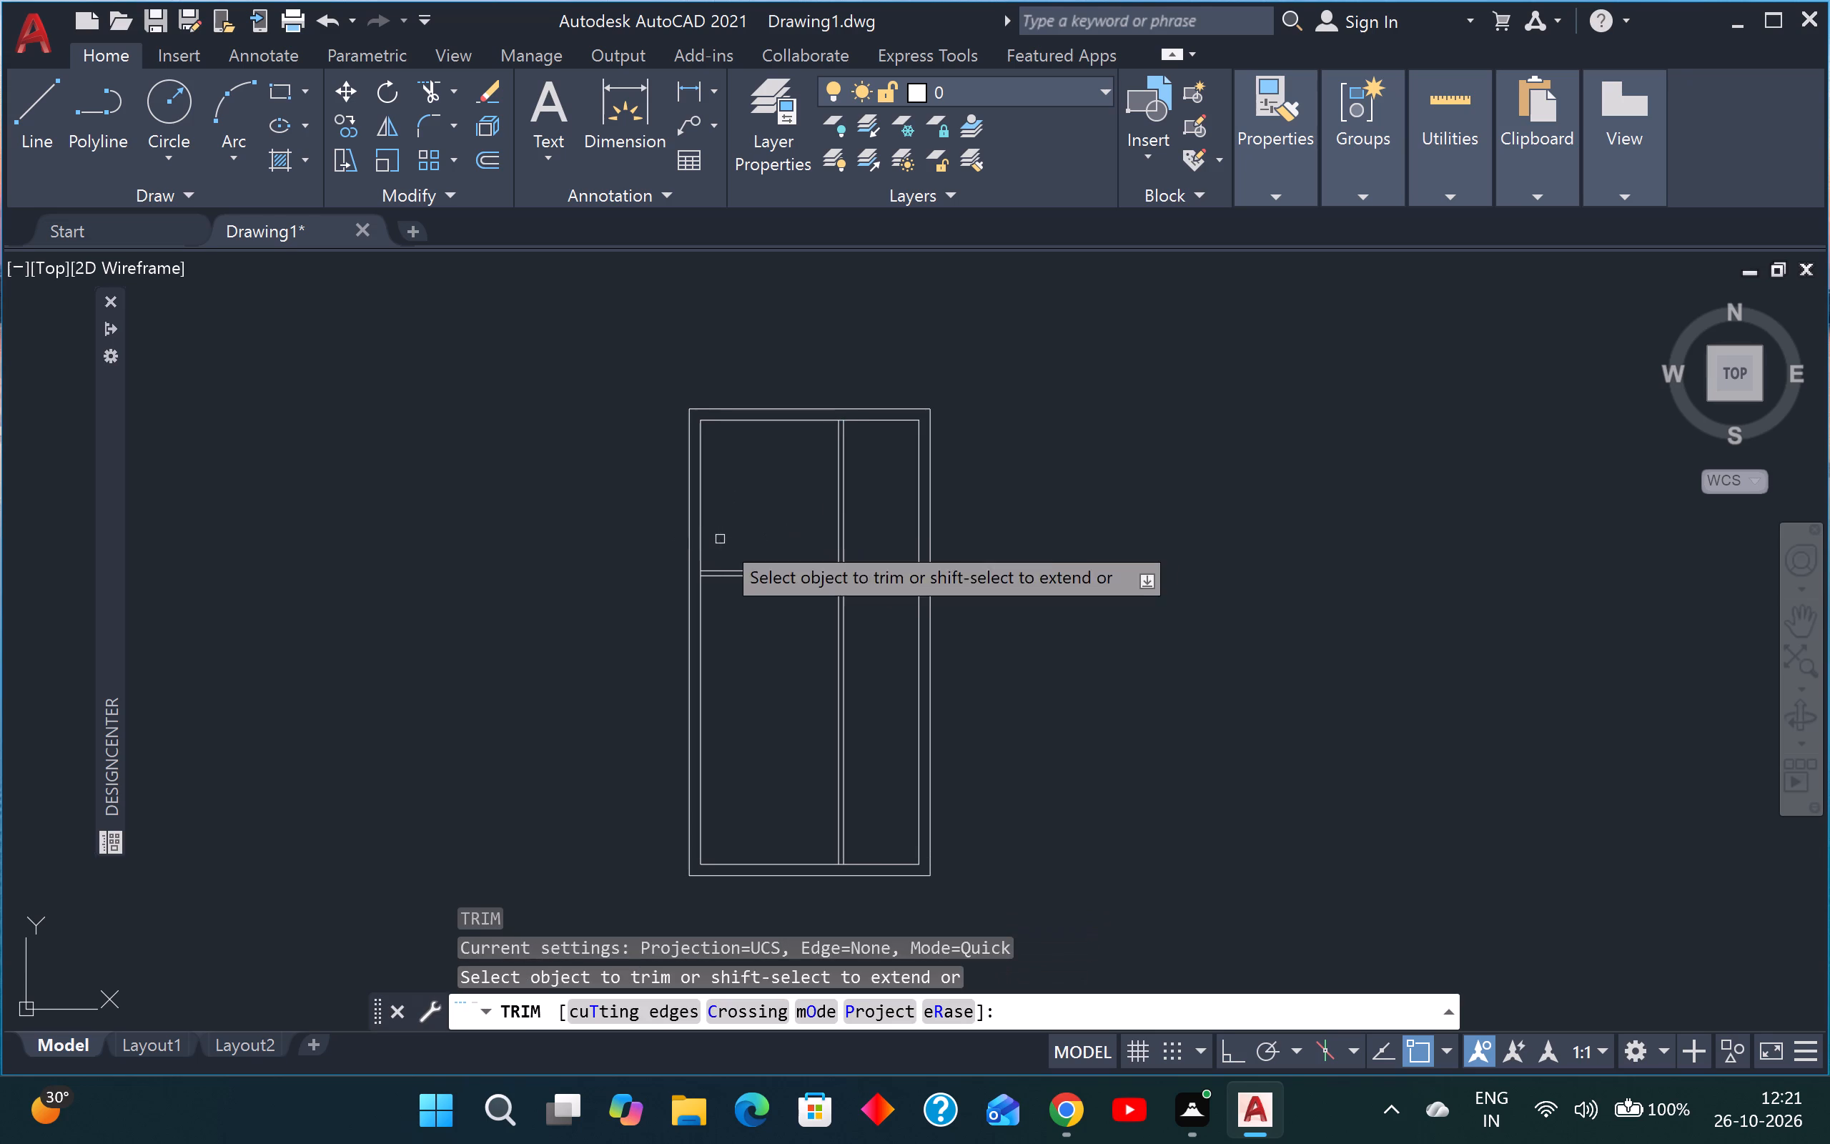
{"action": "scroll", "coordinate": [826, 554], "scroll_direction": "up", "scroll_amount": 4}
{"action": "scroll", "coordinate": [916, 674], "scroll_direction": "up", "scroll_amount": 2}
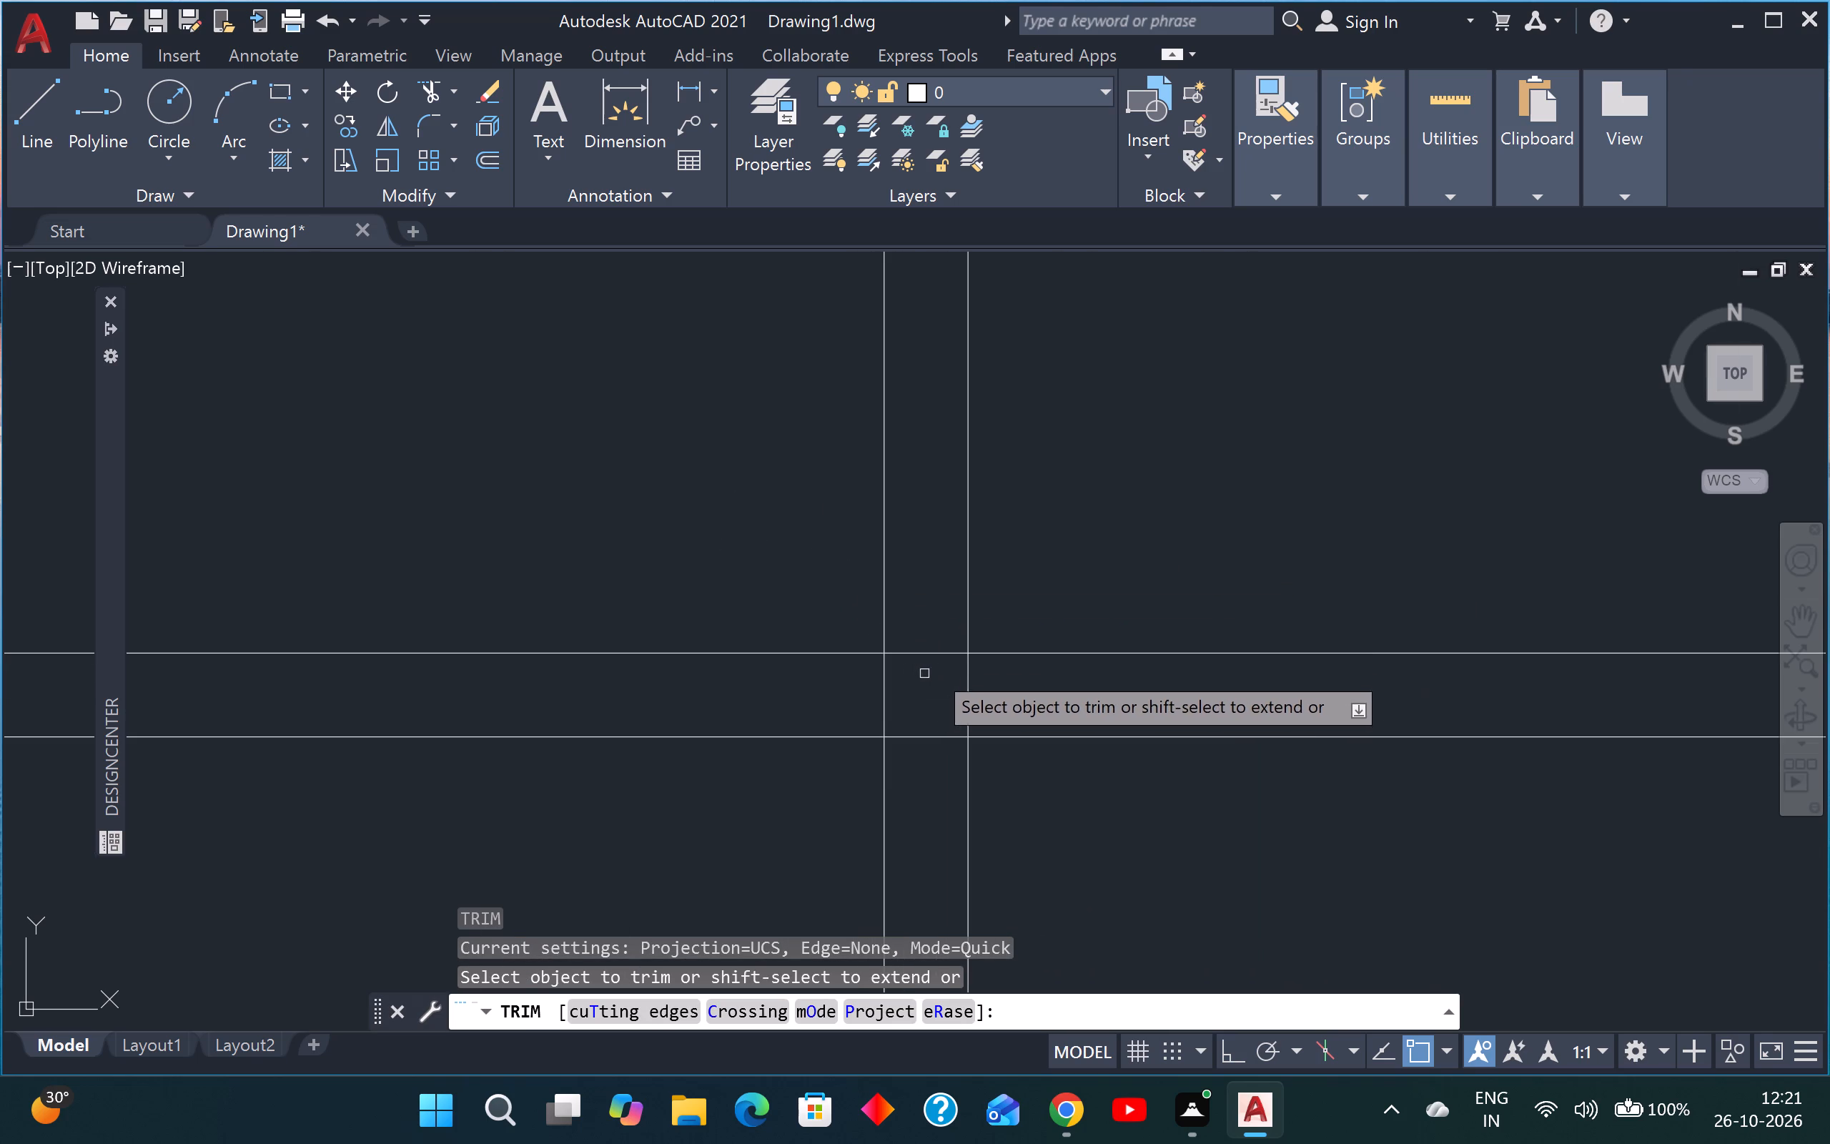
{"action": "left_click", "coordinate": [939, 593]}
{"action": "left_click", "coordinate": [929, 789]}
{"action": "left_click_drag", "start_coordinate": [839, 706], "coordinate": [863, 704]}
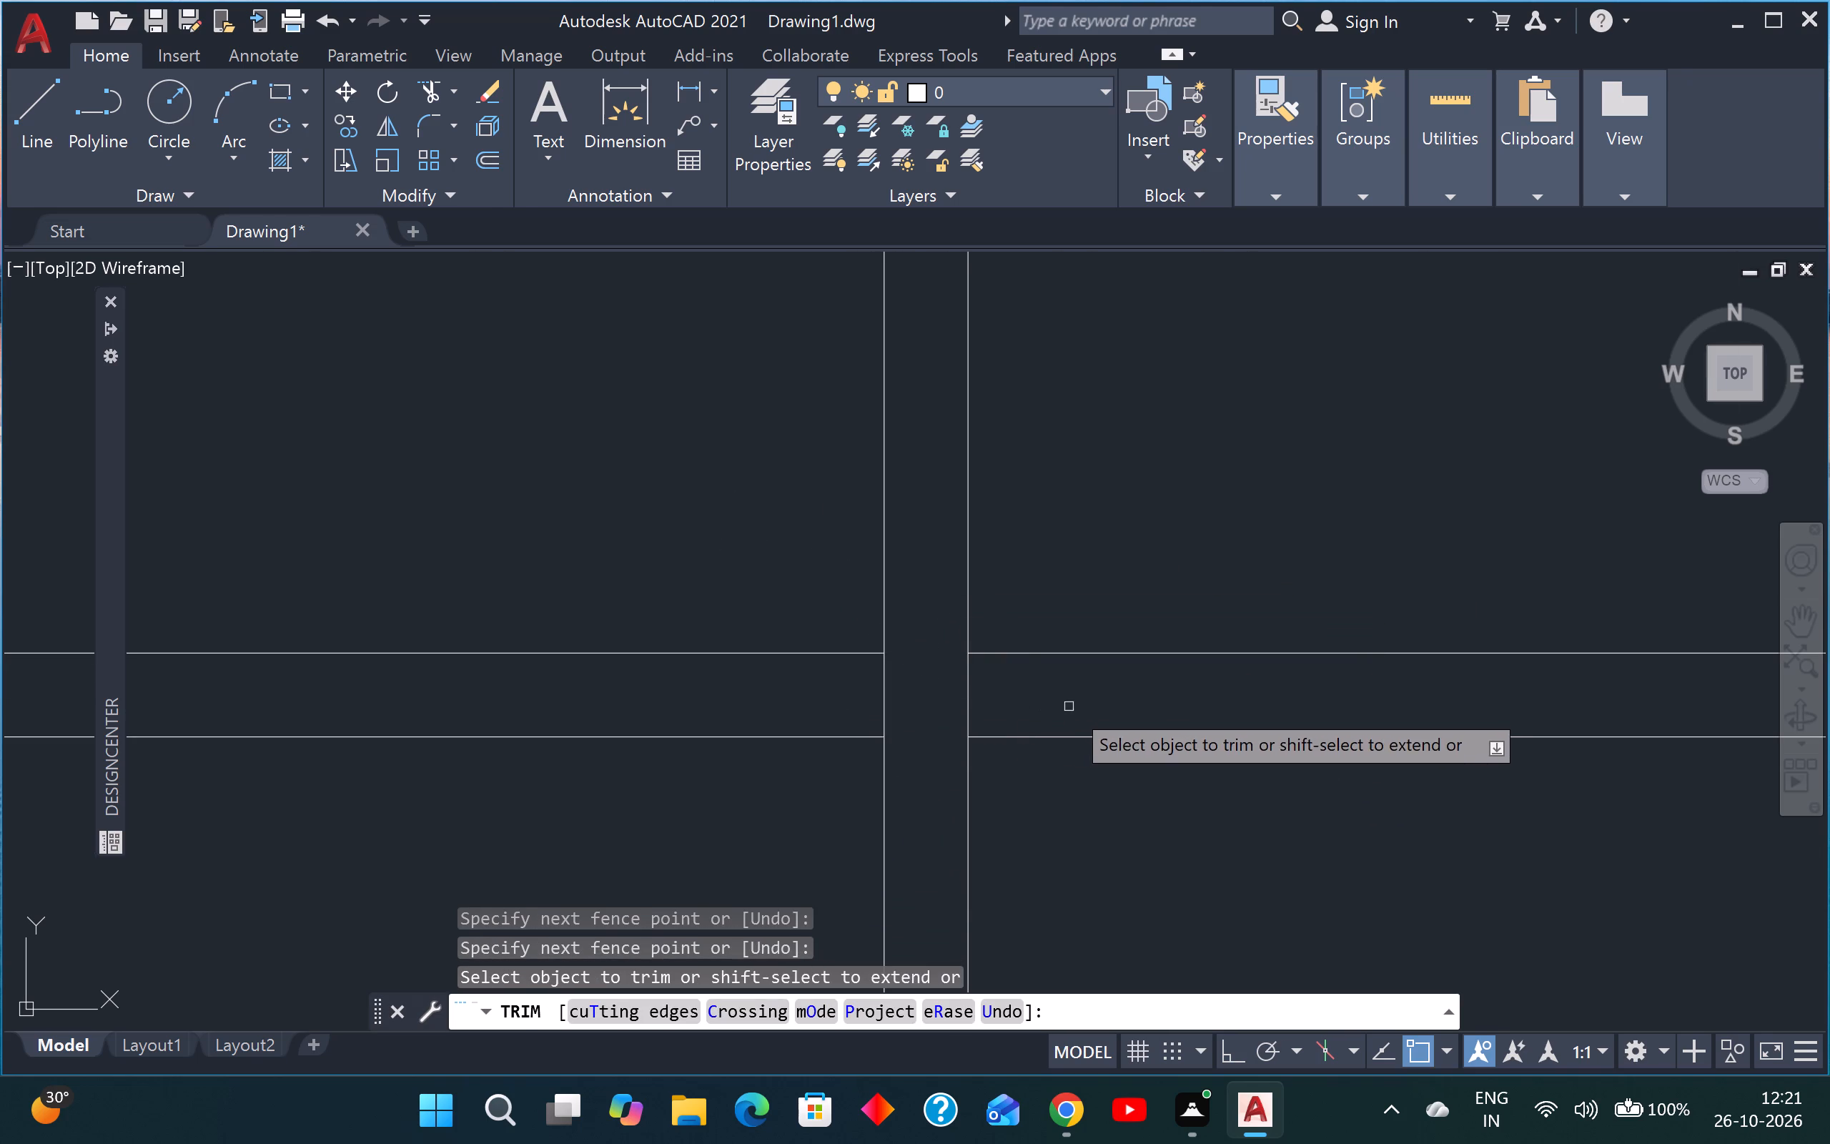
{"action": "left_click_drag", "start_coordinate": [1069, 702], "coordinate": [1058, 701]}
{"action": "left_click", "coordinate": [767, 679]}
Trim the right and left inner wall lines between the horizontal partition's two lines to open both wall junctions.
{"action": "scroll", "coordinate": [1045, 697], "scroll_direction": "down", "scroll_amount": 5}
{"action": "scroll", "coordinate": [1205, 710], "scroll_direction": "up", "scroll_amount": 3}
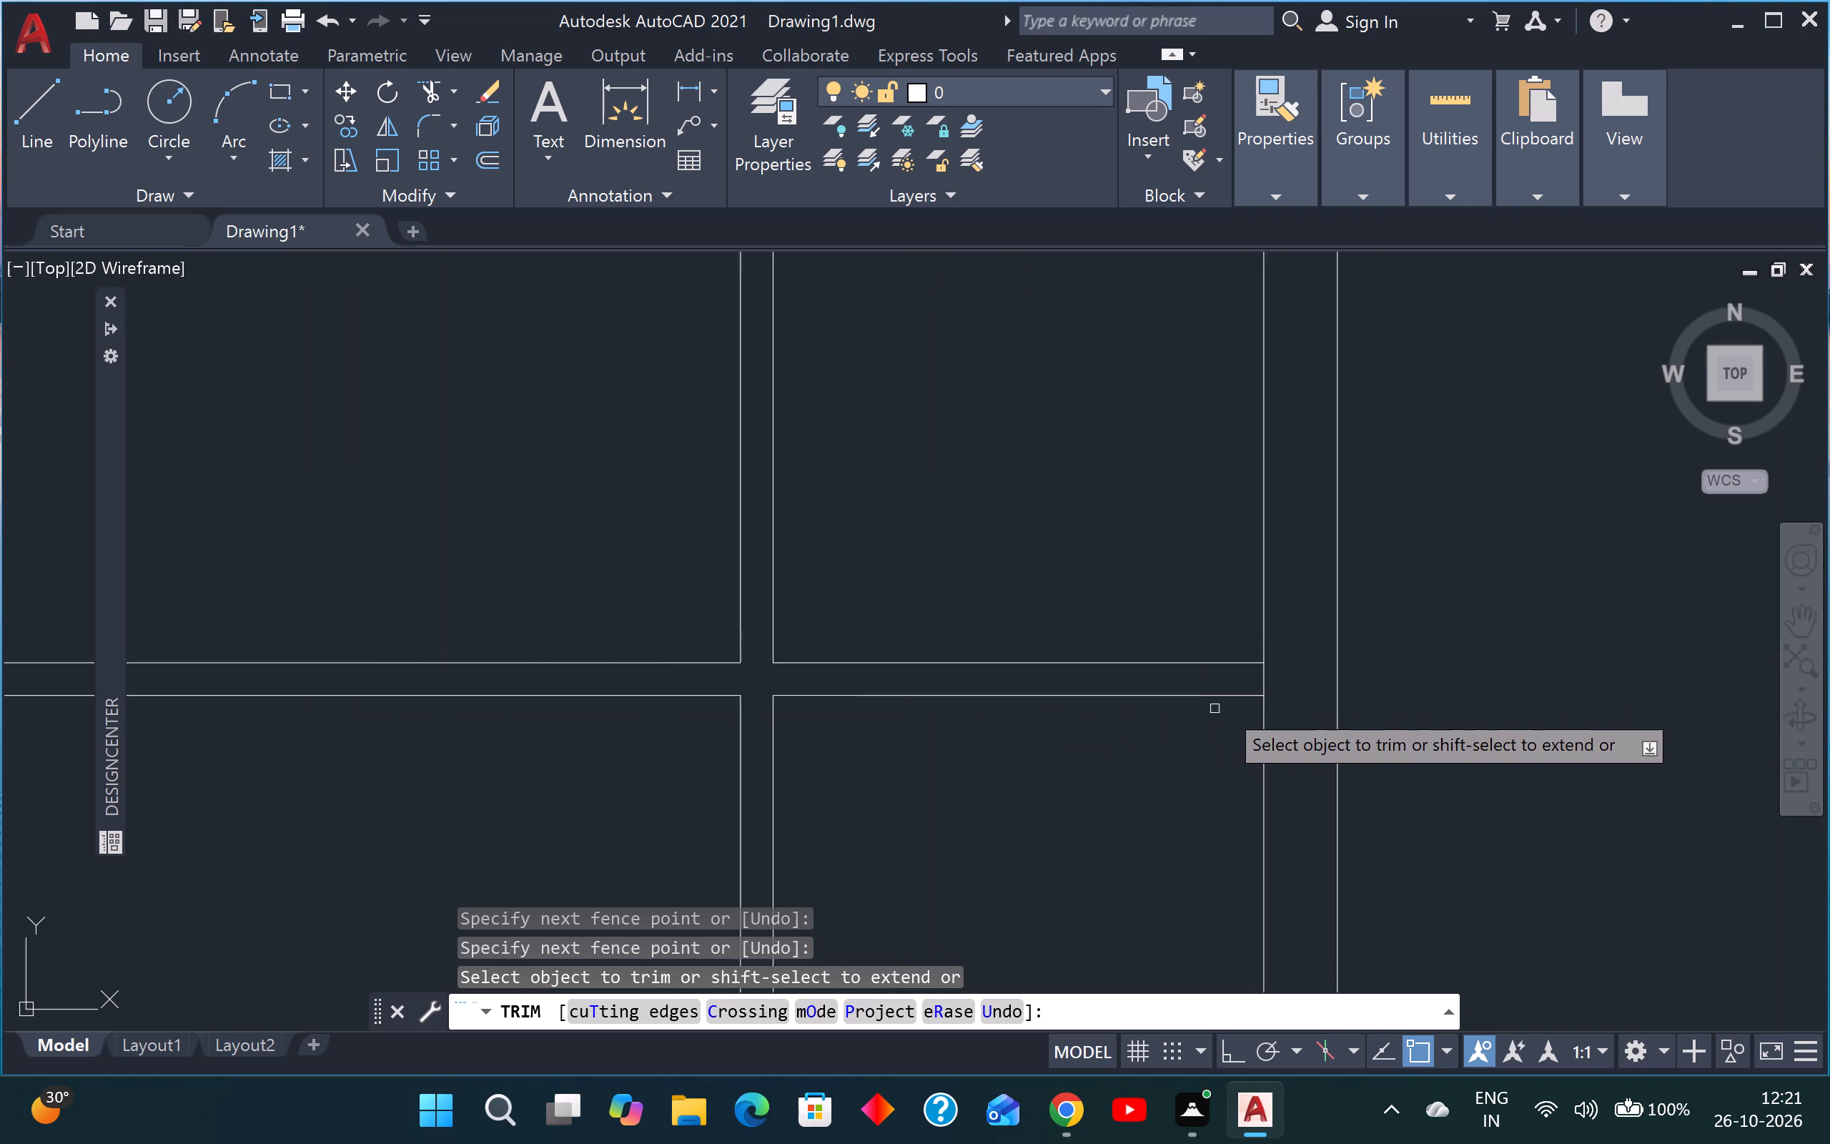
{"action": "scroll", "coordinate": [1317, 656], "scroll_direction": "up", "scroll_amount": 2}
{"action": "left_click_drag", "start_coordinate": [1313, 656], "coordinate": [1302, 656]}
{"action": "left_click", "coordinate": [1127, 659]}
{"action": "scroll", "coordinate": [1123, 659], "scroll_direction": "down", "scroll_amount": 4}
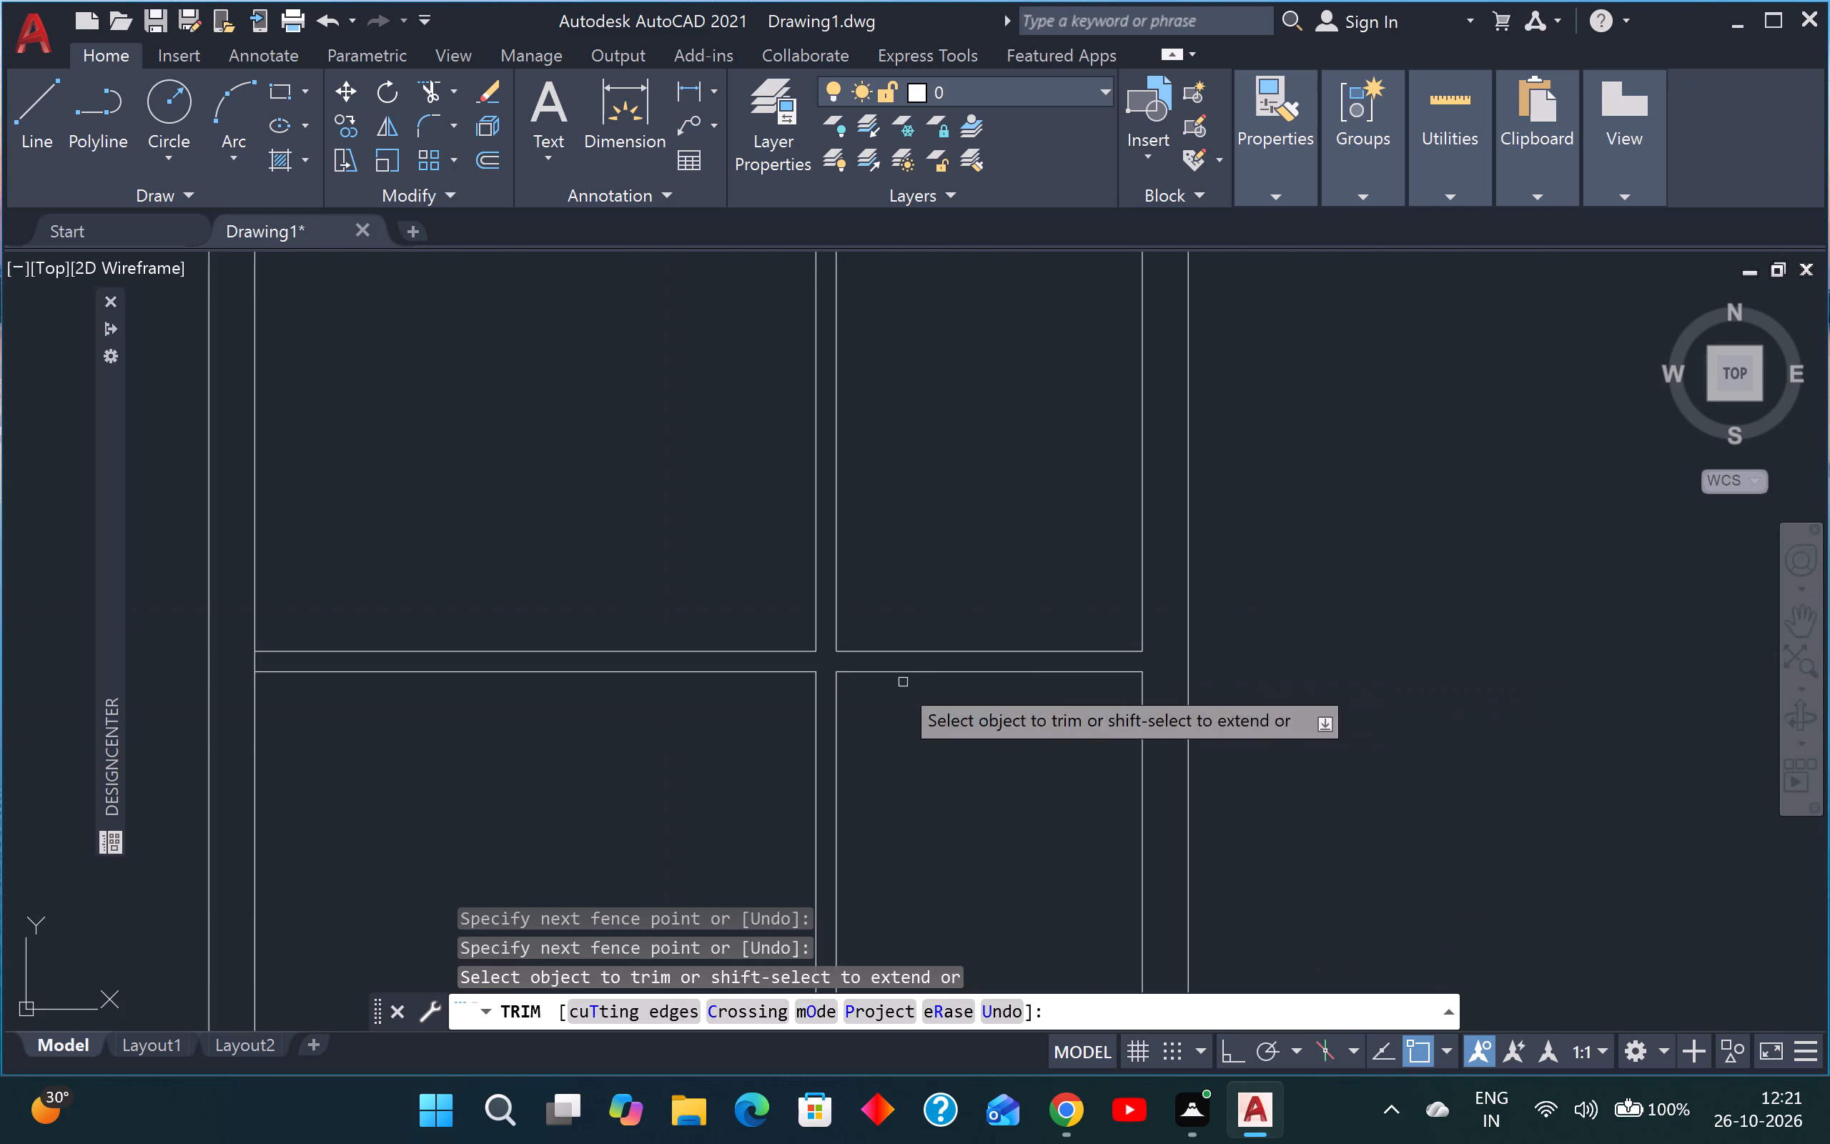
{"action": "scroll", "coordinate": [851, 683], "scroll_direction": "down", "scroll_amount": 2}
{"action": "scroll", "coordinate": [617, 669], "scroll_direction": "up", "scroll_amount": 3}
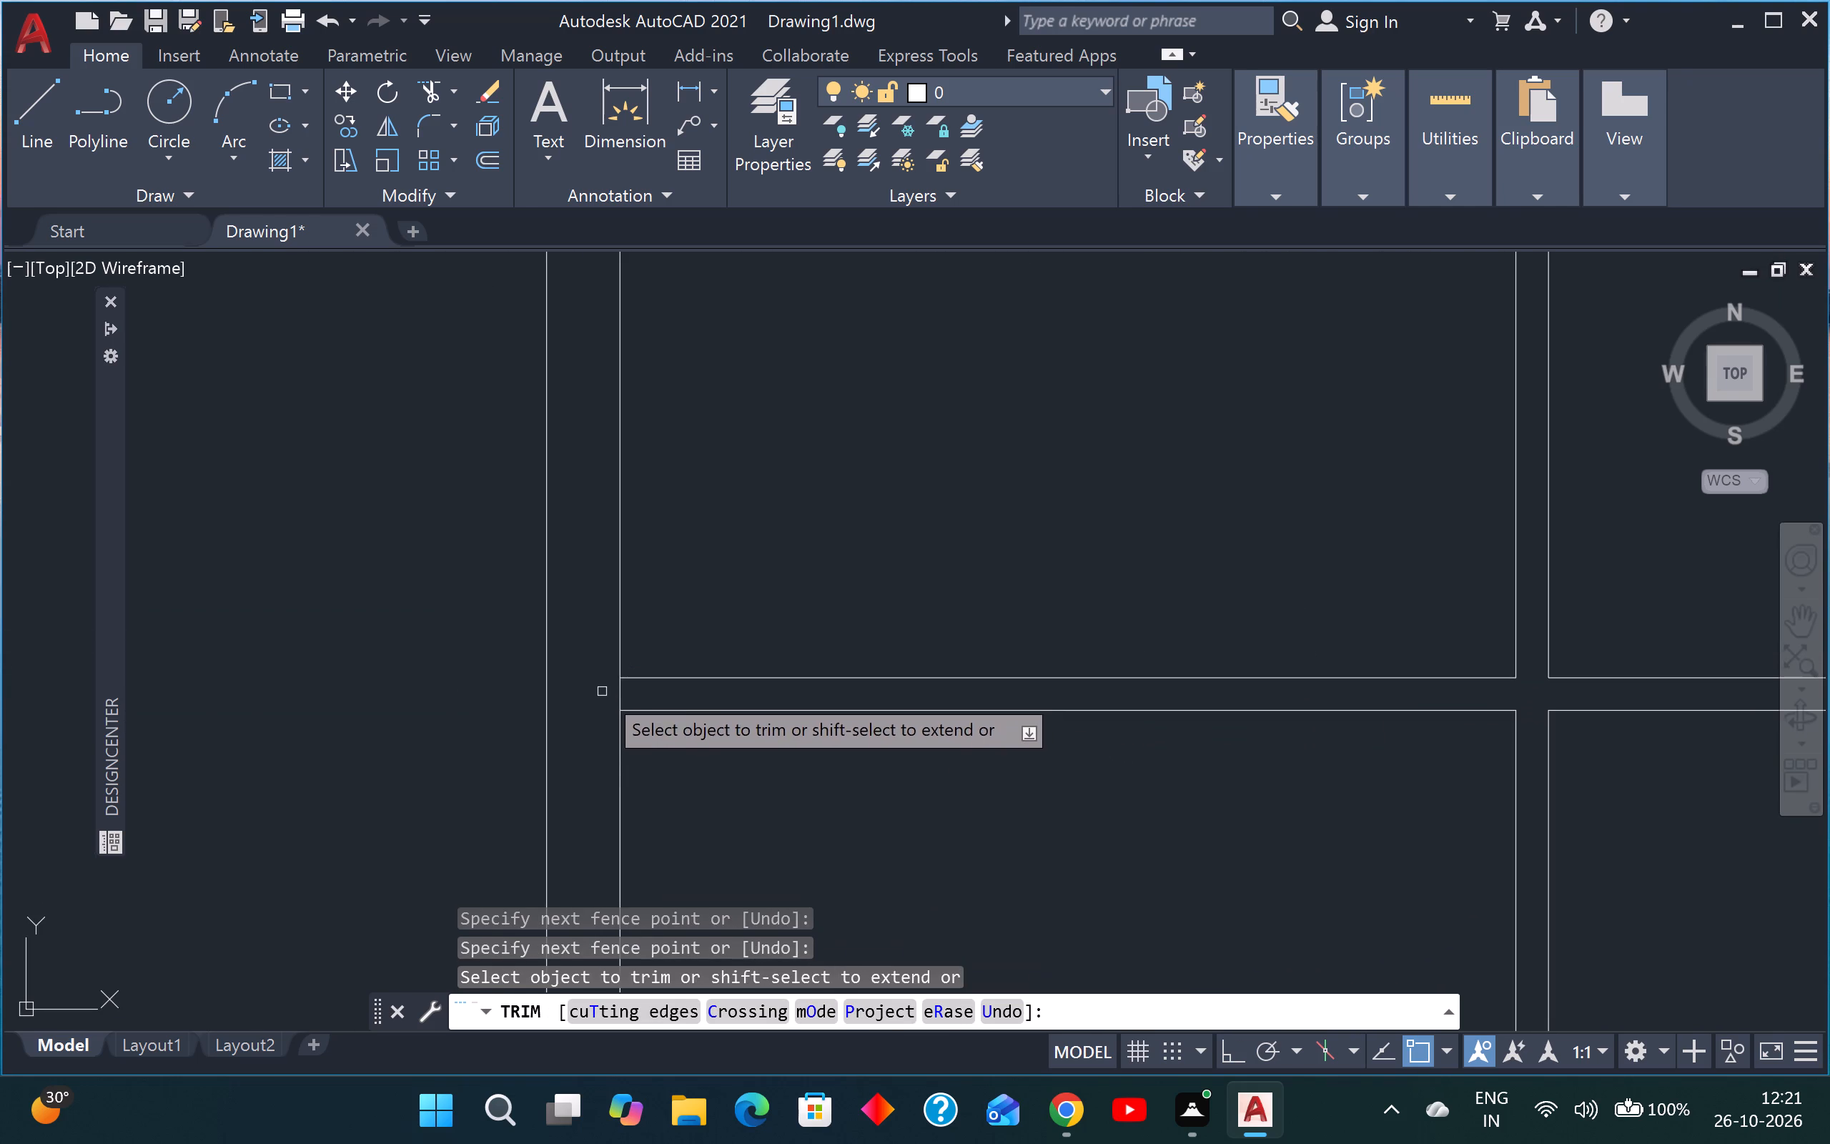
{"action": "left_click", "coordinate": [602, 691]}
{"action": "left_click", "coordinate": [676, 690]}
Extend the horizontal partition's lower line across the gap where the vertical partition meets it.
{"action": "scroll", "coordinate": [861, 781], "scroll_direction": "down", "scroll_amount": 2}
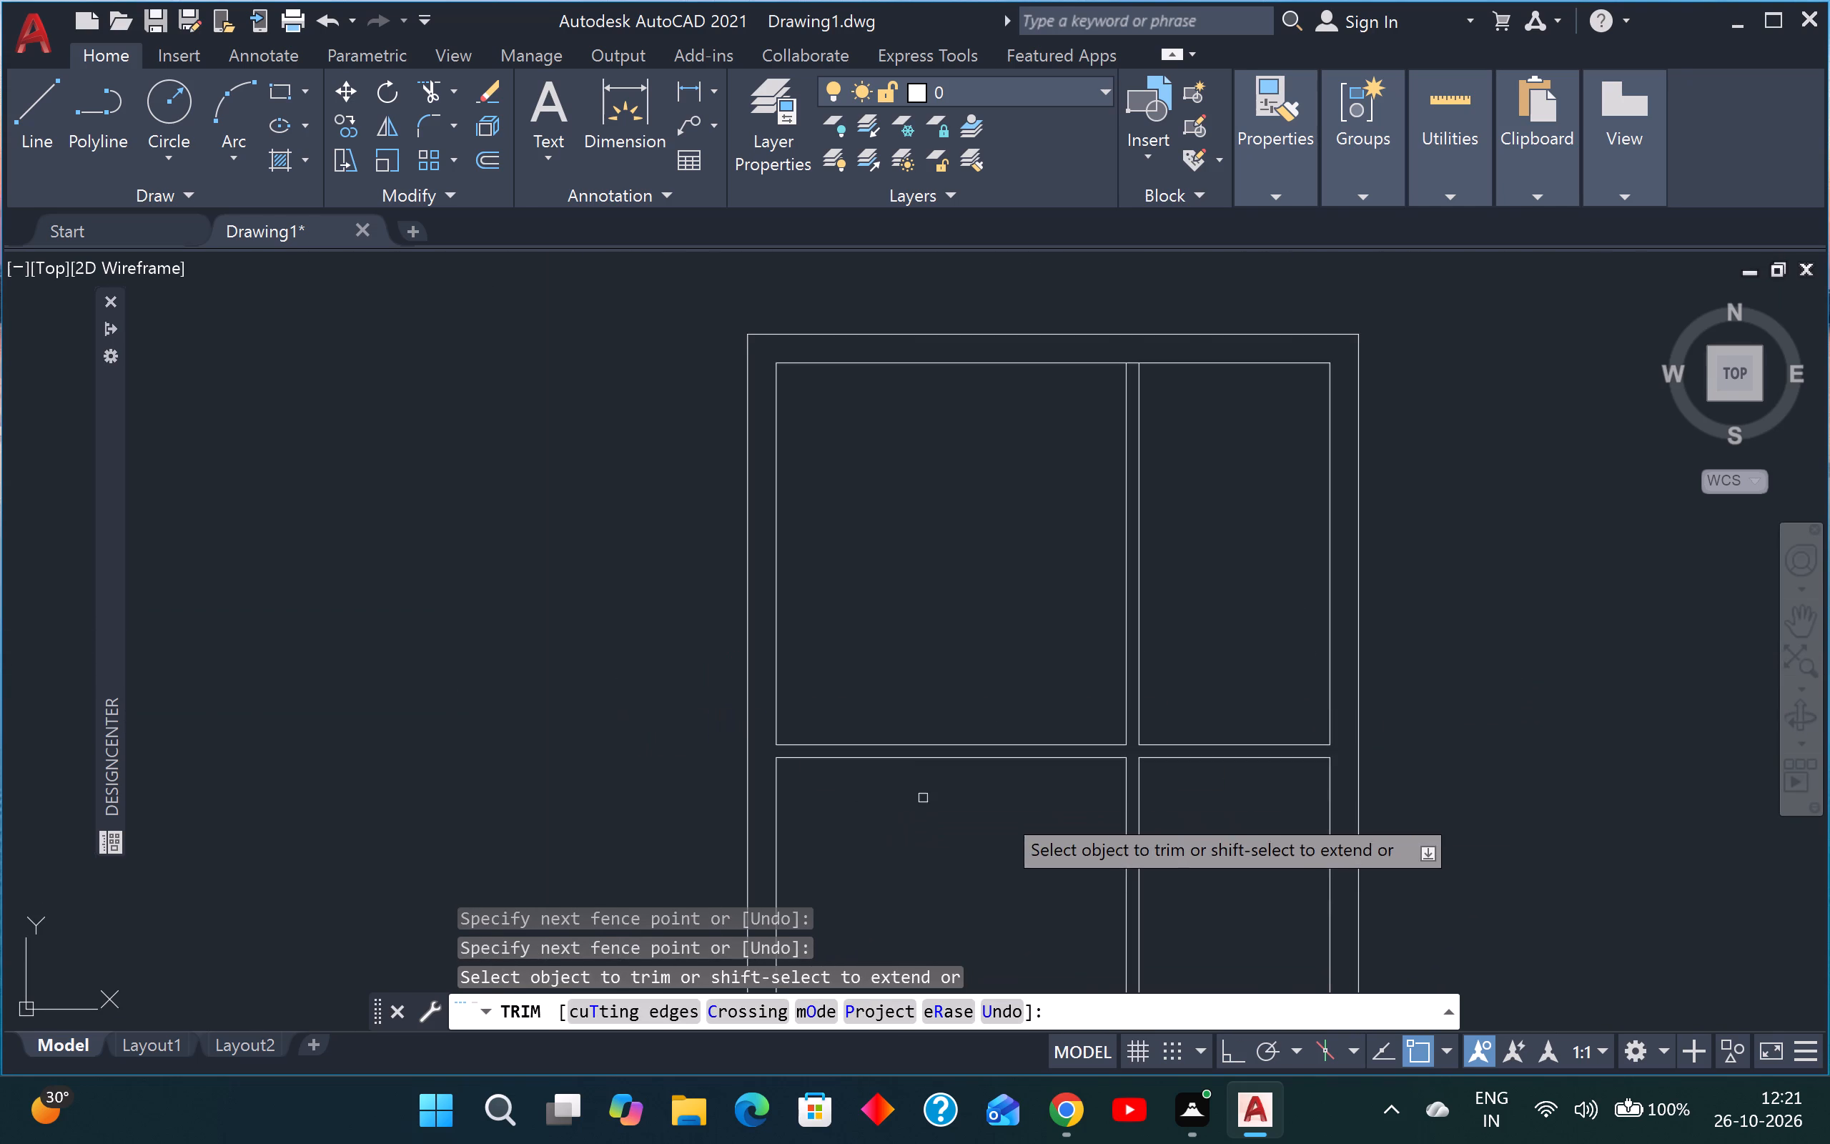
{"action": "scroll", "coordinate": [1079, 823], "scroll_direction": "down", "scroll_amount": 2}
{"action": "scroll", "coordinate": [1092, 868], "scroll_direction": "up", "scroll_amount": 2}
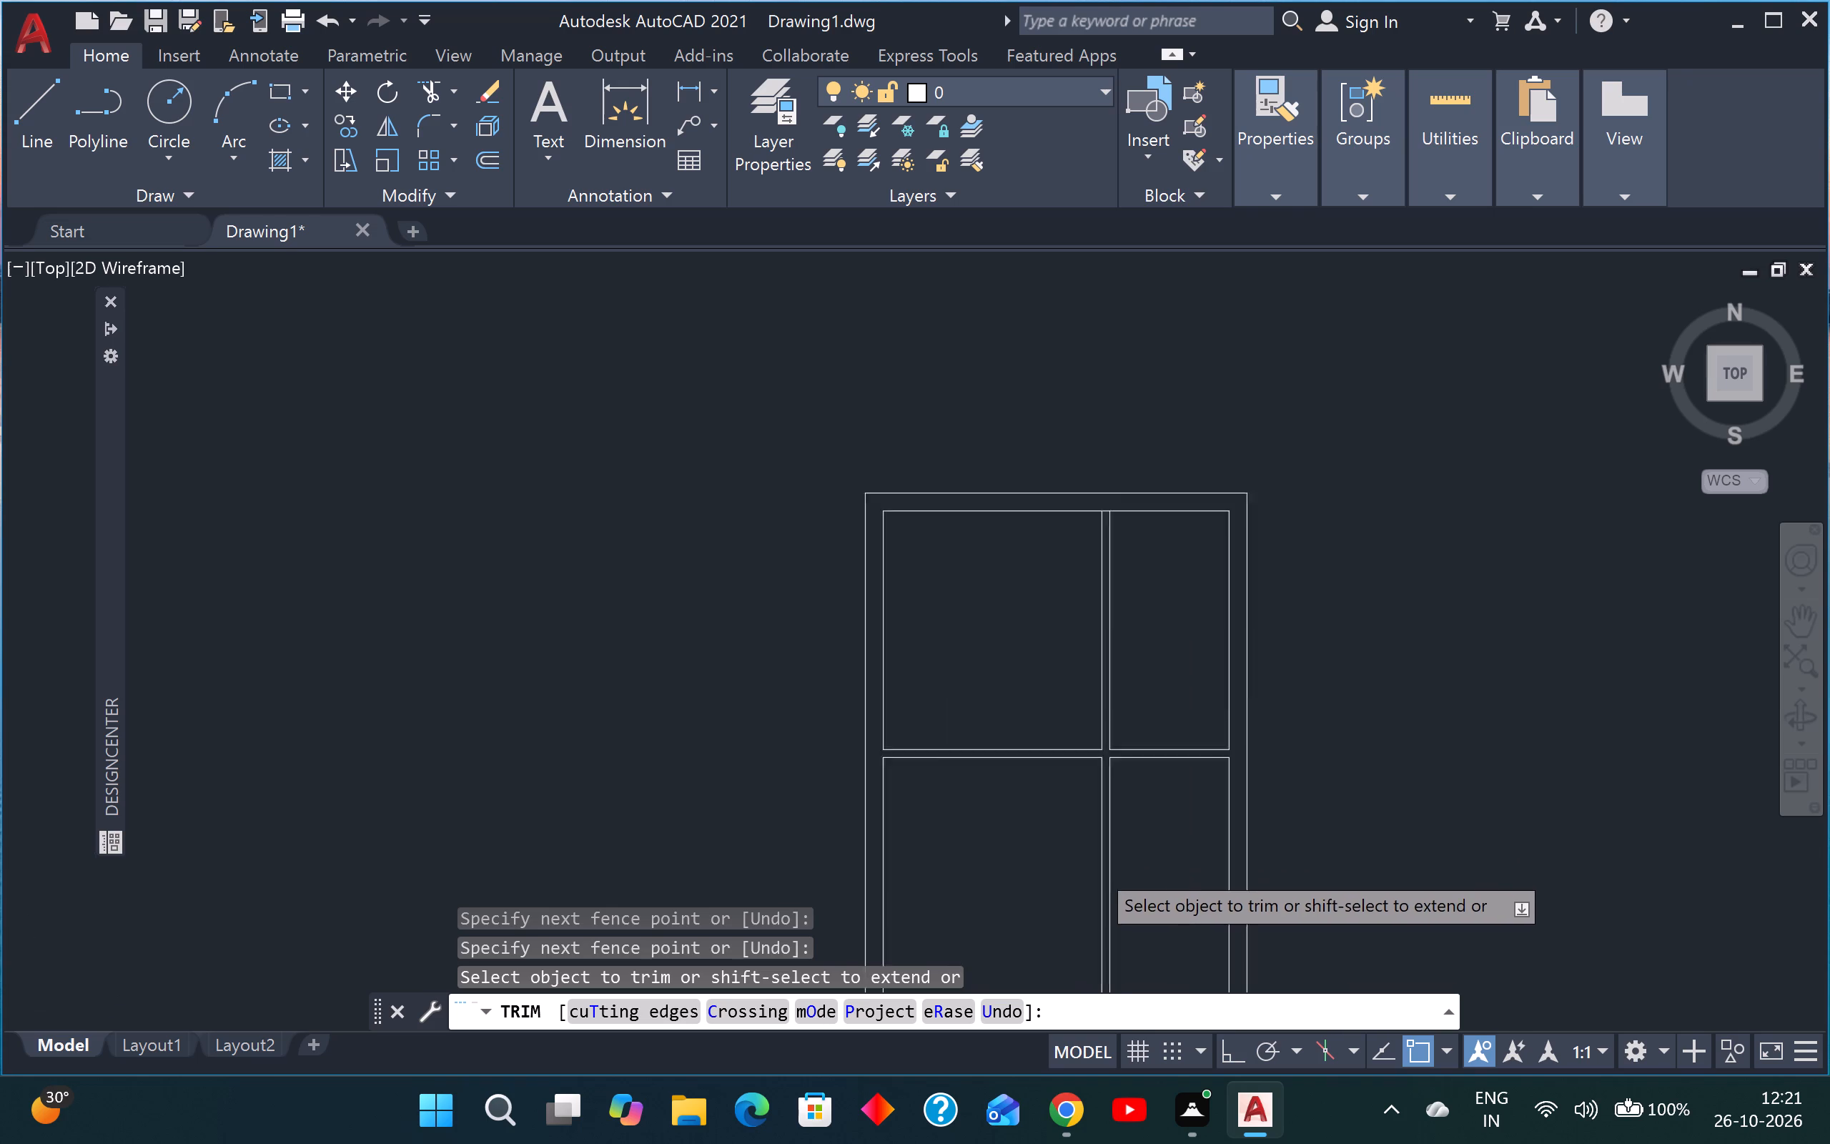
{"action": "left_click_drag", "start_coordinate": [1162, 765], "coordinate": [1122, 791]}
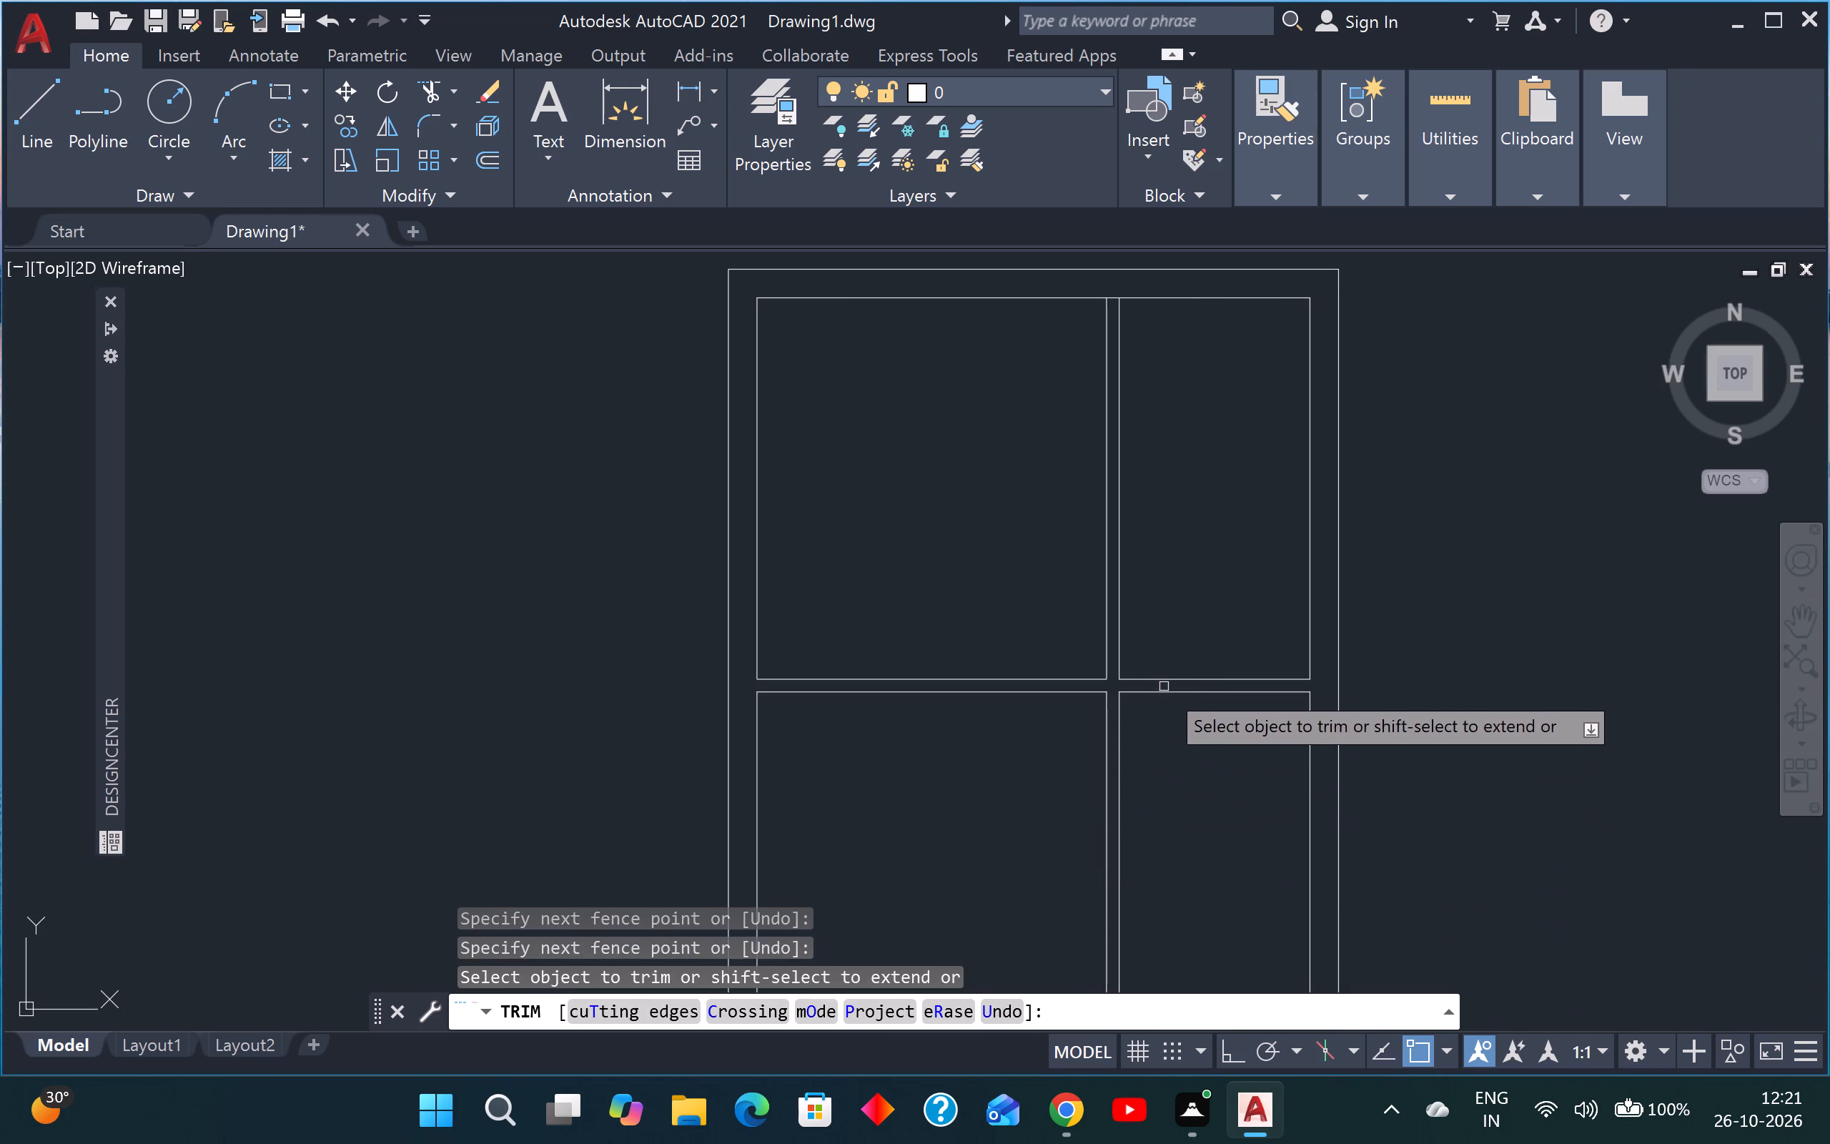
{"action": "left_click", "coordinate": [1167, 692], "text": "shift"}
Trim both vertical partition lines below the horizontal partition.
{"action": "left_click", "coordinate": [1156, 797]}
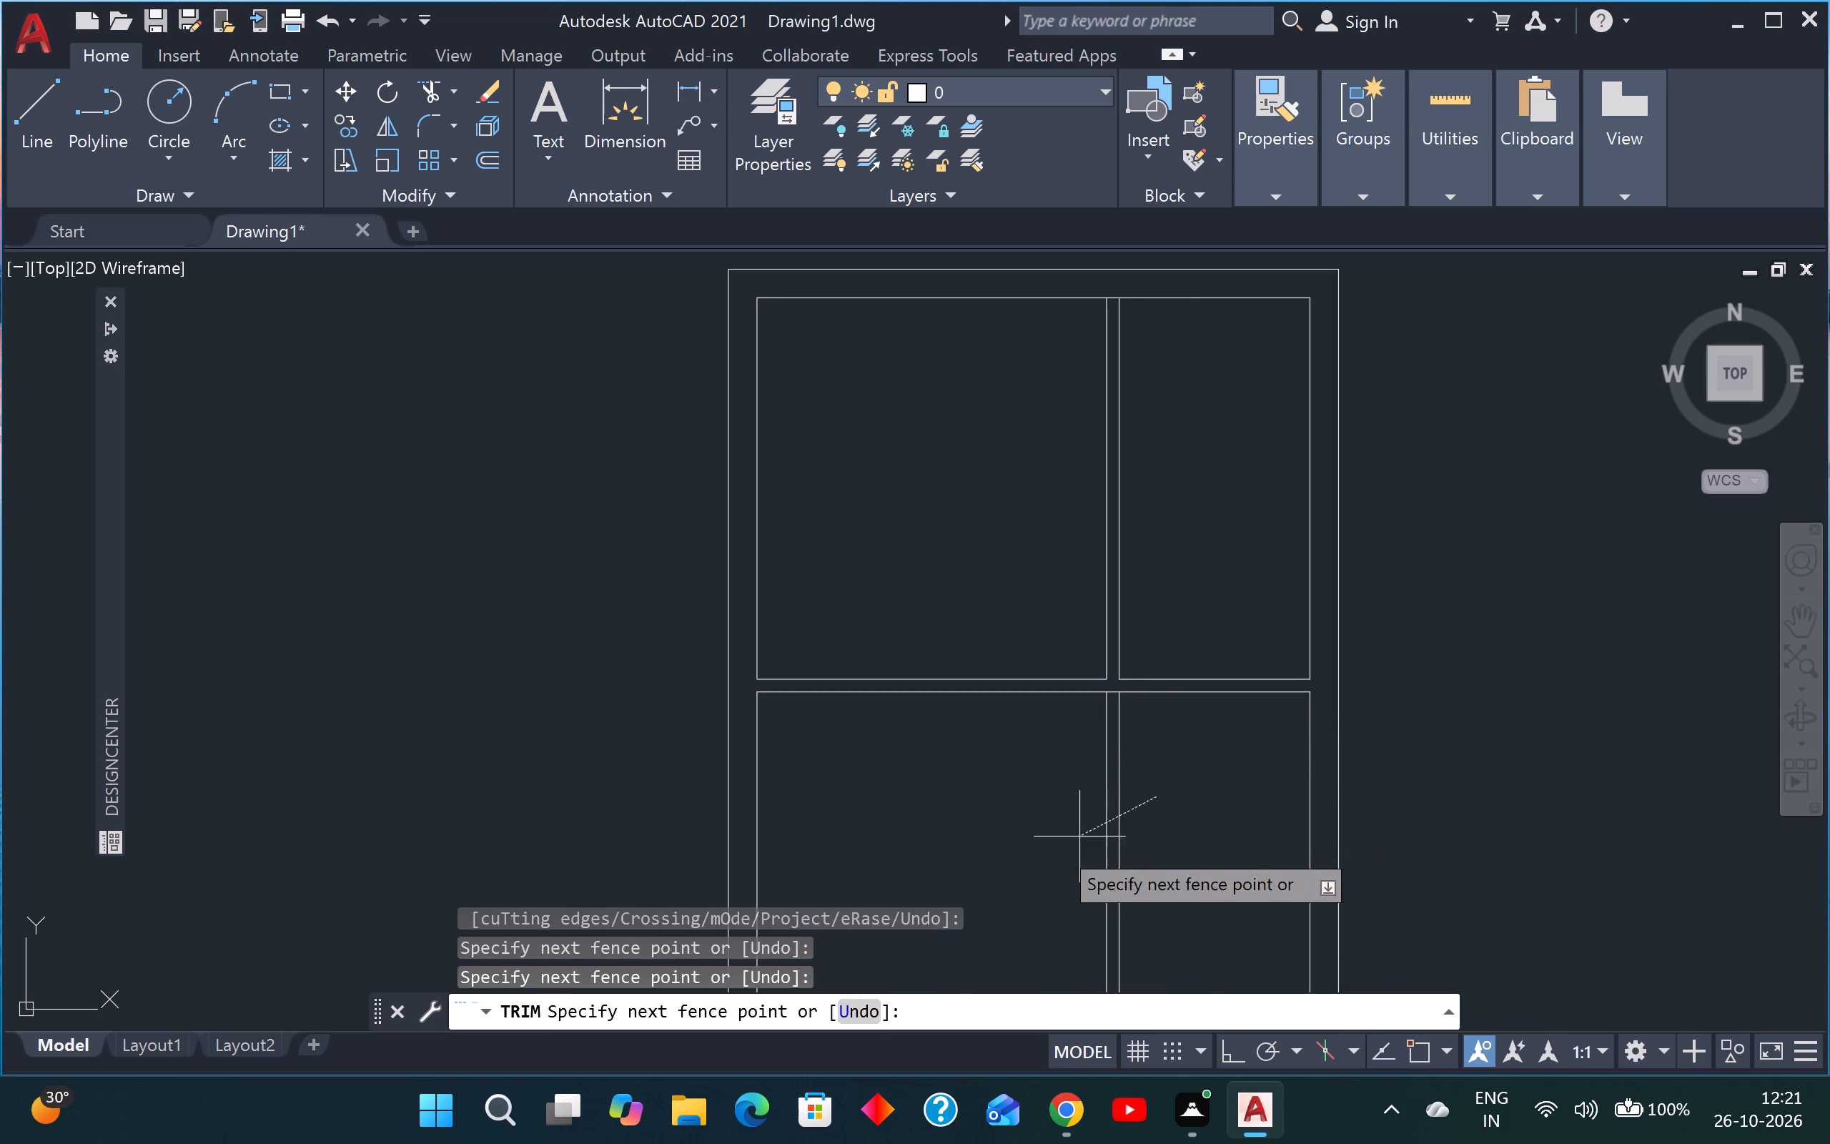
{"action": "left_click", "coordinate": [1012, 867]}
{"action": "scroll", "coordinate": [1047, 839], "scroll_direction": "down", "scroll_amount": 3}
{"action": "scroll", "coordinate": [1024, 741], "scroll_direction": "up", "scroll_amount": 2}
{"action": "key", "text": "Escape"}
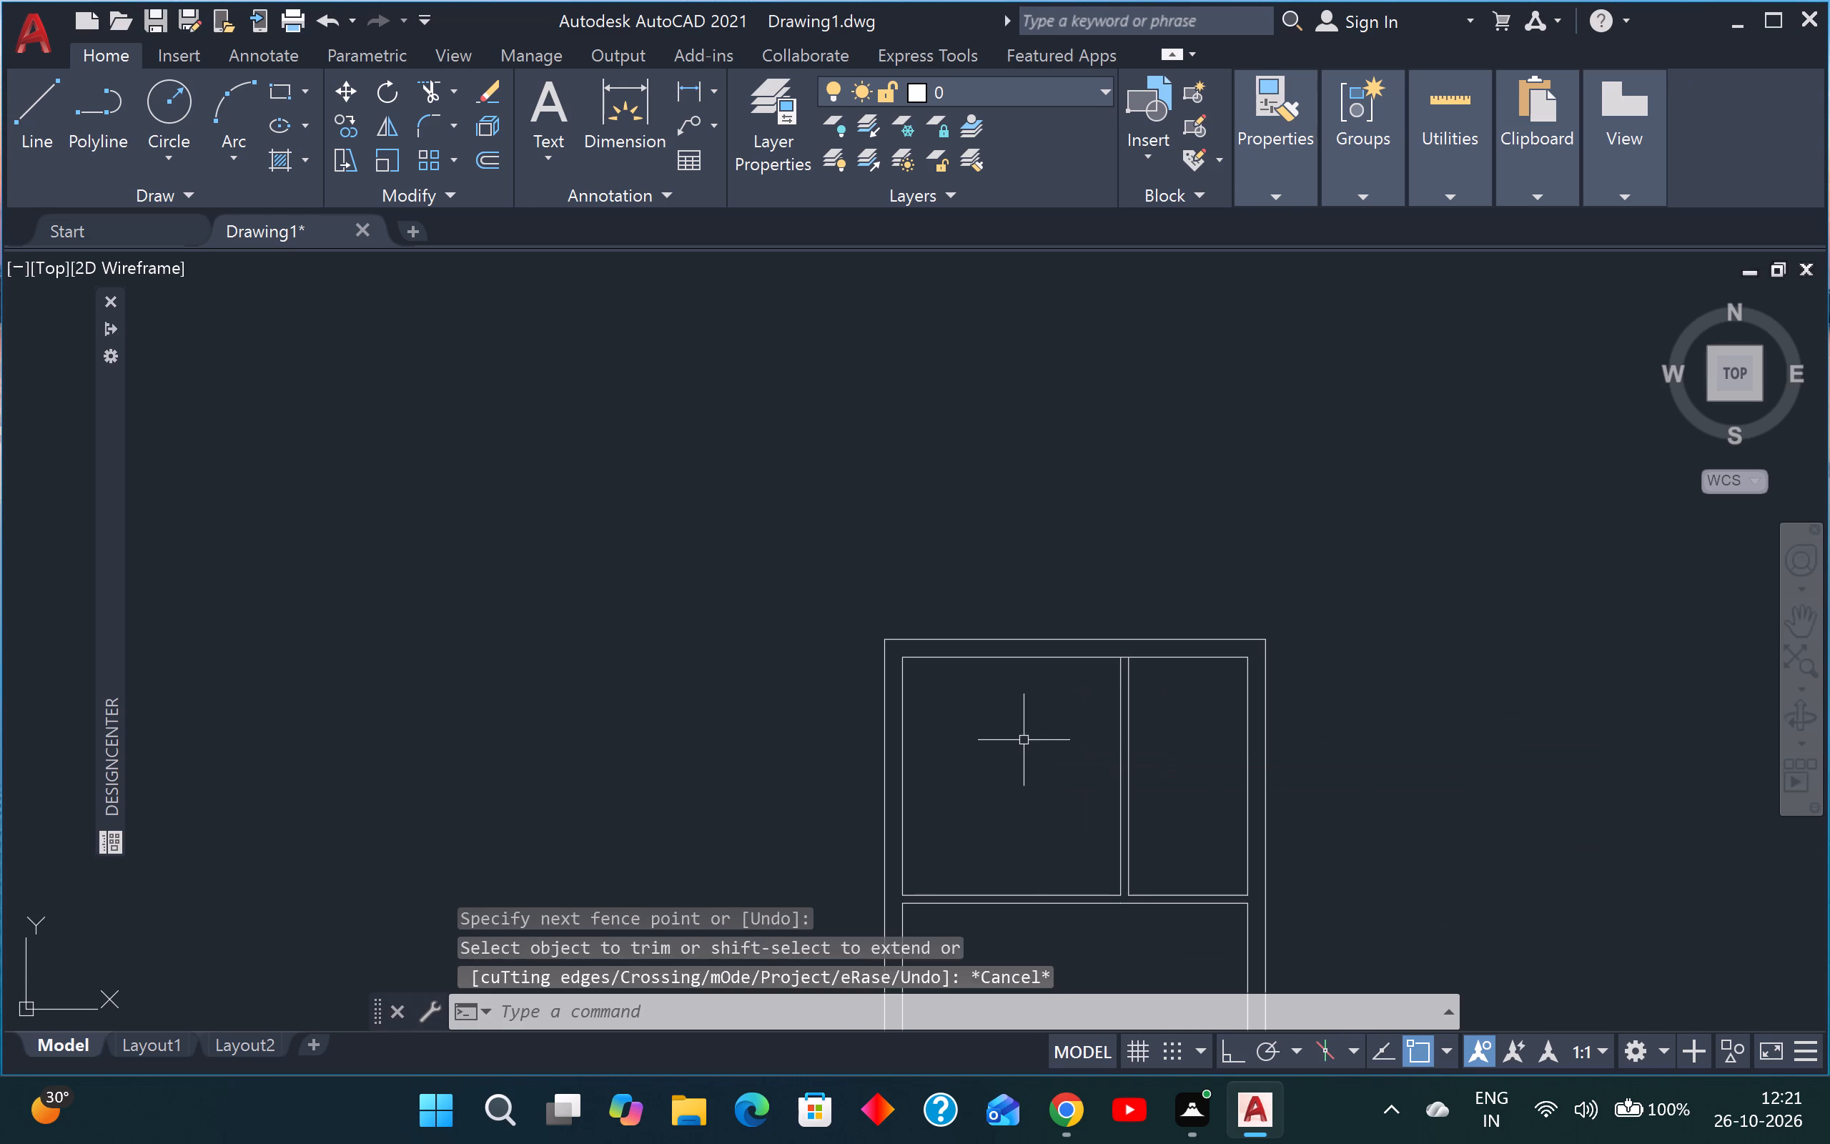
{"action": "key", "text": "Escape"}
{"action": "key", "text": "Escape"}
{"action": "key", "text": "Escape"}
{"action": "key", "text": "Escape"}
{"action": "key", "text": "Escape"}
{"action": "key", "text": "Escape"}
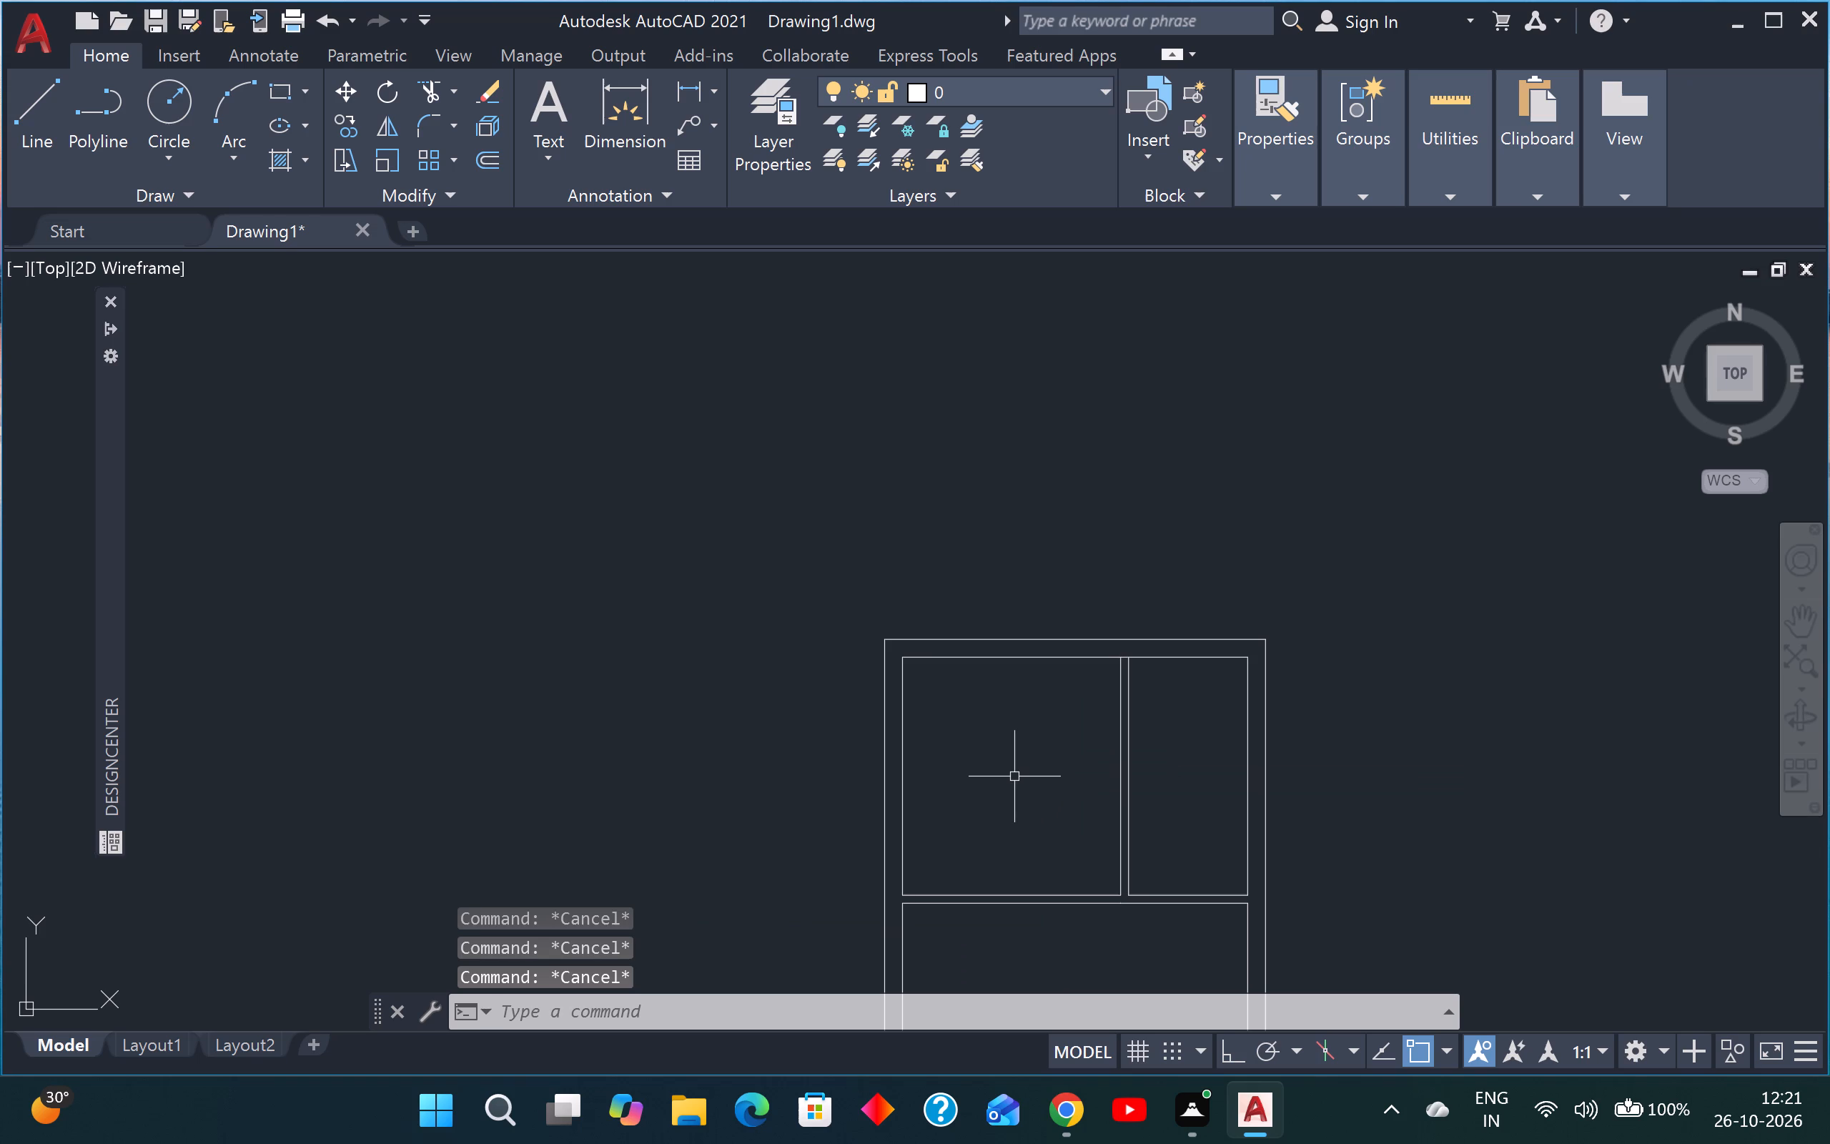
Trim the top inner wall line between the two vertical partition lines to open the wall junction.
{"action": "type", "text": "tr"}
{"action": "key", "text": "space"}
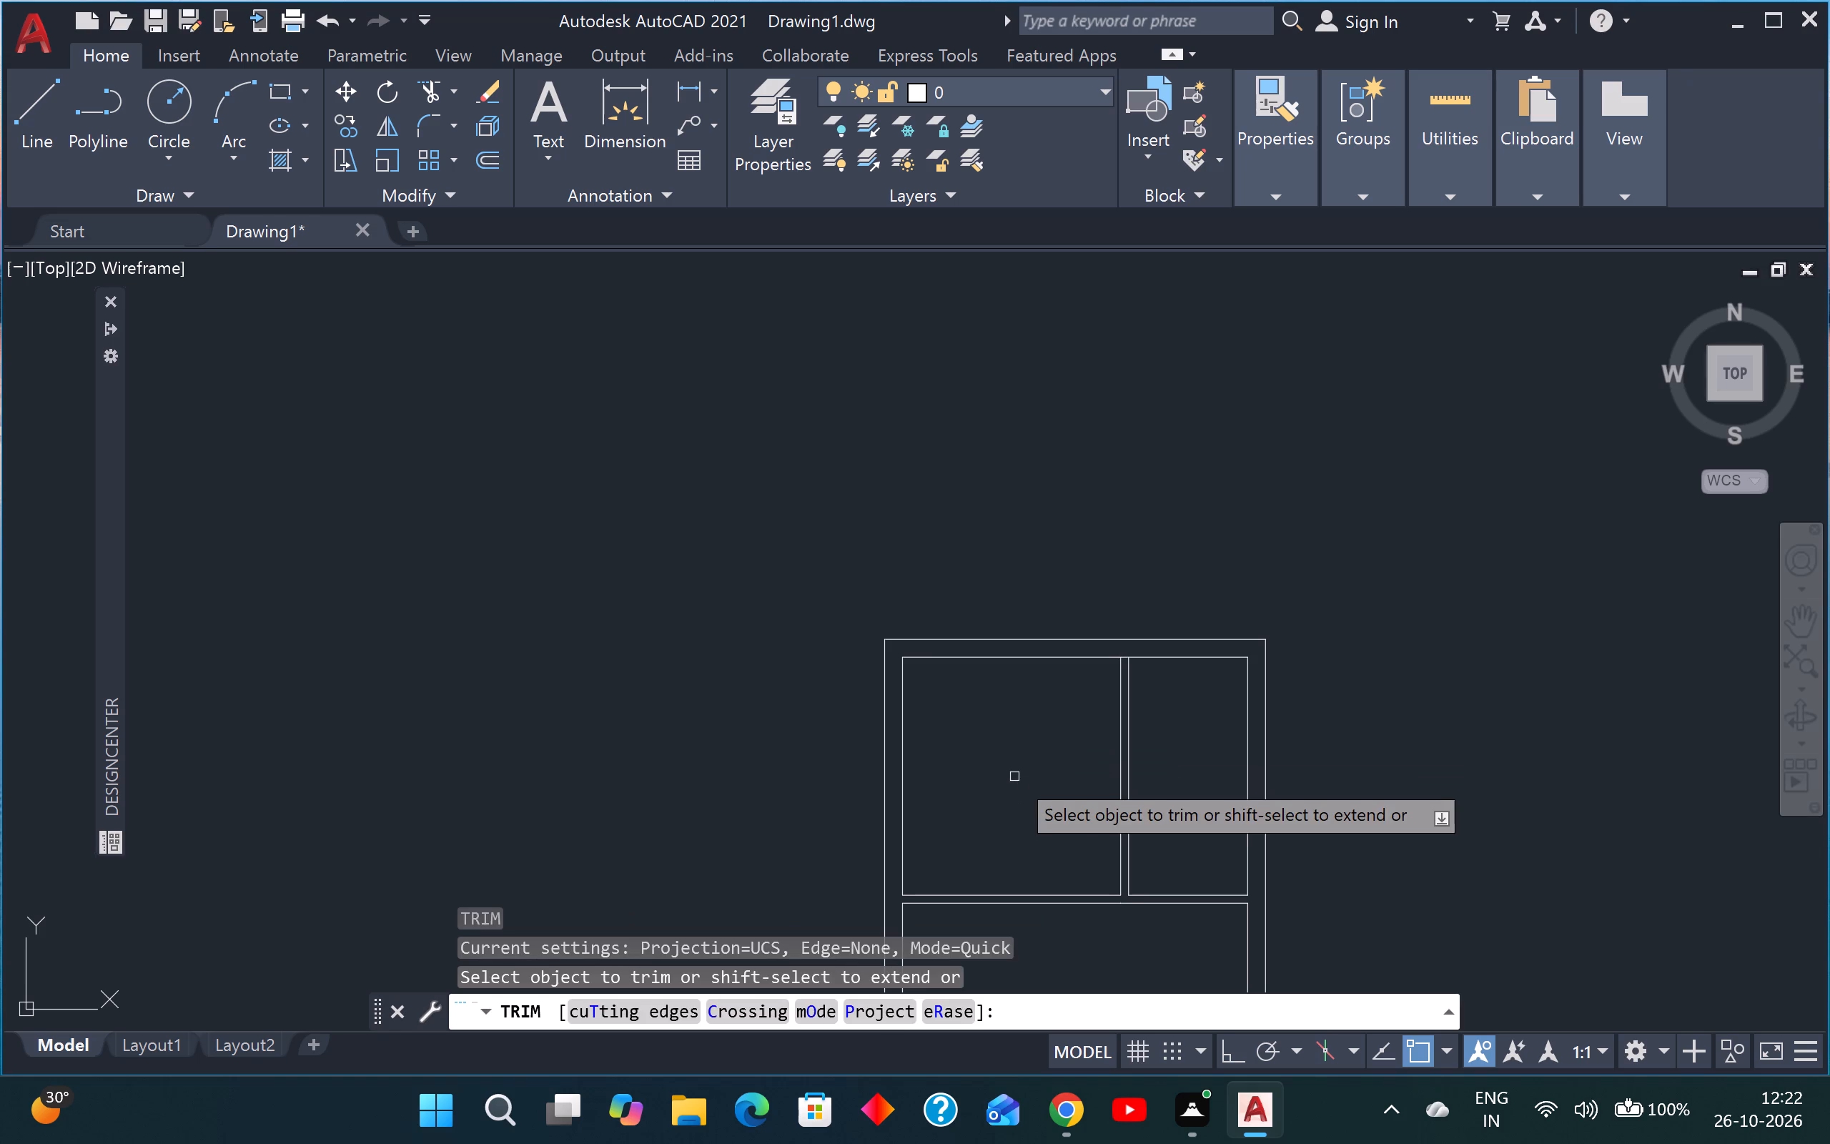
{"action": "scroll", "coordinate": [1139, 685], "scroll_direction": "up", "scroll_amount": 3}
{"action": "scroll", "coordinate": [1094, 562], "scroll_direction": "up", "scroll_amount": 2}
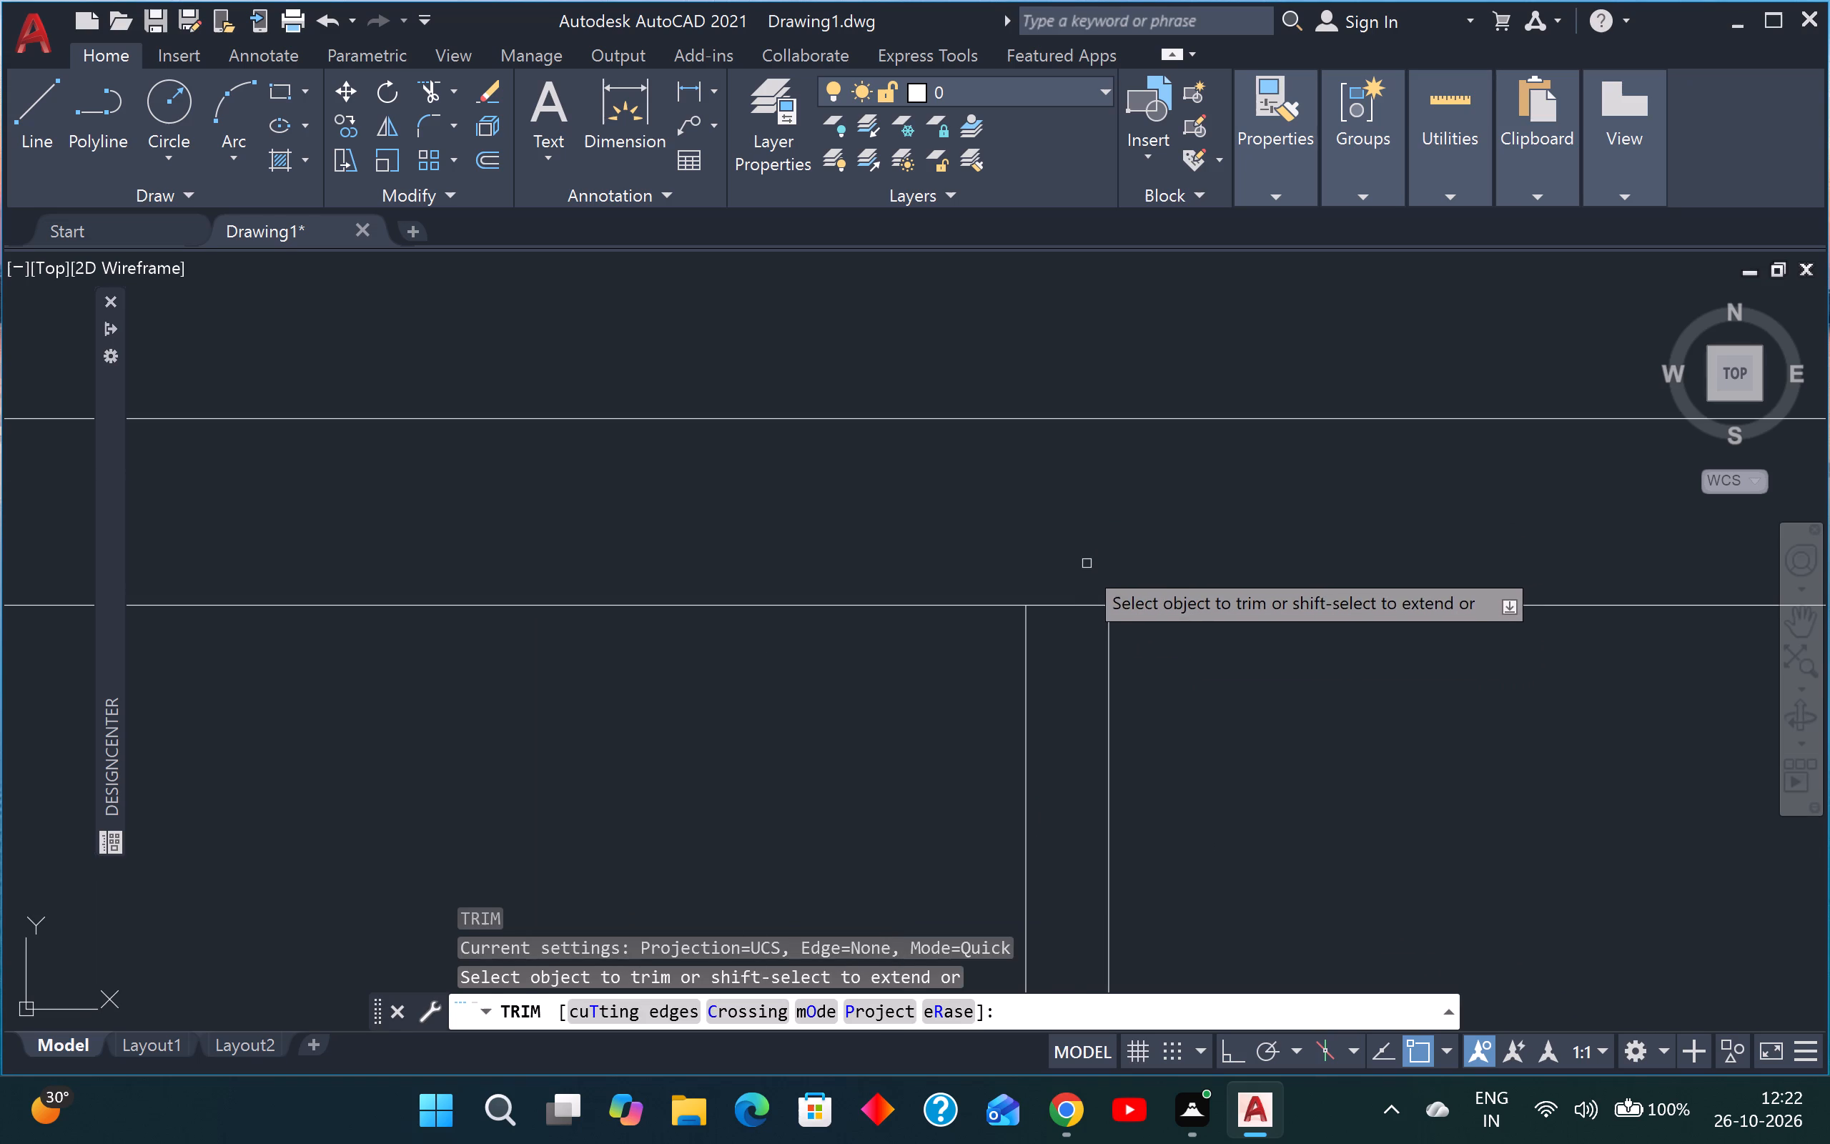
{"action": "left_click", "coordinate": [1074, 569]}
{"action": "left_click", "coordinate": [1053, 674]}
{"action": "scroll", "coordinate": [1077, 666], "scroll_direction": "down", "scroll_amount": 6}
{"action": "middle_click_drag", "start_coordinate": [1172, 763], "coordinate": [1164, 754]}
{"action": "key", "text": "Escape"}
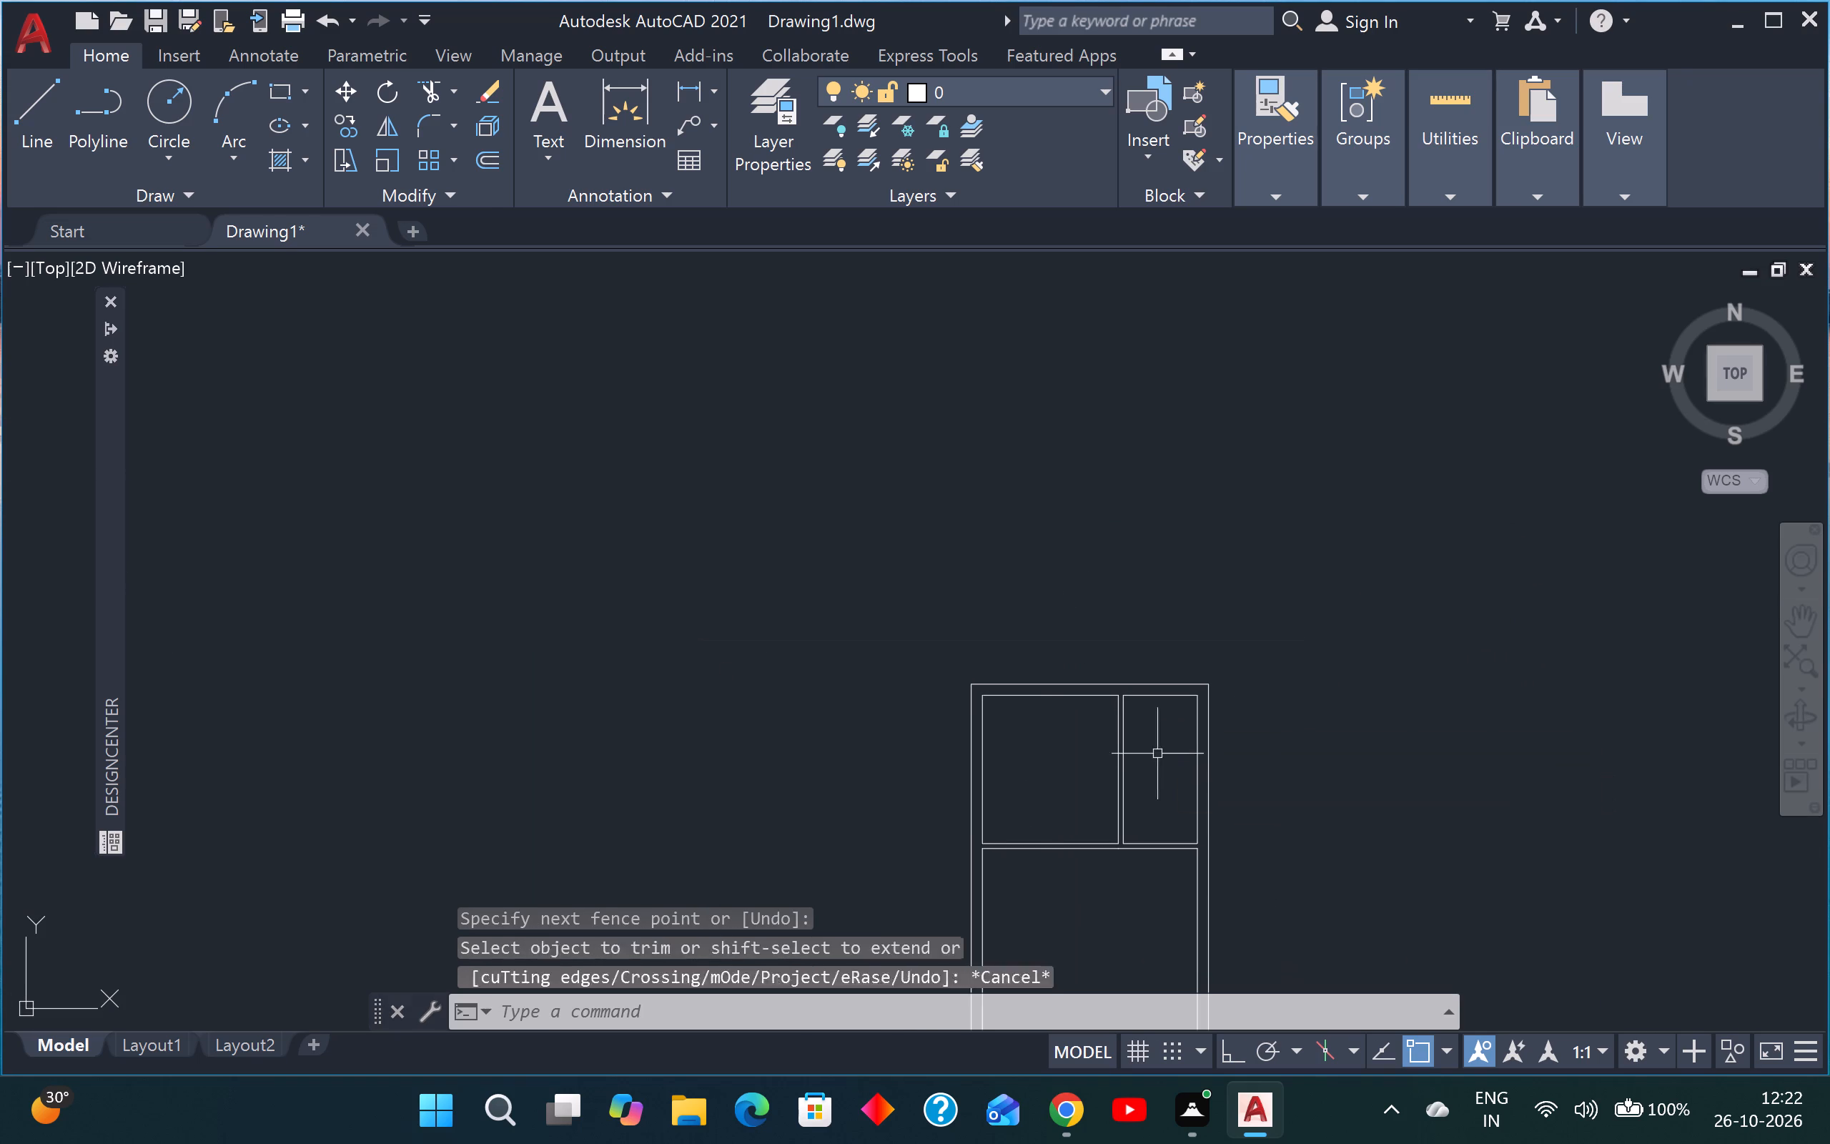
{"action": "key", "text": "Escape"}
Offset the narrow upper-right room's top inner wall line 8' downward to place a cross partition line.
{"action": "type", "text": "o"}
{"action": "key", "text": "space"}
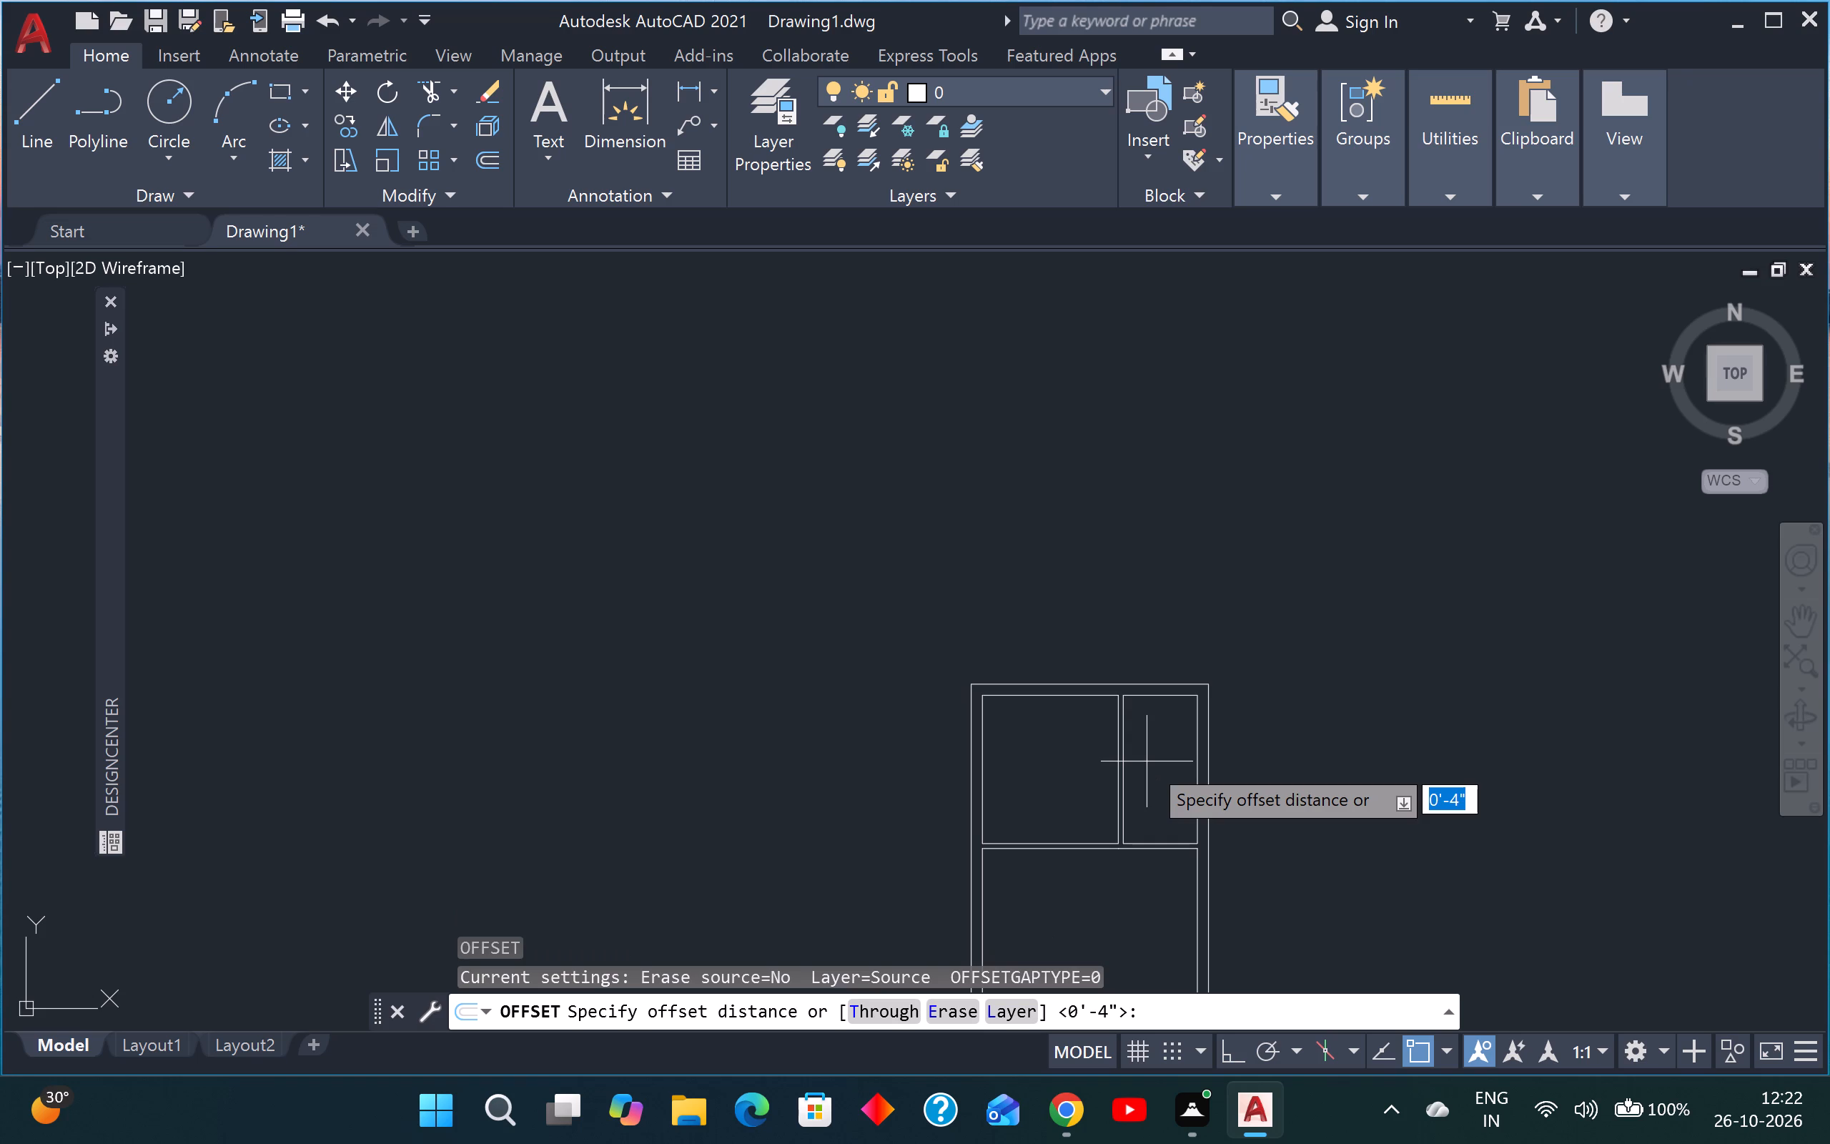
{"action": "type", "text": "6'"}
{"action": "key", "text": "6"}
{"action": "key", "text": "shift+quotedbl"}
{"action": "key", "text": "Return"}
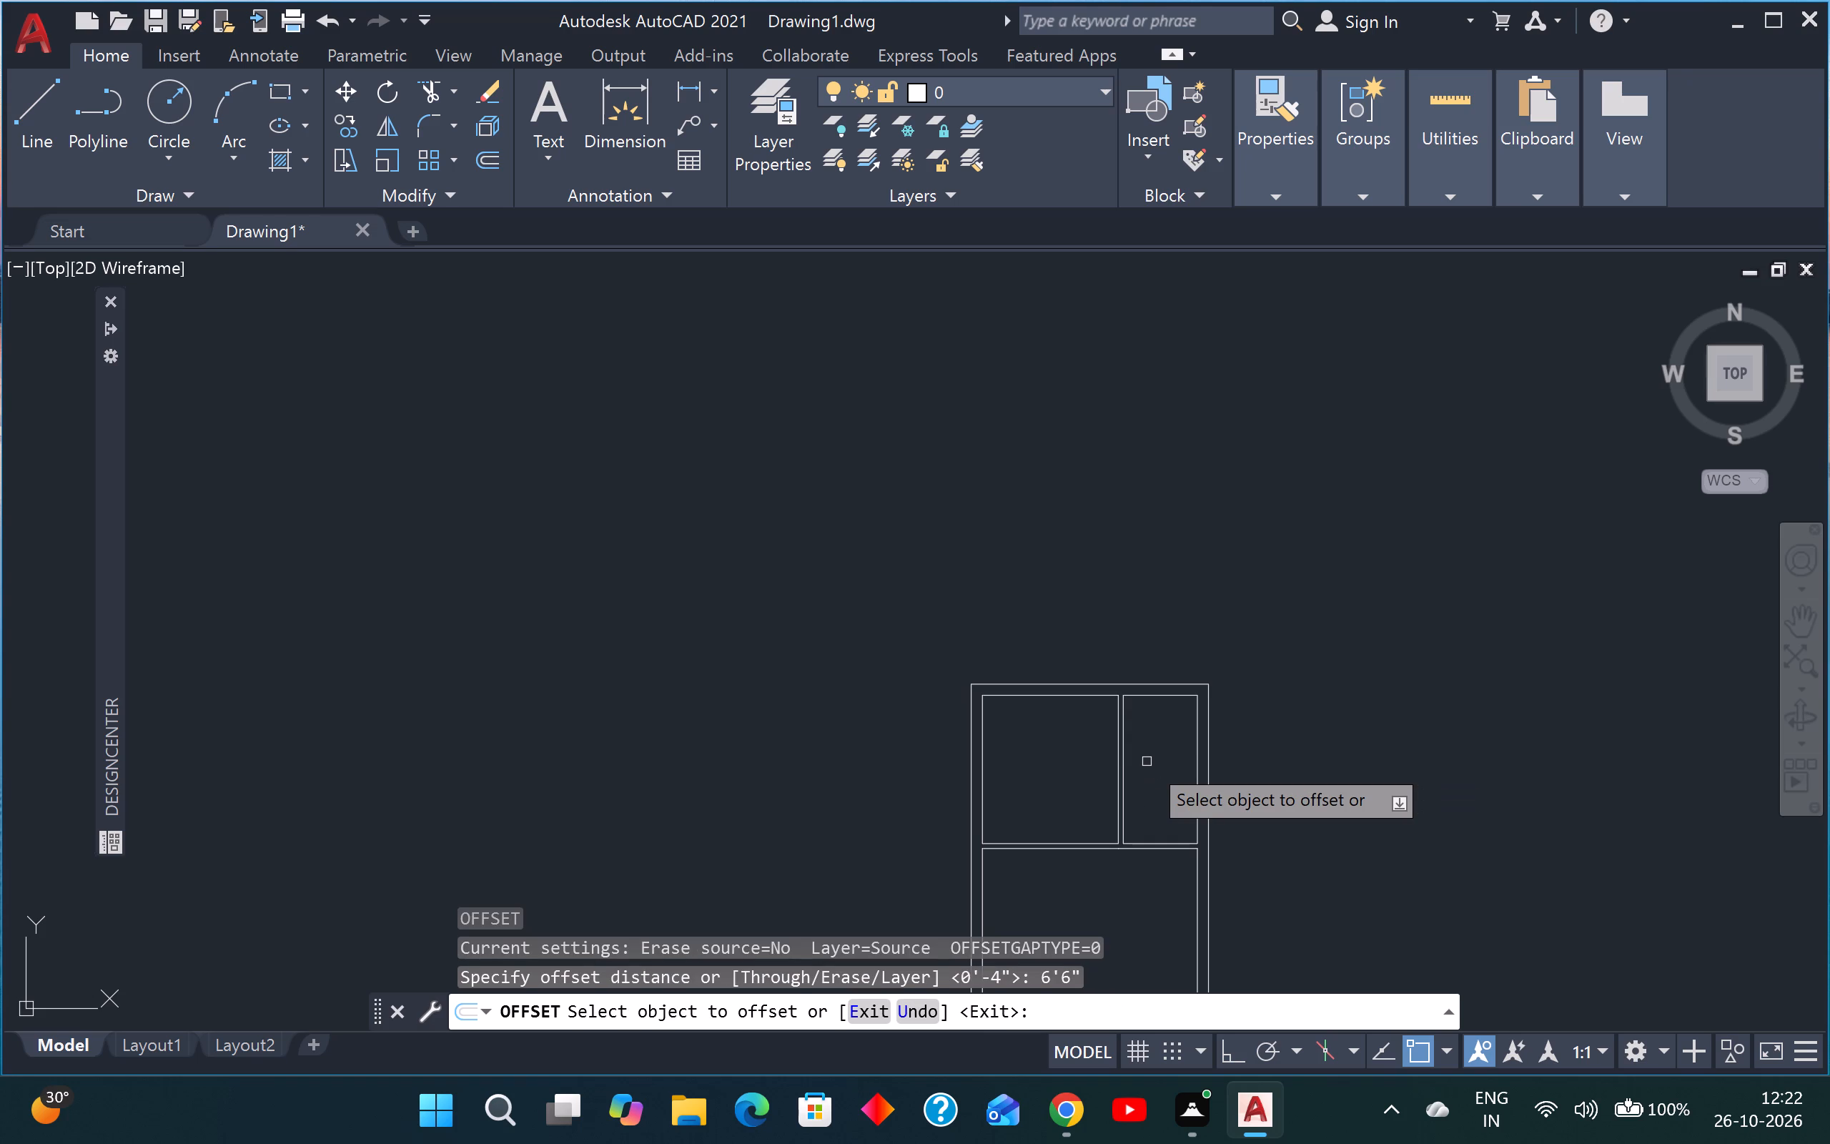
{"action": "left_click", "coordinate": [1159, 694]}
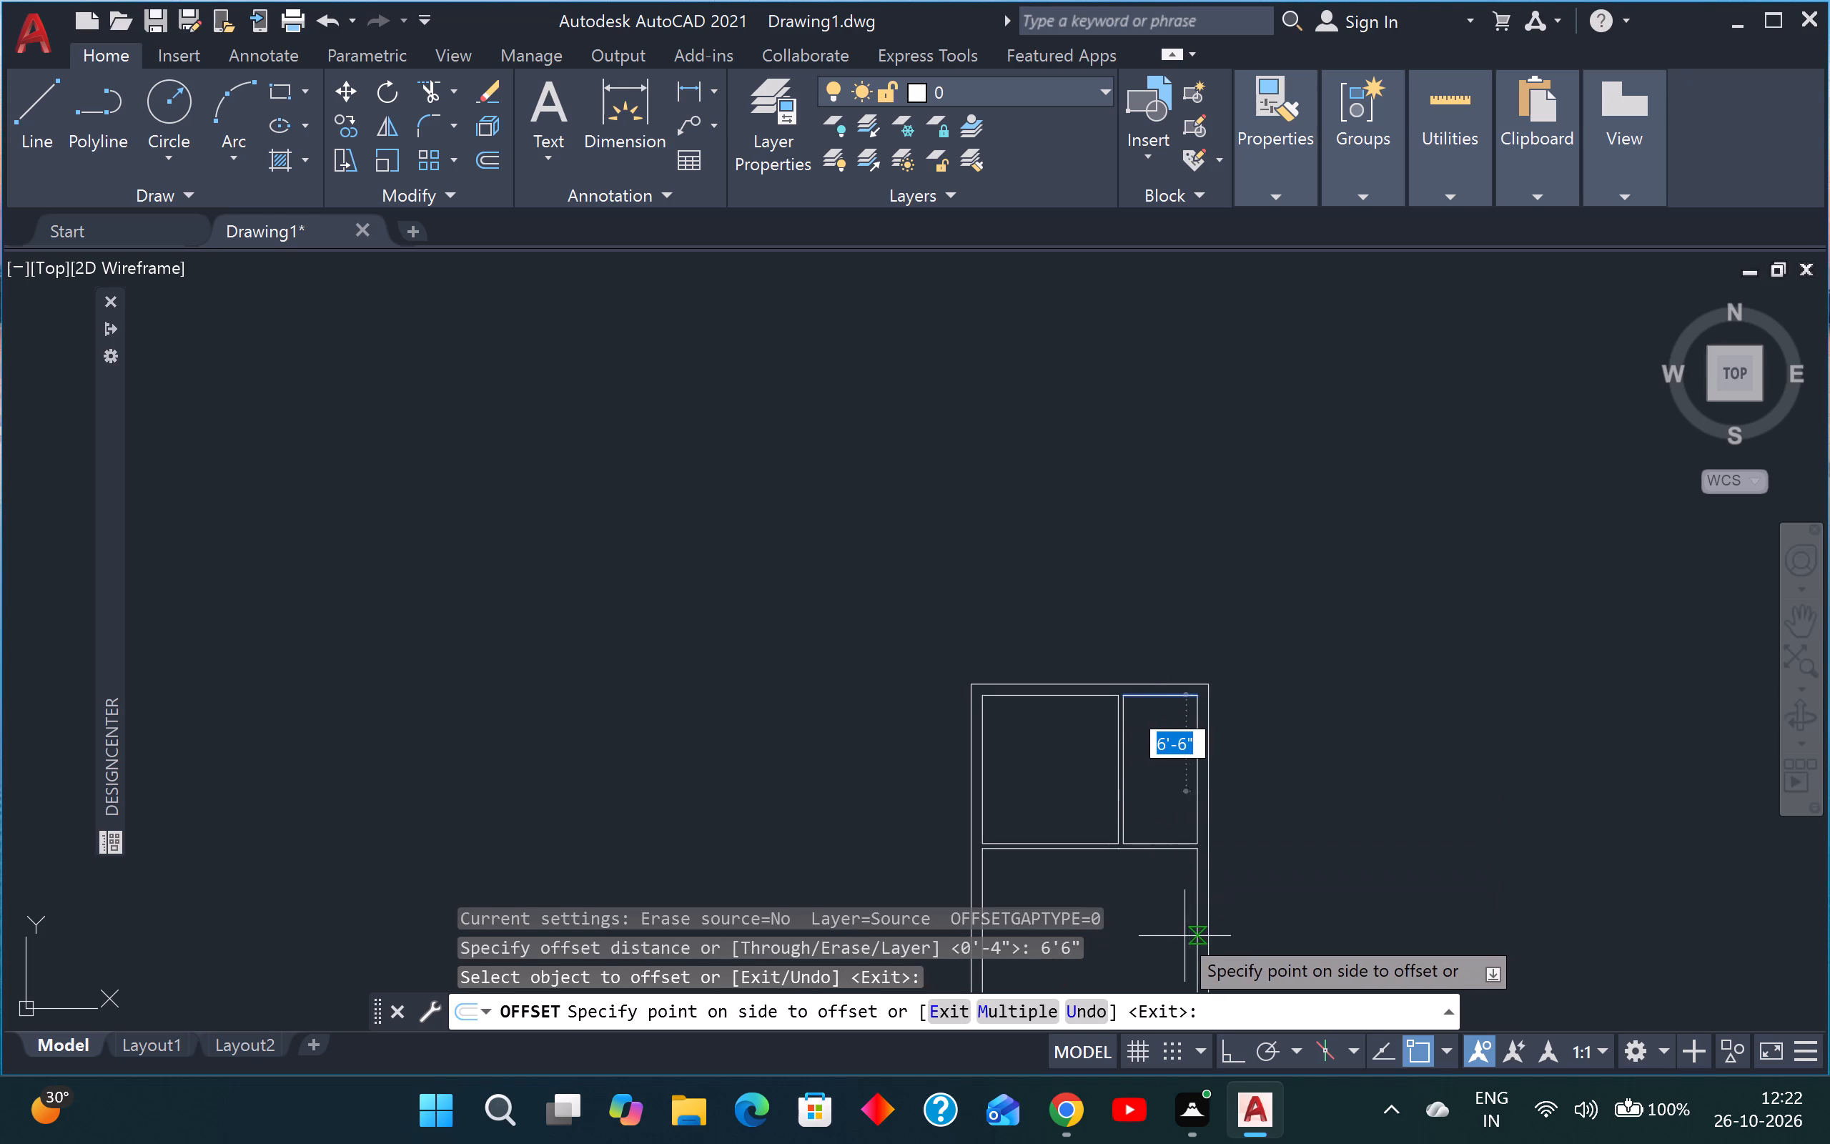
{"action": "type", "text": "8'"}
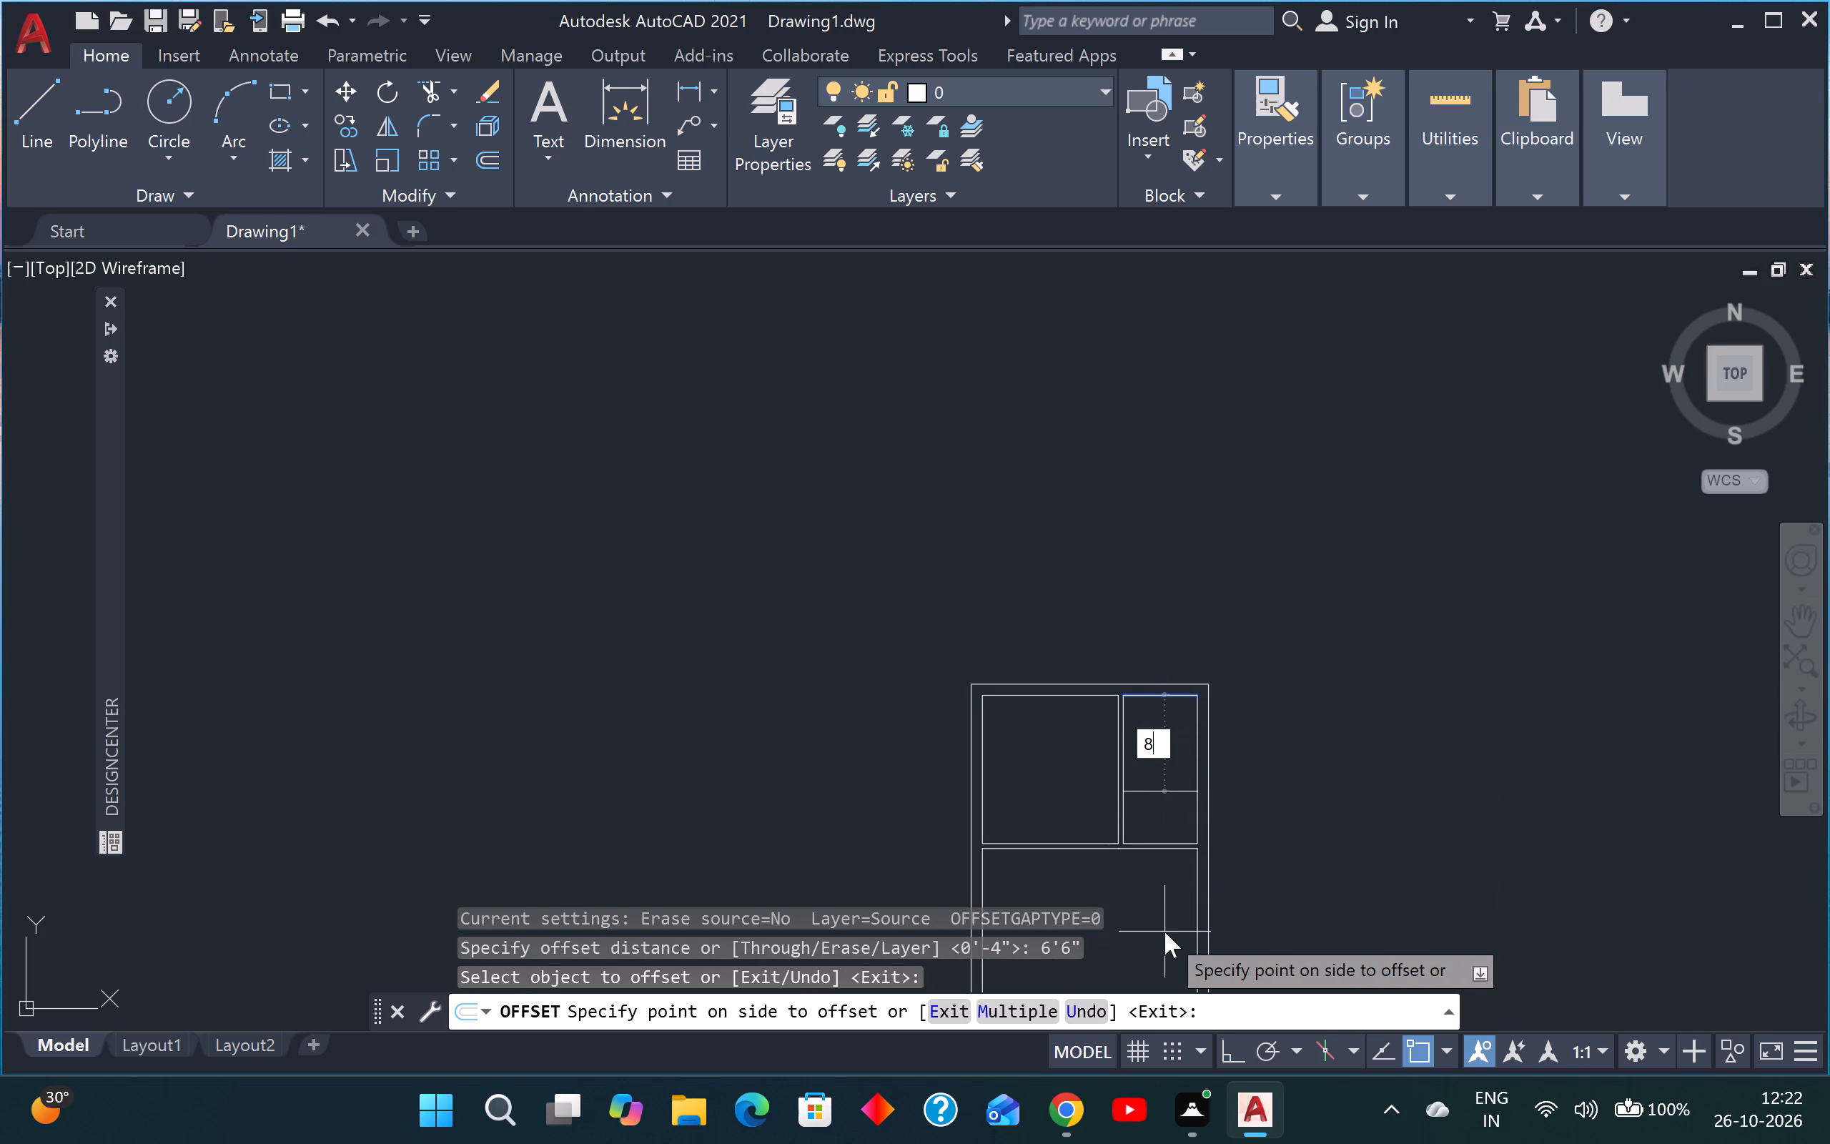
{"action": "key", "text": "Return"}
{"action": "key", "text": "Escape"}
{"action": "key", "text": "Escape"}
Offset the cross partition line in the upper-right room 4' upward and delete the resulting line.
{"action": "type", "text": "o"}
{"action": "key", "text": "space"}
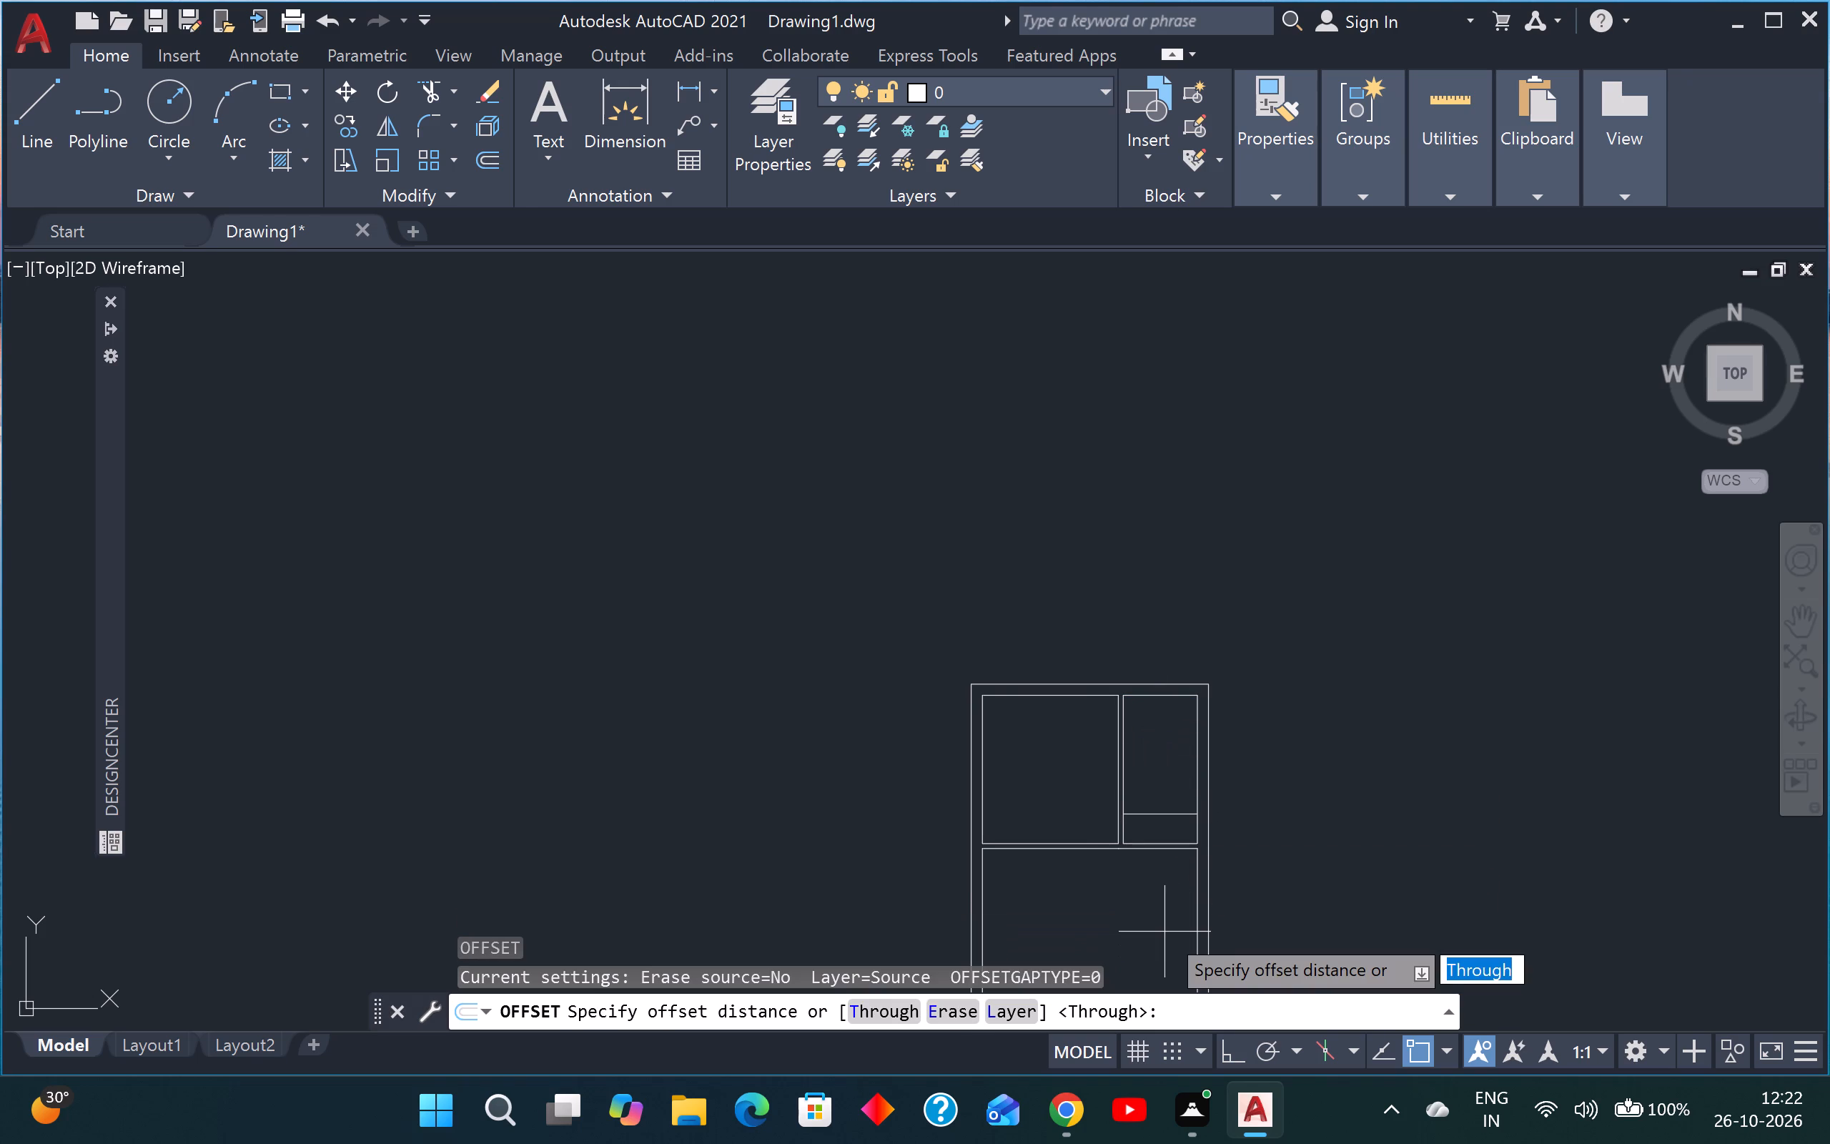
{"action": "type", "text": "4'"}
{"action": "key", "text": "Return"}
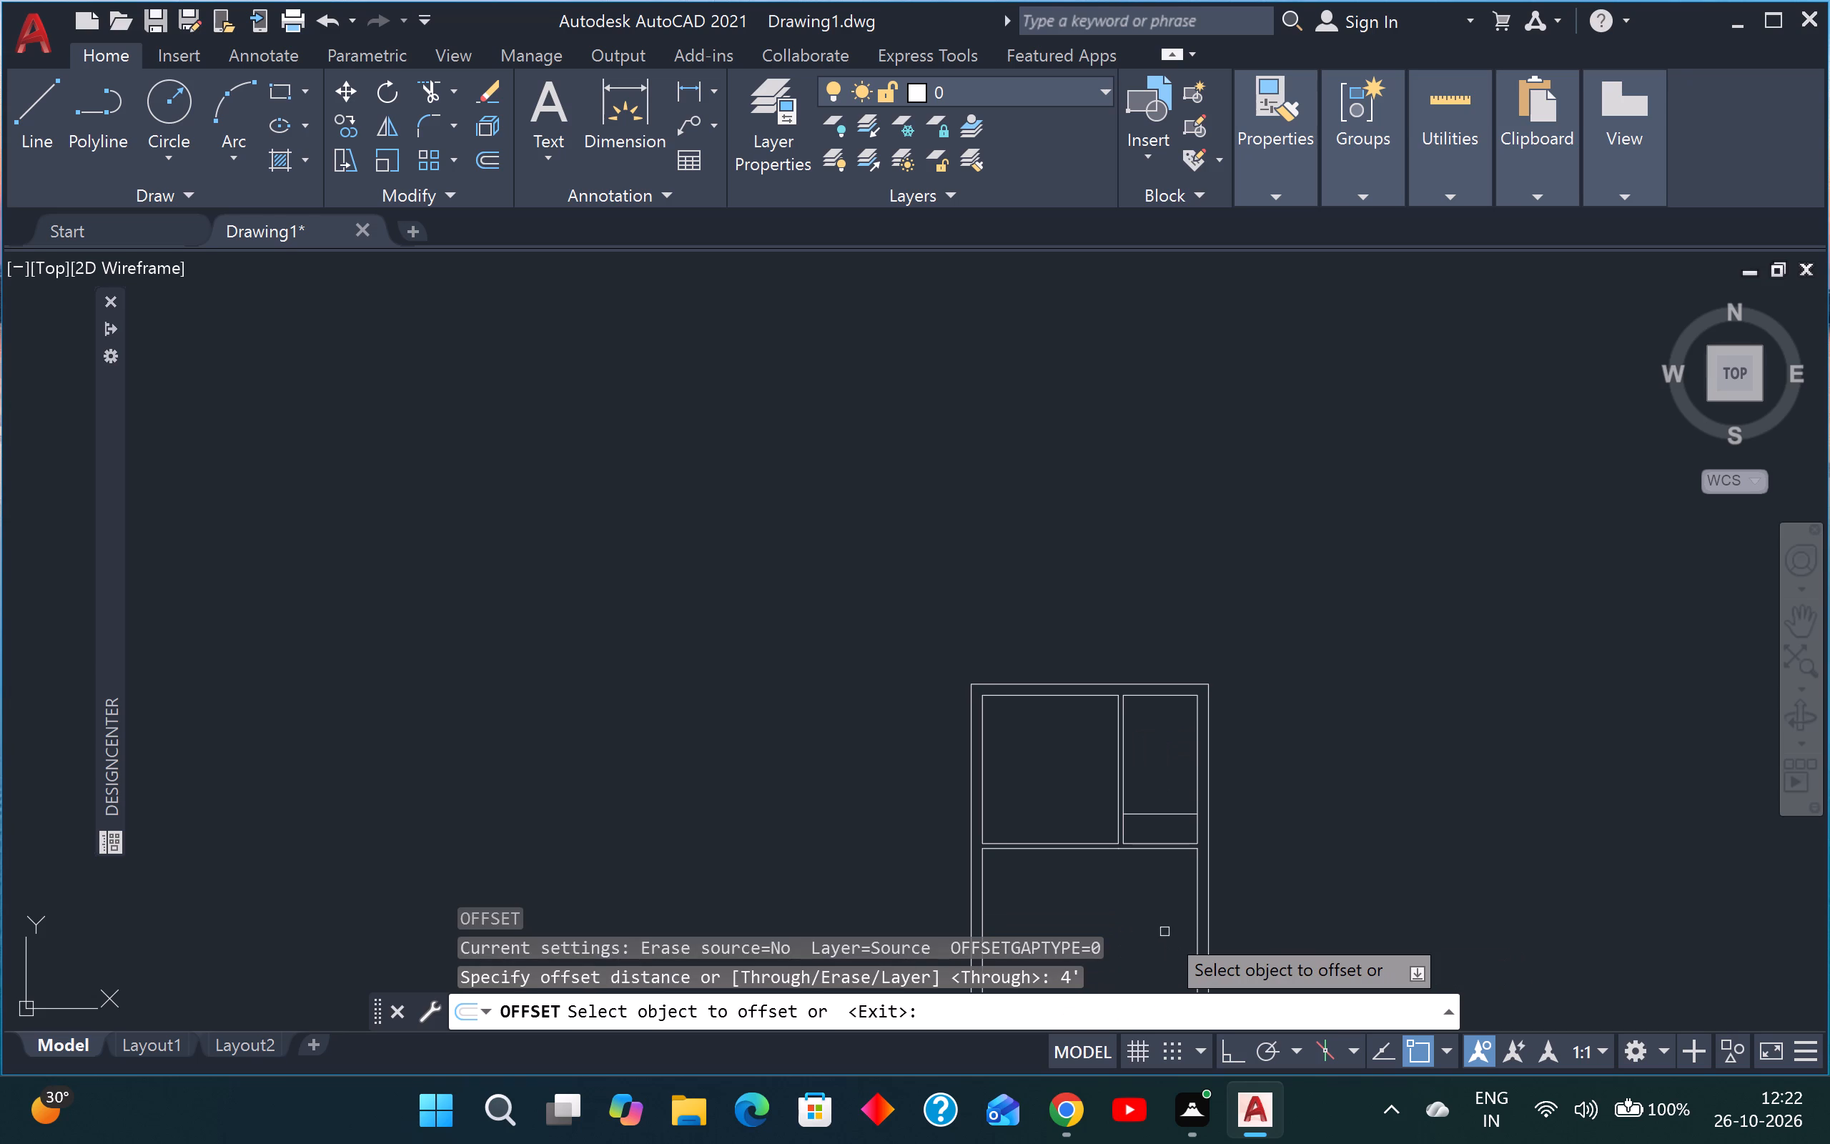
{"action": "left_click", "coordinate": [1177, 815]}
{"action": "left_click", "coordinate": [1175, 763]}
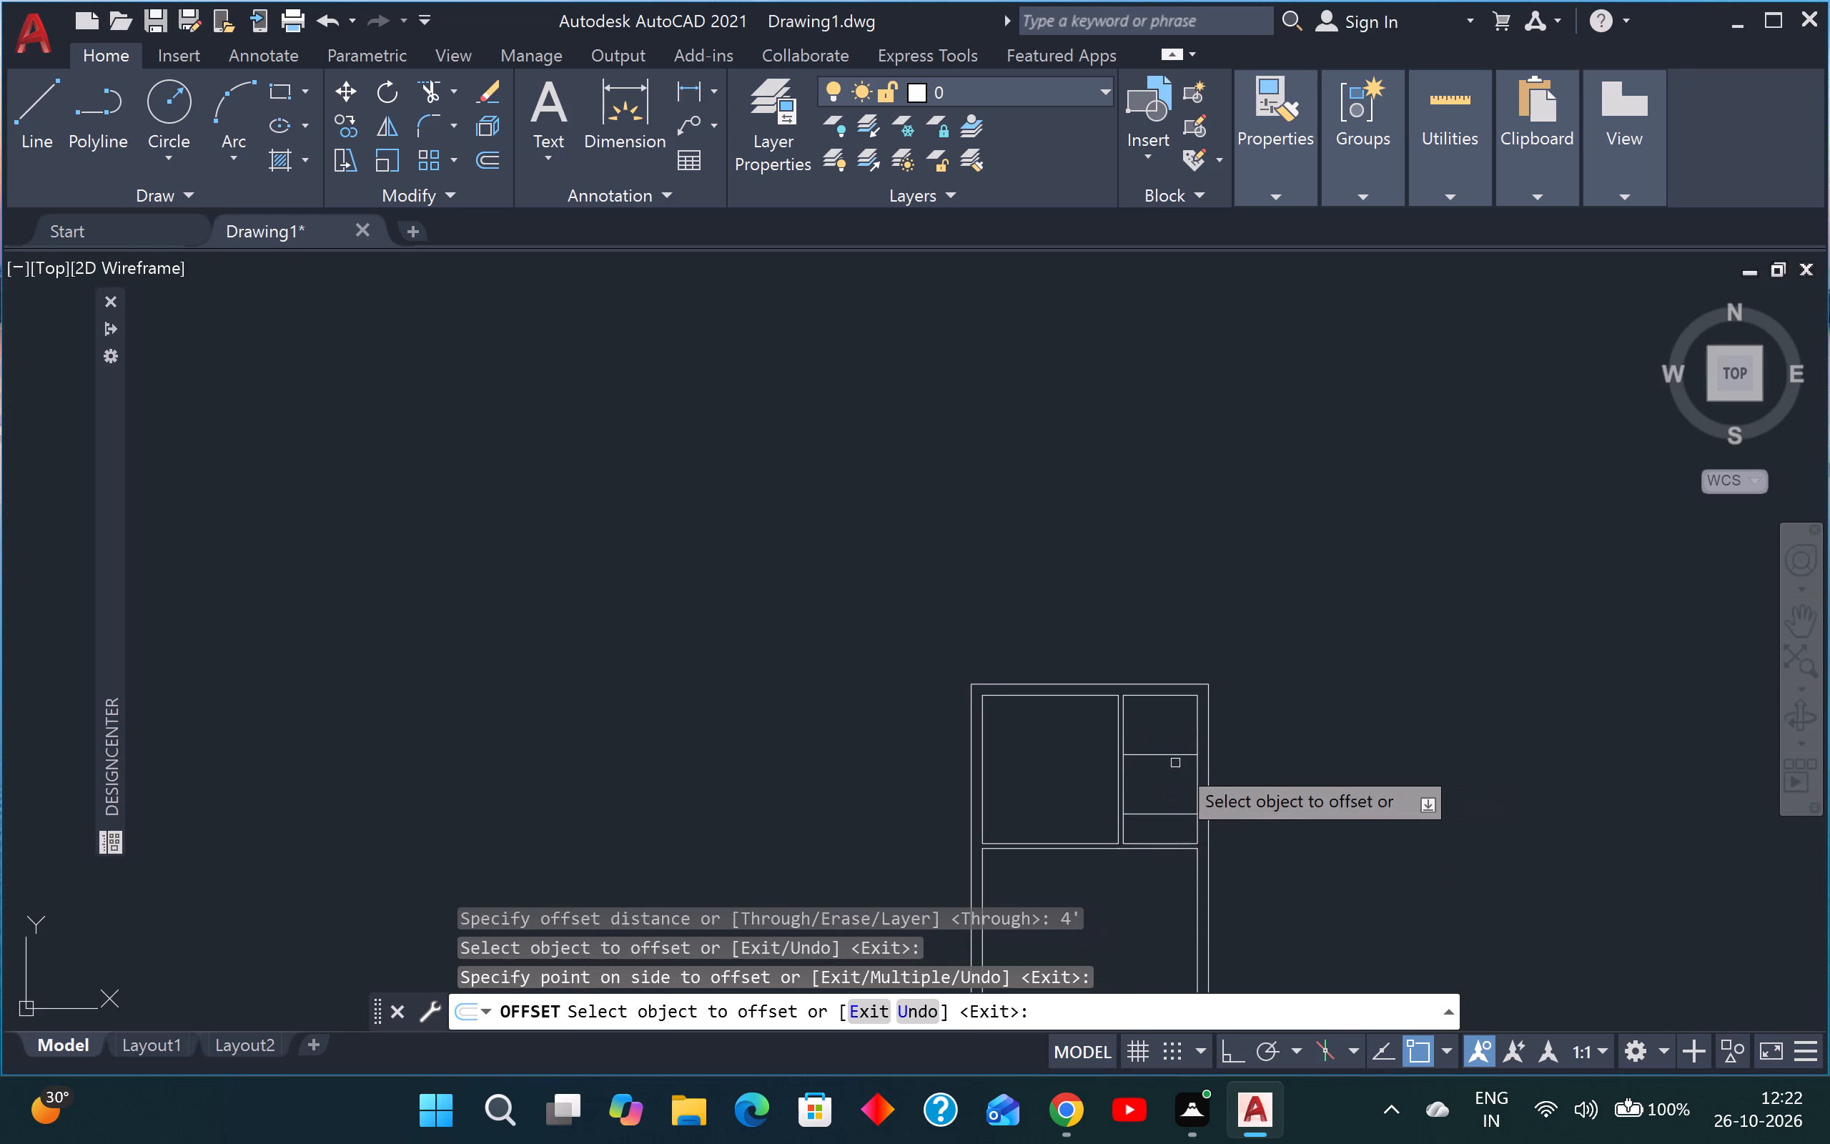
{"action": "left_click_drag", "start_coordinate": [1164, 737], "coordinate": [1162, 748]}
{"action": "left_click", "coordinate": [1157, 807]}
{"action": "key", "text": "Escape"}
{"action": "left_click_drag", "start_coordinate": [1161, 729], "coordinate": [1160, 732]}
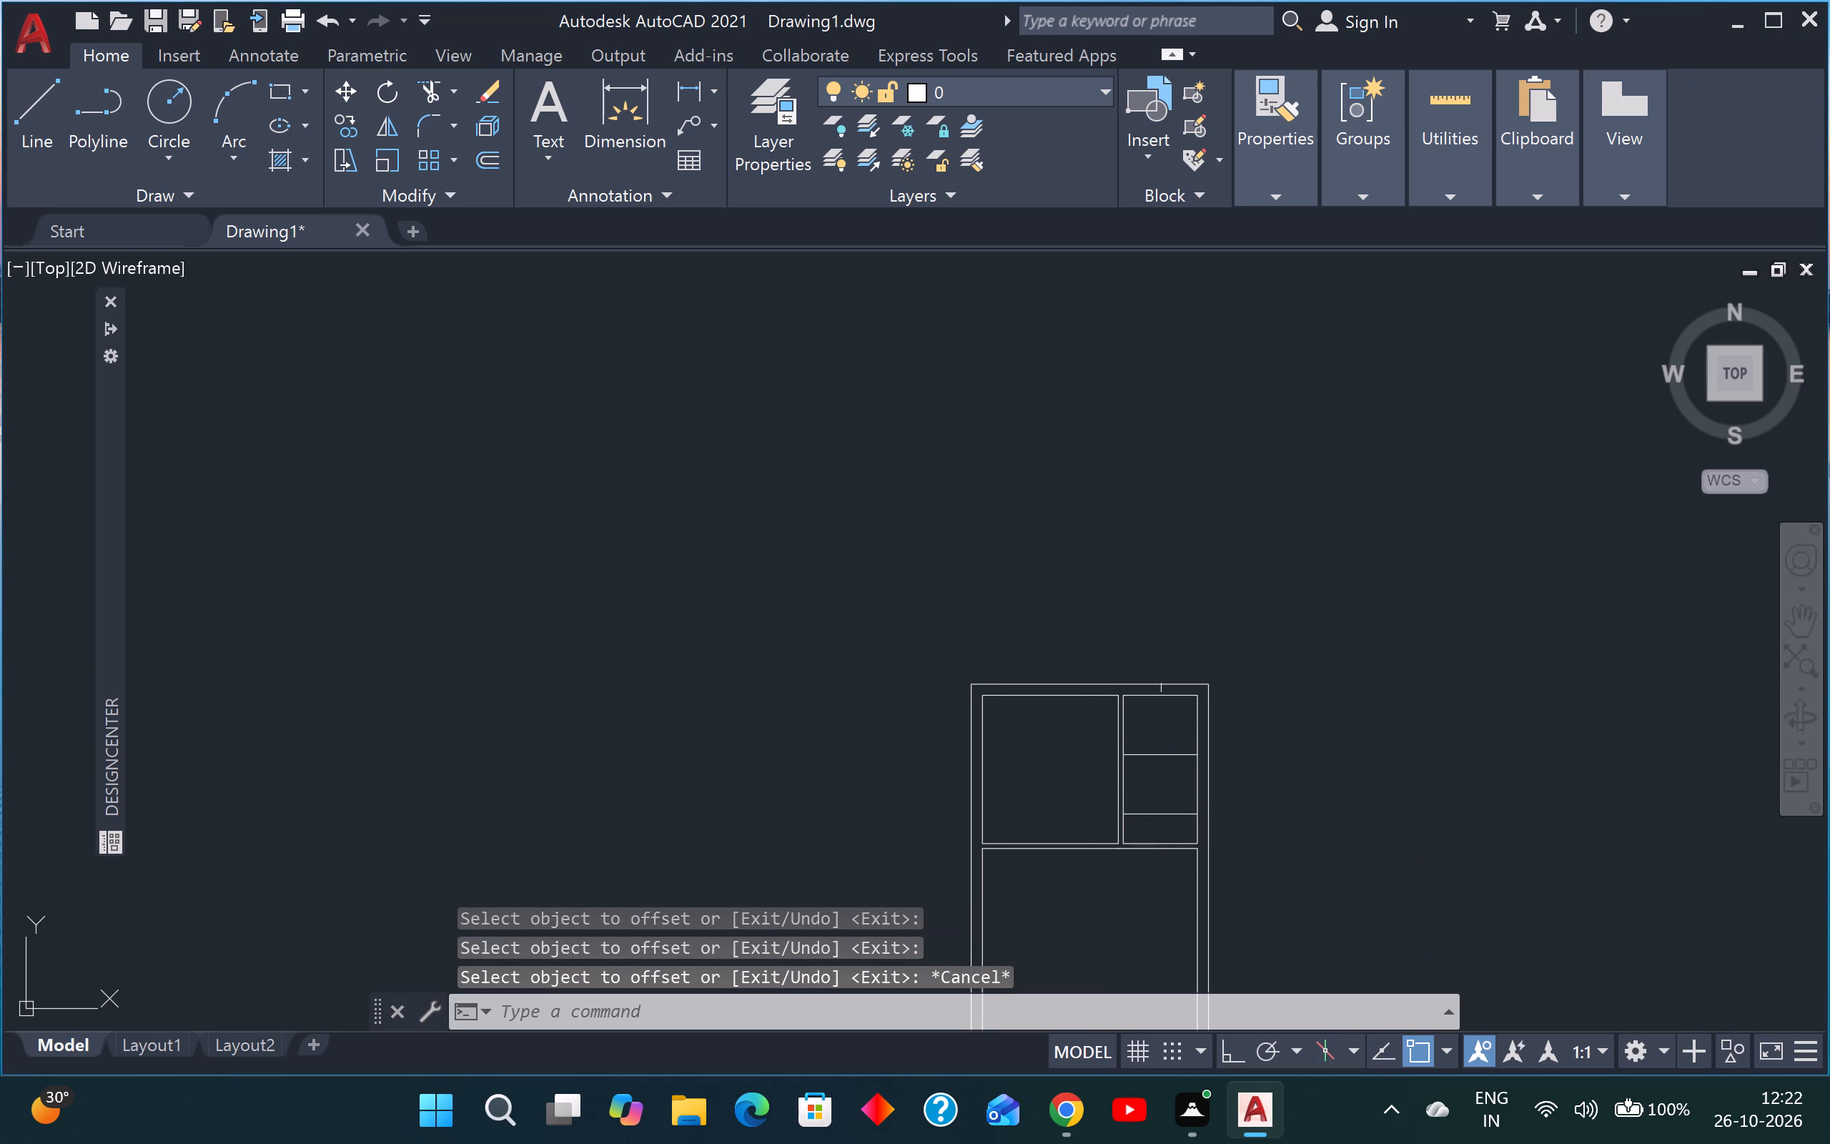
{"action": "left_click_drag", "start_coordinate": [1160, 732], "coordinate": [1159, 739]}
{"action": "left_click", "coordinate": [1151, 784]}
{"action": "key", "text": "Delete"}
Offset the cross partition line in the upper-right room 4" upward to give the partition its thickness.
{"action": "type", "text": "o"}
{"action": "key", "text": "space"}
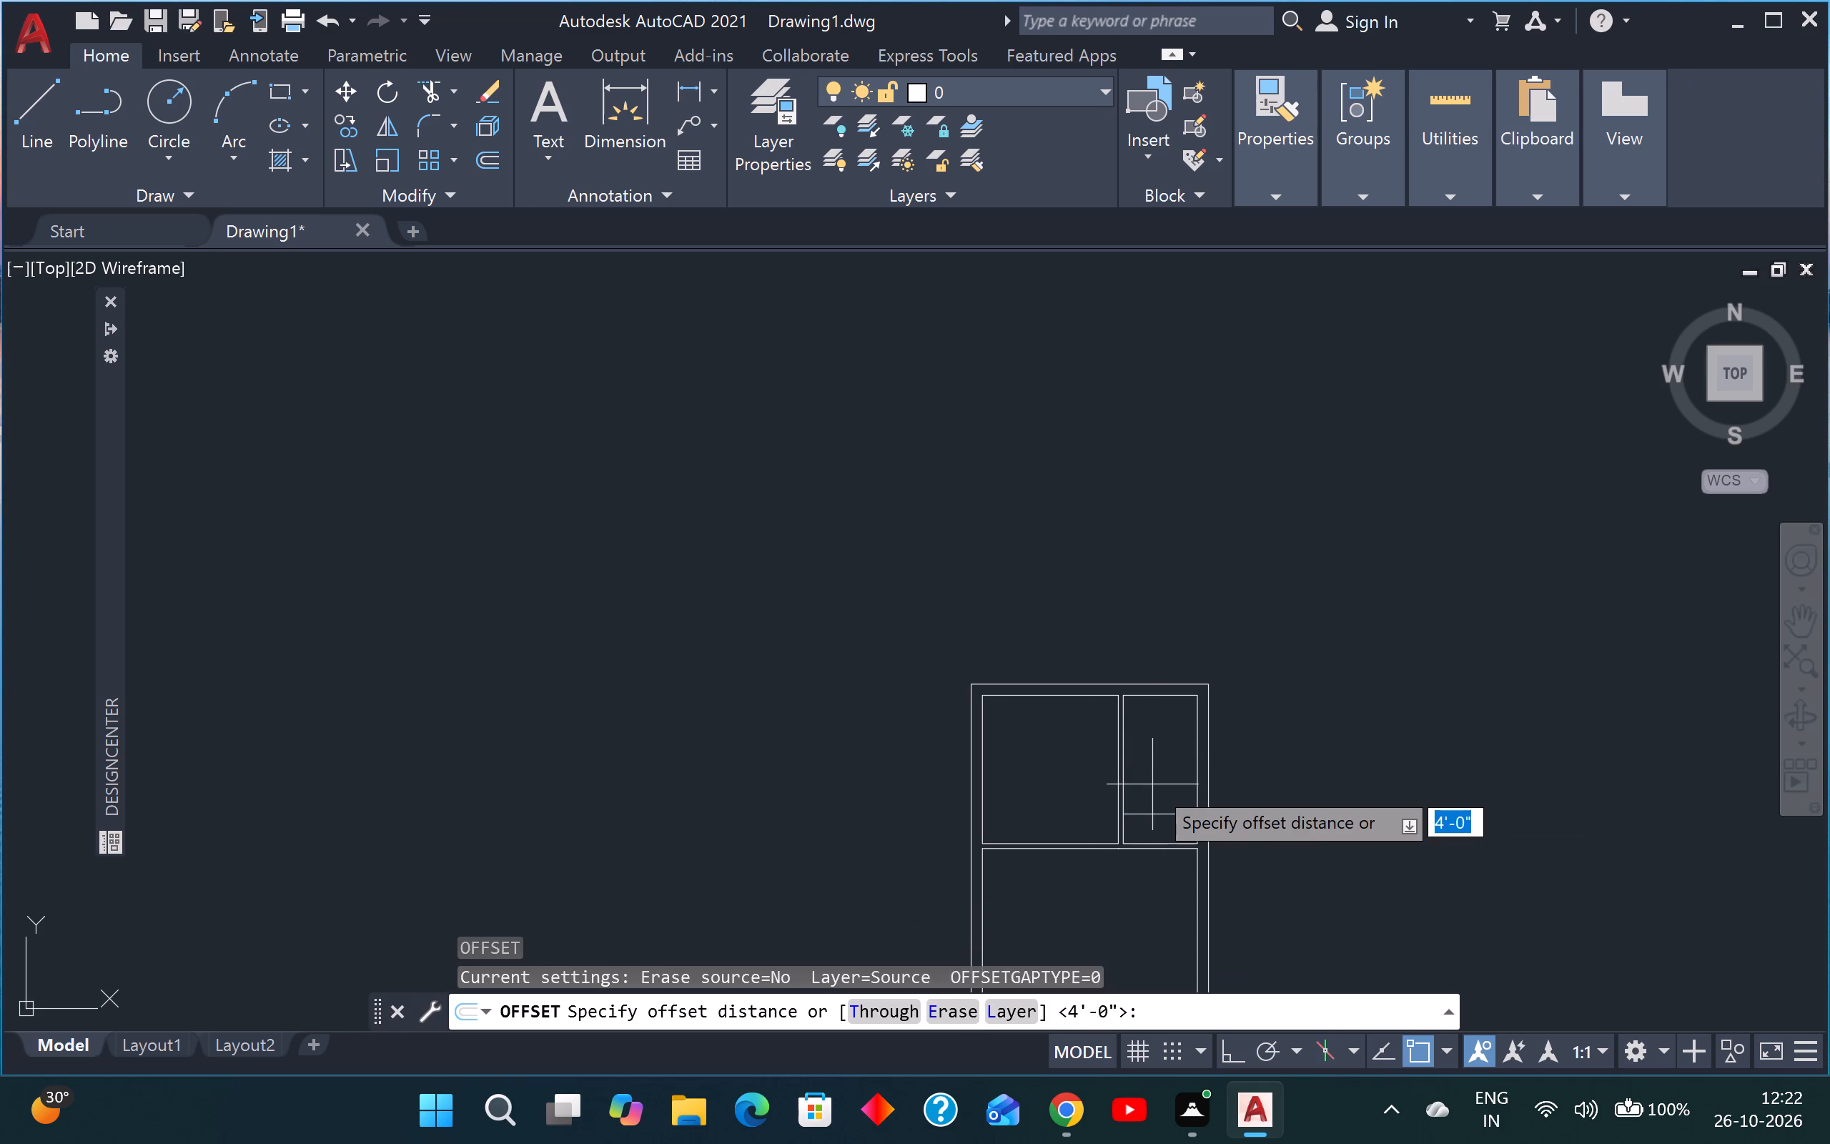
{"action": "key", "text": "8"}
{"action": "key", "text": "BackSpace"}
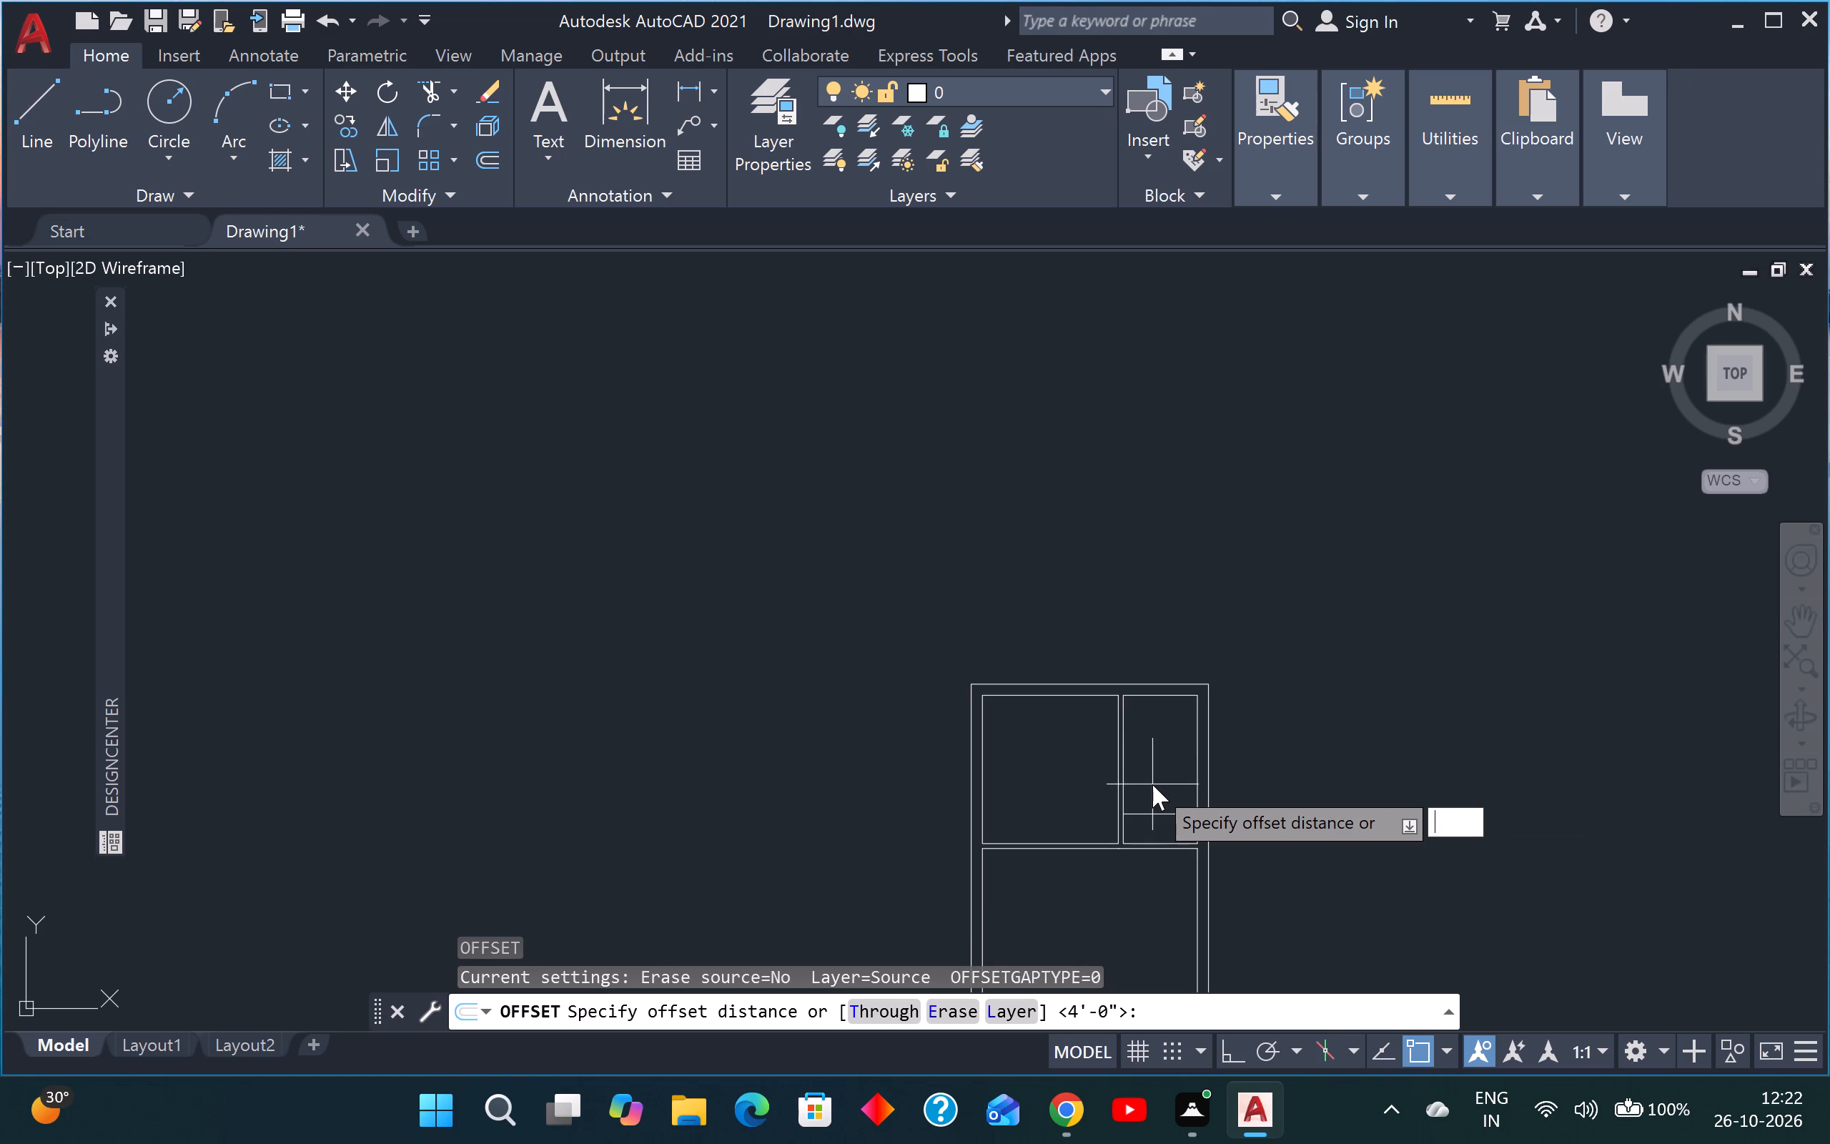
{"action": "key", "text": "BackSpace"}
{"action": "type", "text": "4\""}
{"action": "key", "text": "Return"}
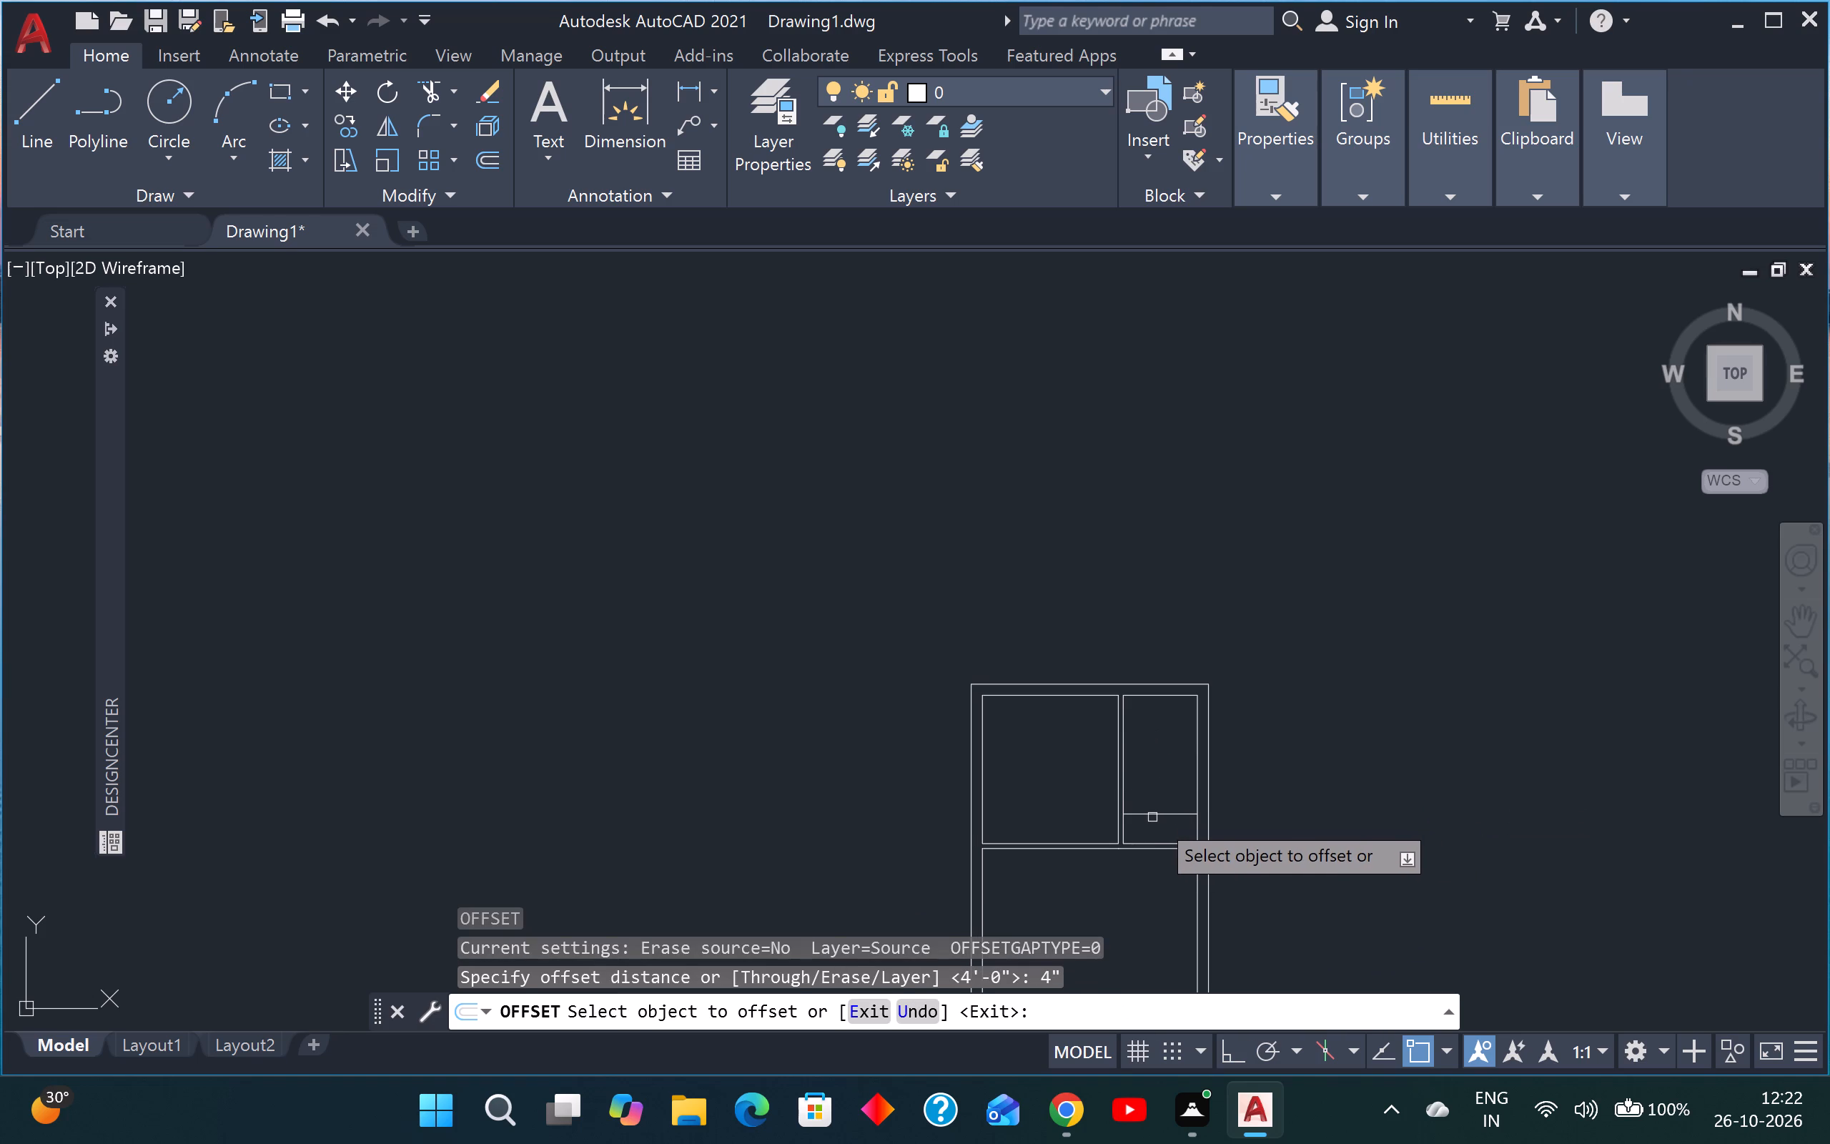
{"action": "left_click", "coordinate": [1157, 817]}
{"action": "left_click", "coordinate": [1154, 753]}
{"action": "key", "text": "Escape"}
{"action": "key", "text": "Escape"}
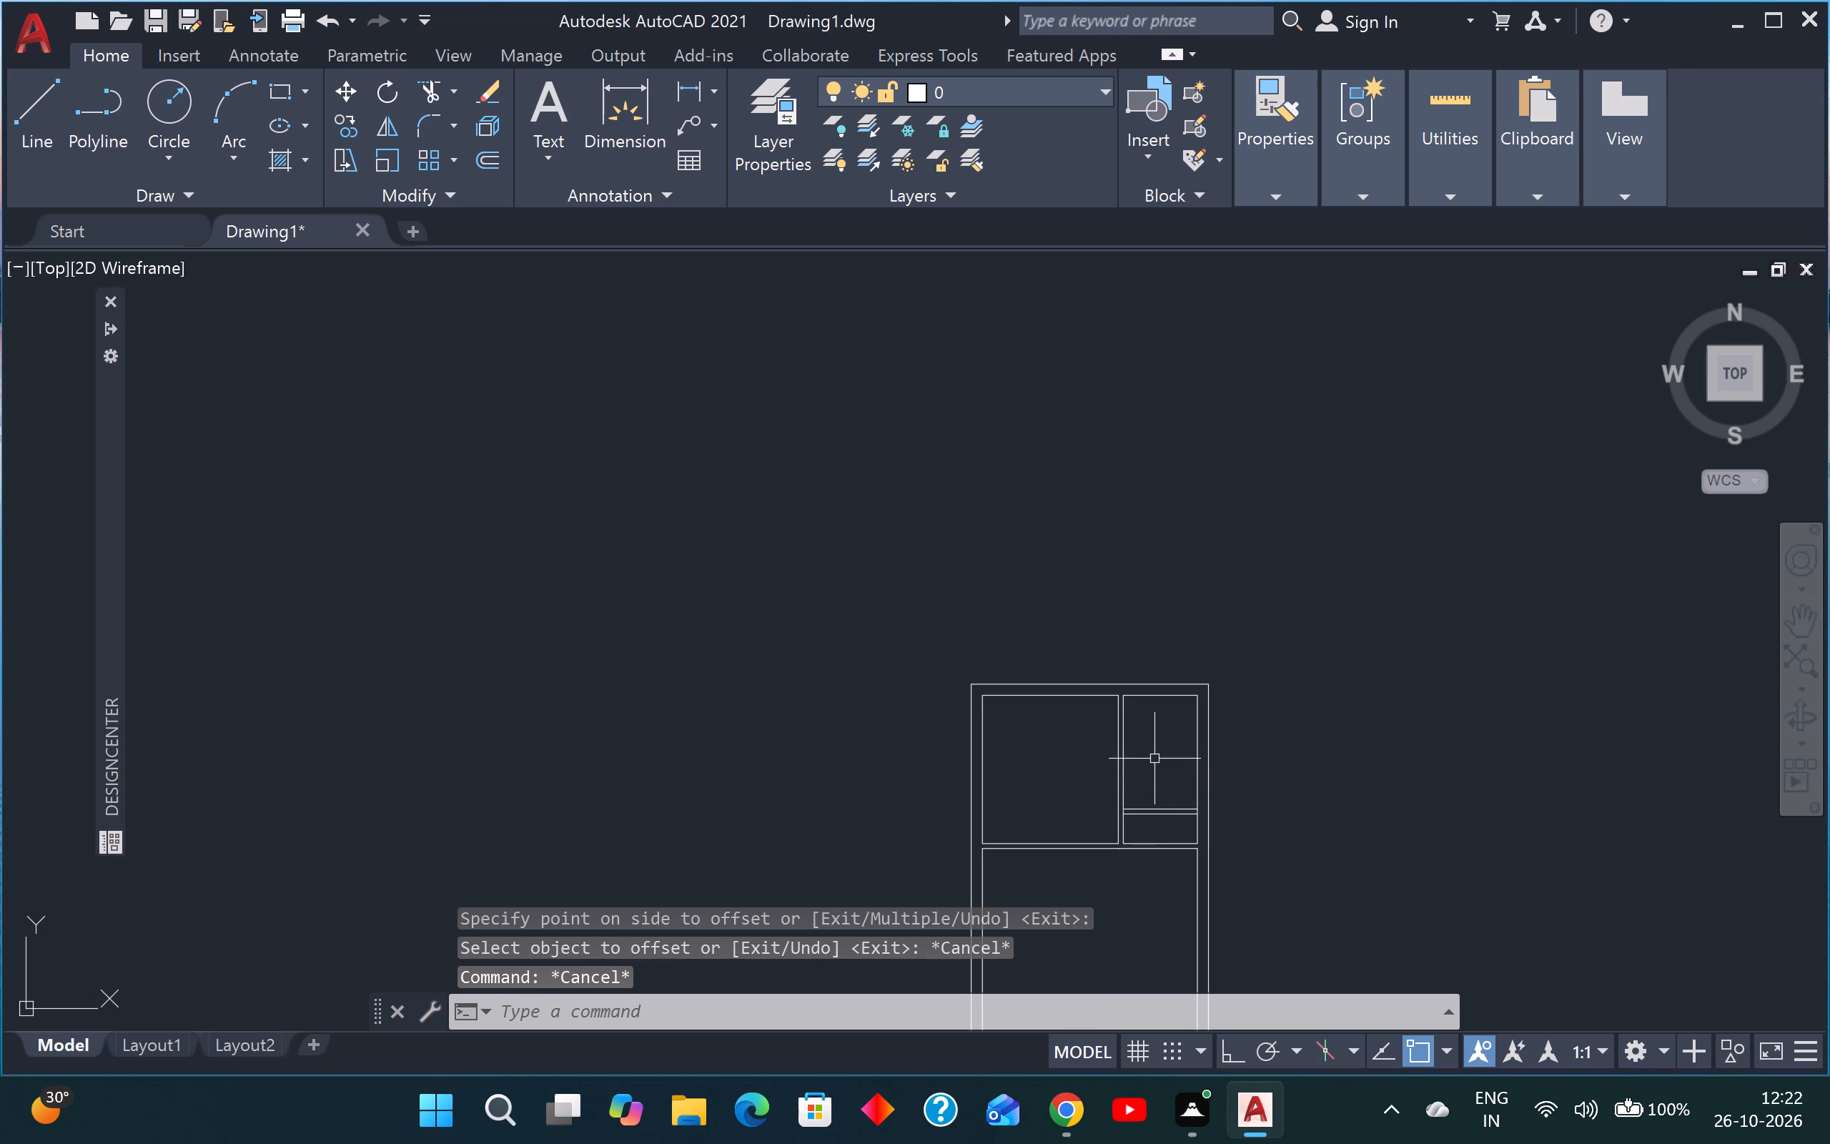
Extend the vertical partition's right line down to the horizontal partition's lower line.
{"action": "type", "text": "ex"}
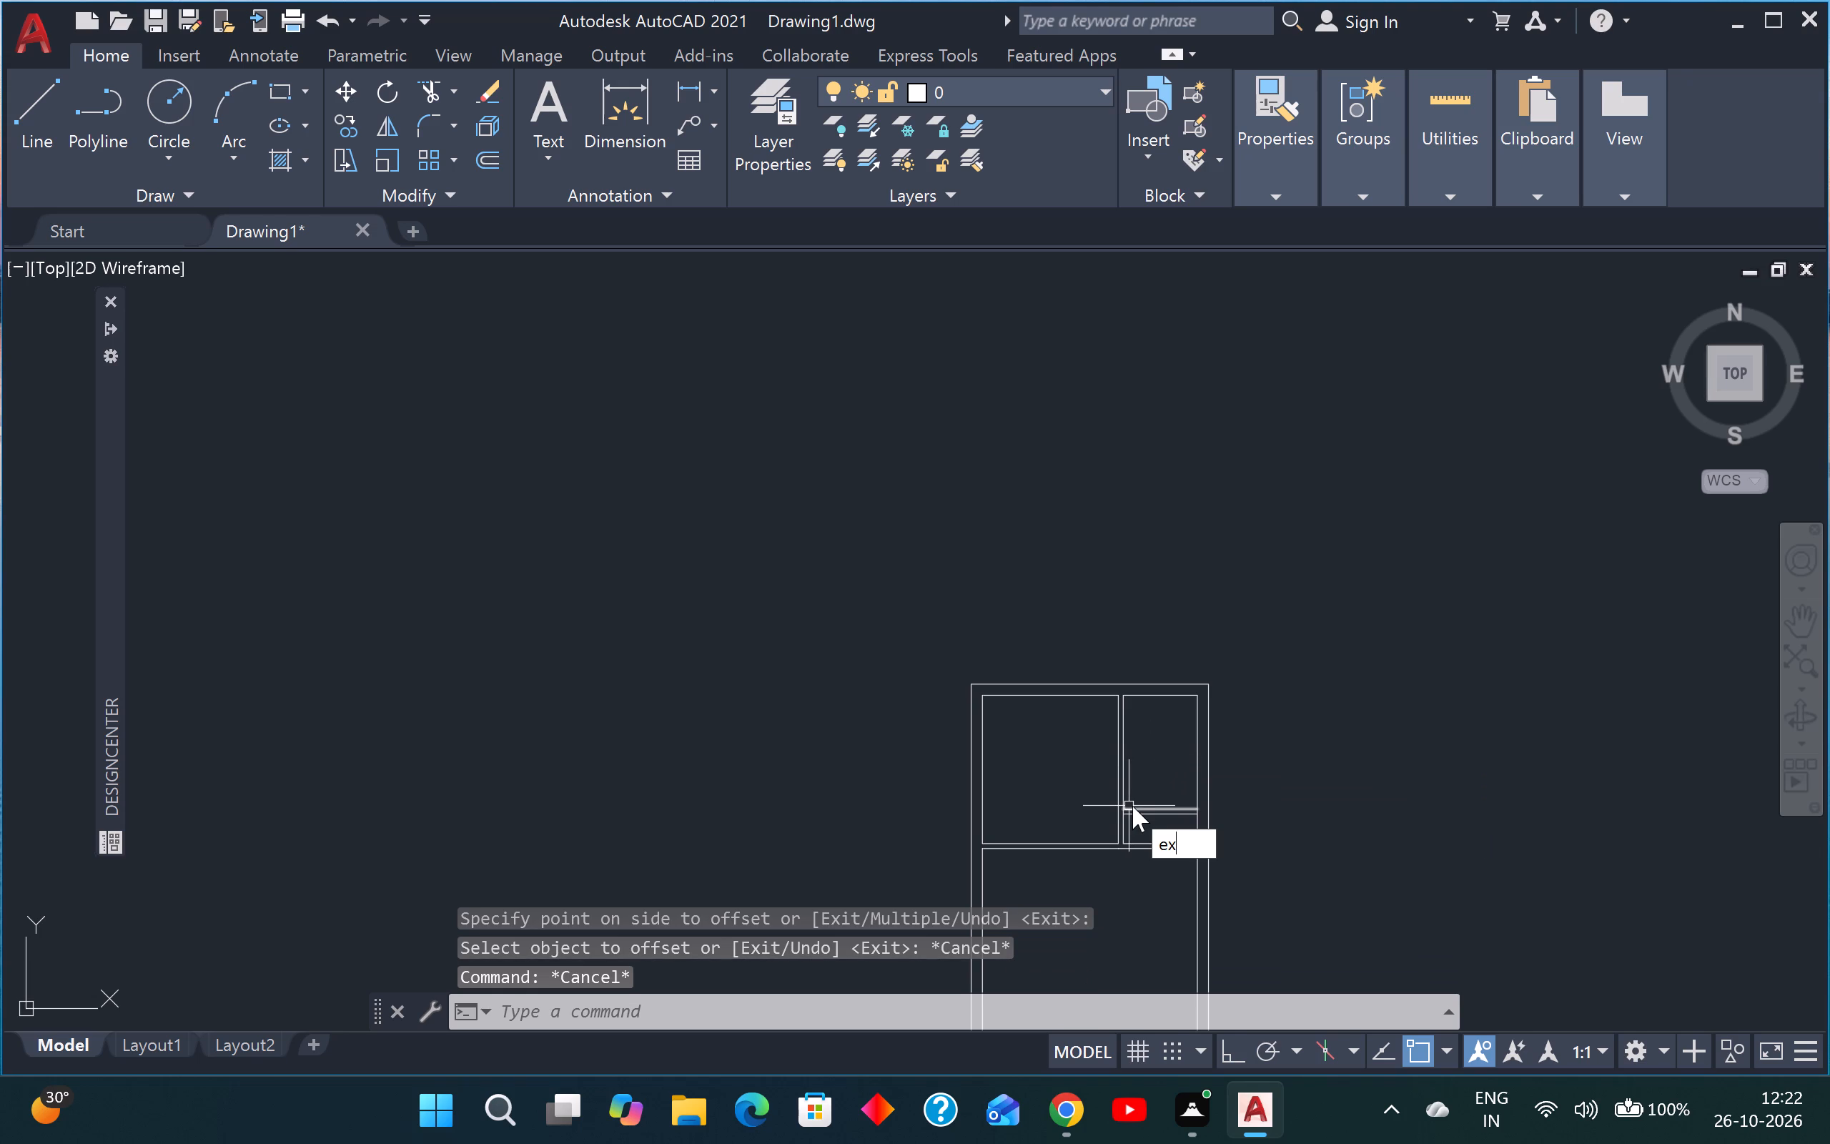
{"action": "left_click", "coordinate": [1202, 876]}
{"action": "scroll", "coordinate": [1146, 841], "scroll_direction": "up", "scroll_amount": 3}
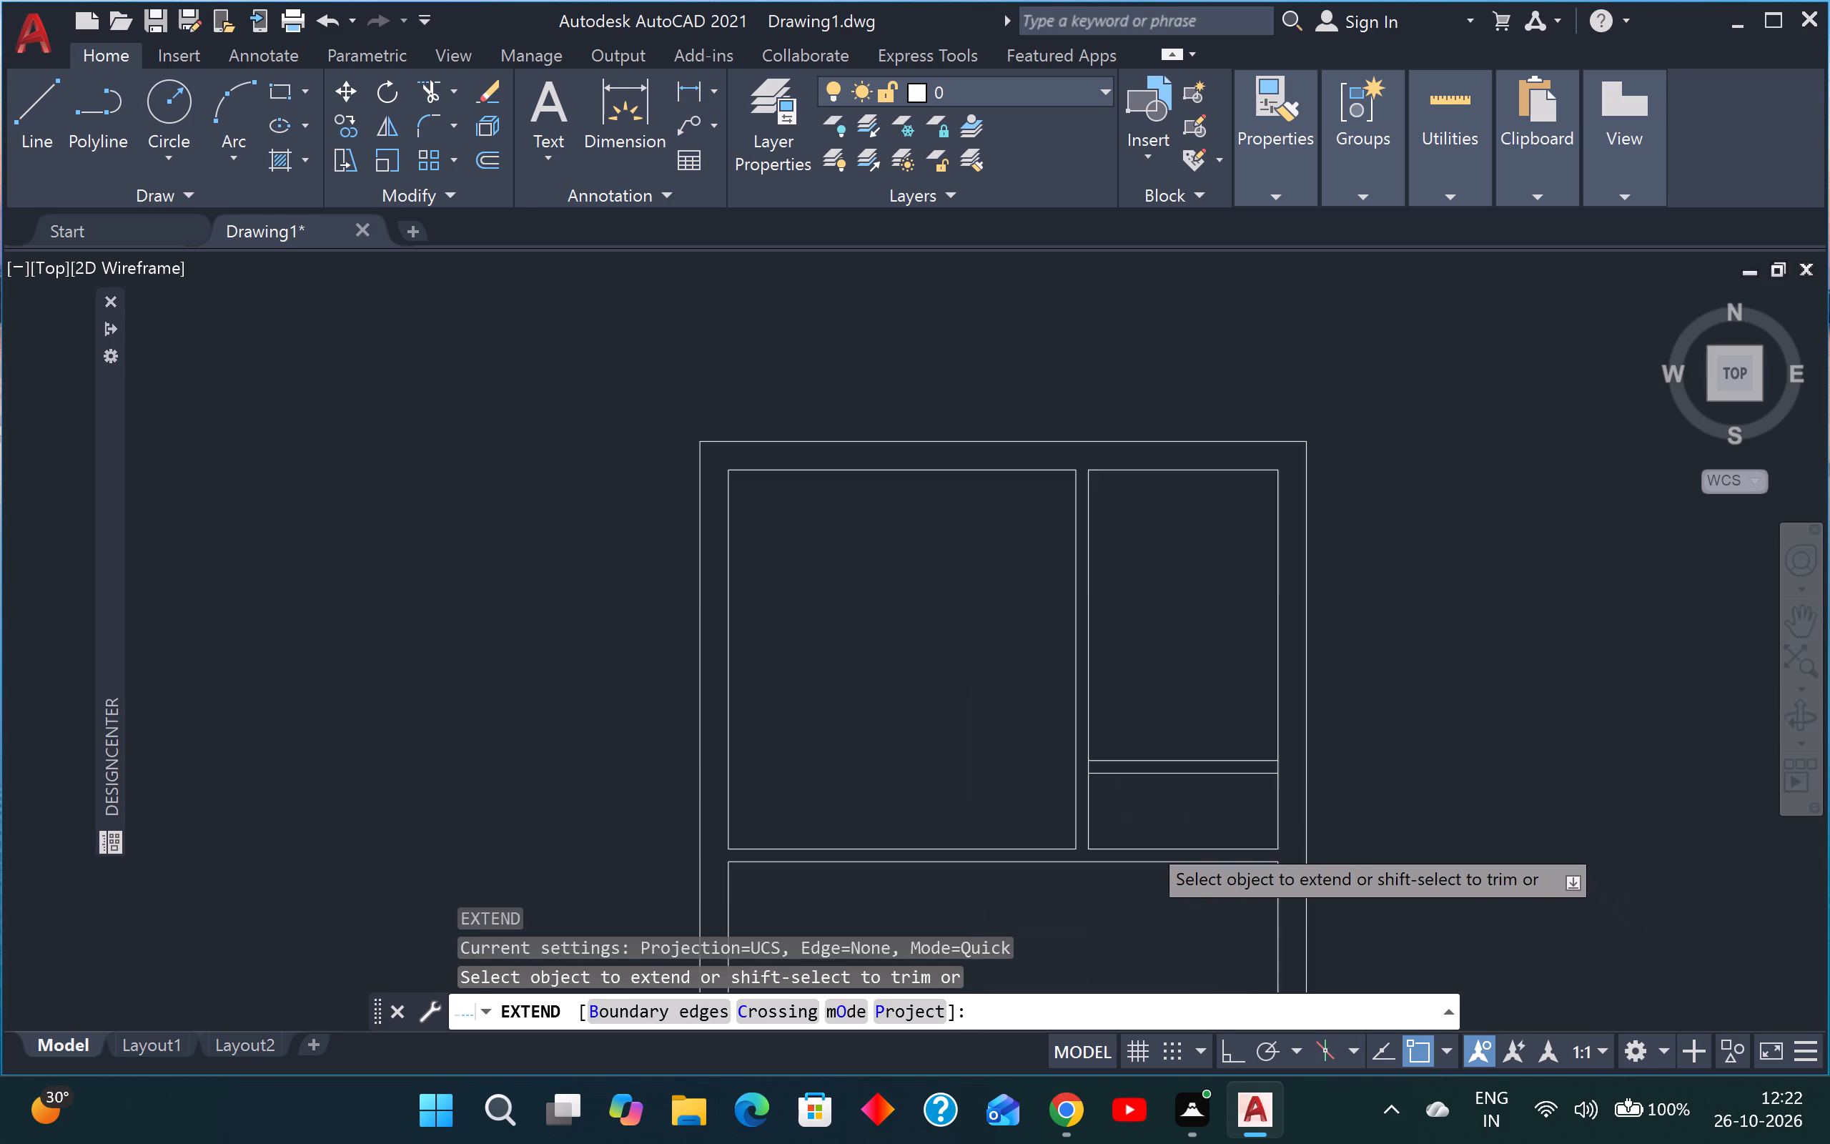
{"action": "left_click", "coordinate": [1056, 837]}
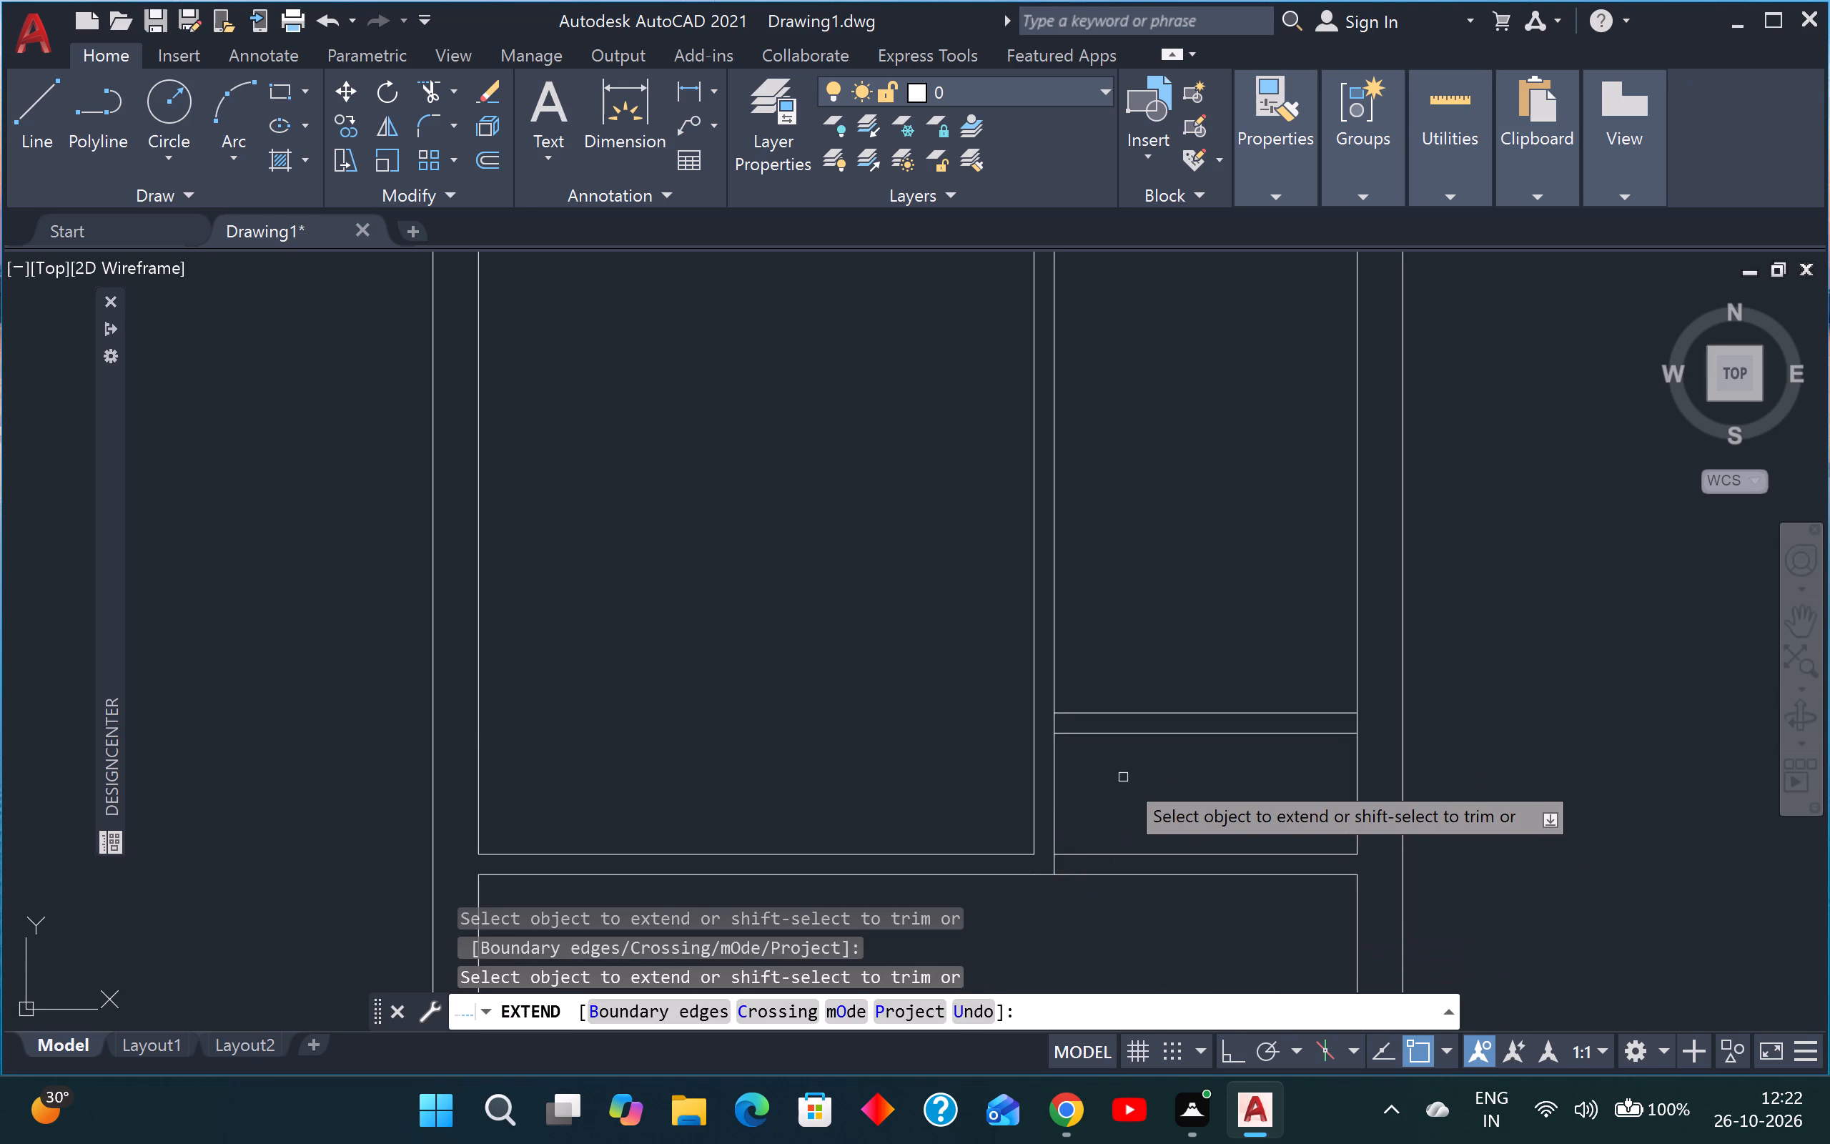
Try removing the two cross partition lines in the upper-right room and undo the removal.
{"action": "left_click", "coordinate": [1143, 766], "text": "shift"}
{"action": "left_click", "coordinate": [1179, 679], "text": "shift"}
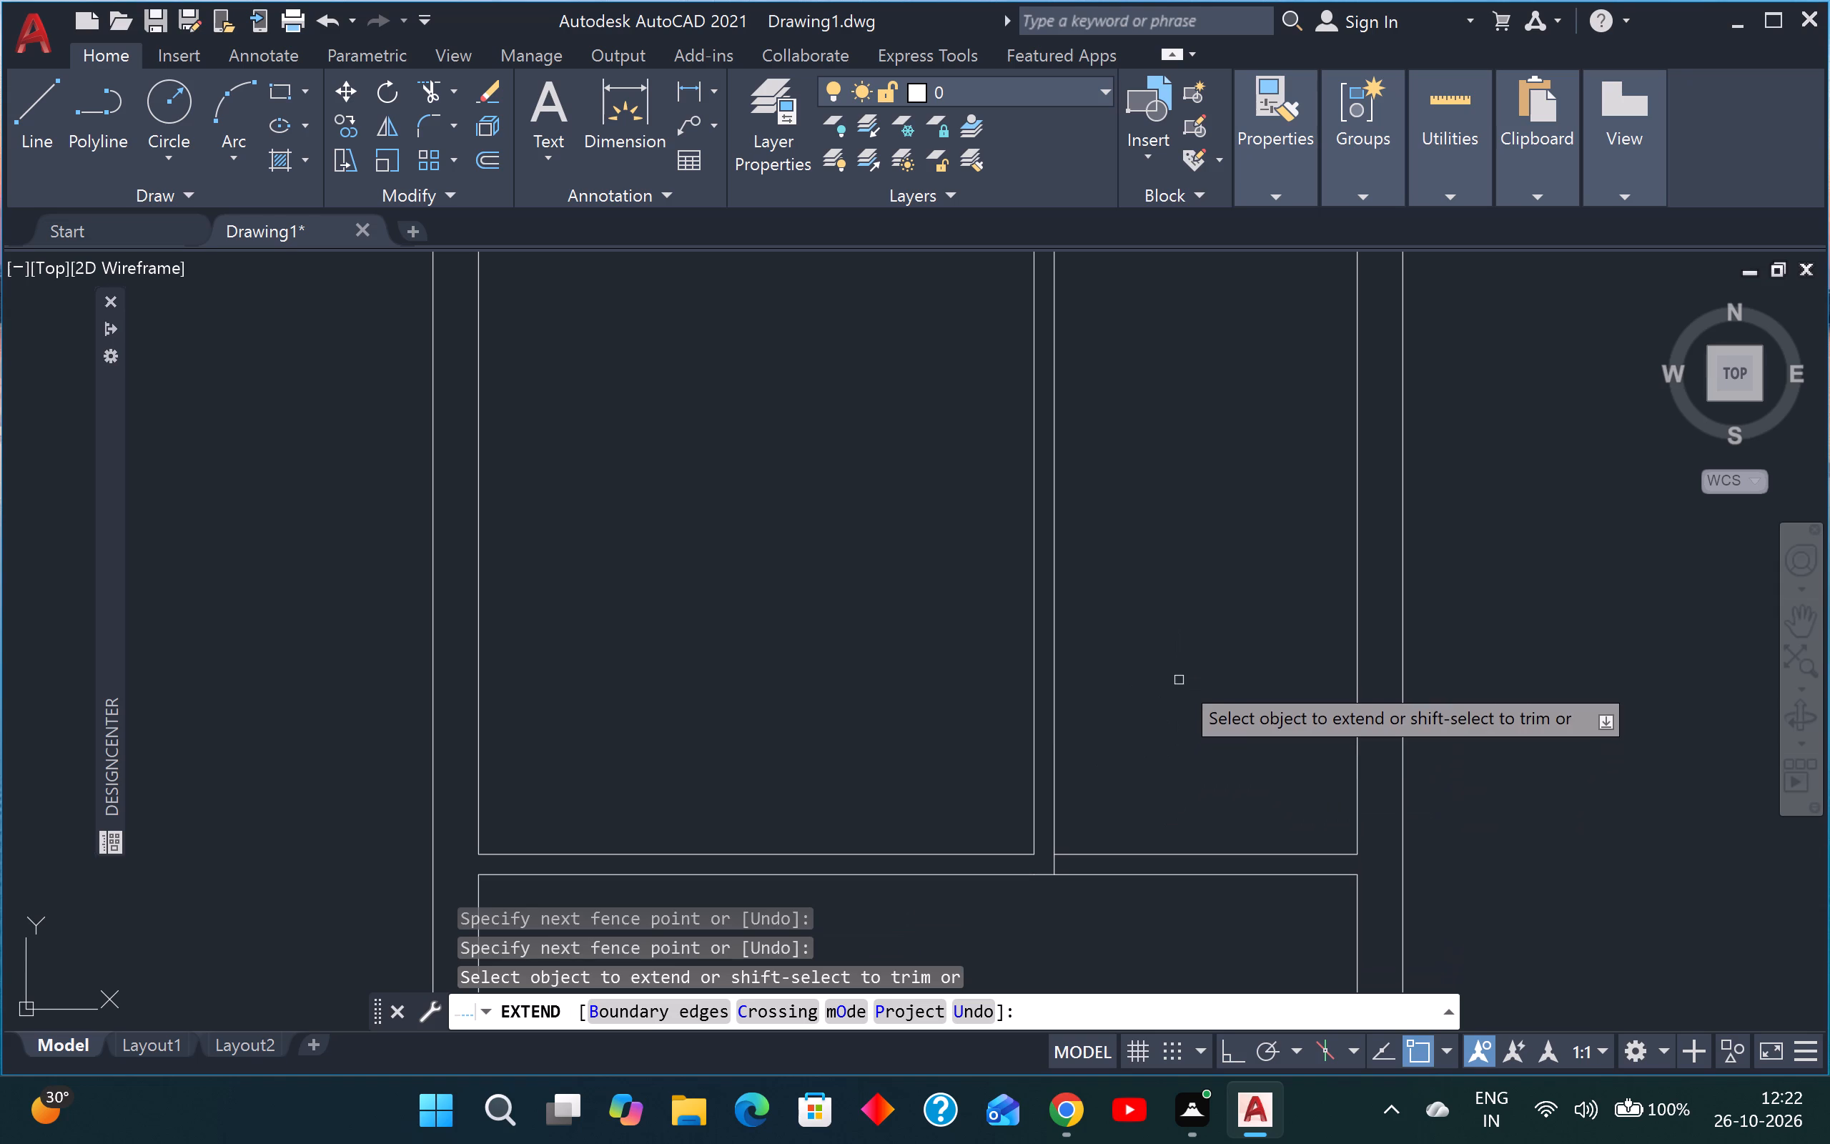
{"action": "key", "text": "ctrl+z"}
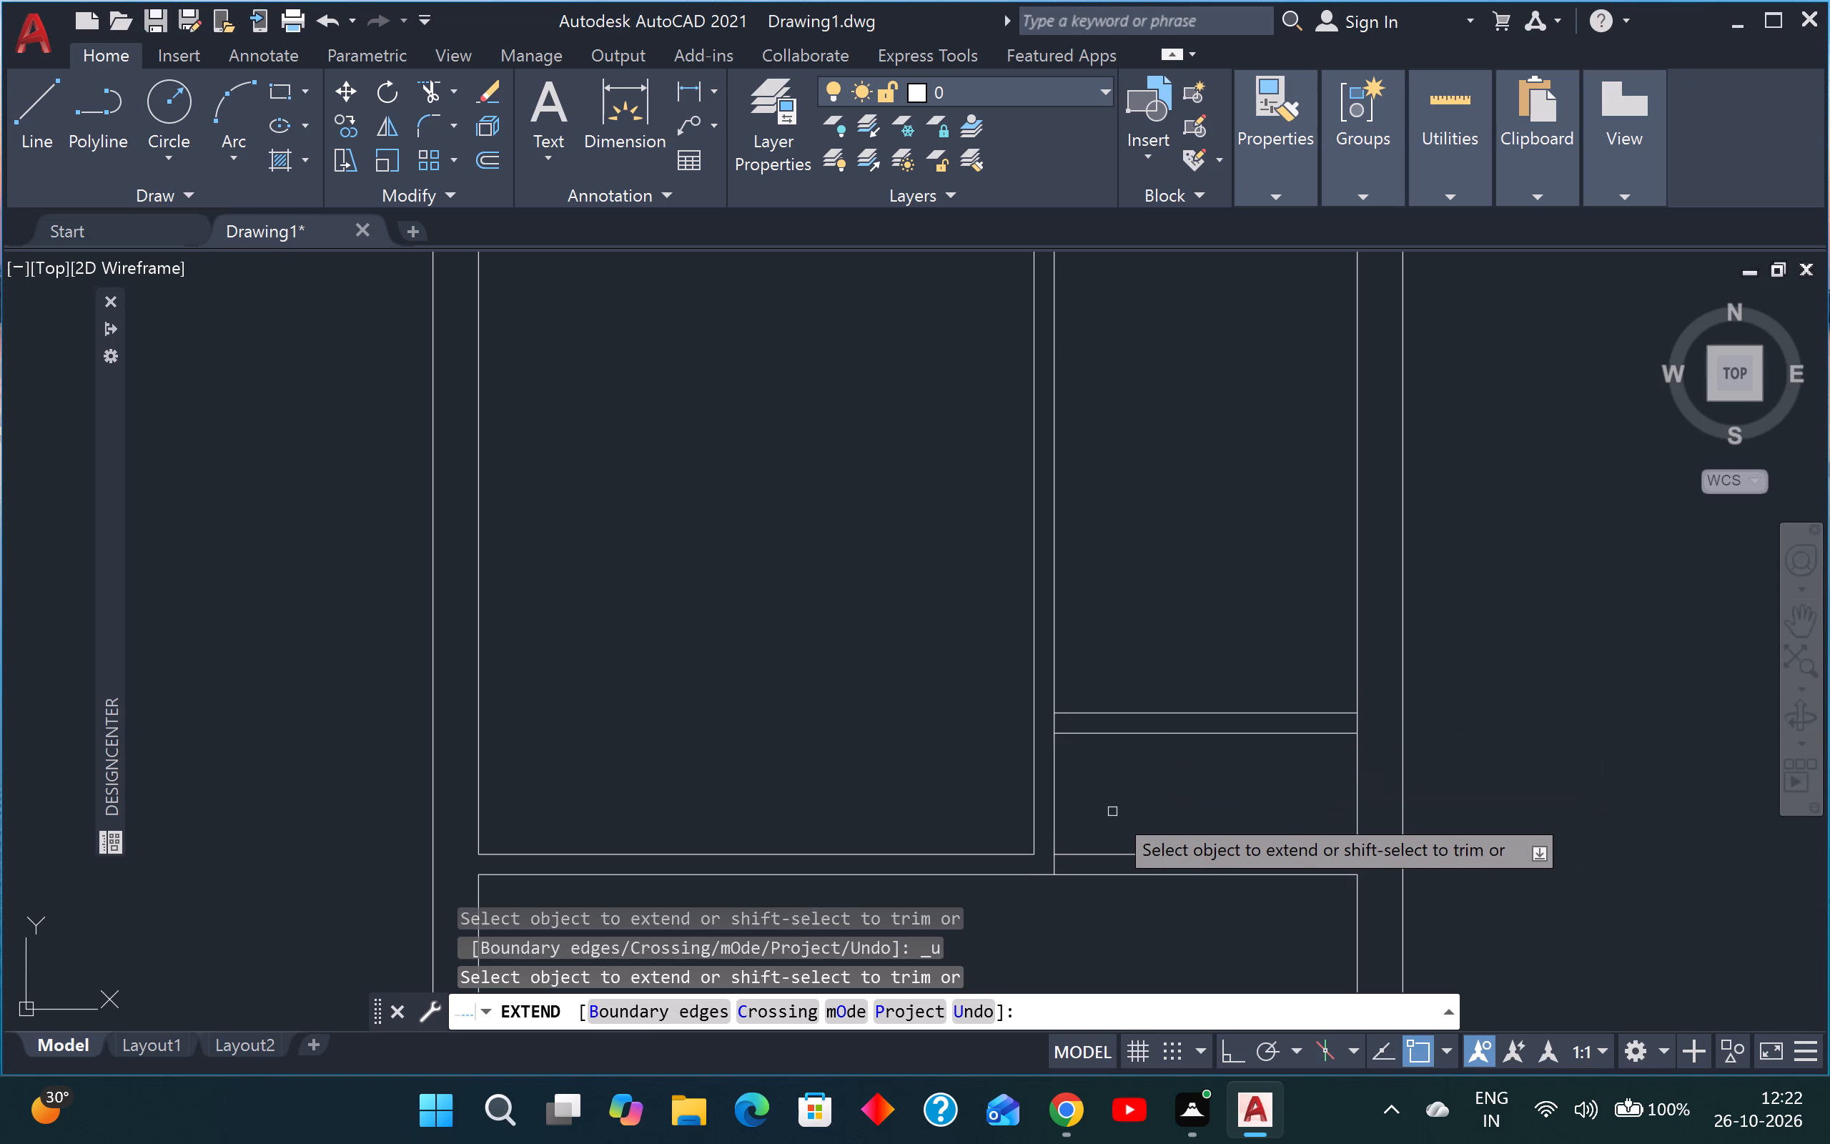
Trim the horizontal partition's two line segments running from the vertical partition to the right wall.
{"action": "left_click", "coordinate": [1124, 809], "text": "shift"}
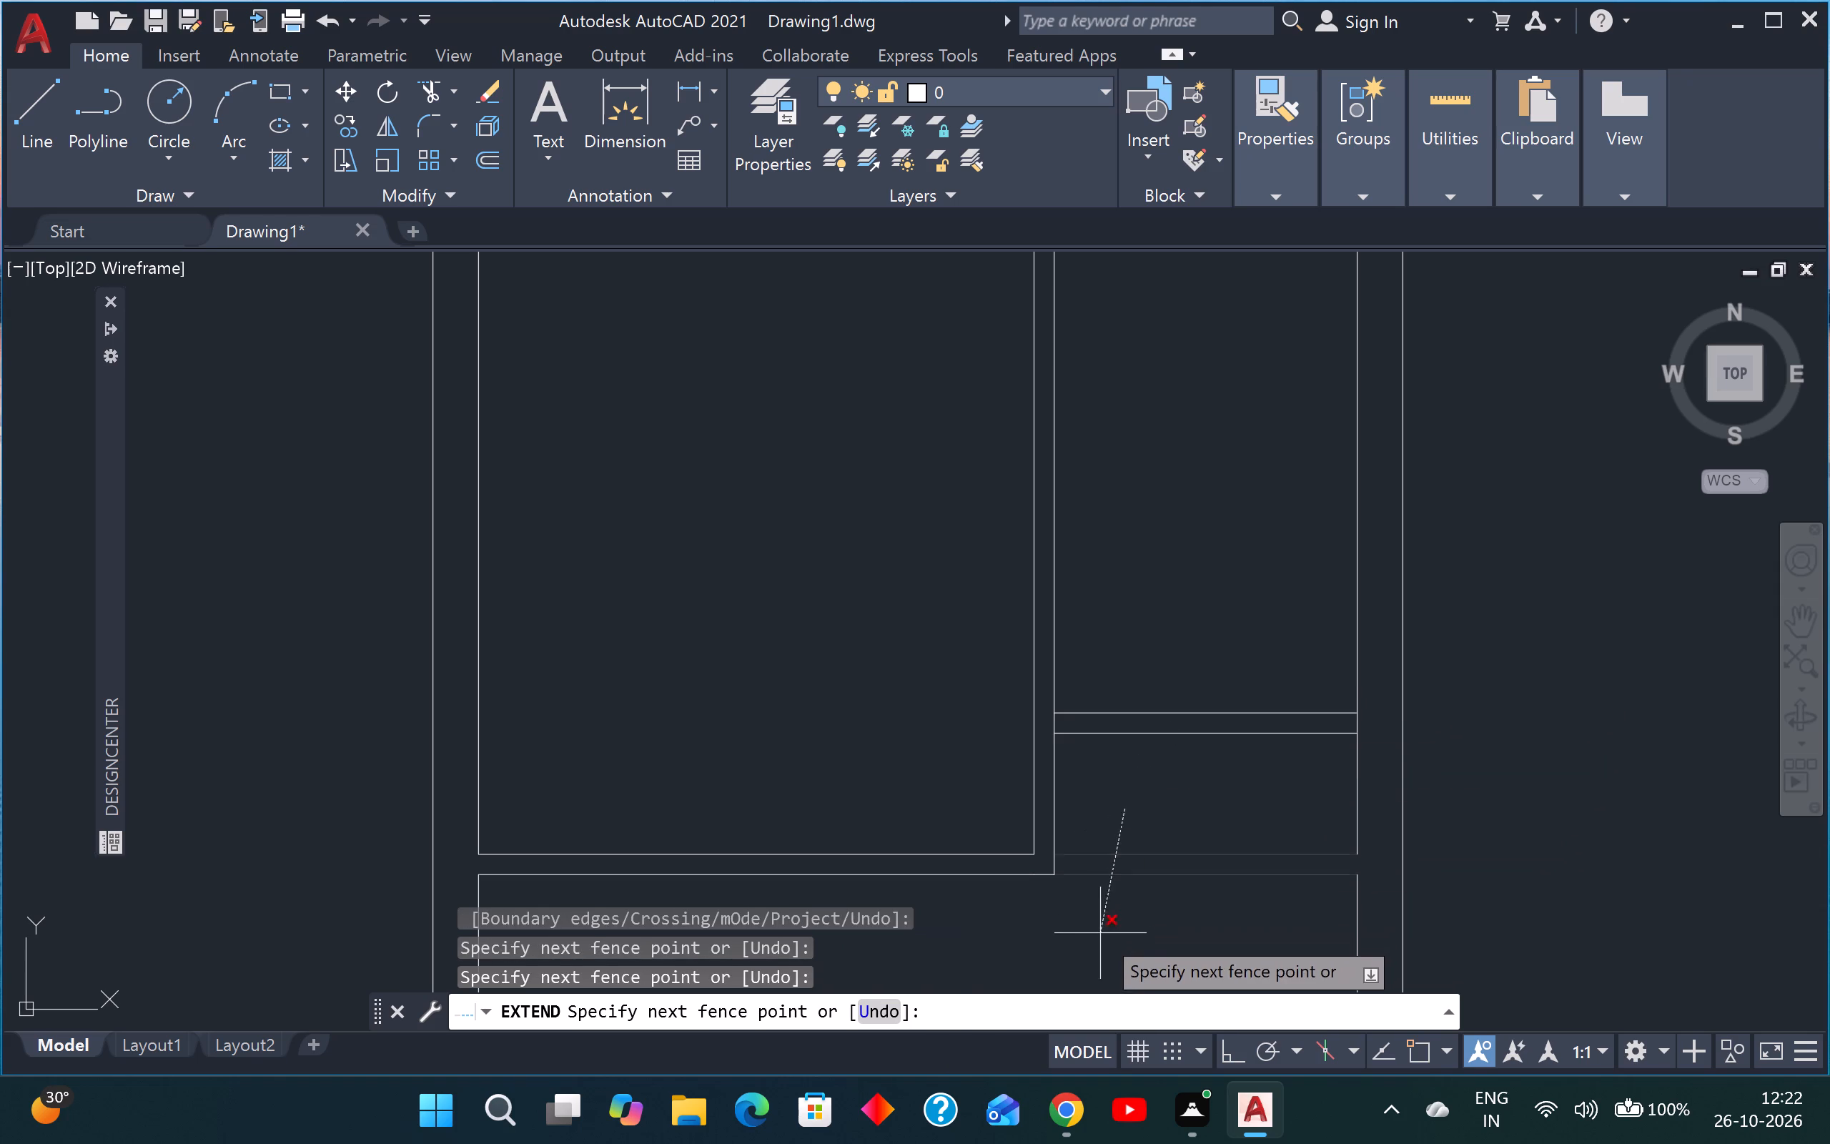
{"action": "left_click", "coordinate": [1100, 933], "text": "shift"}
Extend the right inner wall line upward to close the gap left by the removed partition.
{"action": "scroll", "coordinate": [1132, 840], "scroll_direction": "up", "scroll_amount": 1}
{"action": "scroll", "coordinate": [1132, 841], "scroll_direction": "down", "scroll_amount": 6}
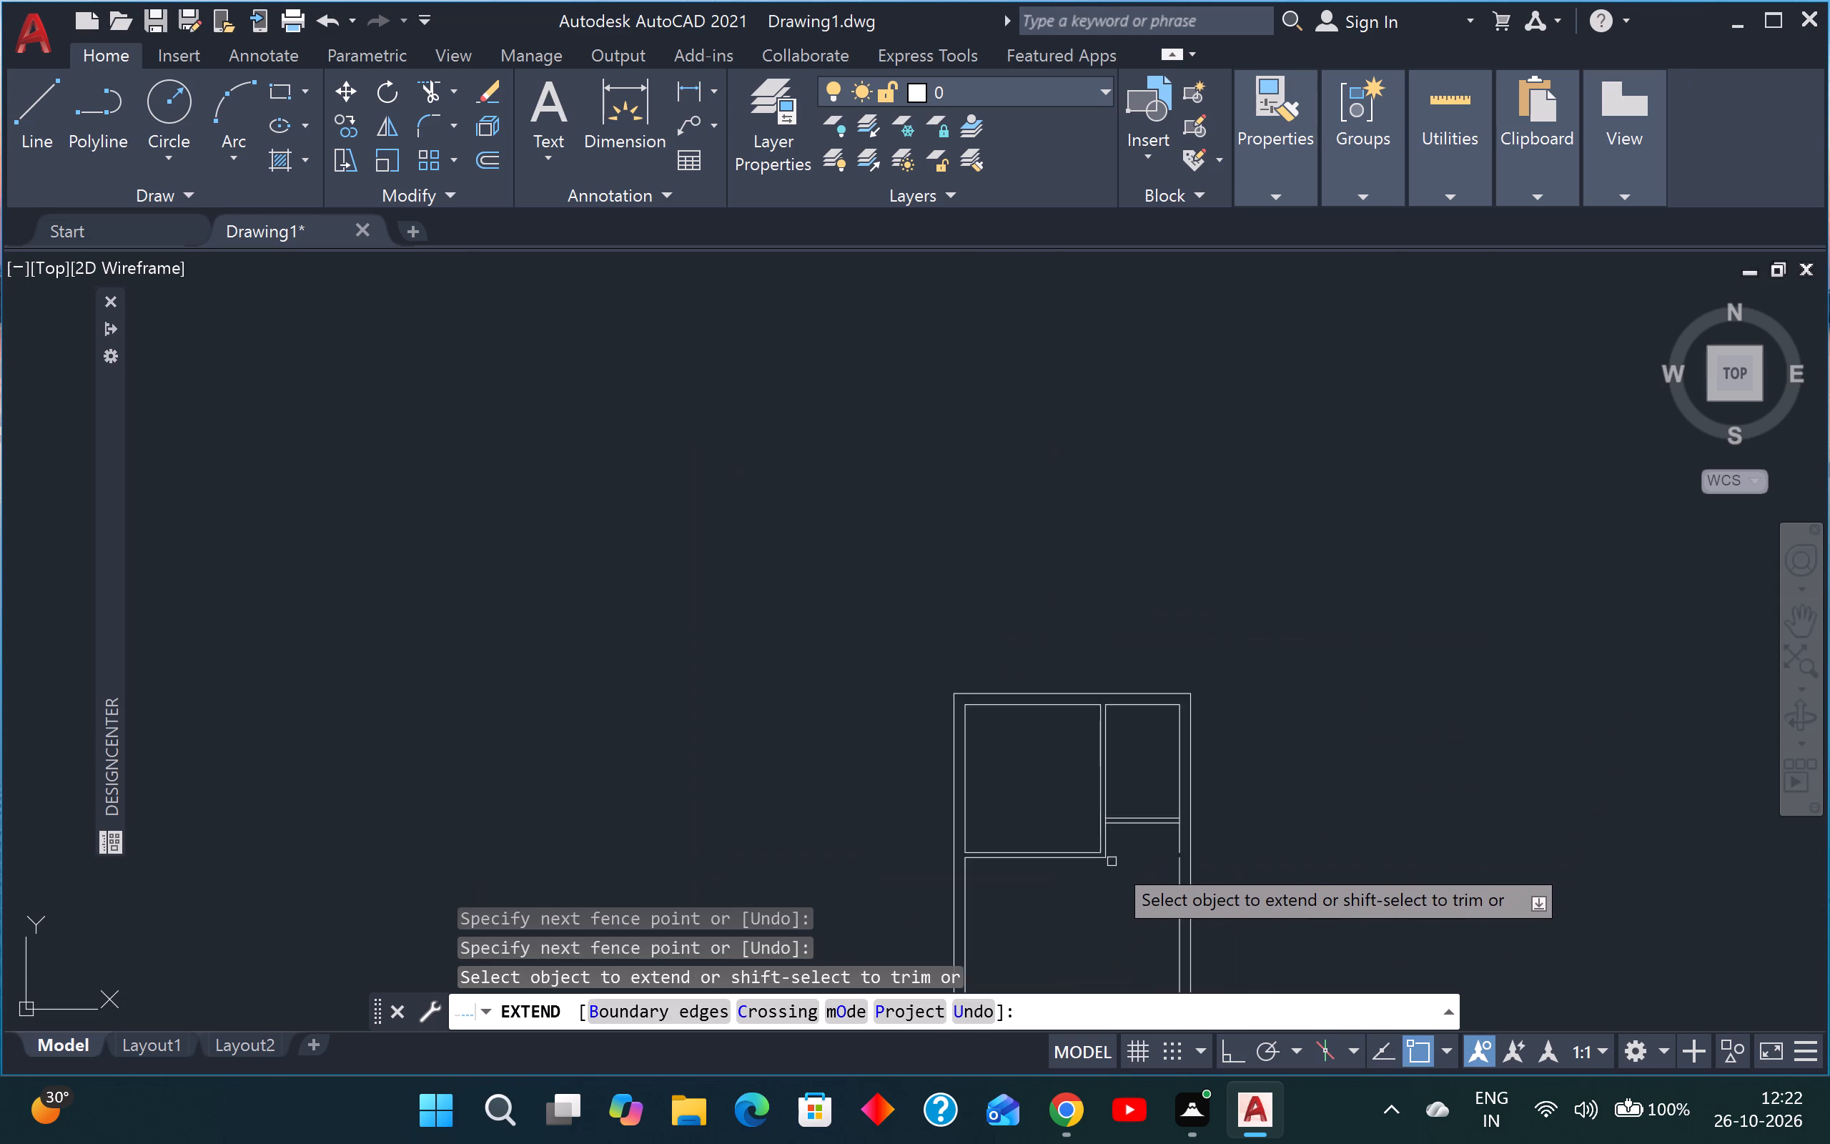
{"action": "middle_click_drag", "start_coordinate": [1099, 905], "coordinate": [1133, 903]}
{"action": "scroll", "coordinate": [1157, 866], "scroll_direction": "up", "scroll_amount": 2}
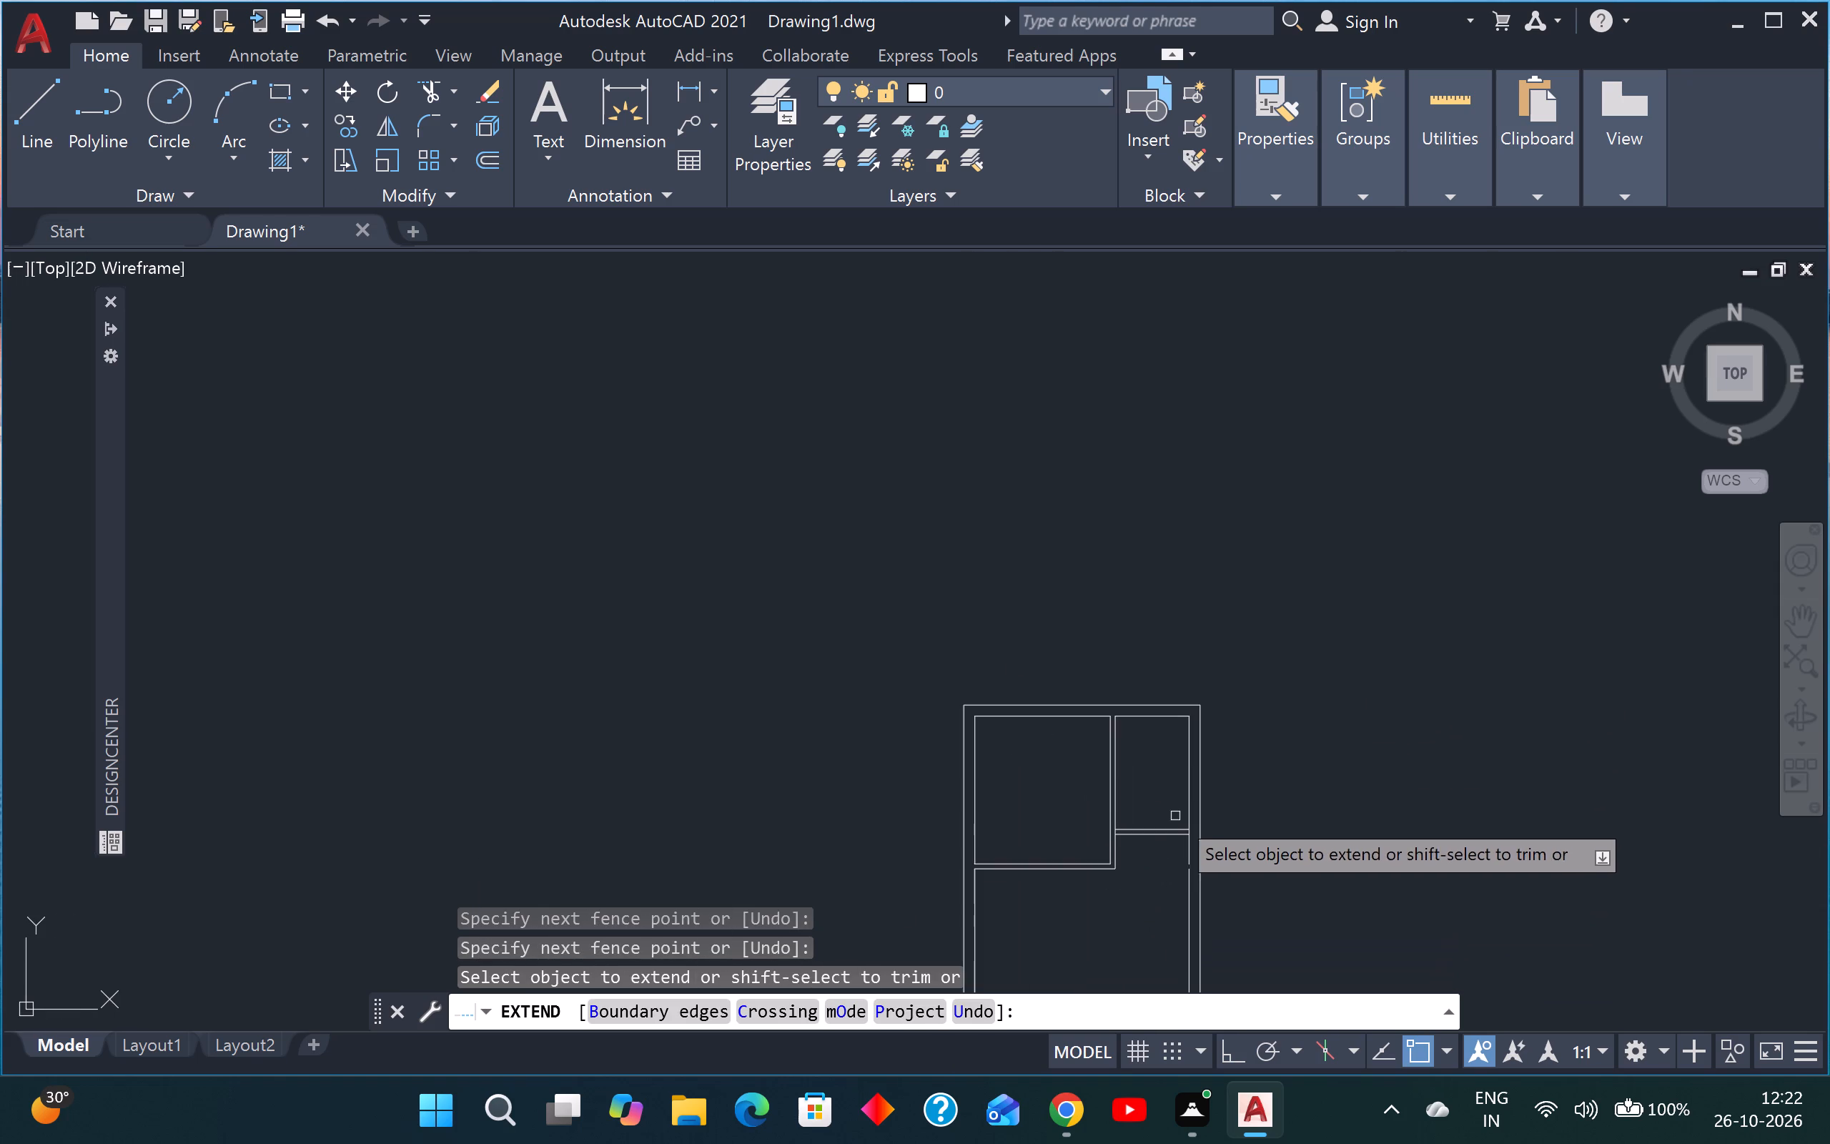
{"action": "left_click", "coordinate": [1192, 881]}
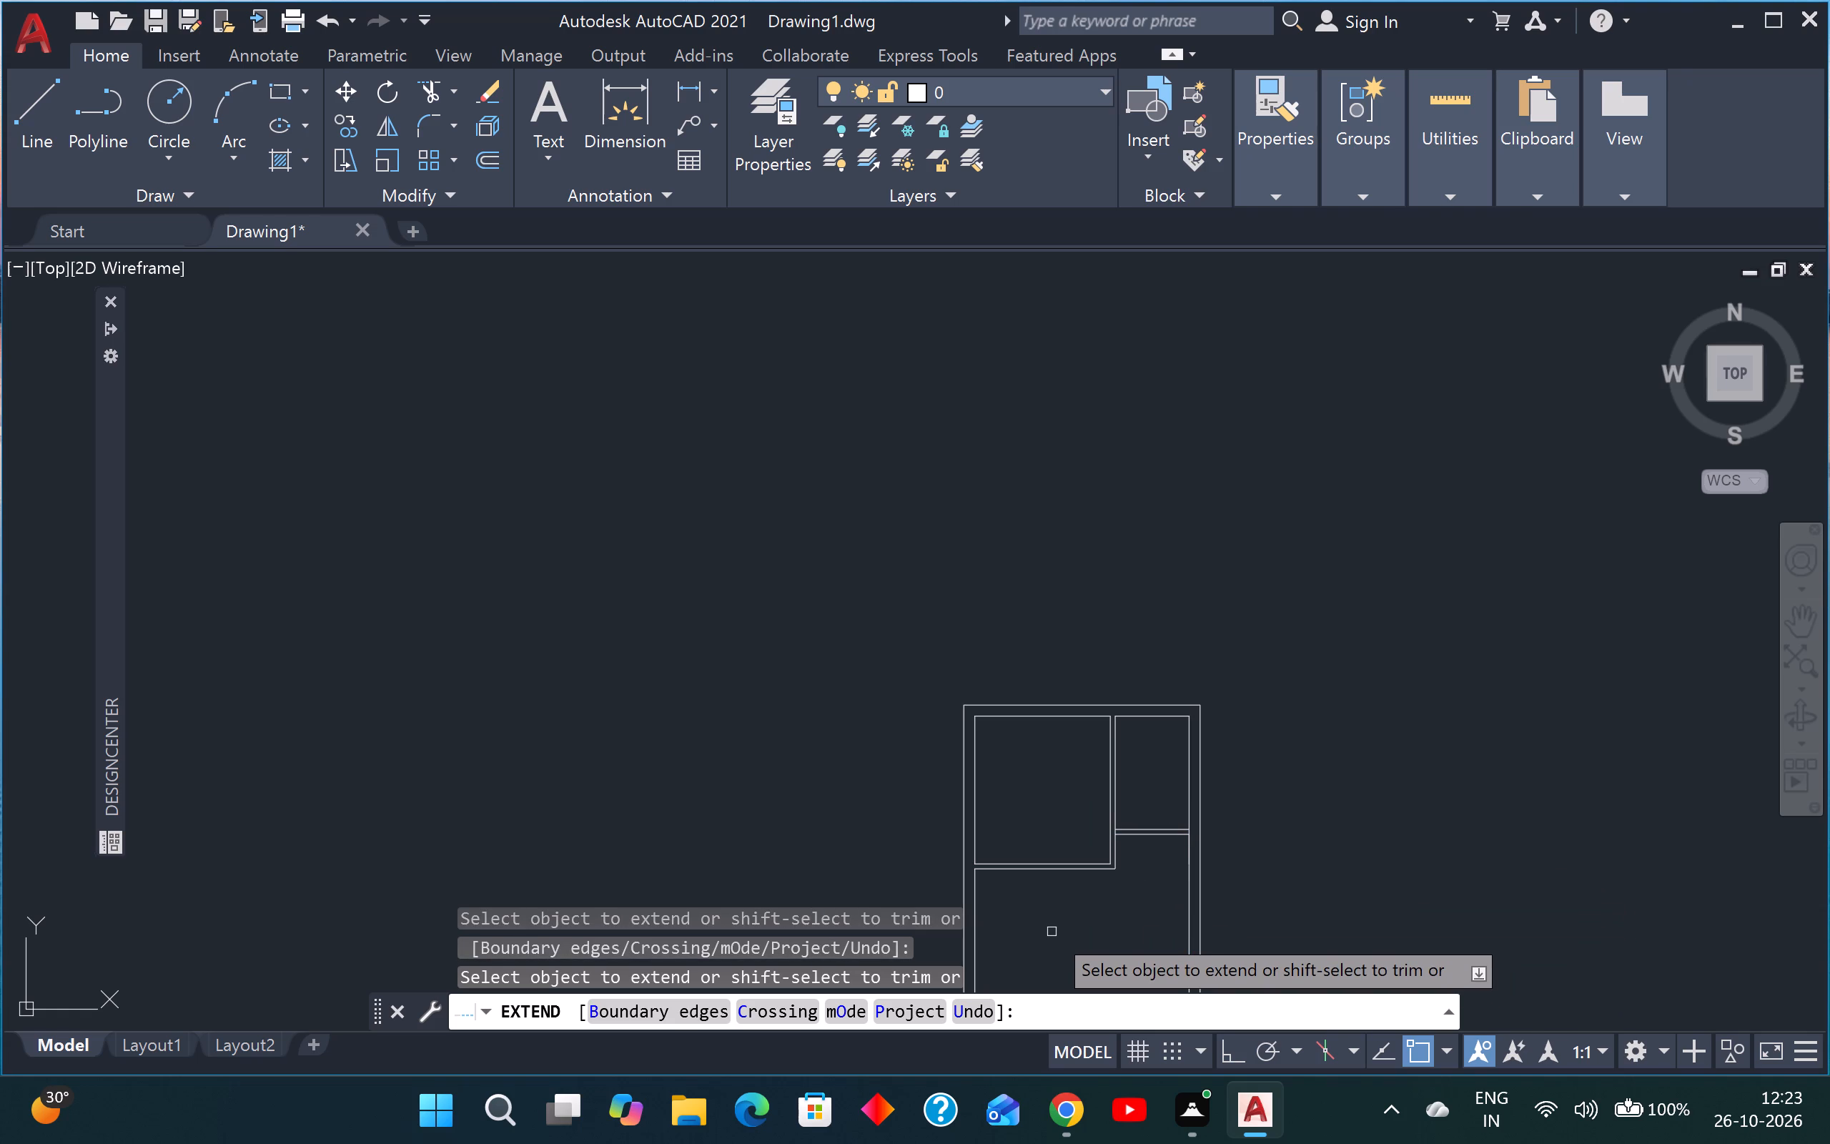
{"action": "scroll", "coordinate": [1032, 887], "scroll_direction": "down", "scroll_amount": 2}
{"action": "scroll", "coordinate": [1055, 972], "scroll_direction": "up", "scroll_amount": 2}
{"action": "middle_click_drag", "start_coordinate": [1034, 873], "coordinate": [1113, 709]}
{"action": "key", "text": "Escape"}
{"action": "key", "text": "Escape"}
{"action": "key", "text": "Escape"}
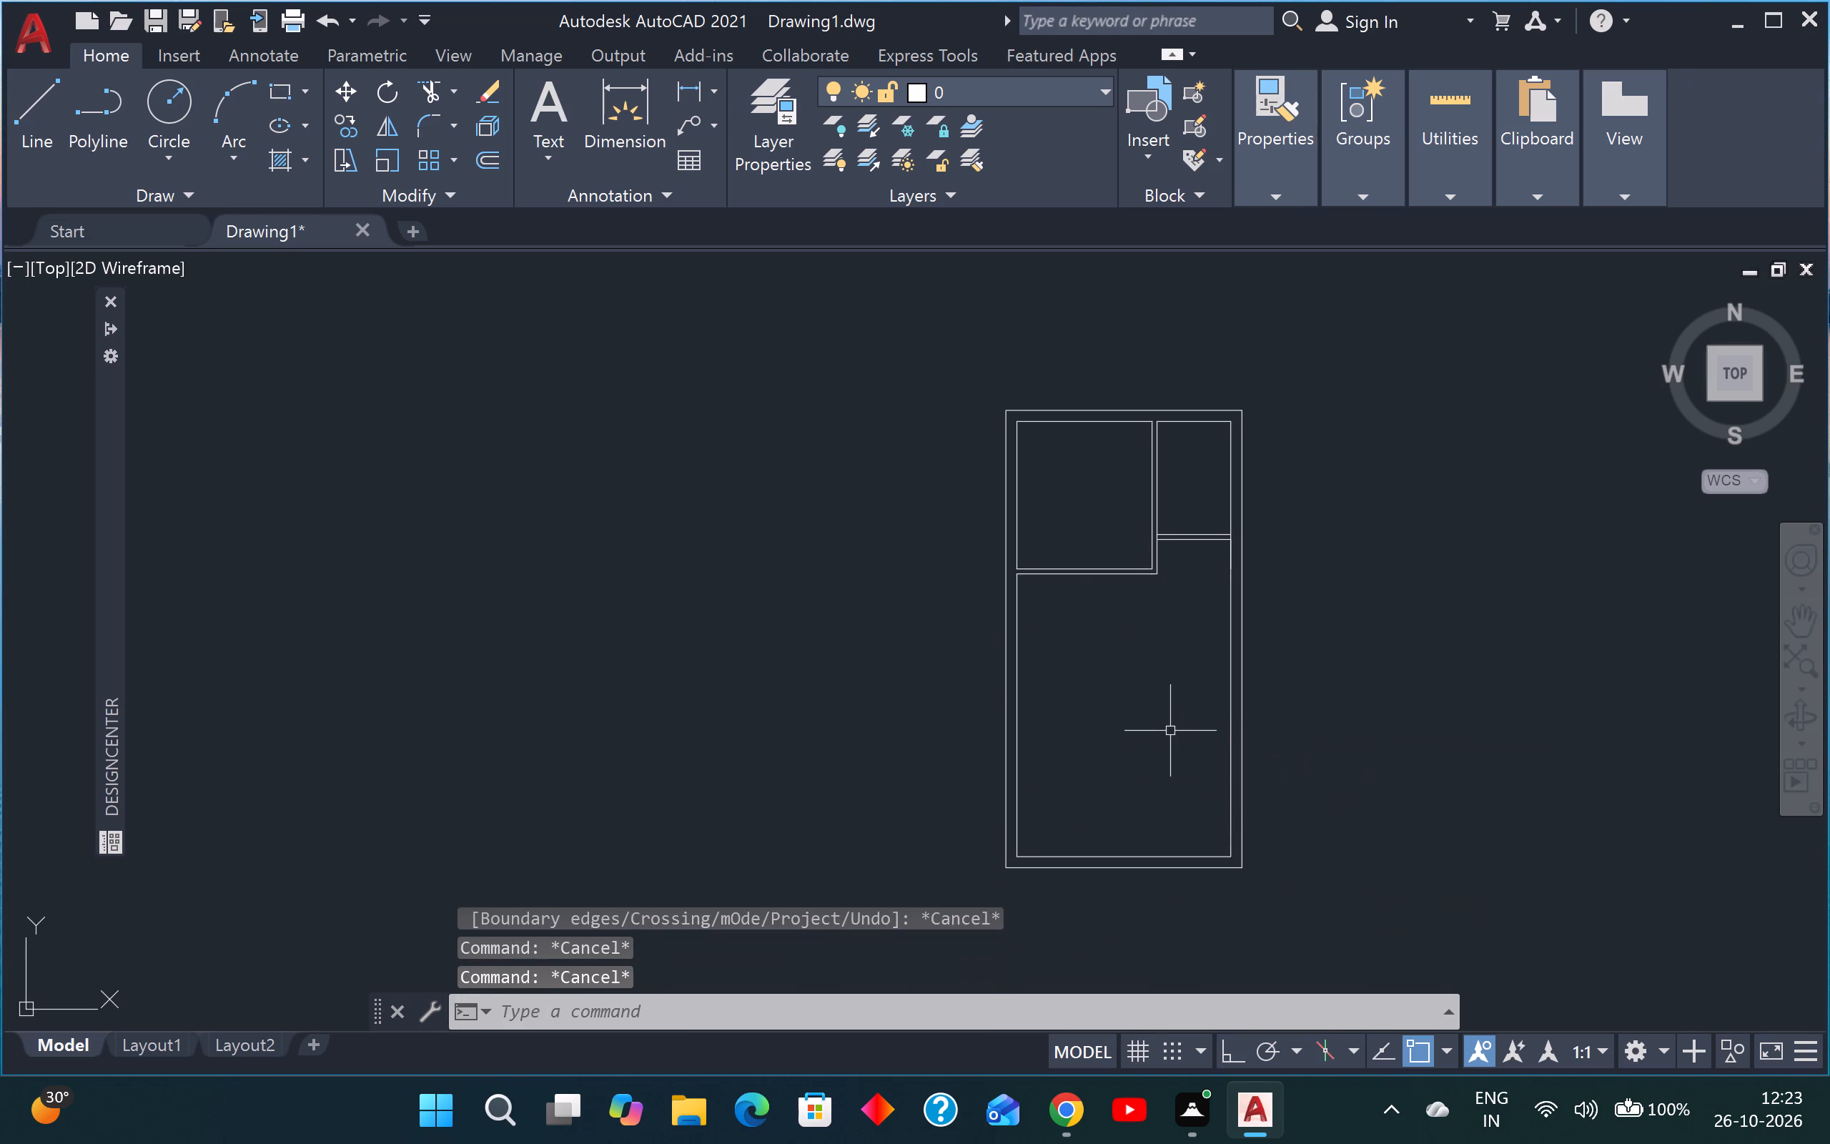
Offset the lower line of the horizontal partition below the upper-left room 10' downward.
{"action": "type", "text": "o"}
{"action": "key", "text": "space"}
{"action": "type", "text": "10"}
{"action": "key", "text": "apostrophe"}
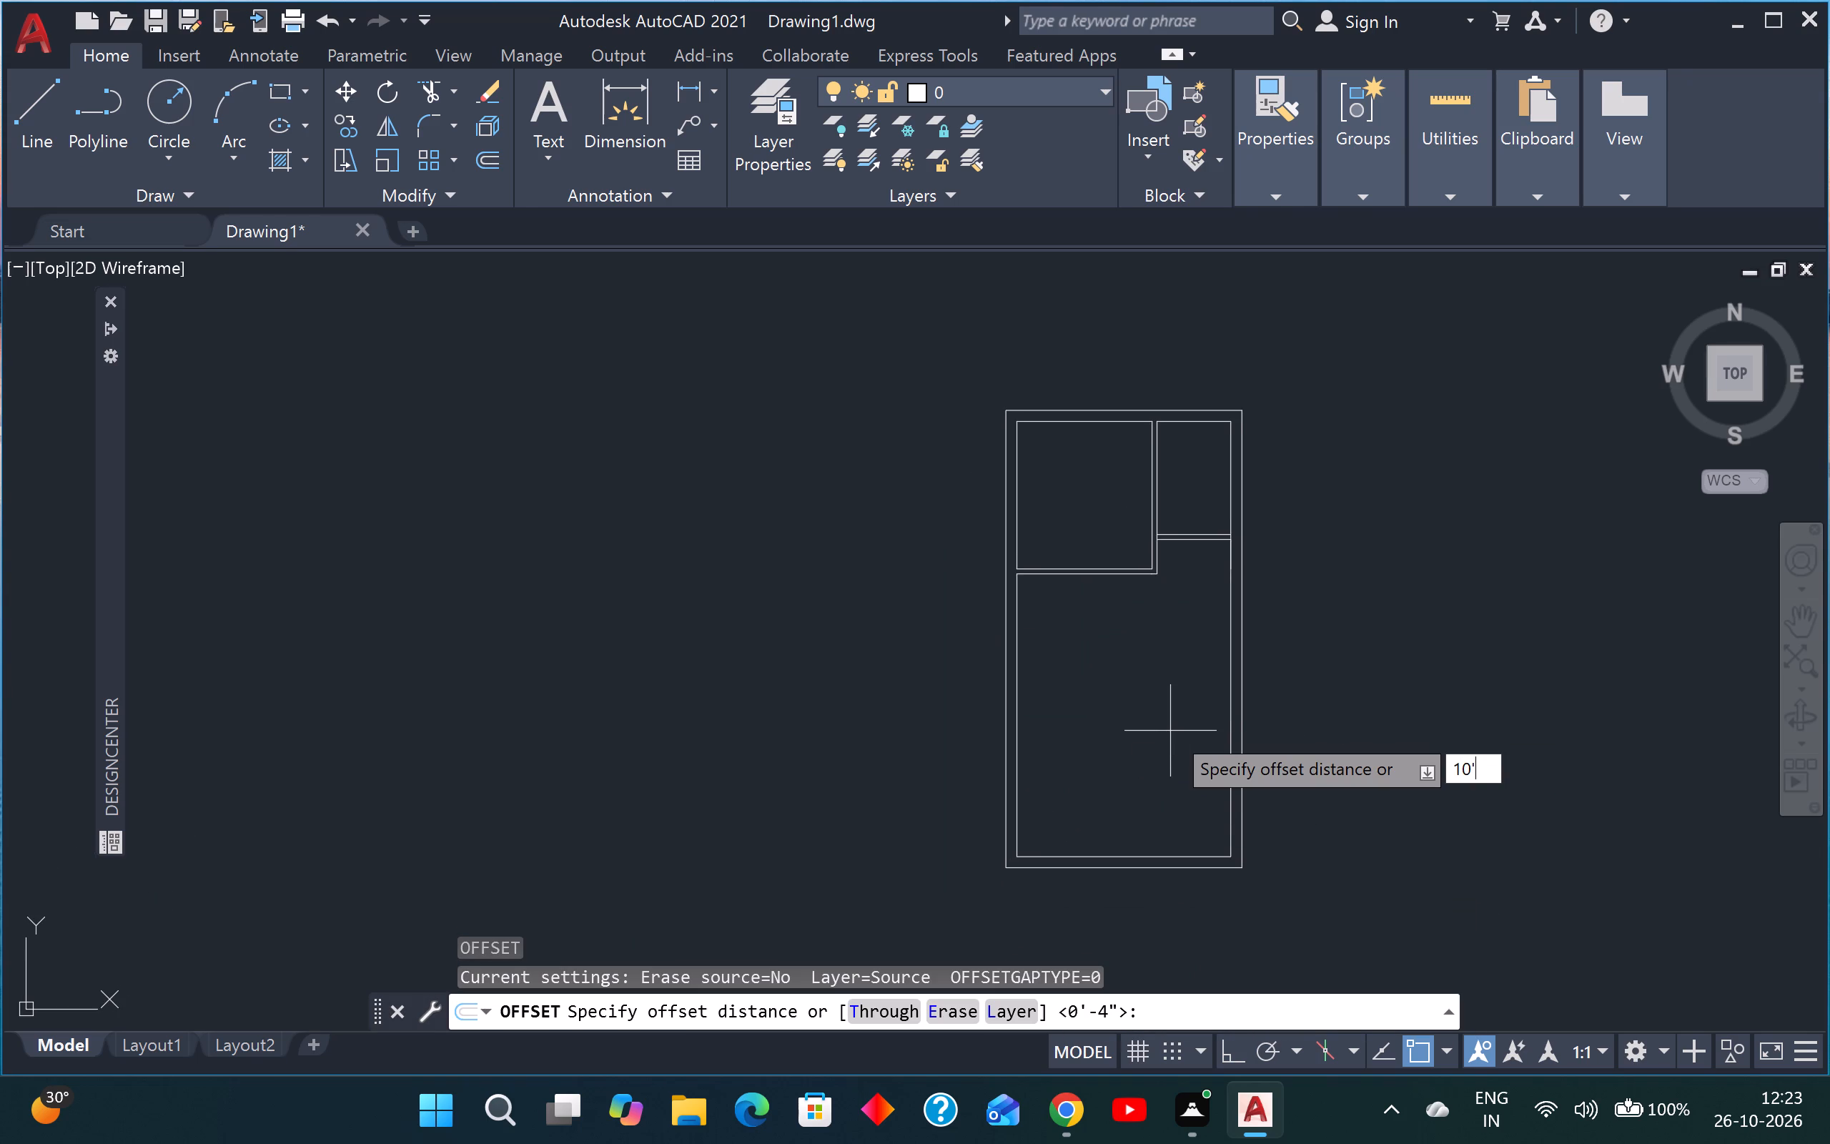
{"action": "key", "text": "Return"}
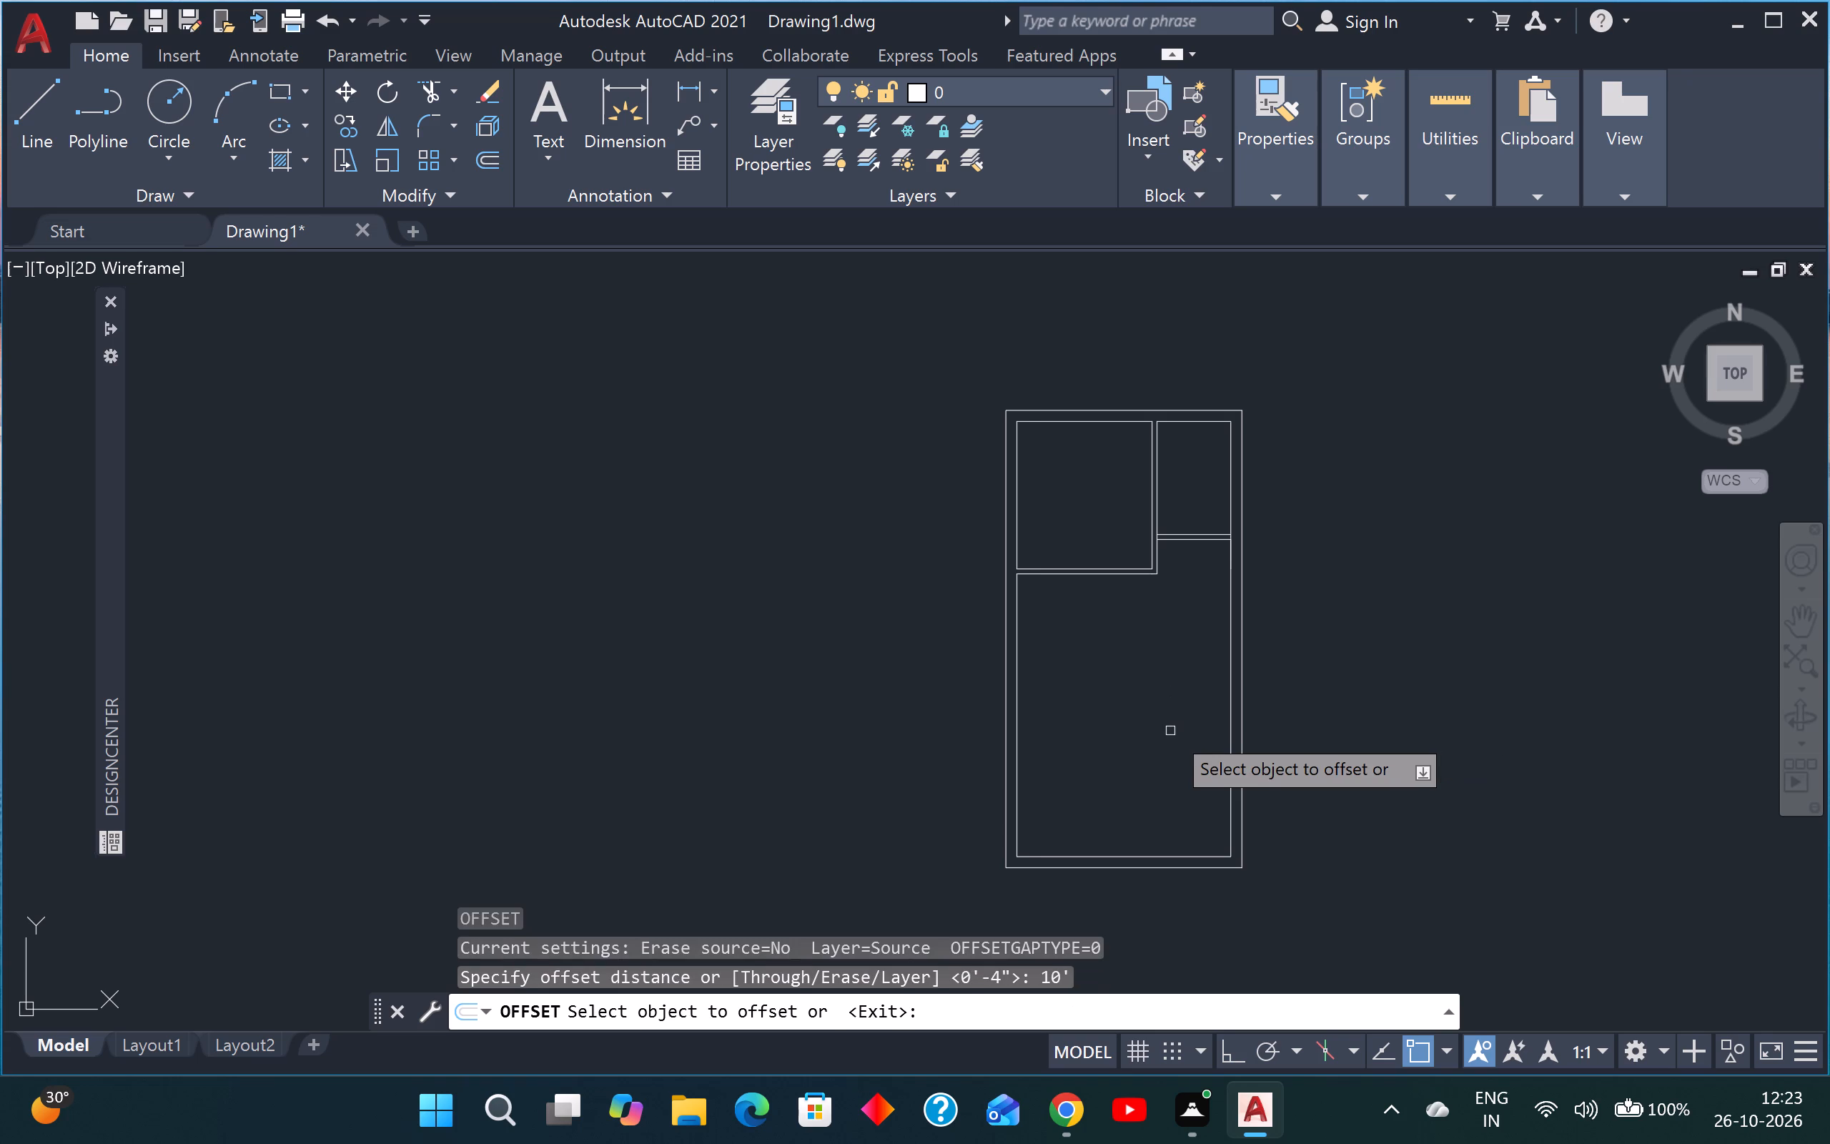
{"action": "left_click", "coordinate": [1062, 573]}
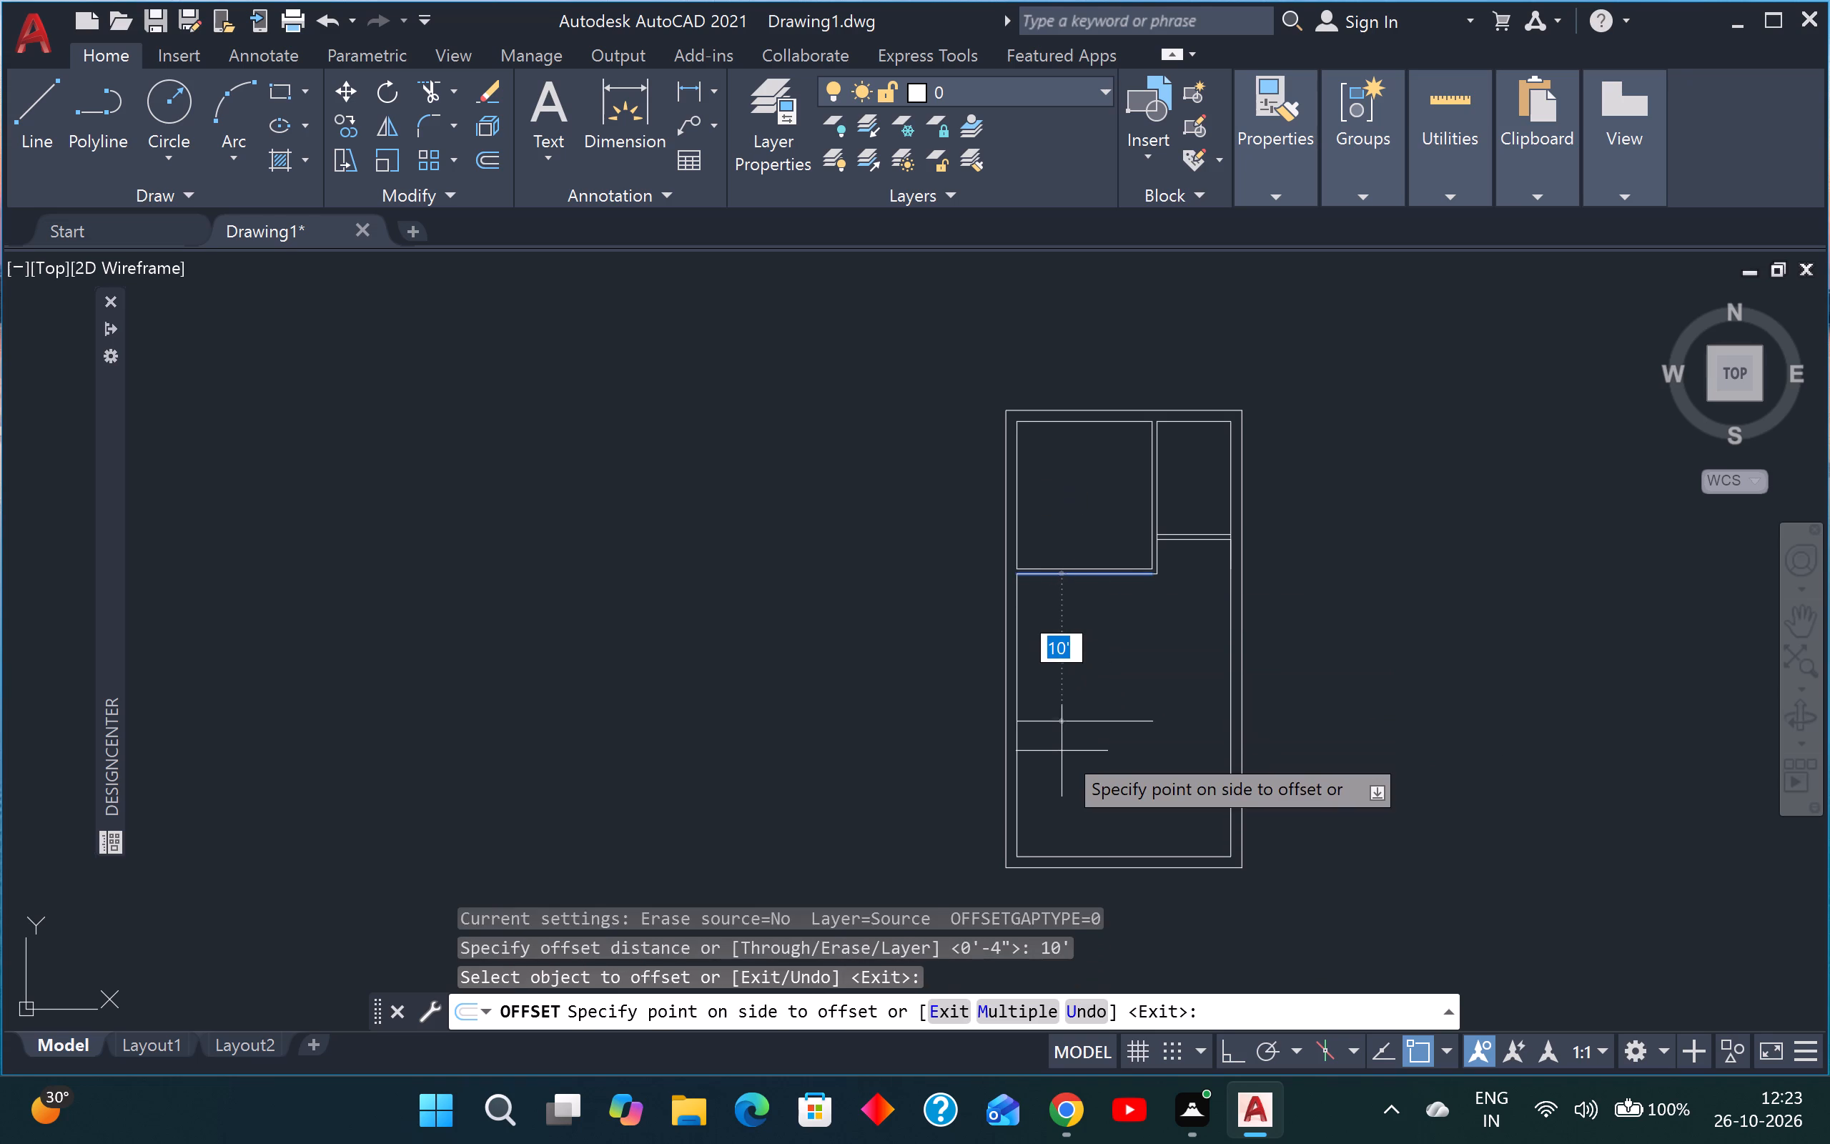
{"action": "left_click", "coordinate": [1062, 751]}
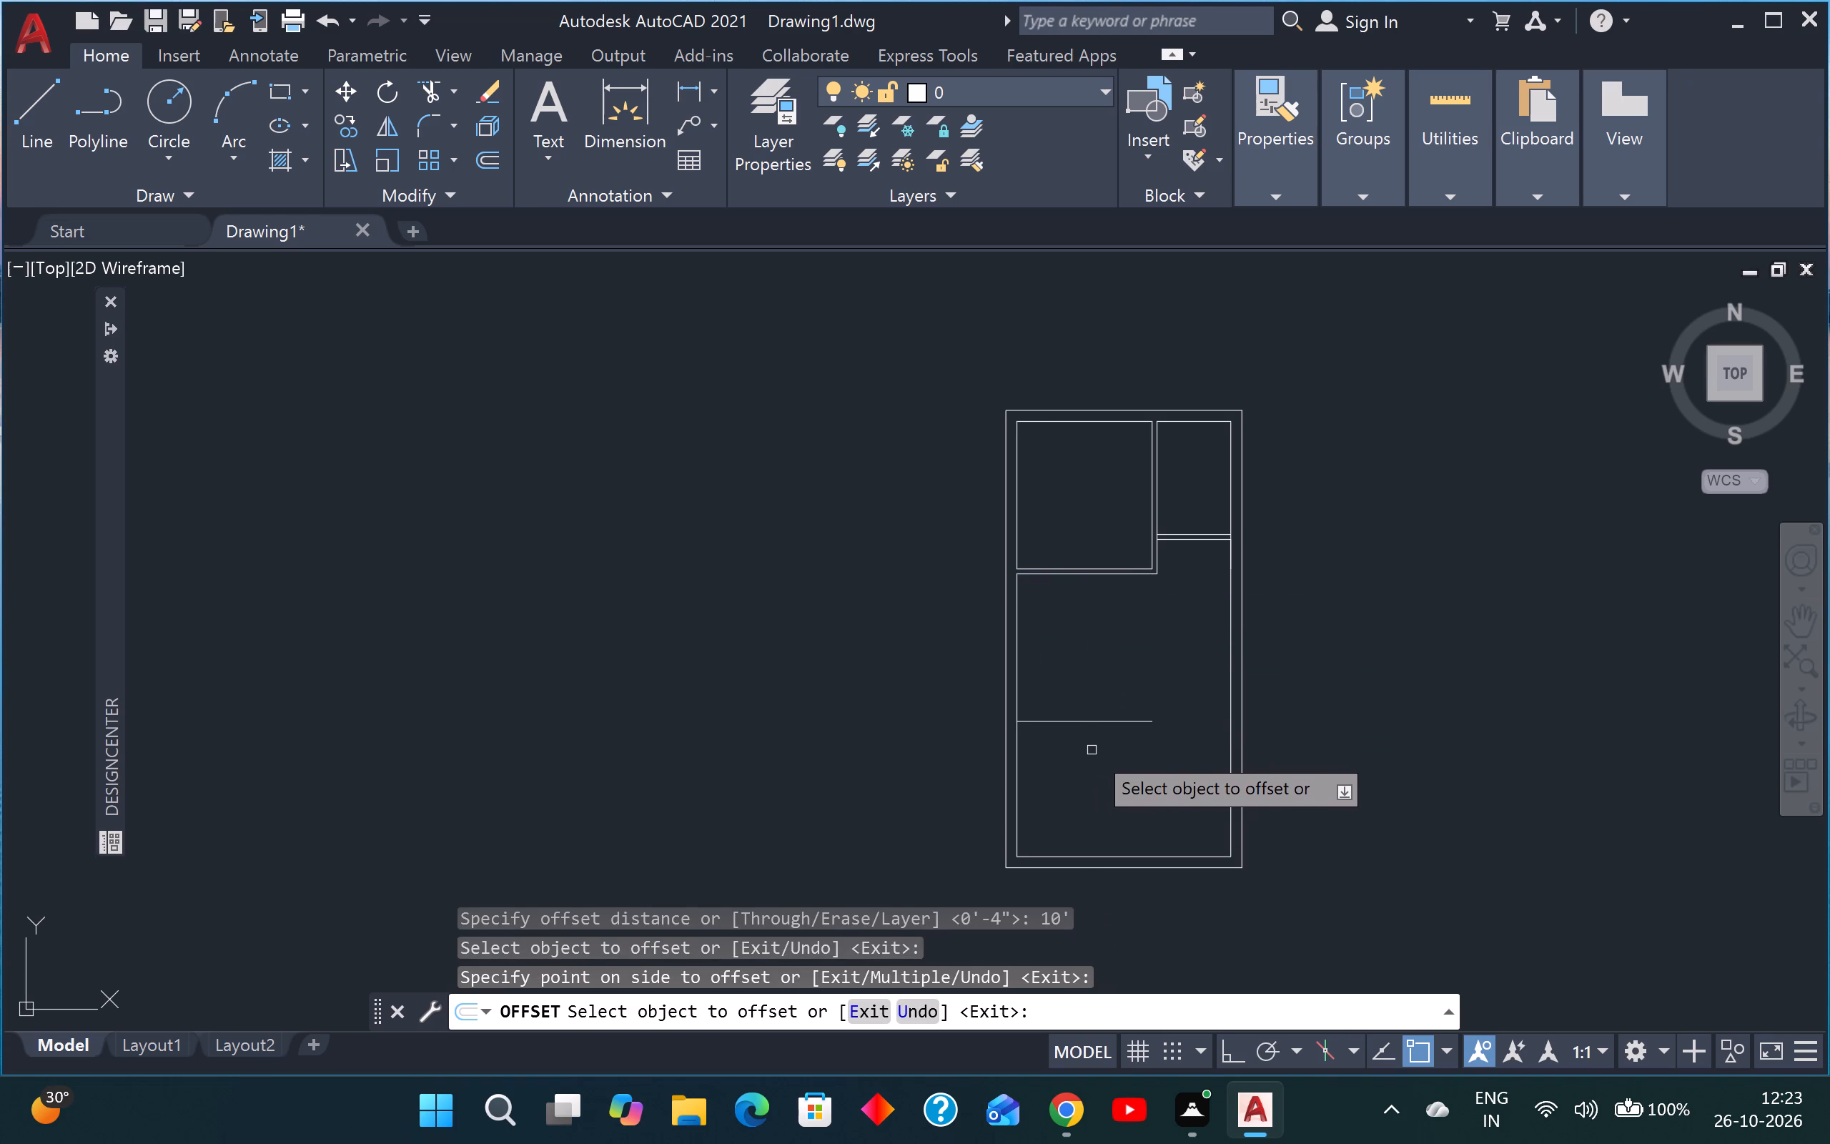
{"action": "key", "text": "Escape"}
{"action": "key", "text": "Escape"}
Extend the new horizontal line to the right inner wall line.
{"action": "type", "text": "ex"}
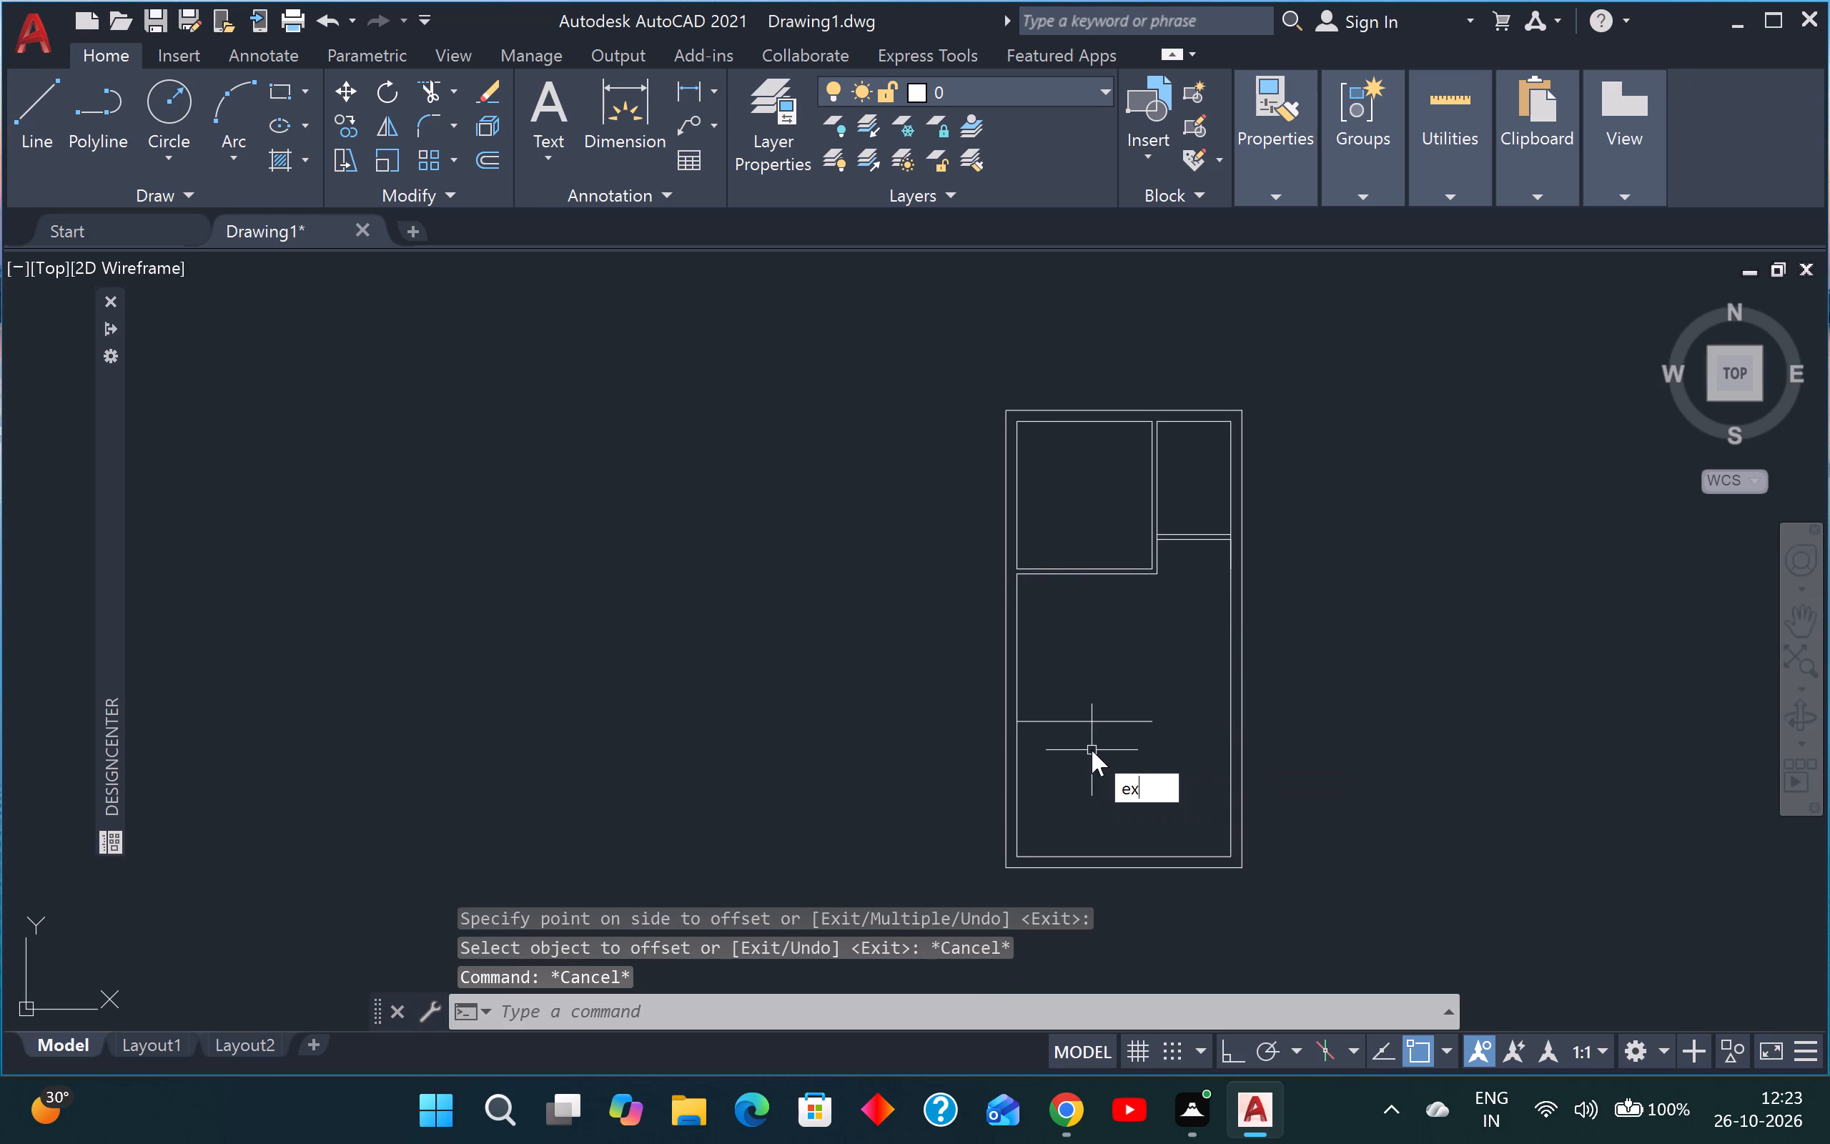
{"action": "key", "text": "space"}
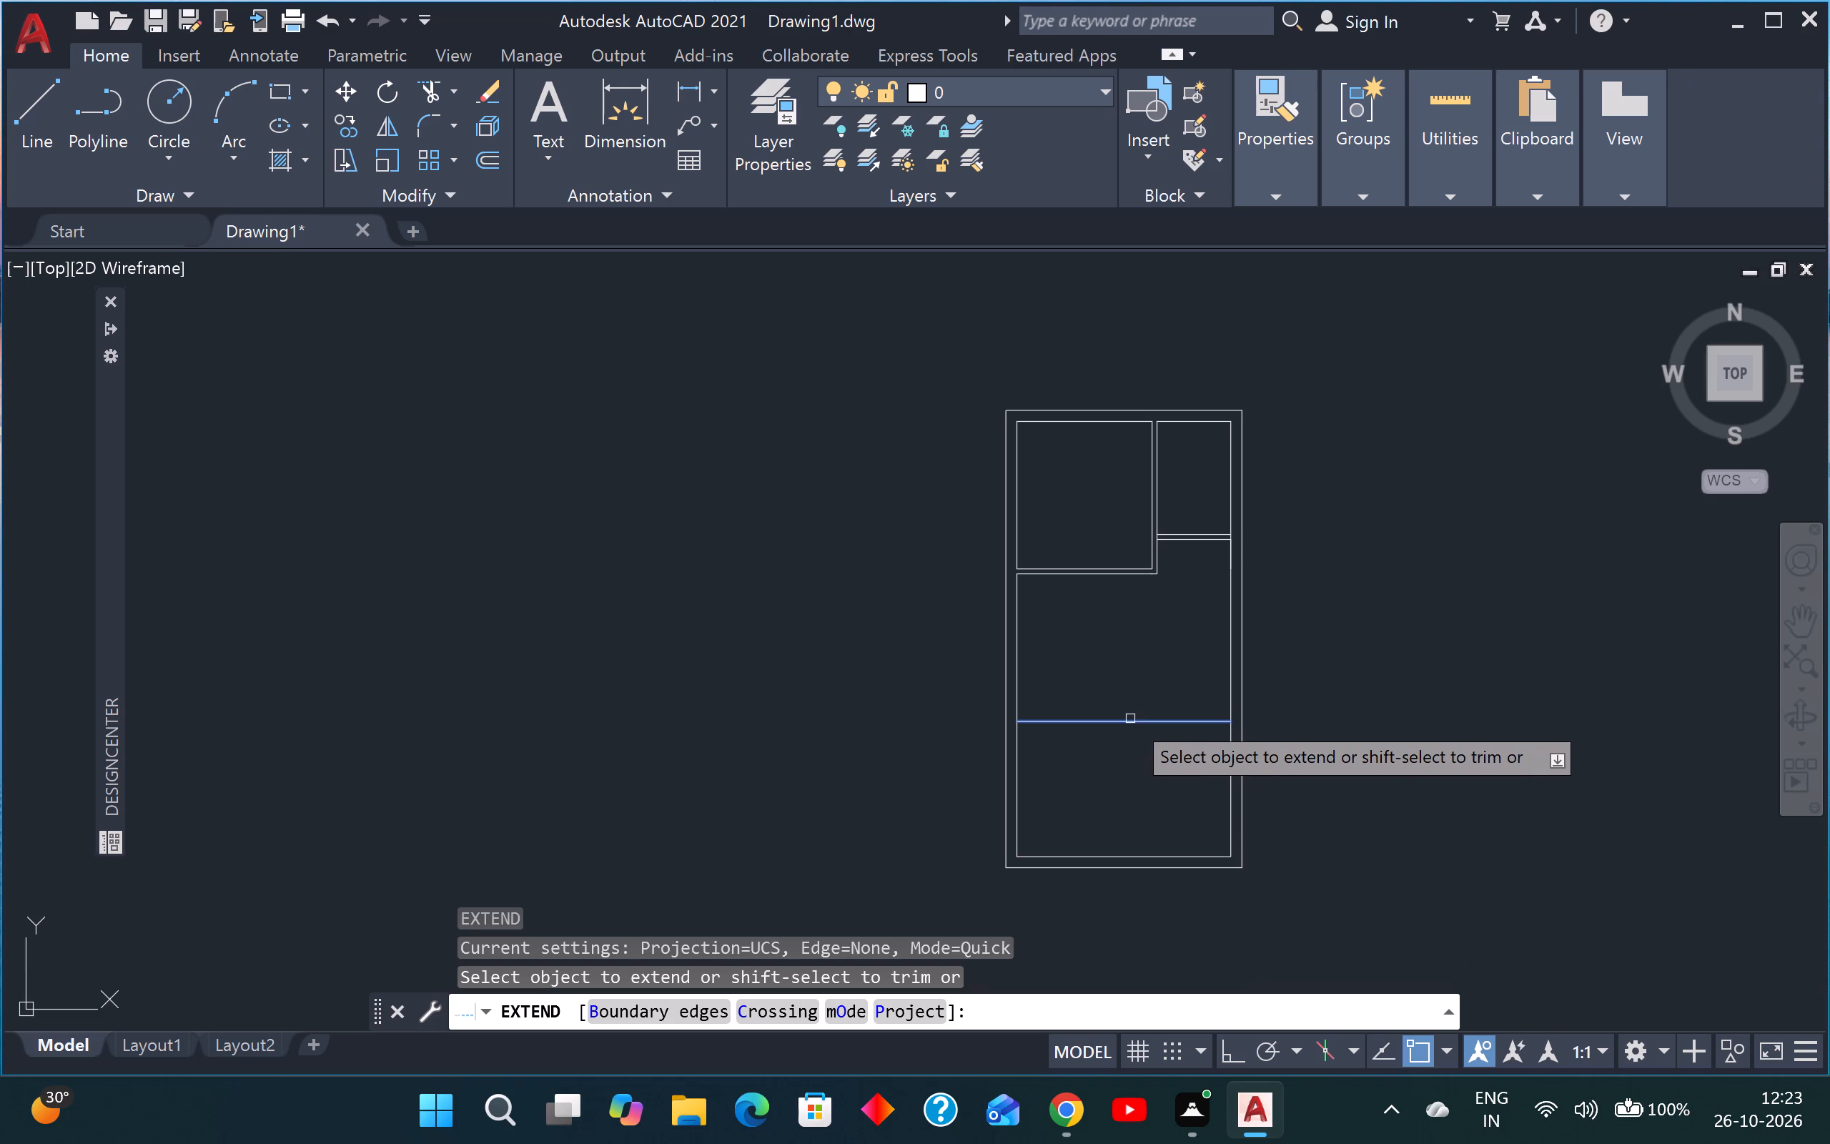
{"action": "left_click", "coordinate": [1130, 719]}
{"action": "key", "text": "Escape"}
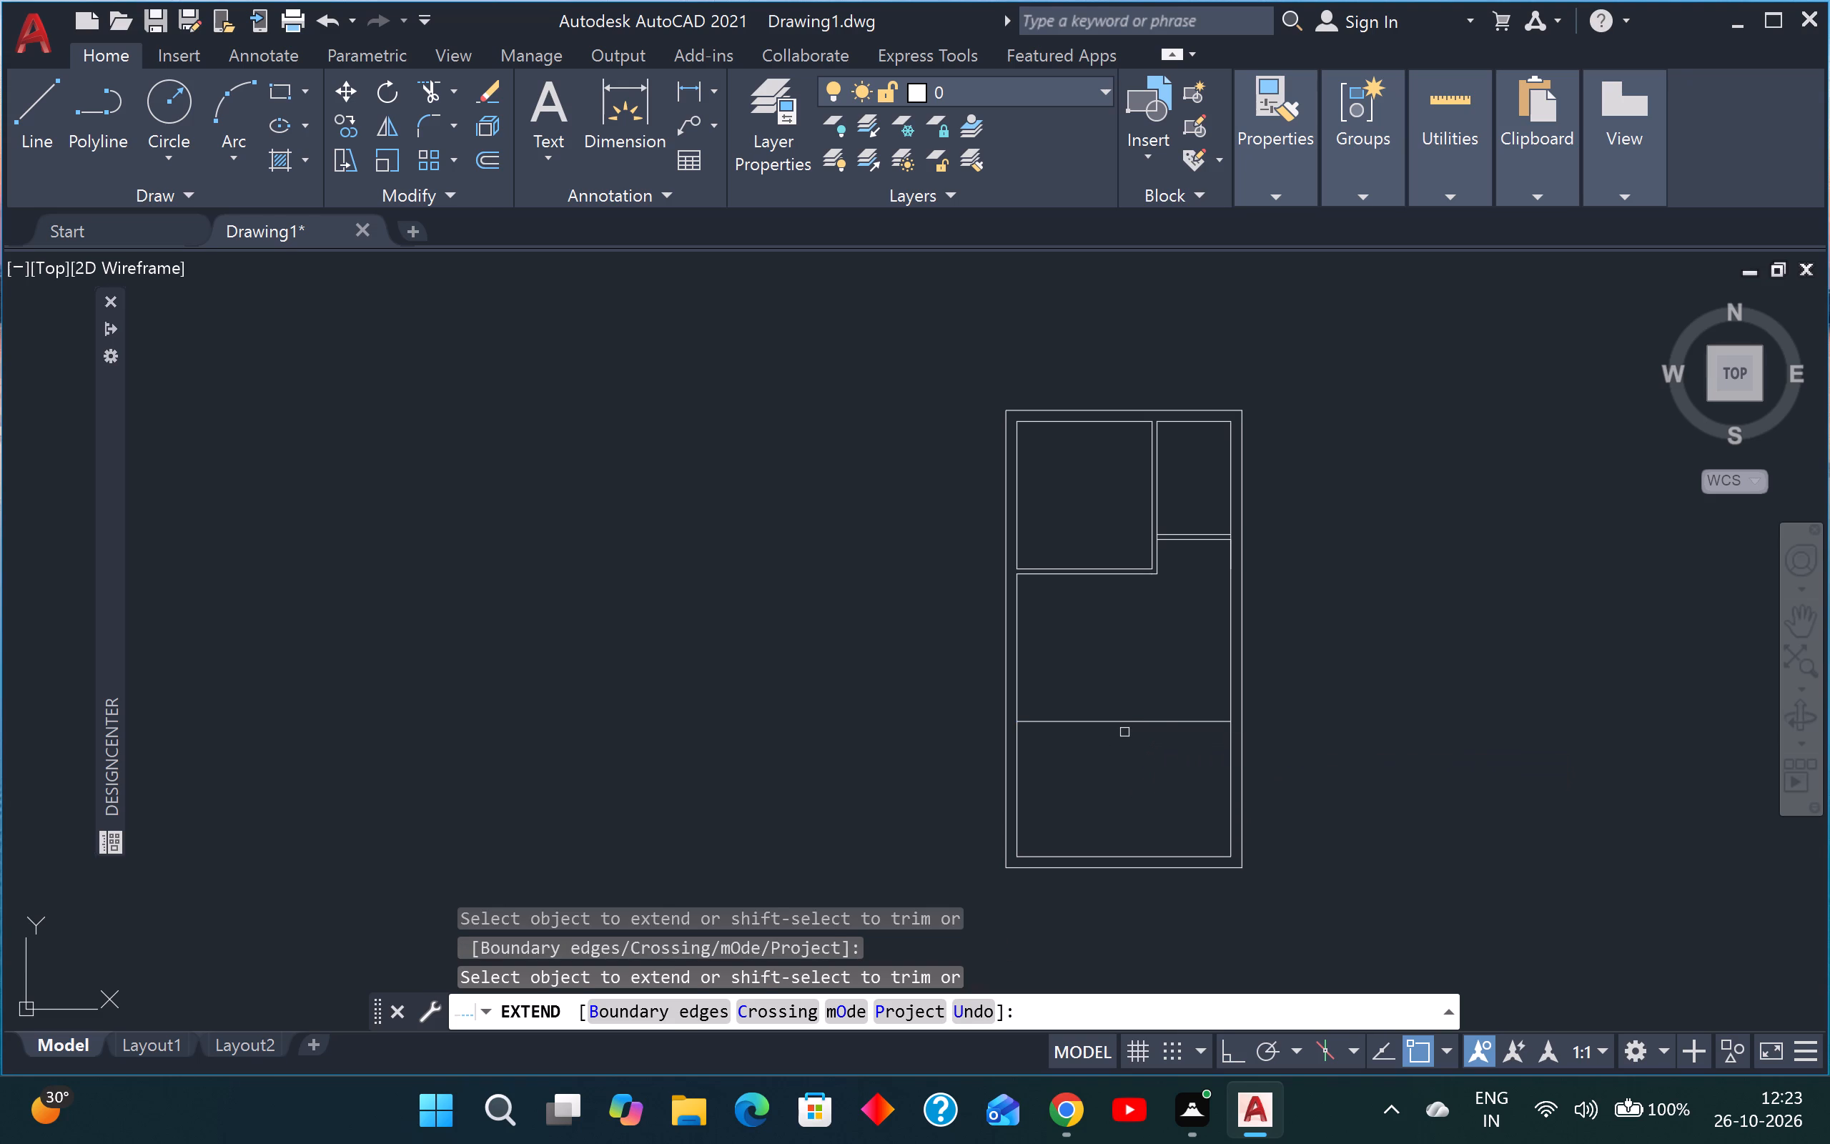
{"action": "key", "text": "Escape"}
Offset the new full-width horizontal line 4" upward to form the partition above the bottom room.
{"action": "type", "text": "o"}
{"action": "key", "text": "space"}
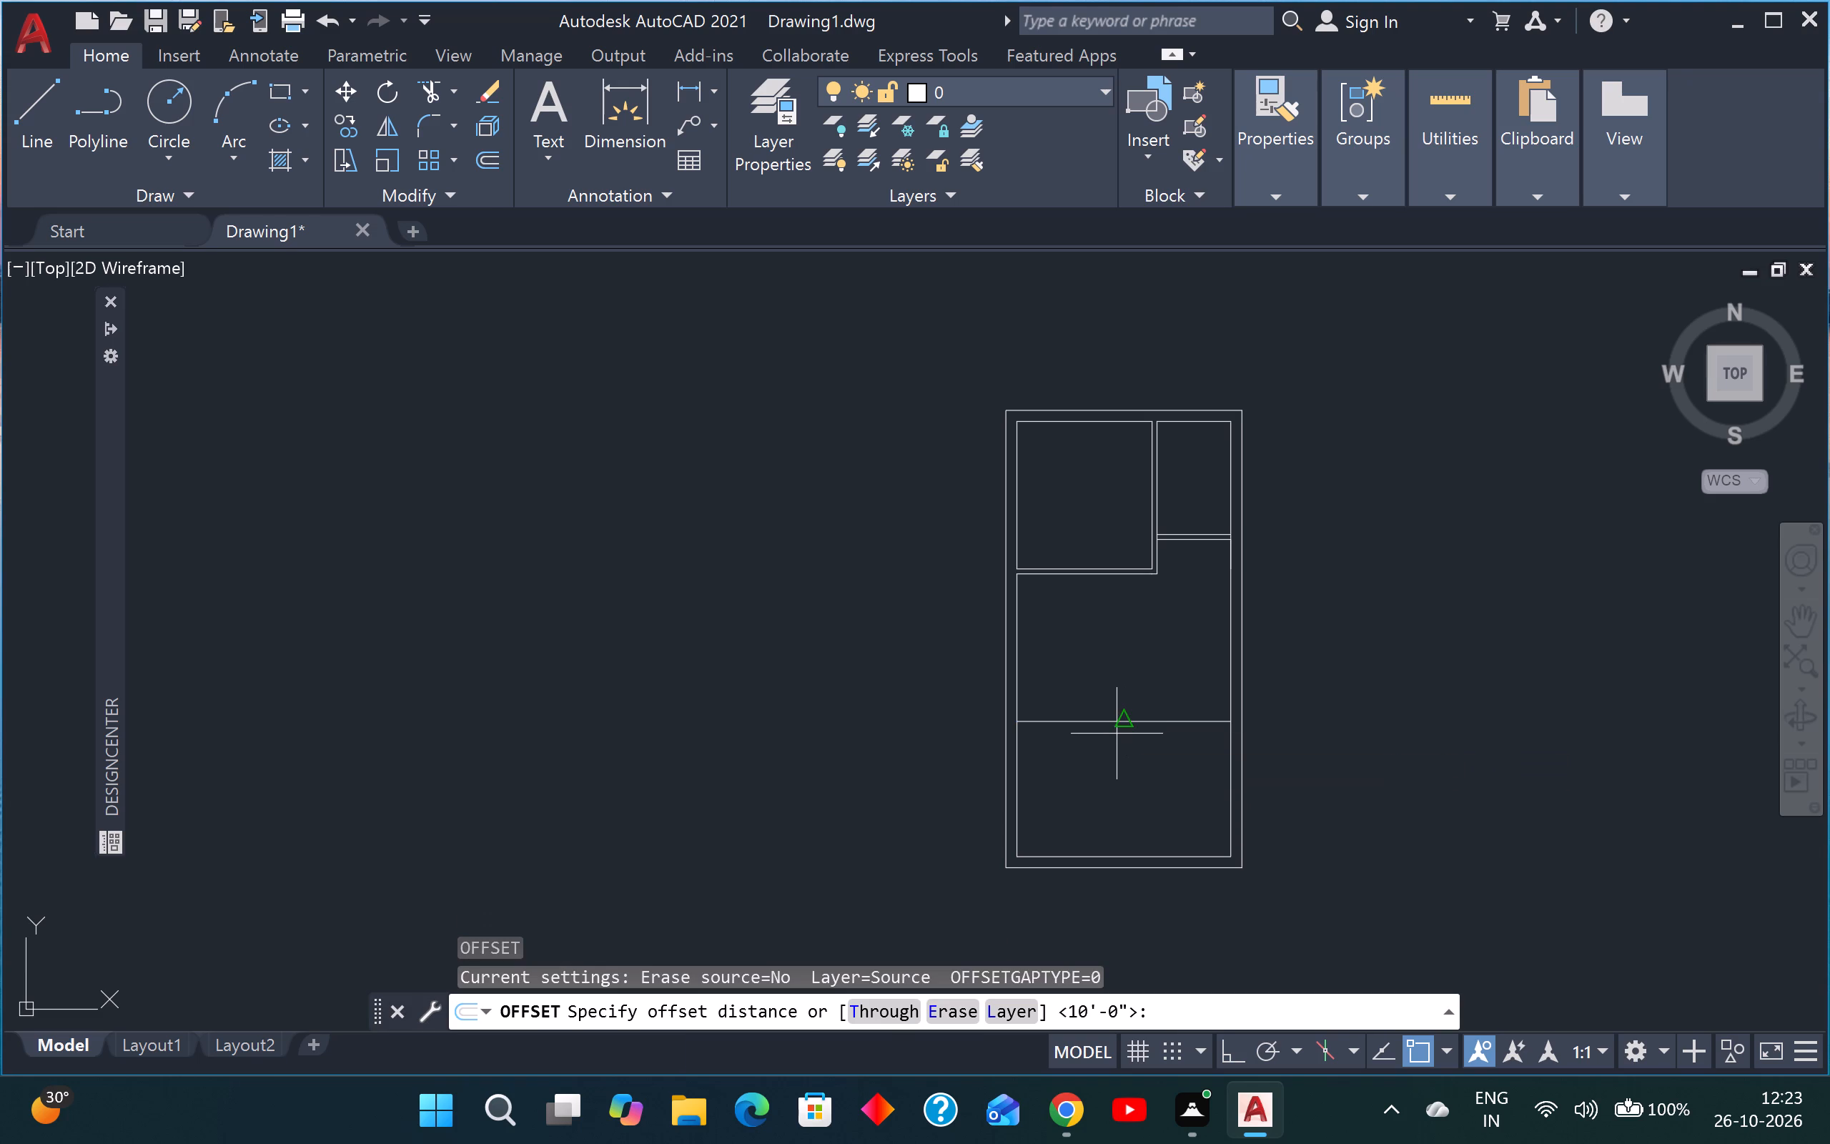
{"action": "type", "text": "4\""}
{"action": "key", "text": "Return"}
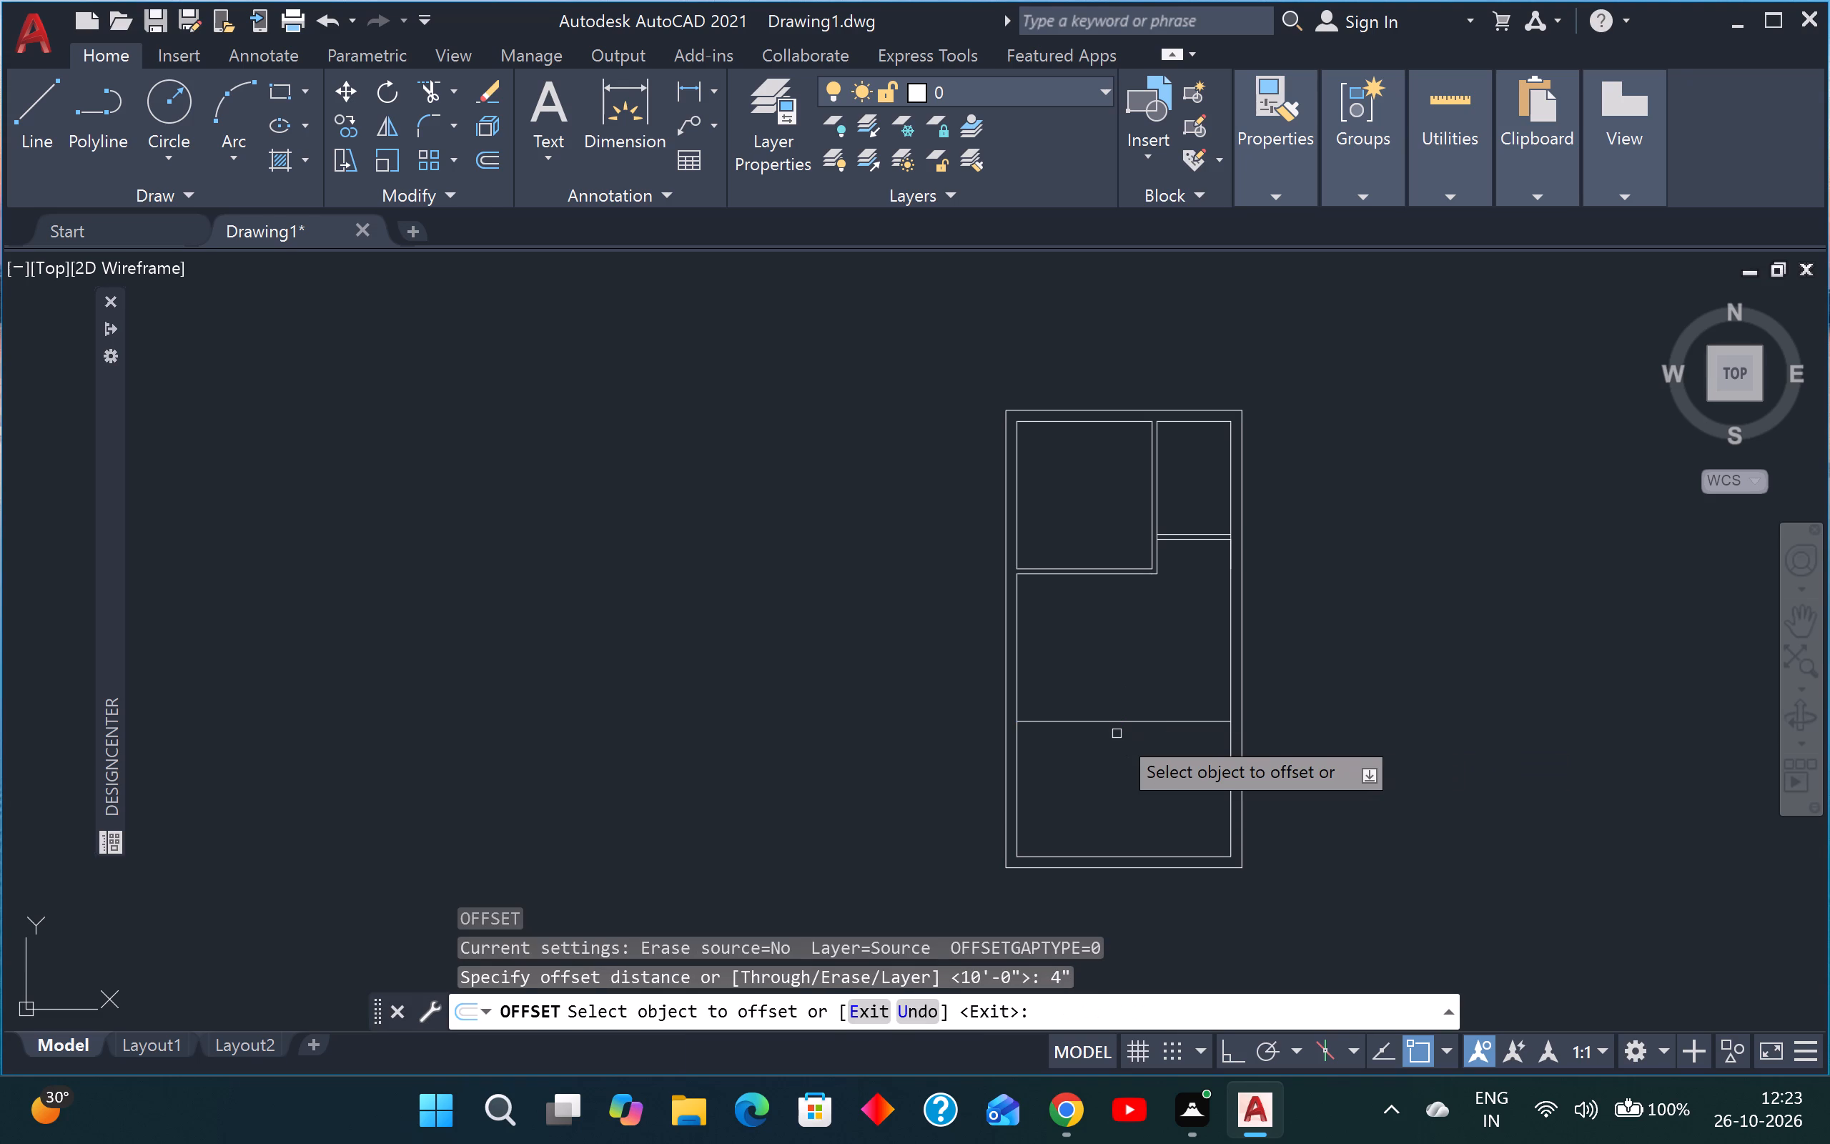
{"action": "left_click", "coordinate": [1112, 719]}
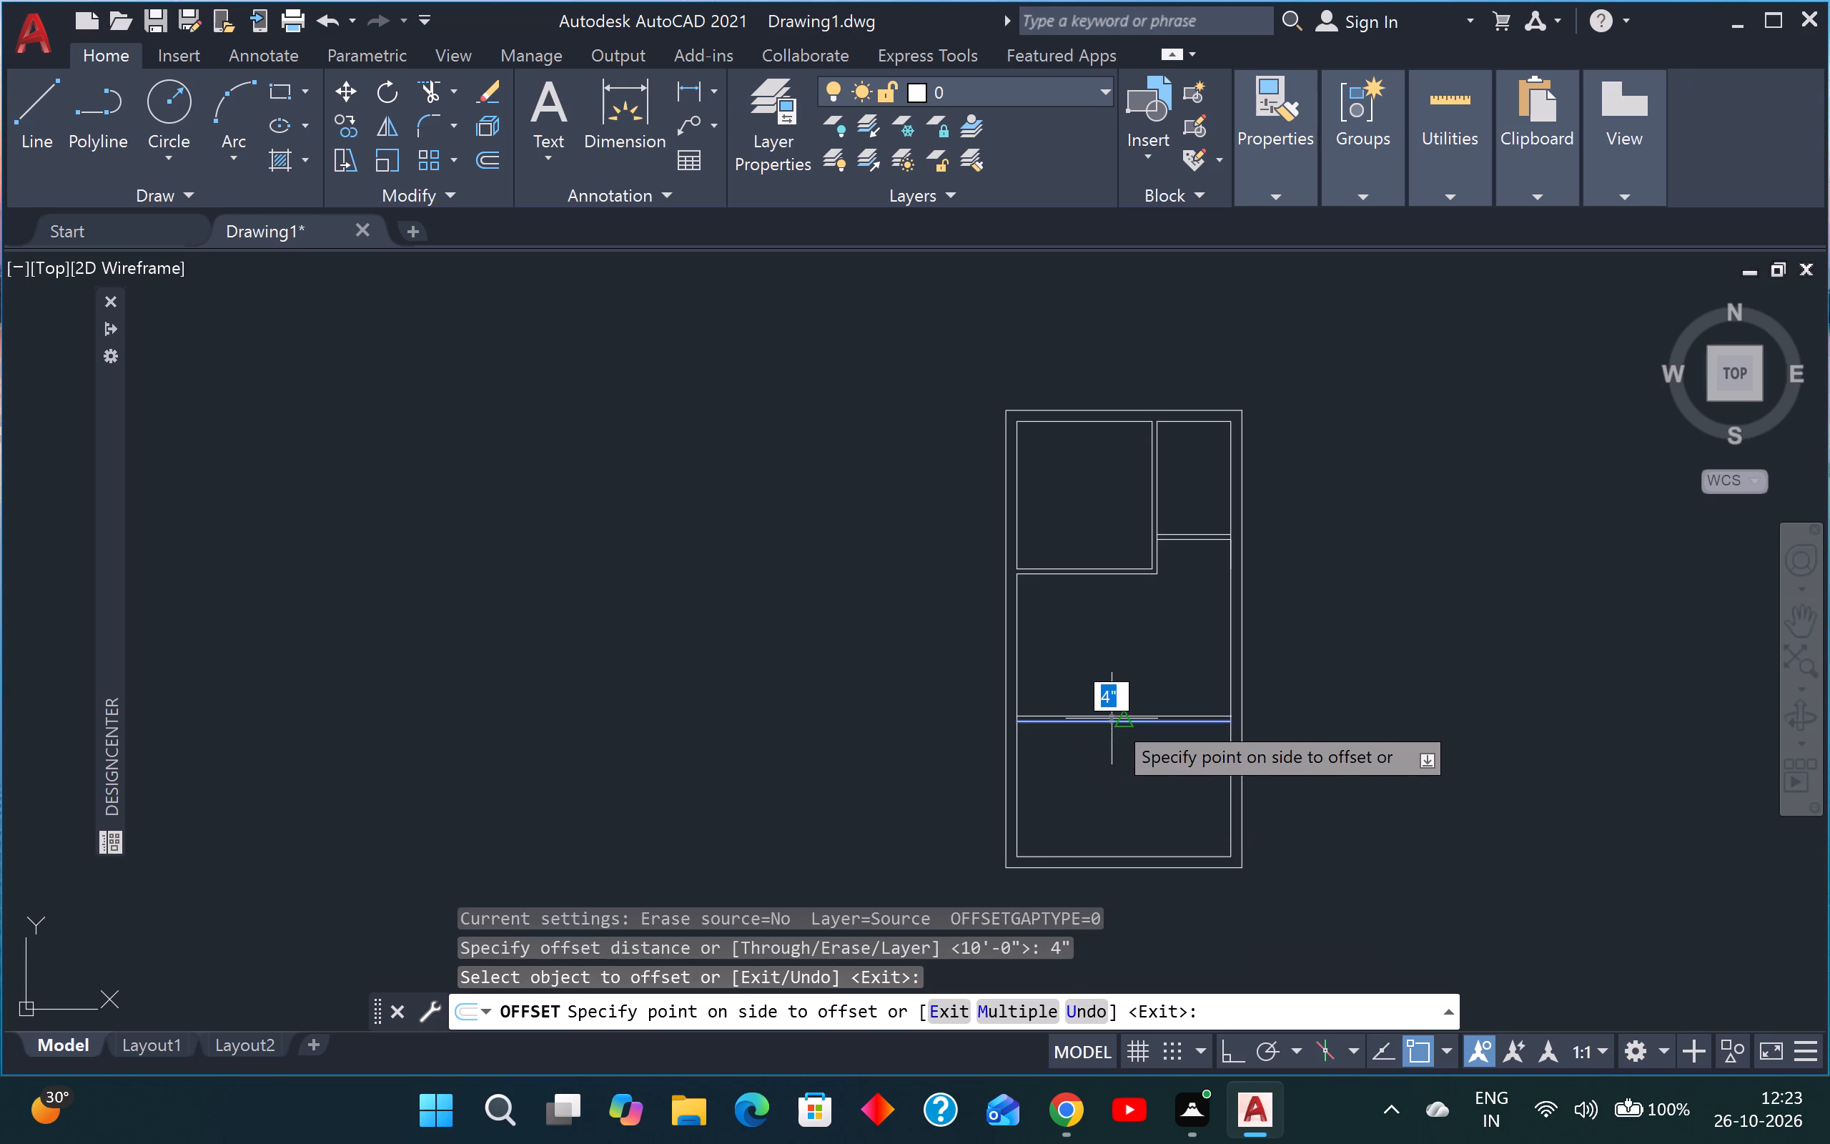
{"action": "left_click", "coordinate": [1164, 649]}
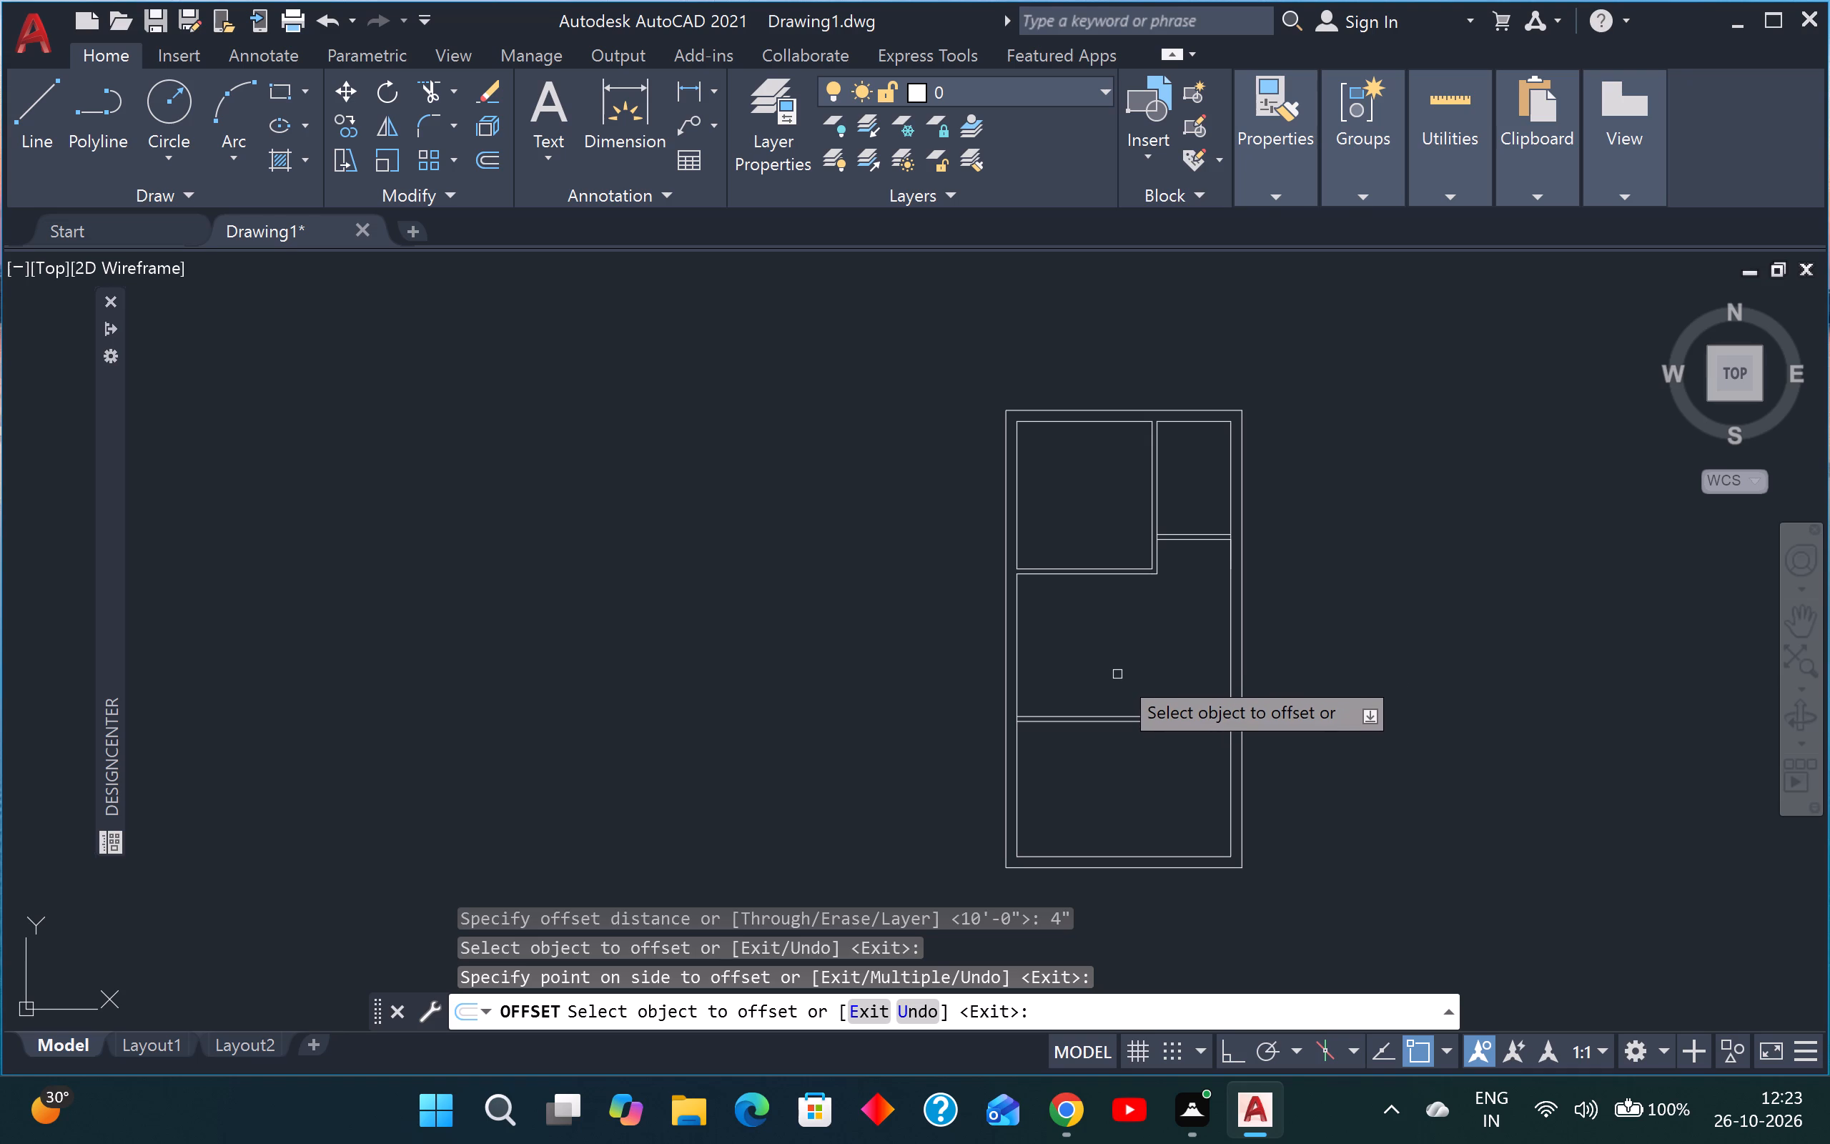
{"action": "scroll", "coordinate": [1116, 669], "scroll_direction": "down", "scroll_amount": 1}
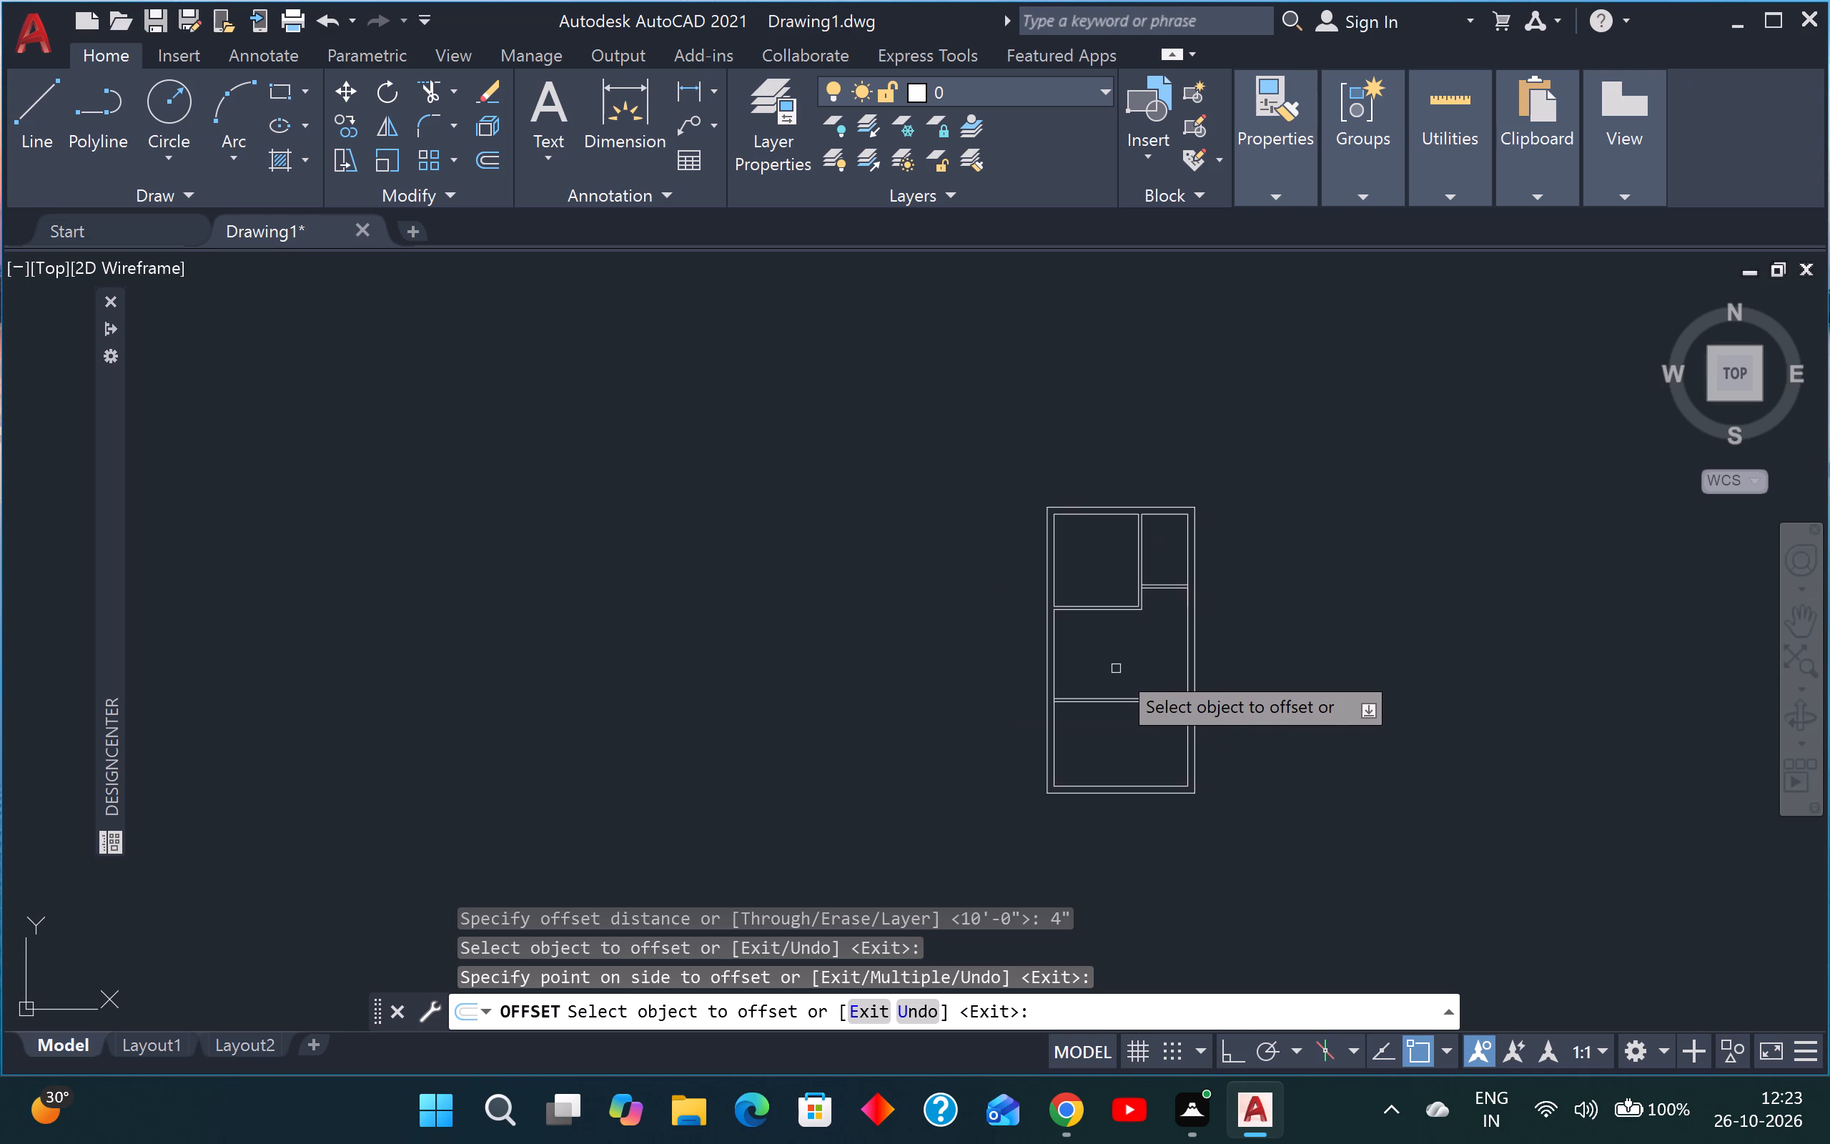
{"action": "scroll", "coordinate": [1116, 669], "scroll_direction": "down", "scroll_amount": 1}
{"action": "scroll", "coordinate": [1121, 664], "scroll_direction": "up", "scroll_amount": 2}
{"action": "middle_click_drag", "start_coordinate": [1100, 661], "coordinate": [994, 664]}
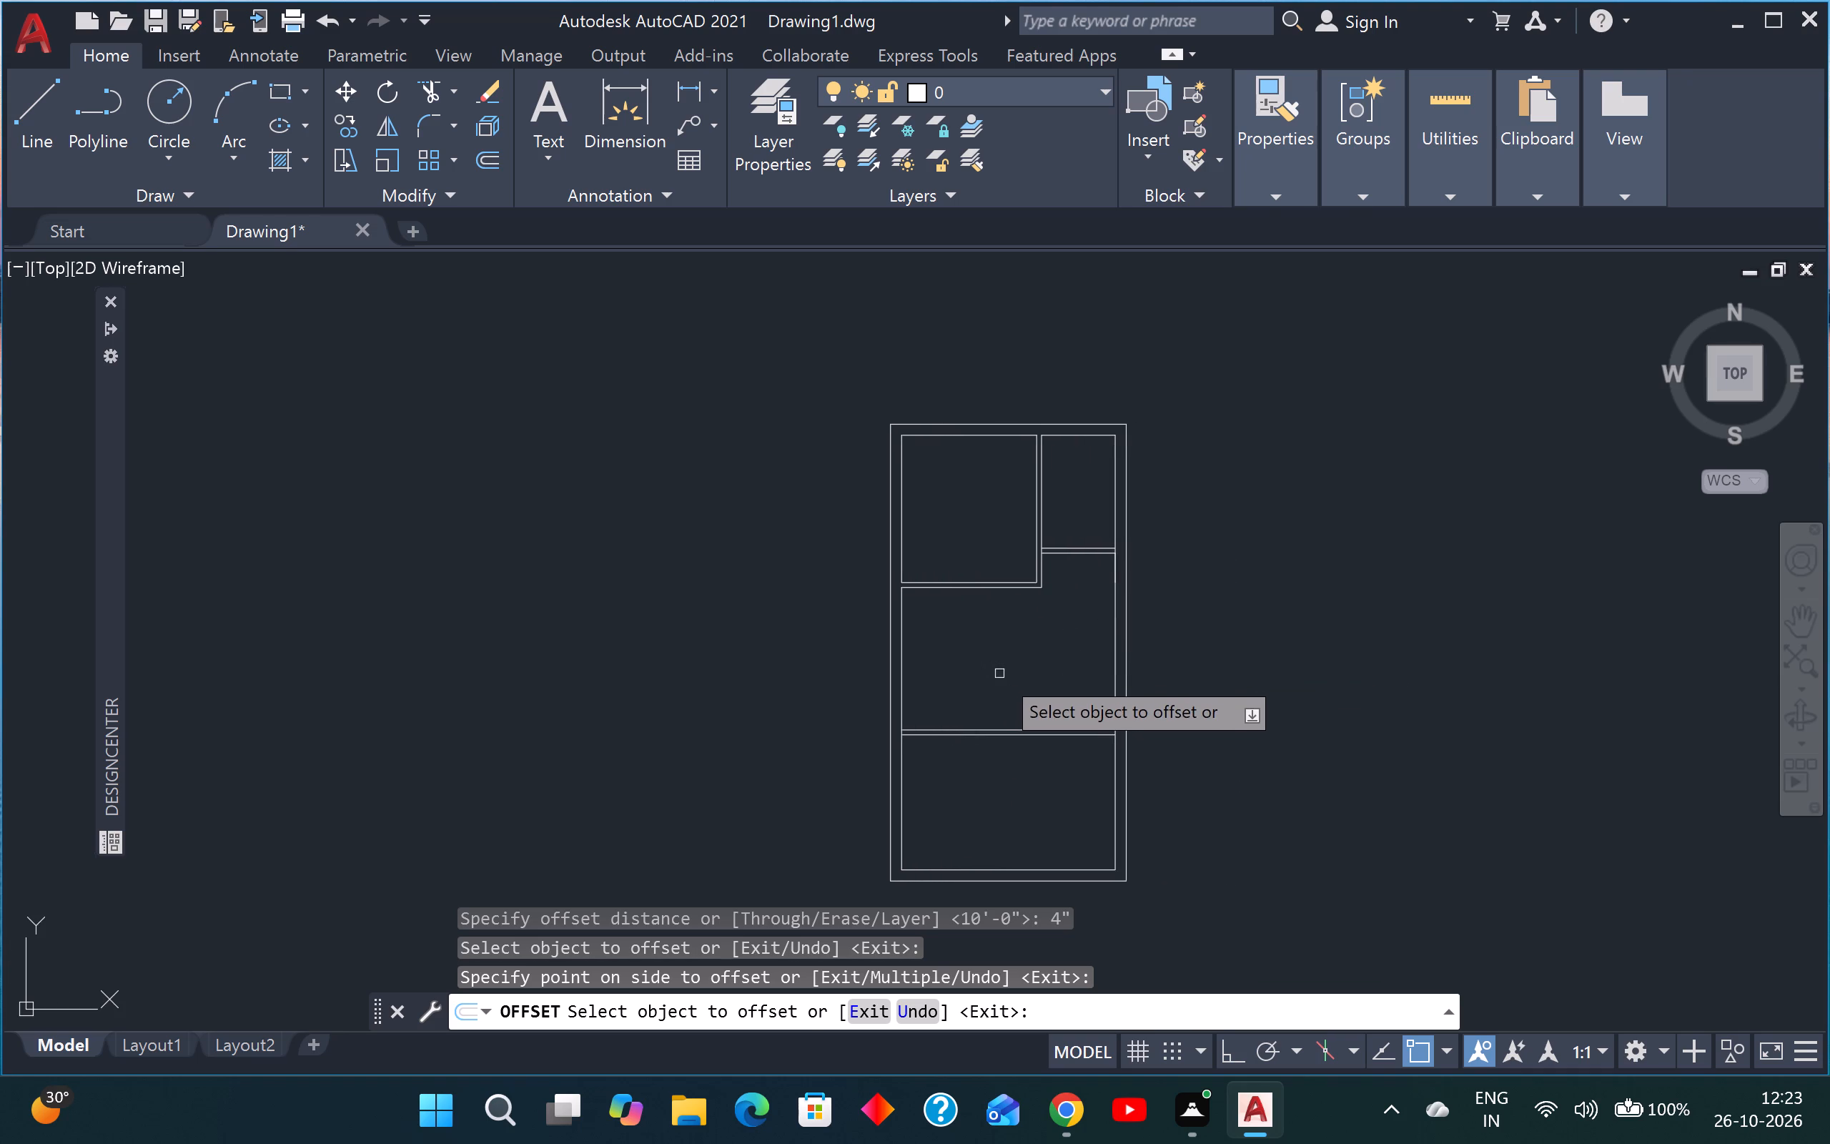
{"action": "middle_click_drag", "start_coordinate": [999, 673], "coordinate": [1005, 594]}
{"action": "scroll", "coordinate": [1013, 589], "scroll_direction": "down", "scroll_amount": 1}
{"action": "scroll", "coordinate": [1012, 624], "scroll_direction": "up", "scroll_amount": 1}
{"action": "key", "text": "Escape"}
{"action": "key", "text": "Escape"}
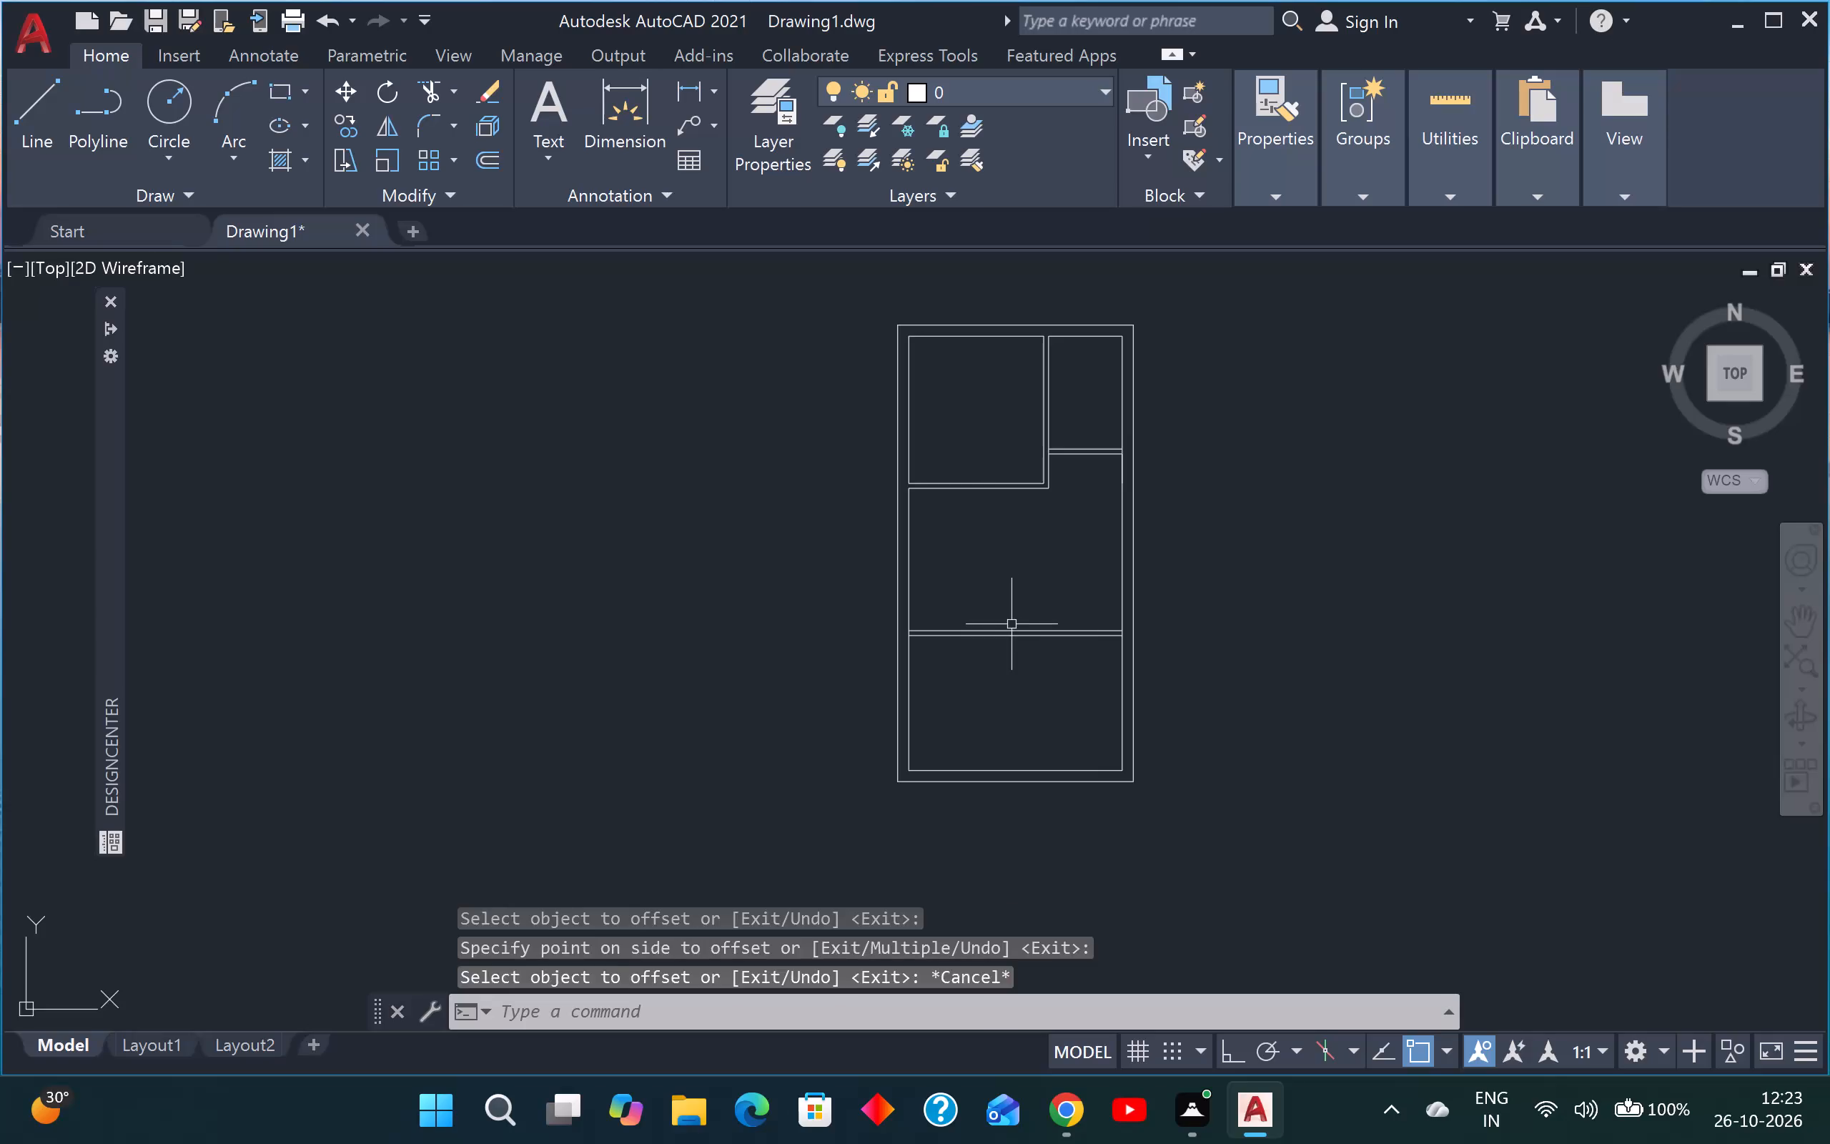
Trim the left inner wall line between the two lines of the new horizontal partition.
{"action": "key", "text": "t"}
{"action": "type", "text": "r"}
{"action": "key", "text": "space"}
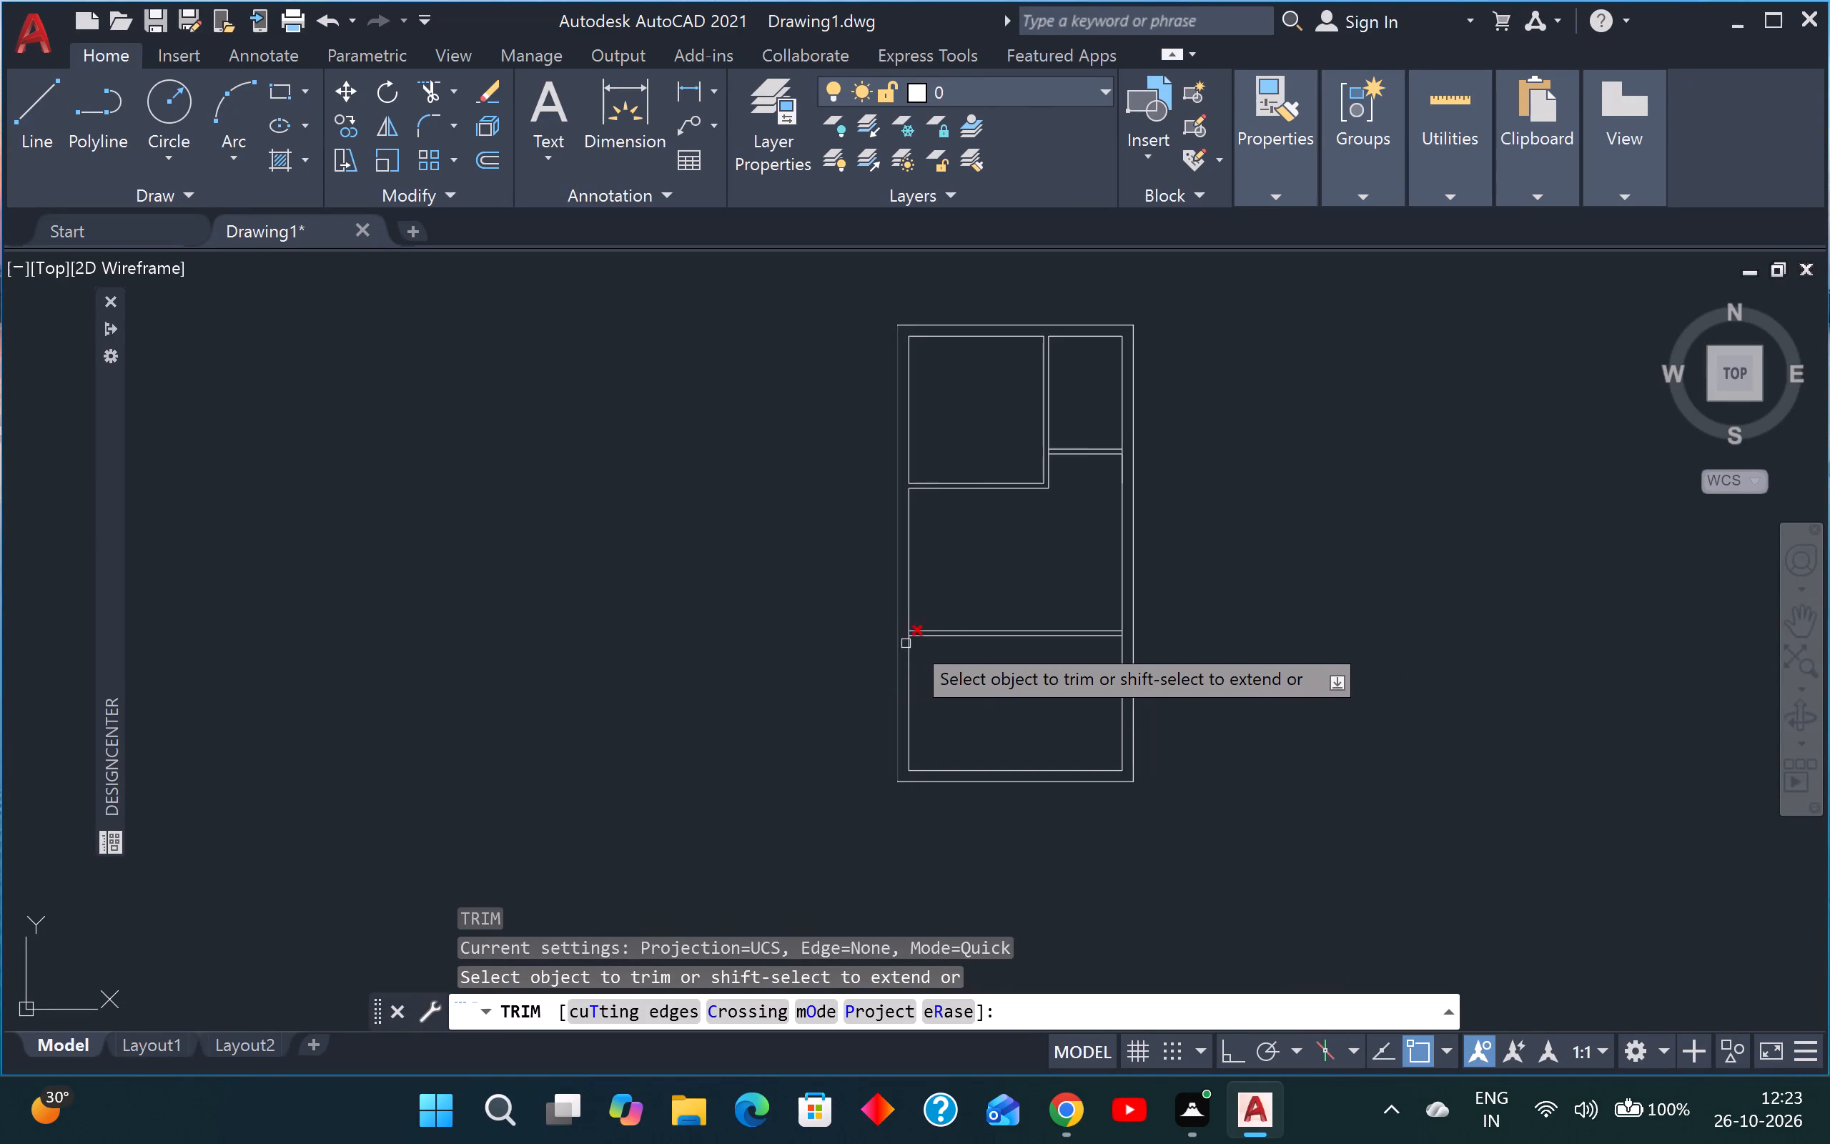
{"action": "scroll", "coordinate": [911, 638], "scroll_direction": "up", "scroll_amount": 6}
{"action": "scroll", "coordinate": [874, 557], "scroll_direction": "up", "scroll_amount": 2}
{"action": "left_click", "coordinate": [871, 555]}
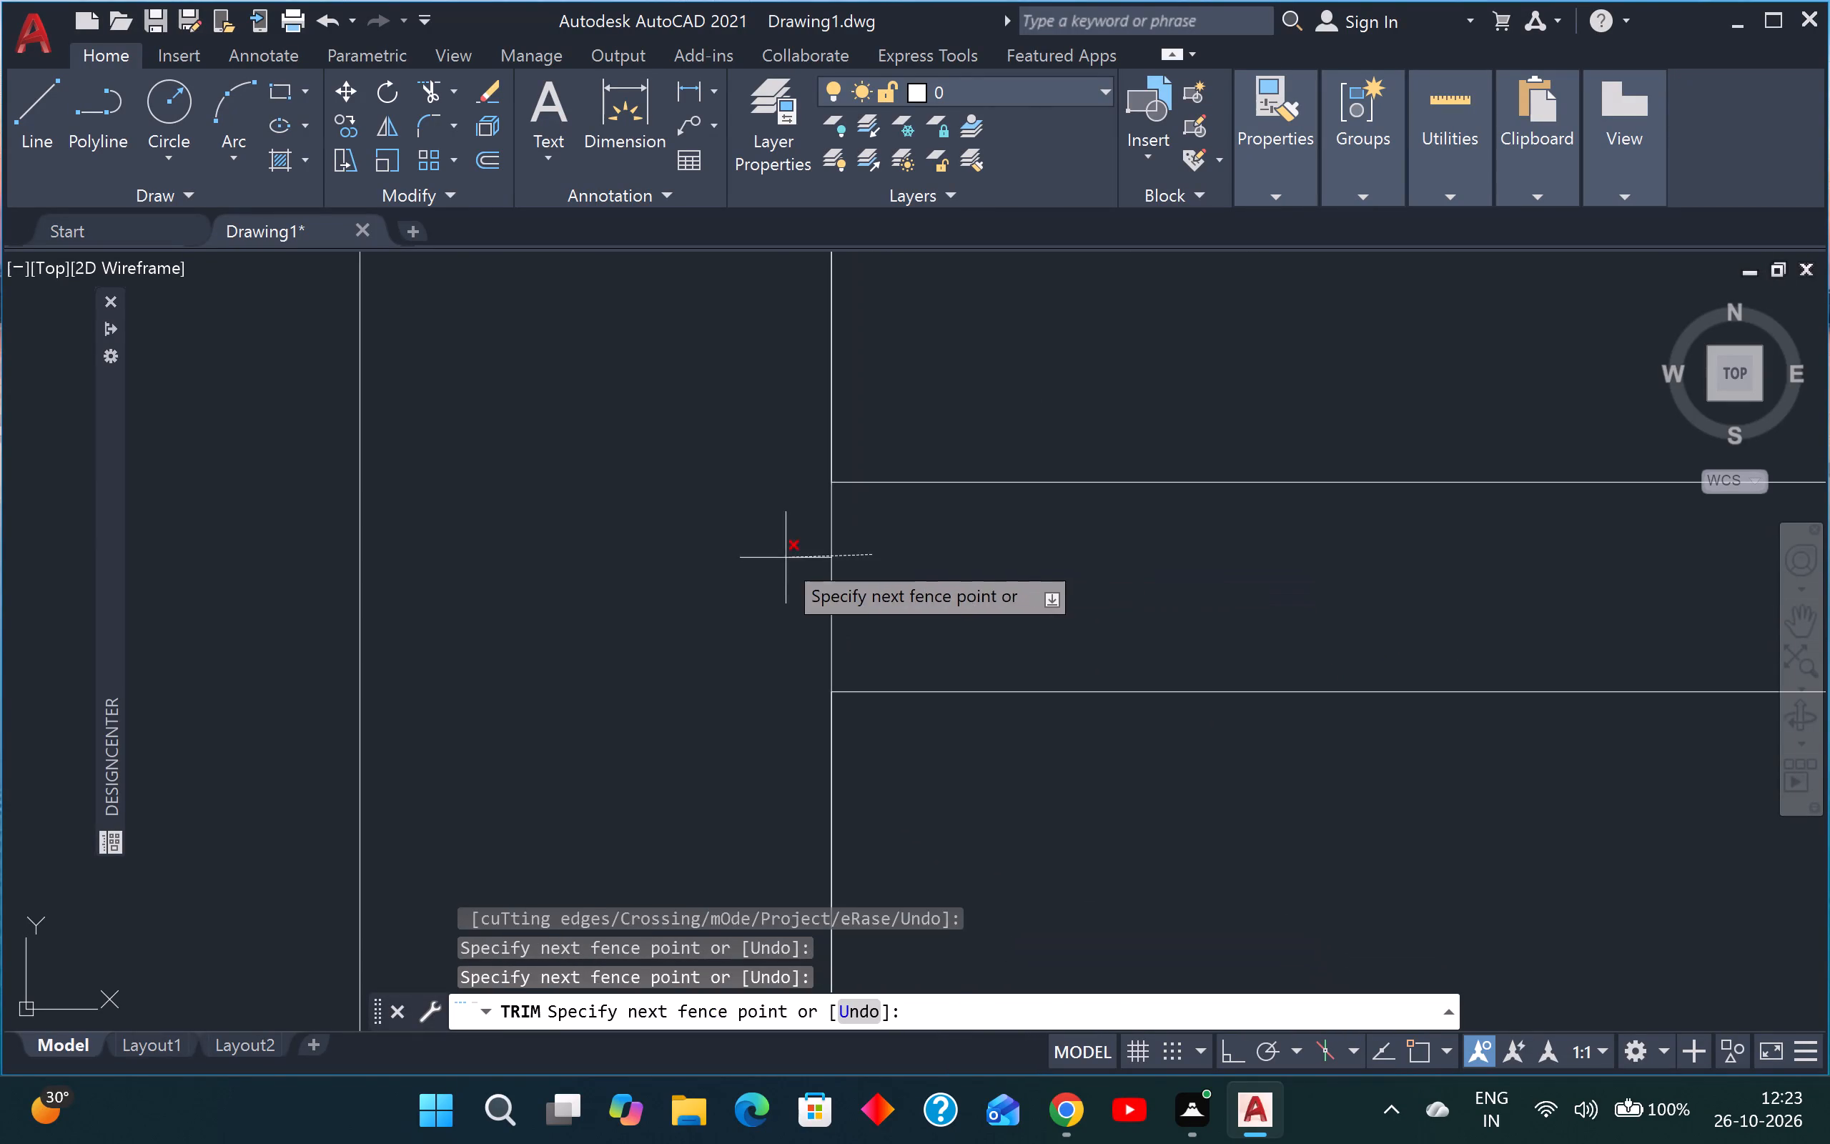
{"action": "left_click", "coordinate": [781, 558]}
Trim the right inner wall line between the two lines of the new horizontal partition.
{"action": "scroll", "coordinate": [783, 553], "scroll_direction": "down", "scroll_amount": 6}
{"action": "scroll", "coordinate": [1003, 537], "scroll_direction": "down", "scroll_amount": 2}
{"action": "scroll", "coordinate": [1172, 541], "scroll_direction": "up", "scroll_amount": 2}
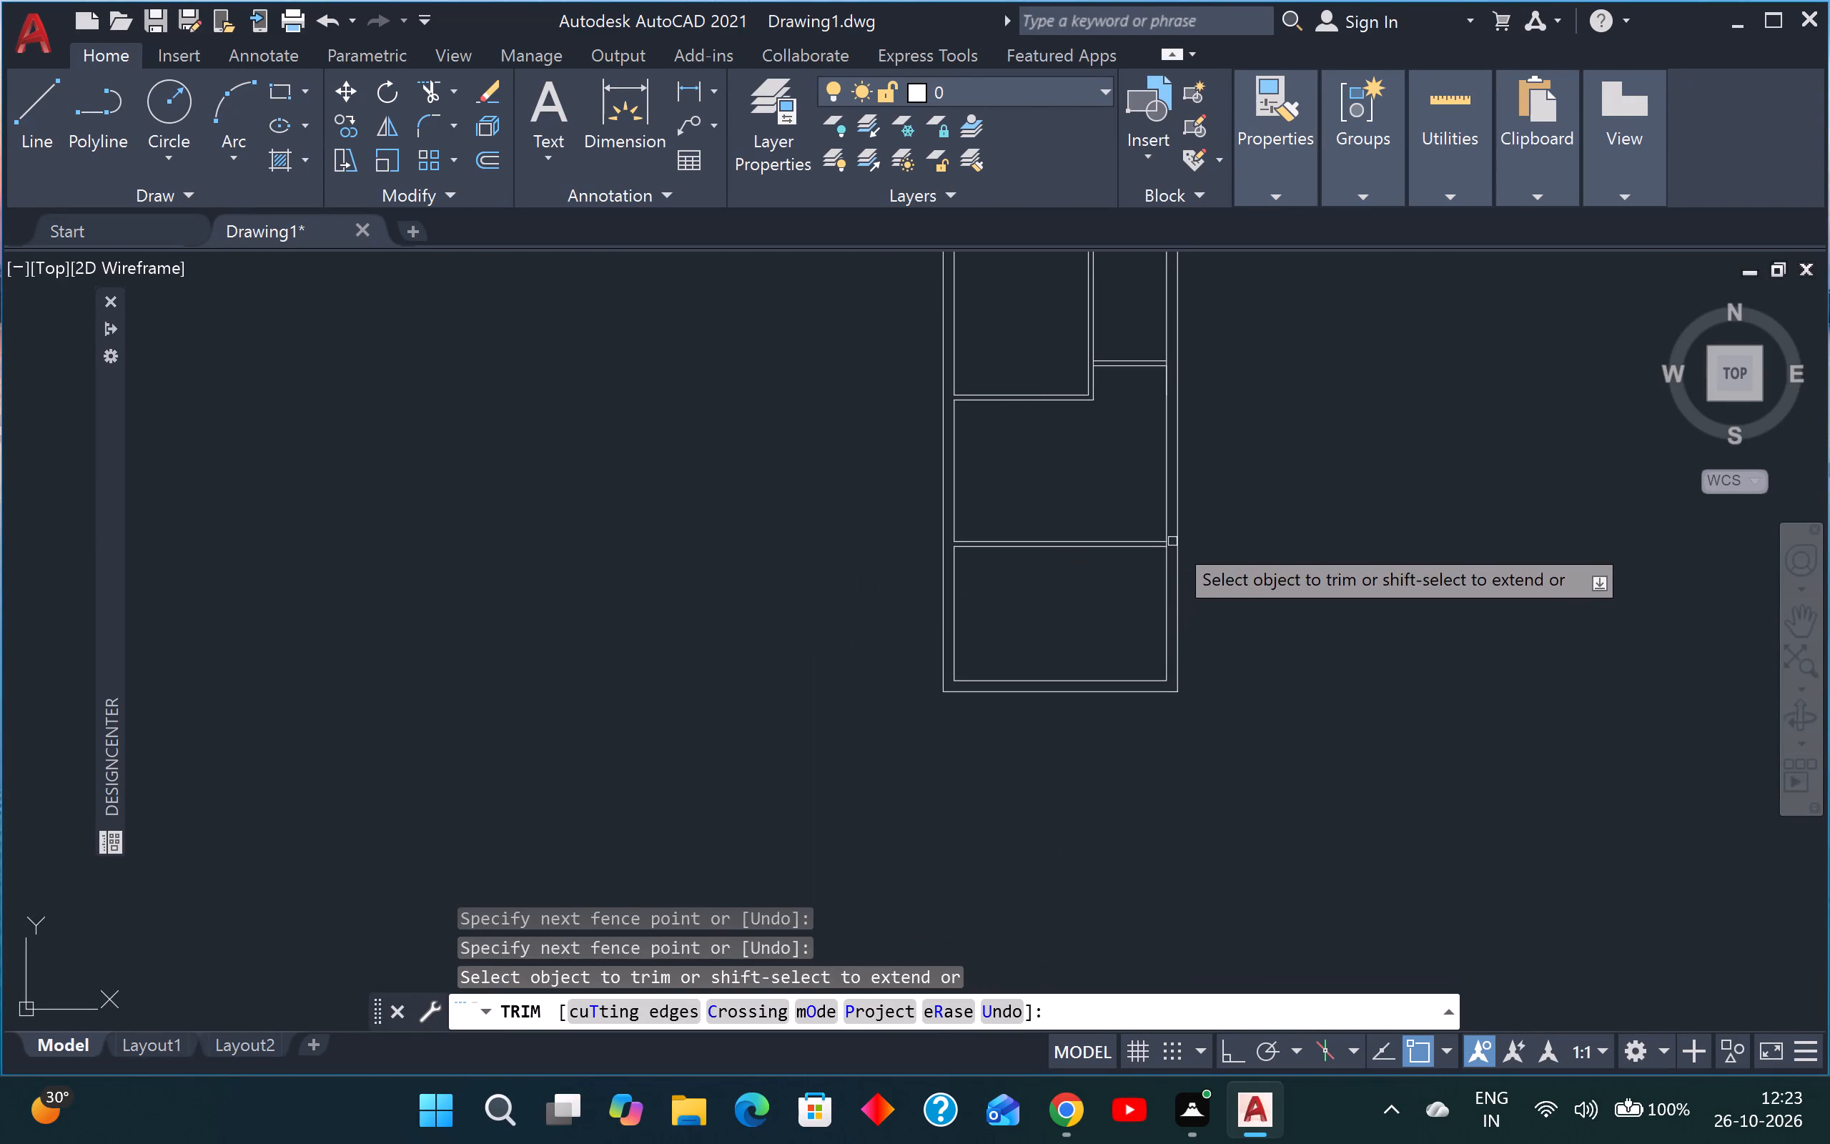
{"action": "scroll", "coordinate": [1172, 540], "scroll_direction": "up", "scroll_amount": 5}
{"action": "left_click_drag", "start_coordinate": [1180, 529], "coordinate": [1151, 530]}
{"action": "left_click", "coordinate": [1064, 528]}
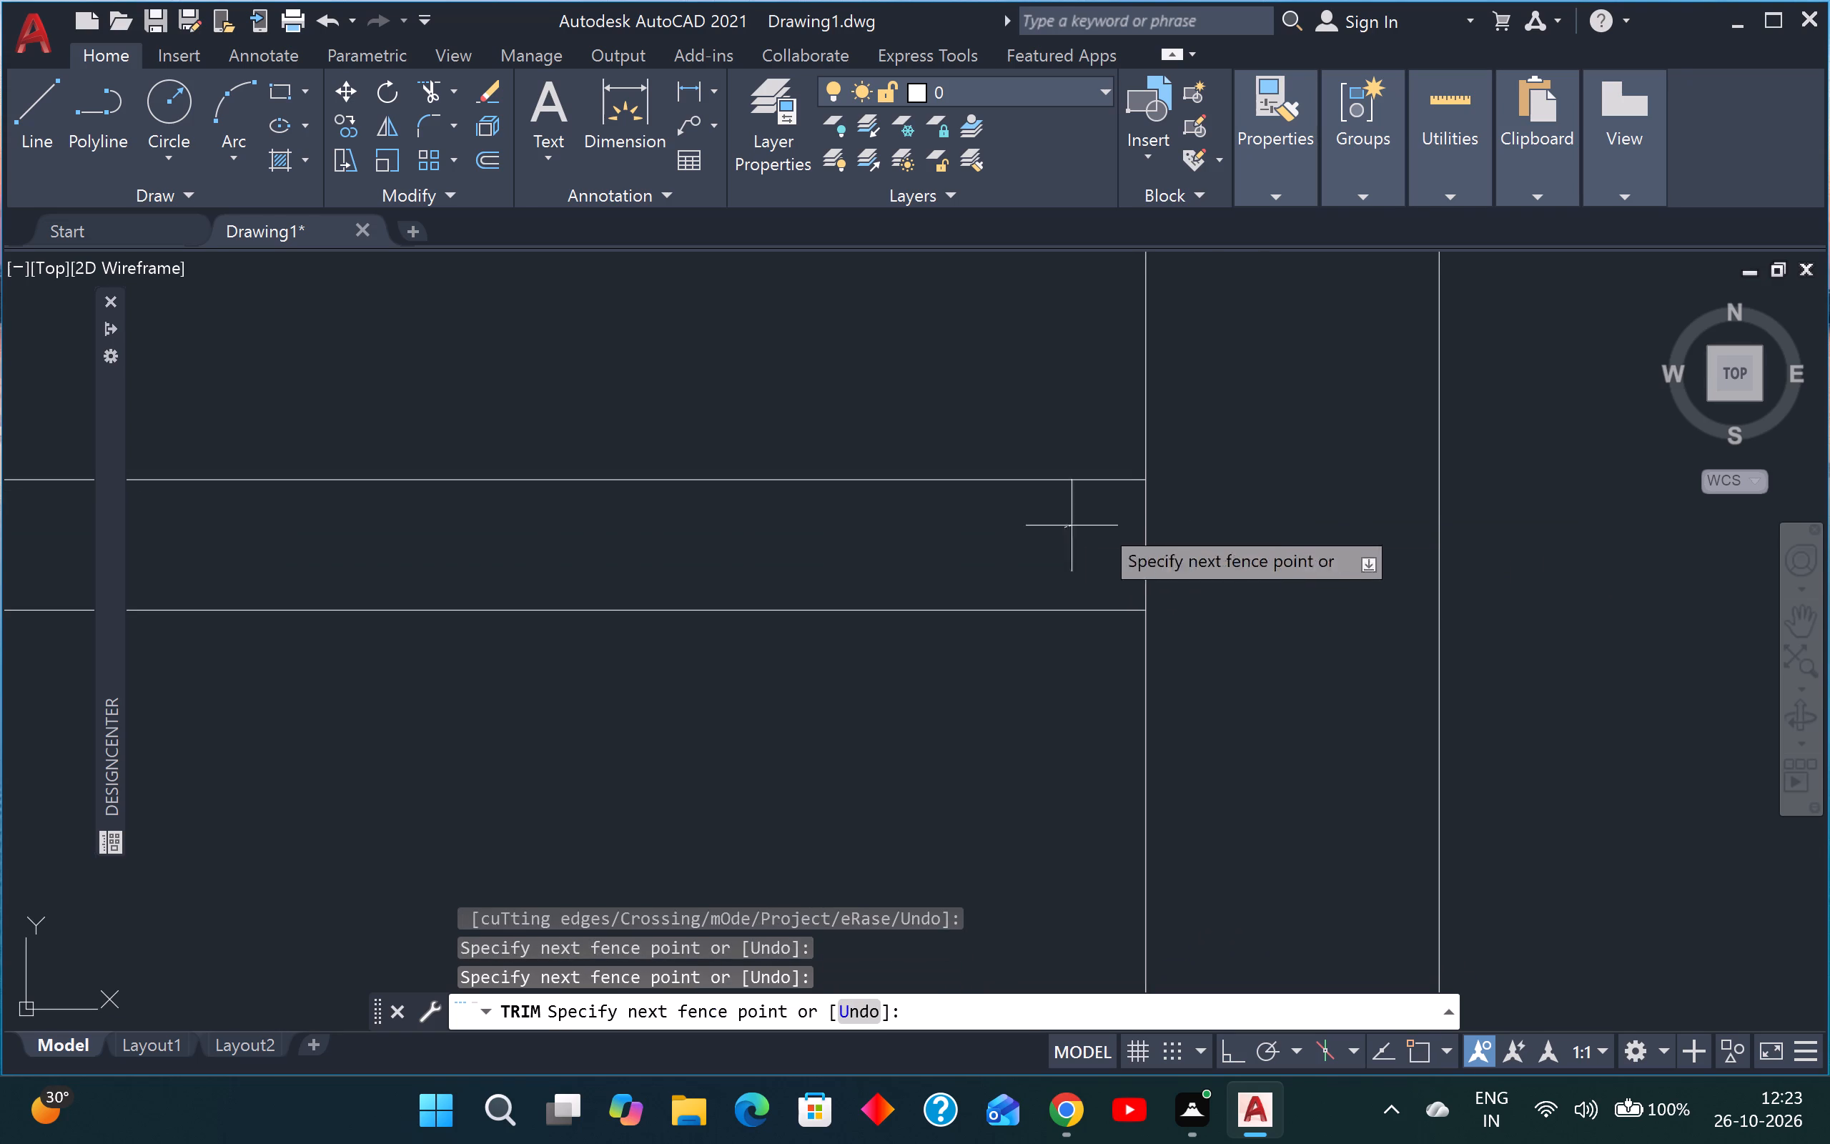
{"action": "left_click", "coordinate": [1261, 505]}
{"action": "scroll", "coordinate": [1216, 514], "scroll_direction": "down", "scroll_amount": 3}
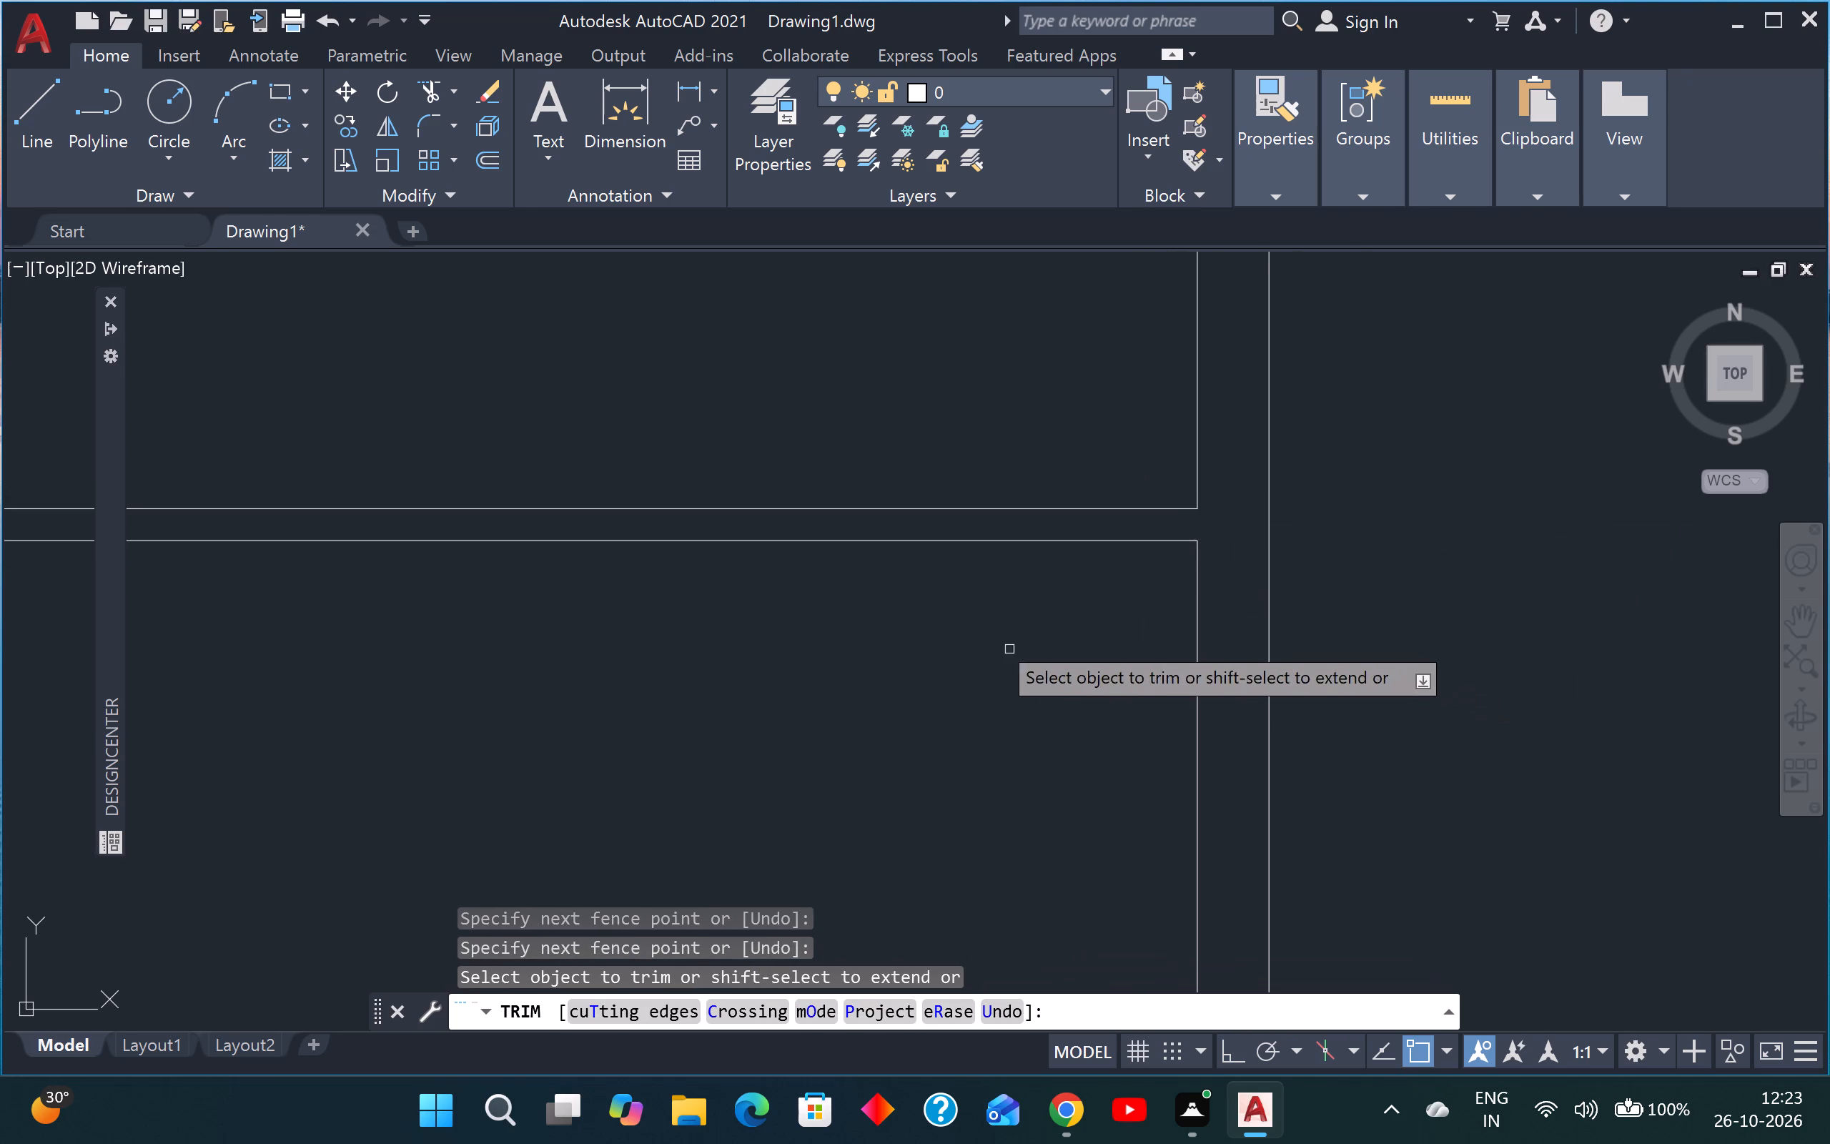
{"action": "scroll", "coordinate": [981, 615], "scroll_direction": "down", "scroll_amount": 3}
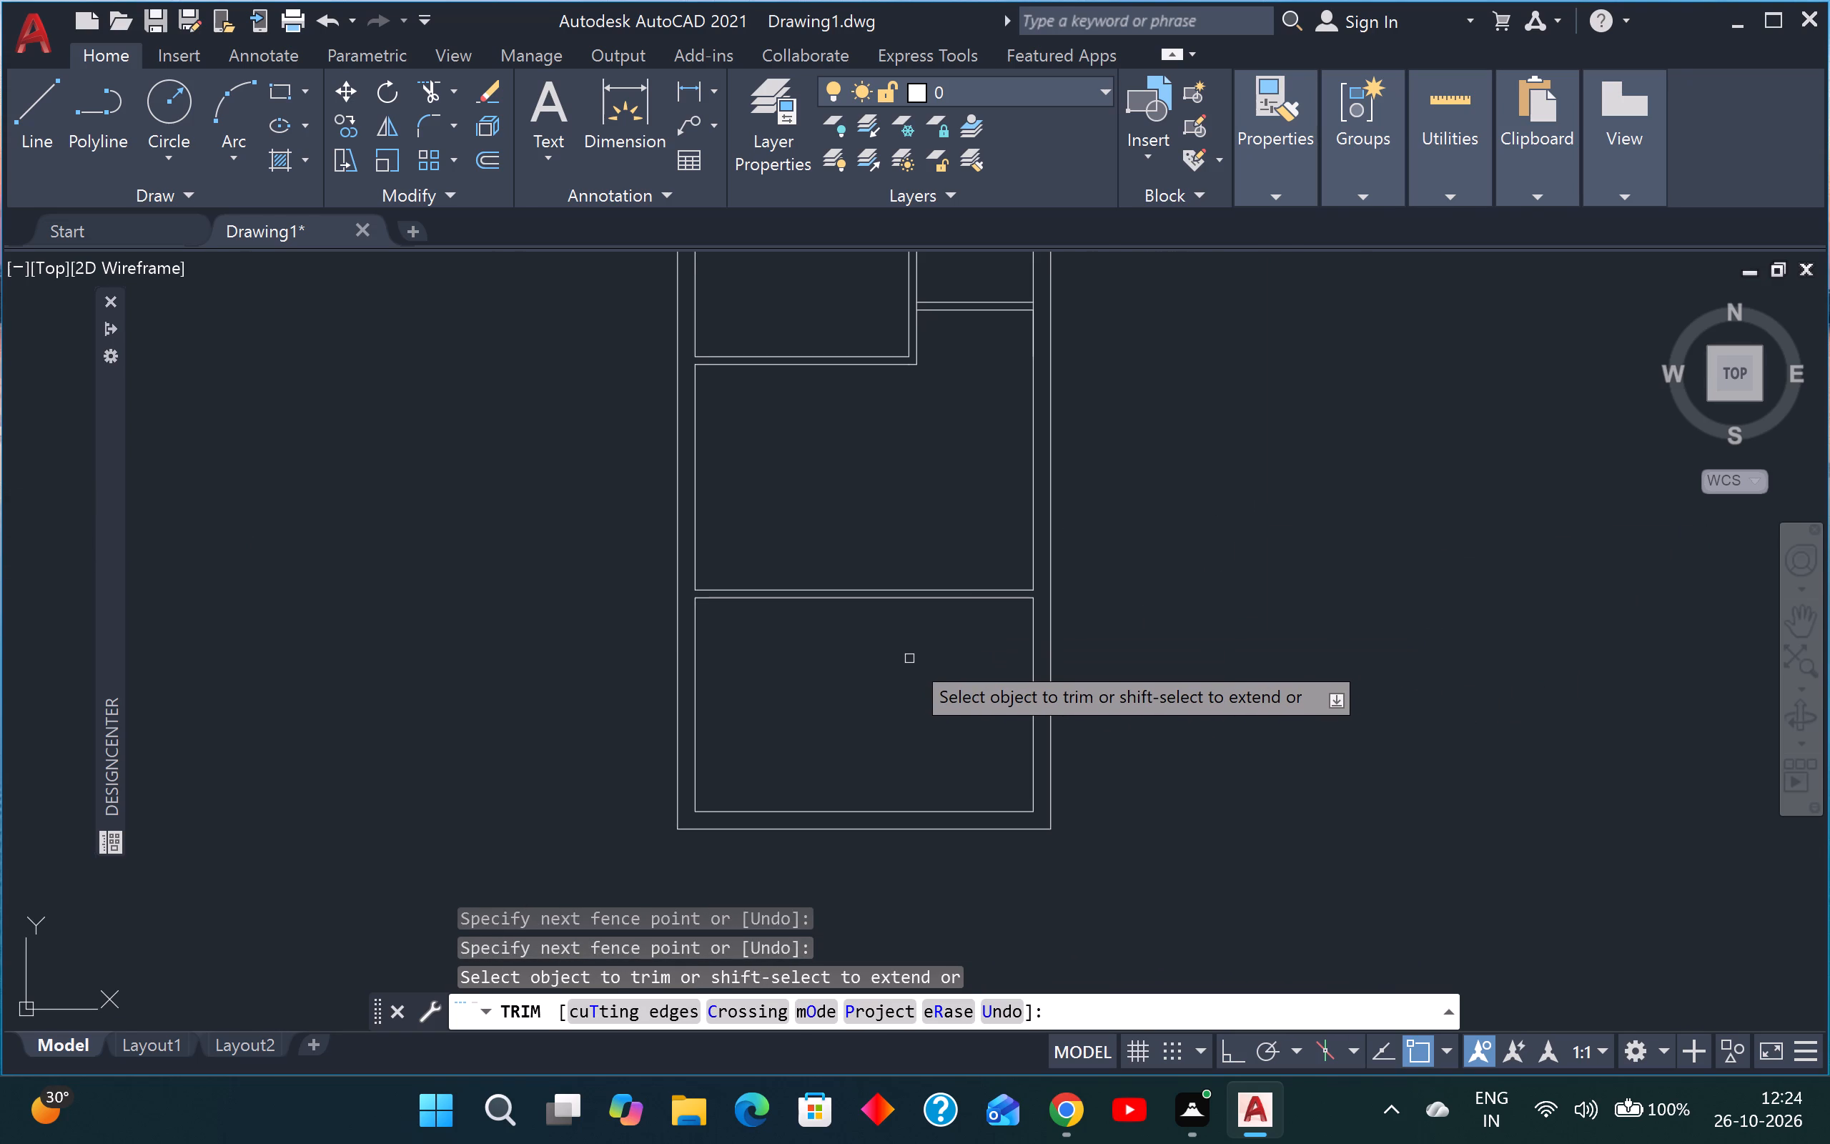
{"action": "key", "text": "Escape"}
{"action": "key", "text": "Escape"}
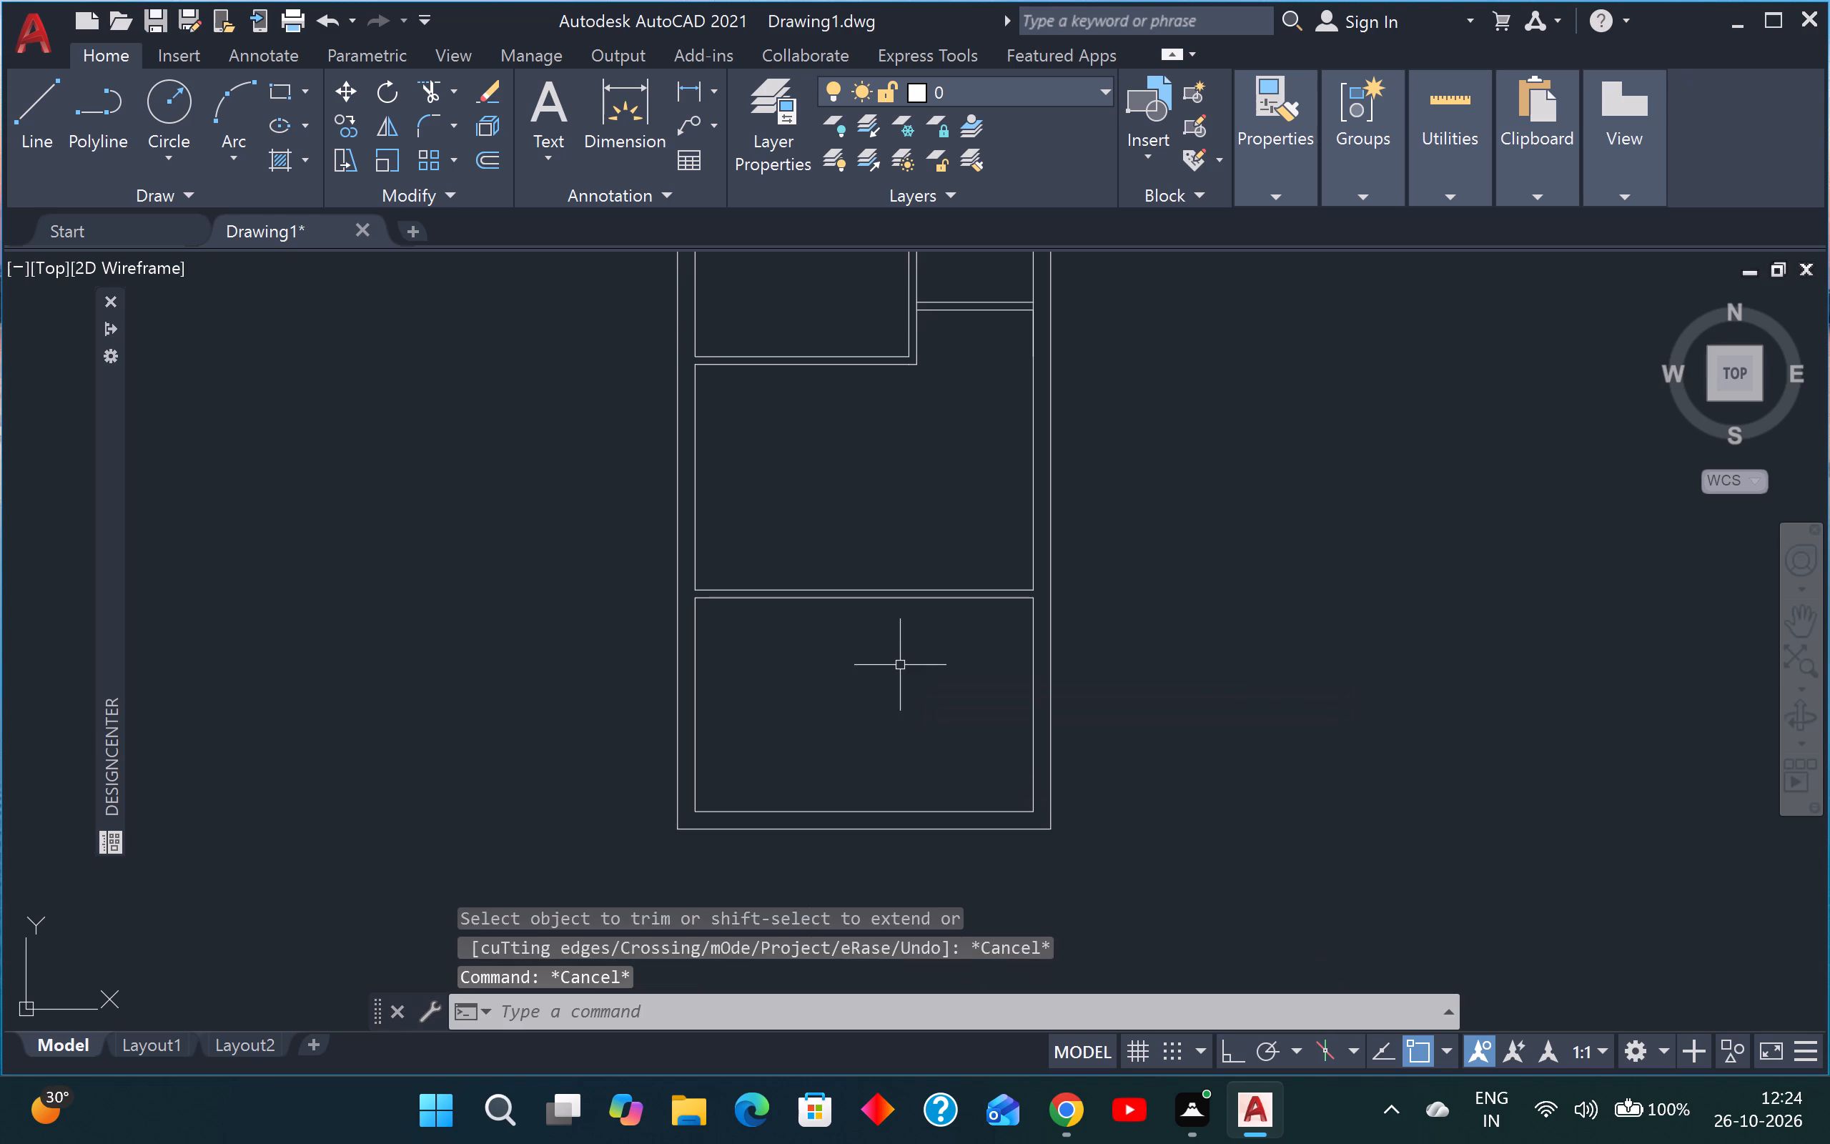
{"action": "key", "text": "Escape"}
{"action": "key", "text": "Escape"}
{"action": "key", "text": "Escape"}
{"action": "key", "text": "Escape"}
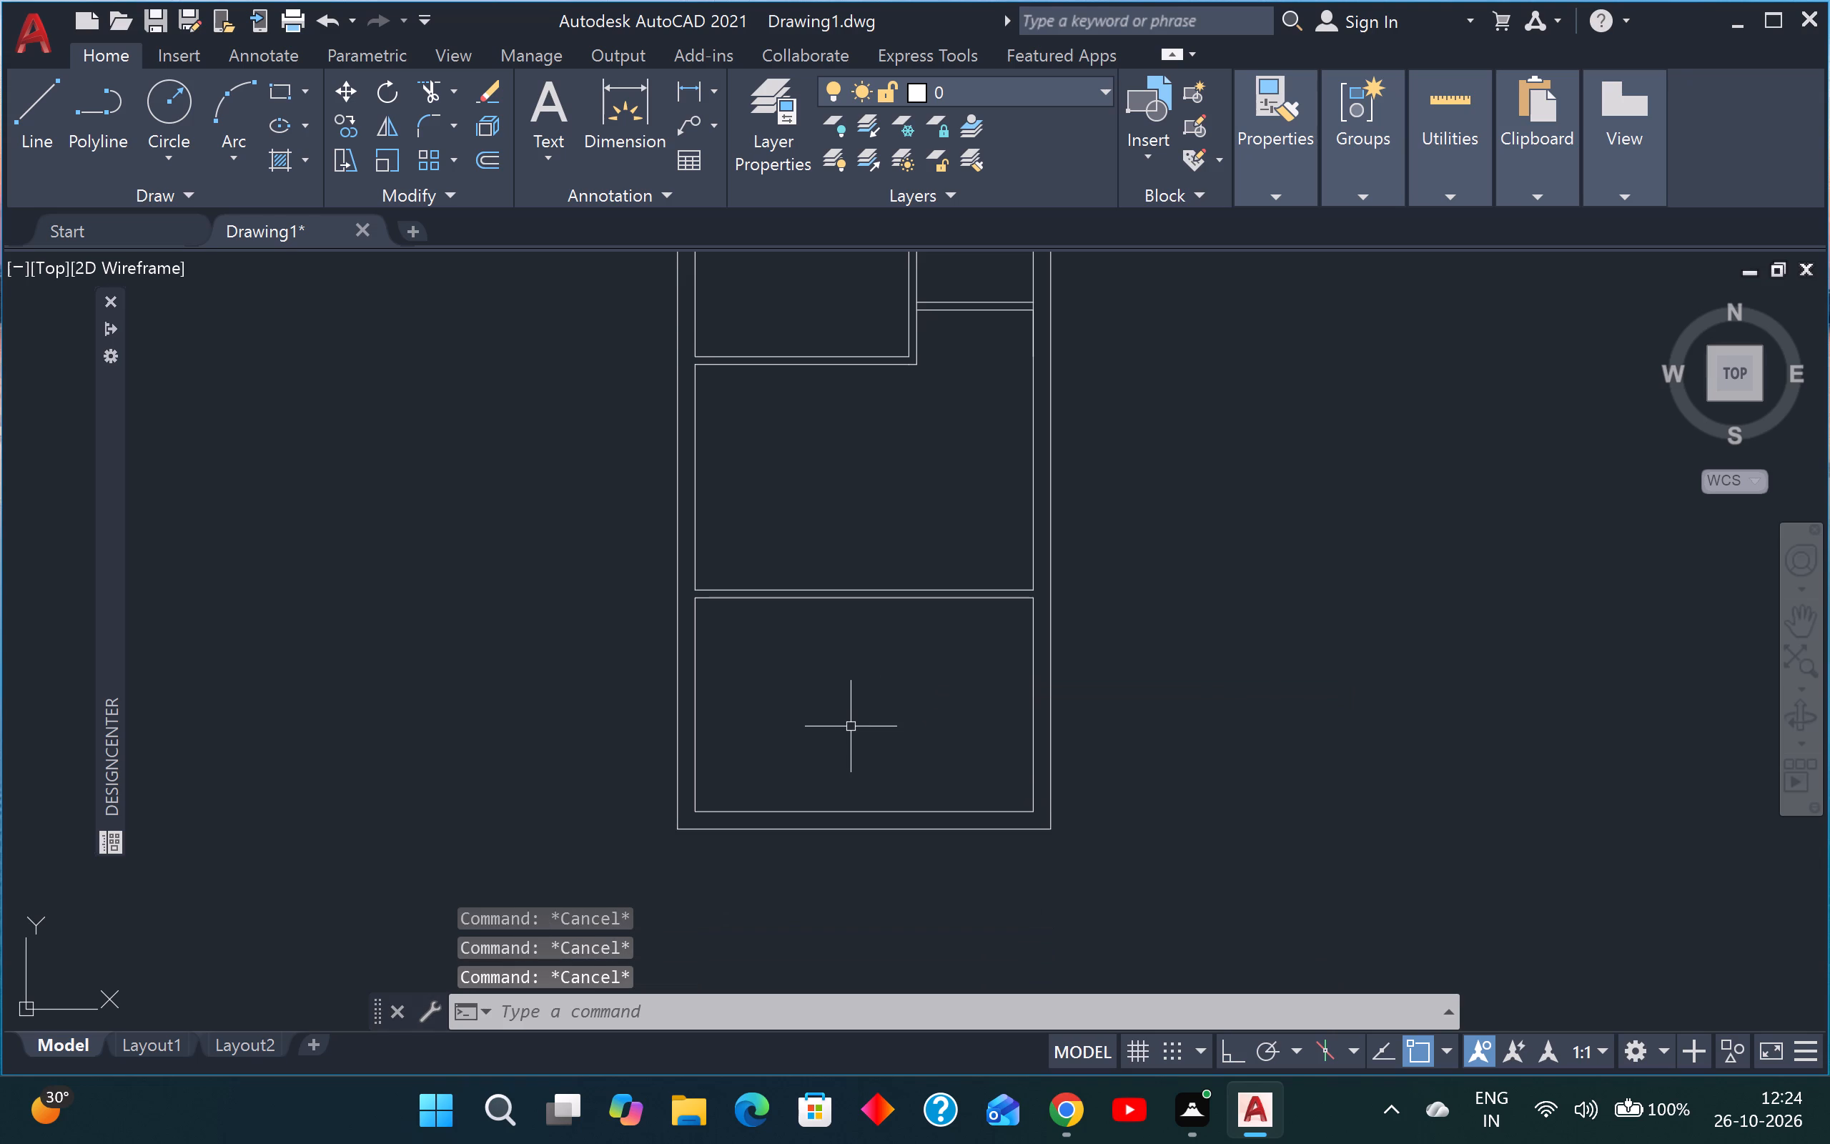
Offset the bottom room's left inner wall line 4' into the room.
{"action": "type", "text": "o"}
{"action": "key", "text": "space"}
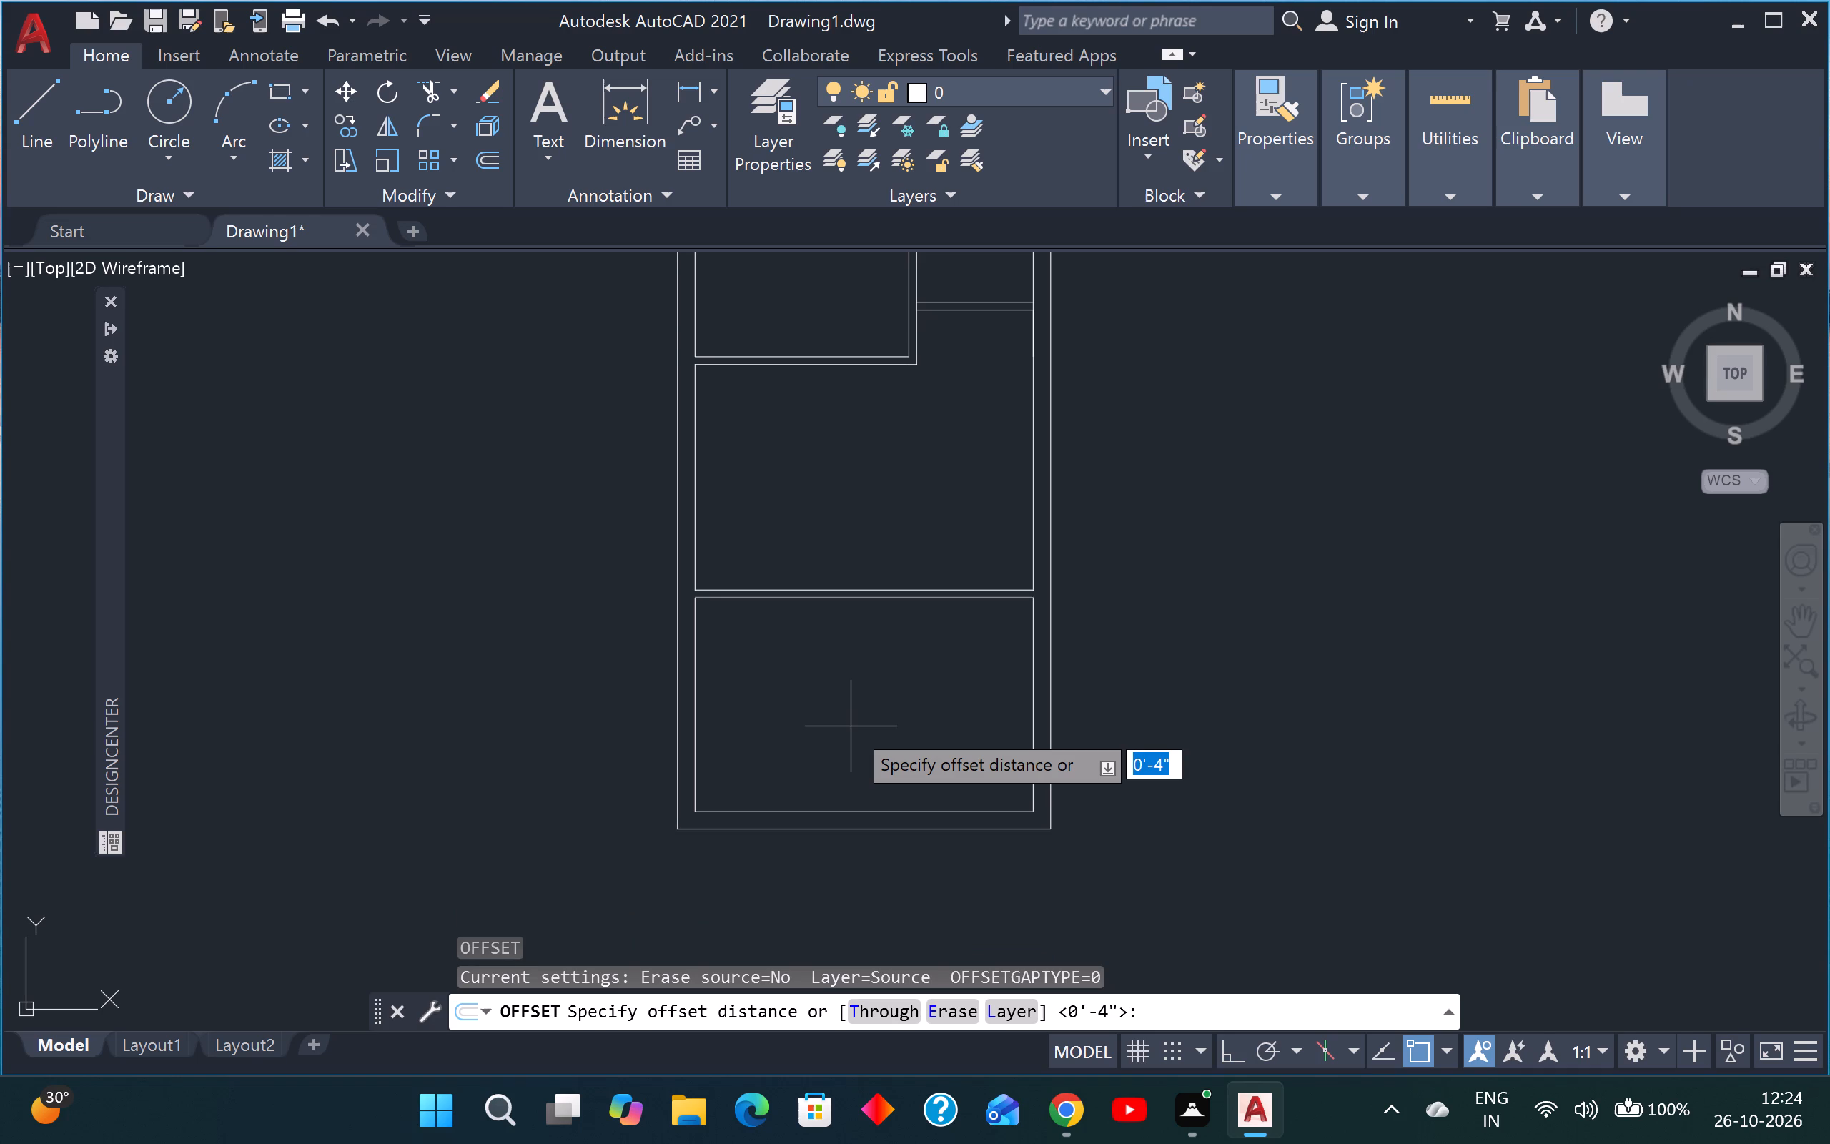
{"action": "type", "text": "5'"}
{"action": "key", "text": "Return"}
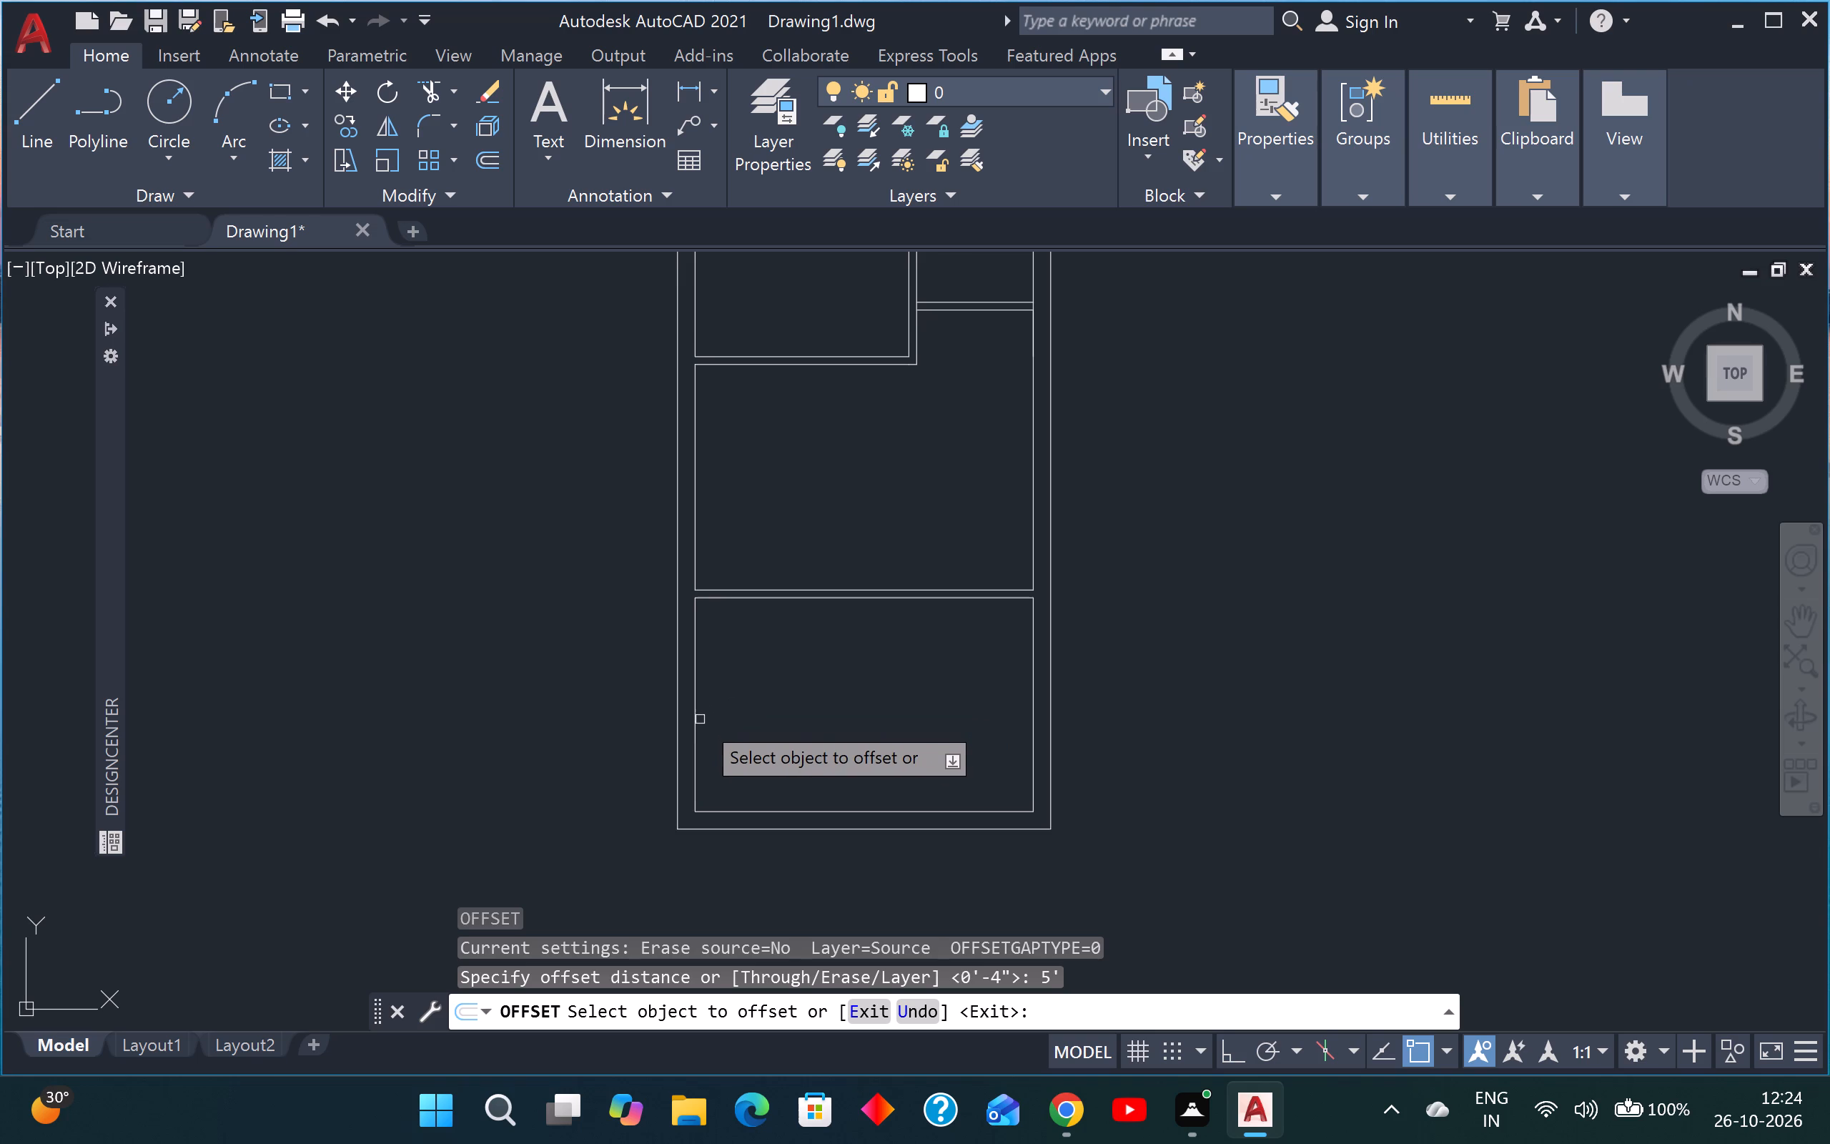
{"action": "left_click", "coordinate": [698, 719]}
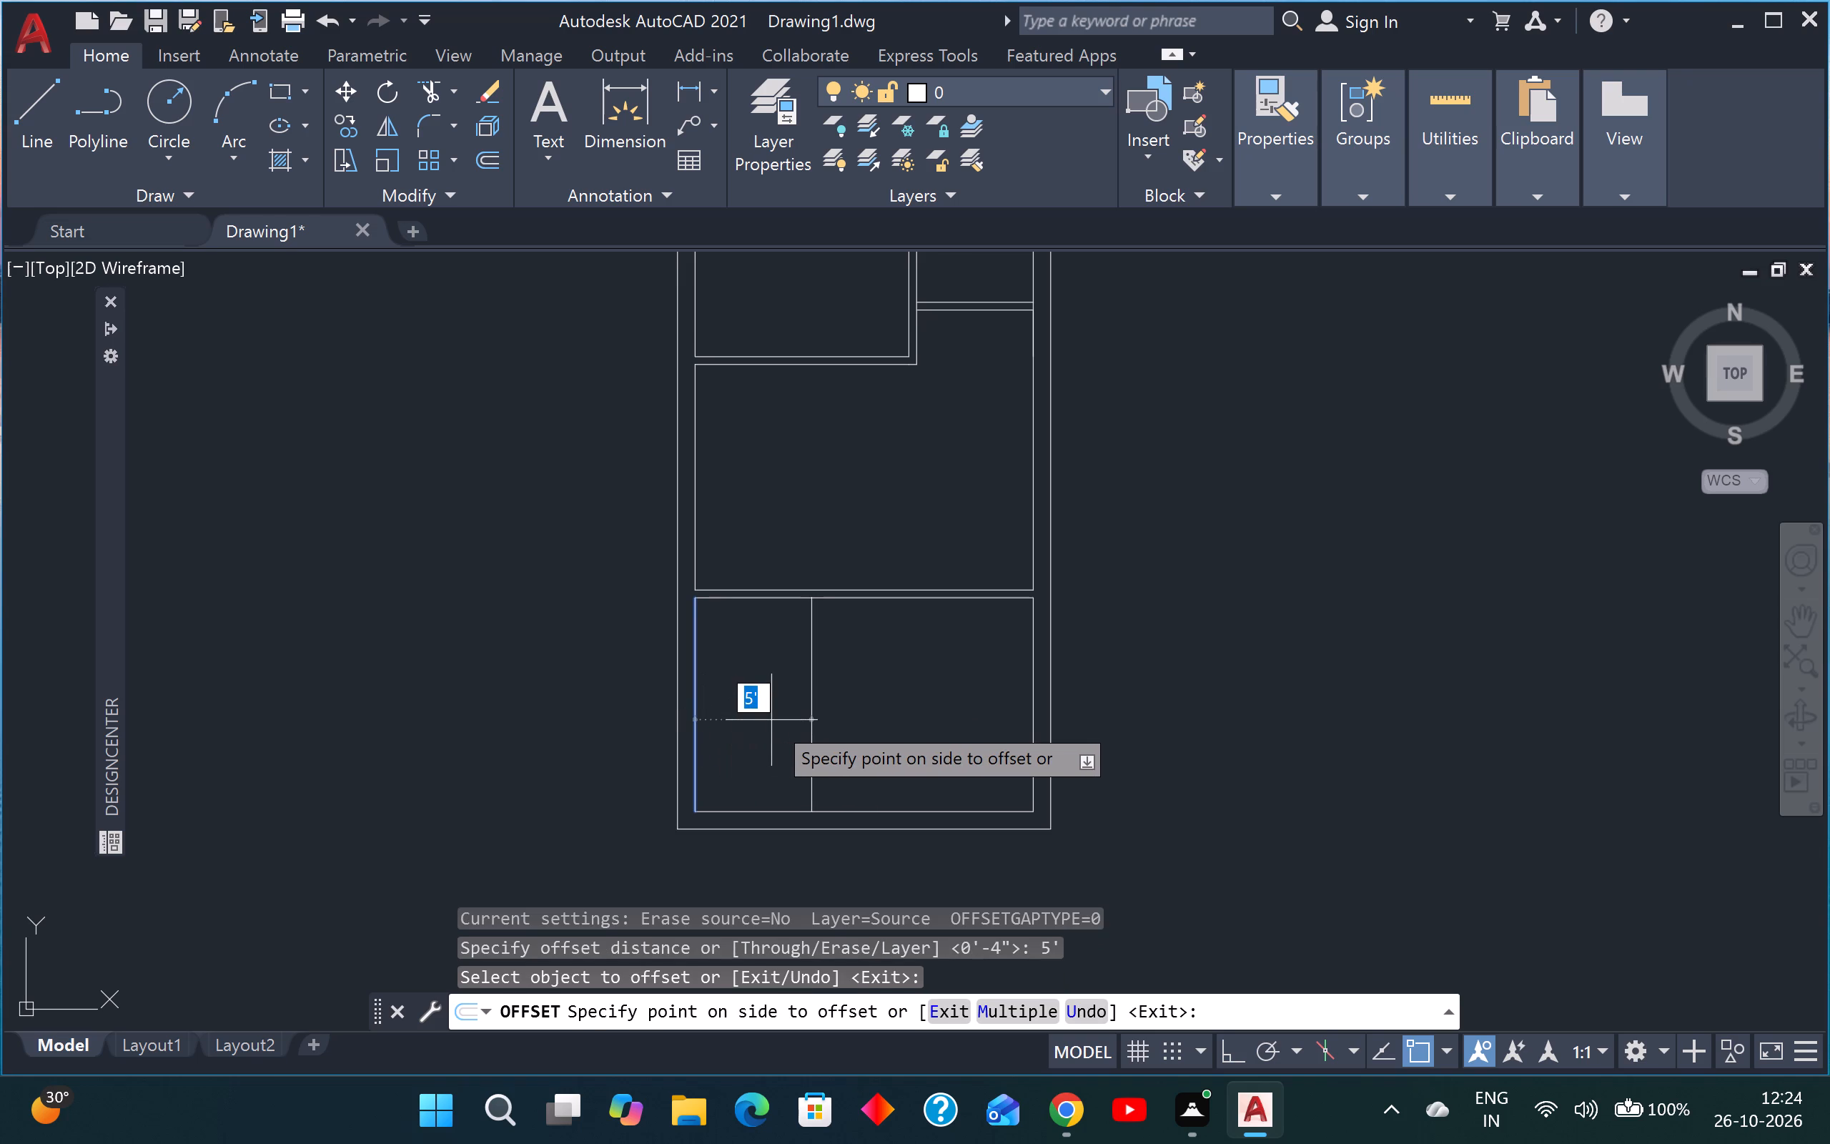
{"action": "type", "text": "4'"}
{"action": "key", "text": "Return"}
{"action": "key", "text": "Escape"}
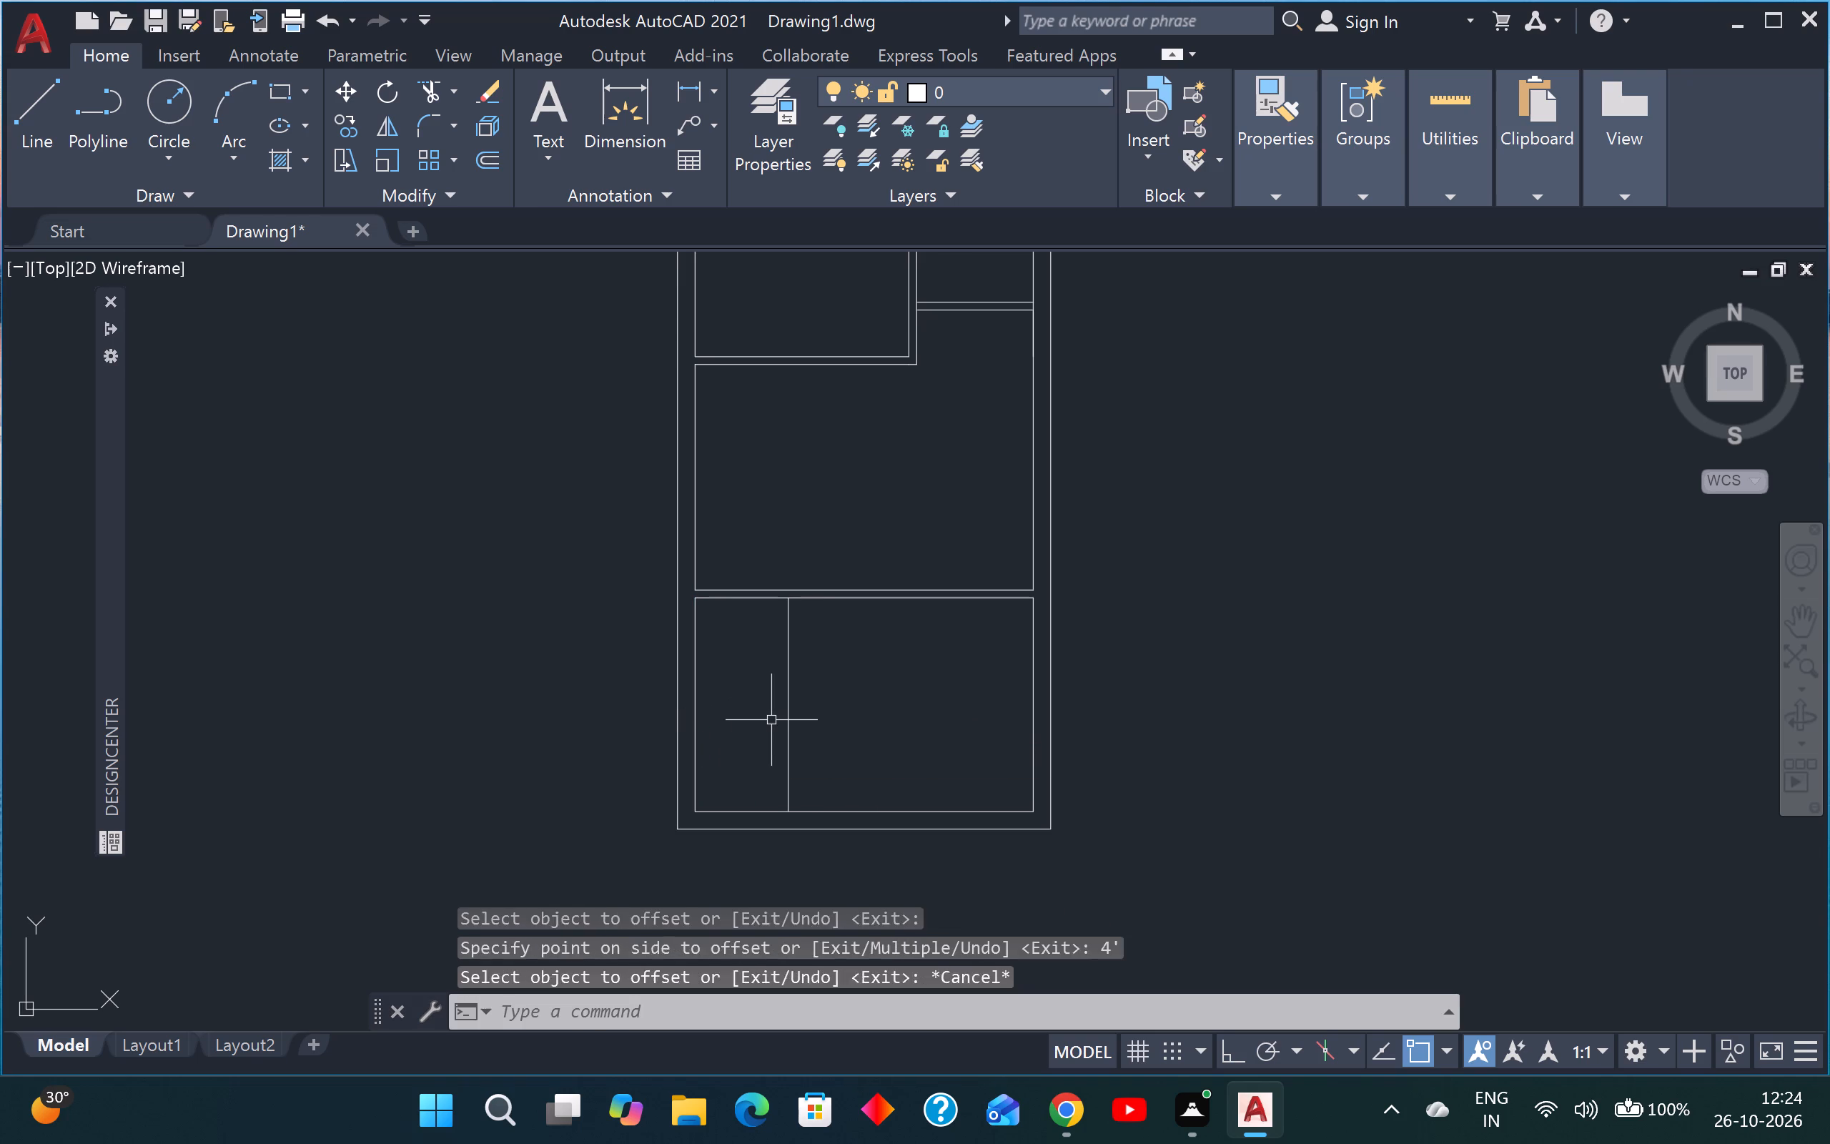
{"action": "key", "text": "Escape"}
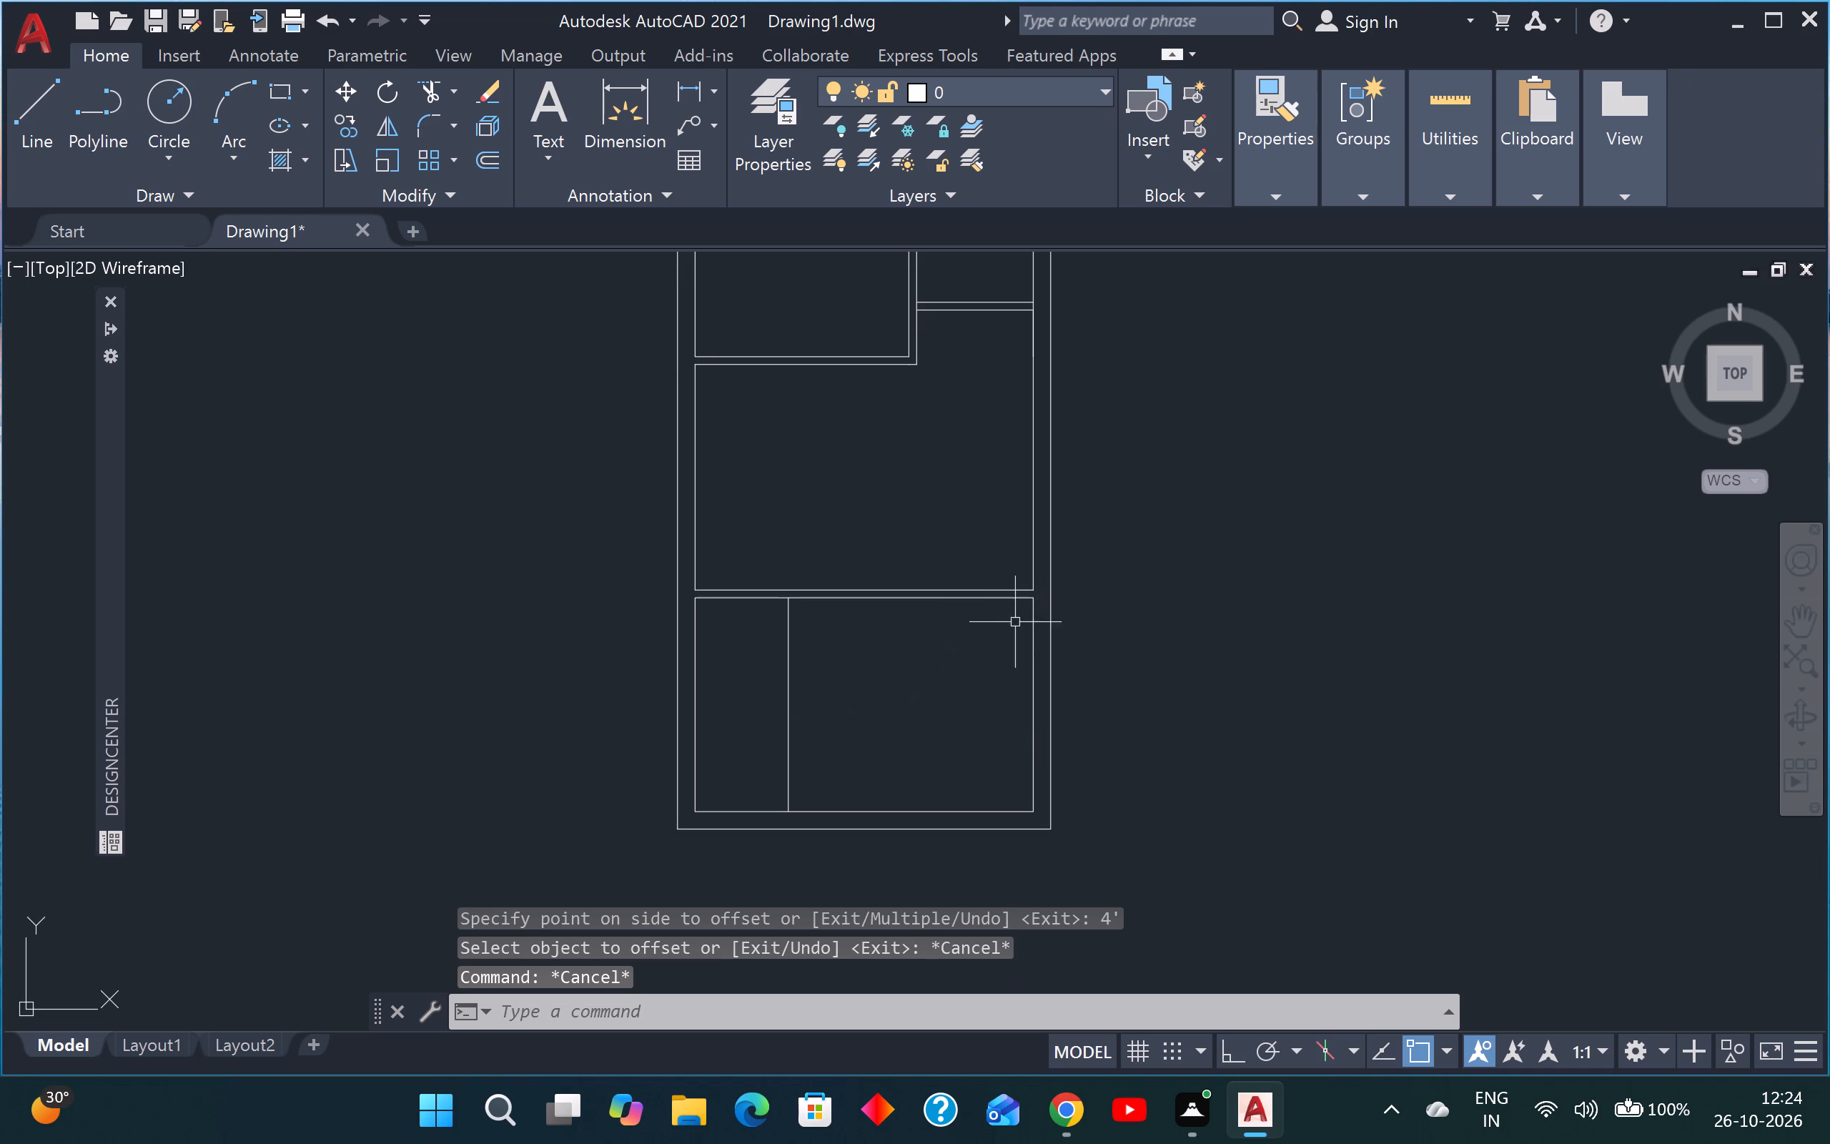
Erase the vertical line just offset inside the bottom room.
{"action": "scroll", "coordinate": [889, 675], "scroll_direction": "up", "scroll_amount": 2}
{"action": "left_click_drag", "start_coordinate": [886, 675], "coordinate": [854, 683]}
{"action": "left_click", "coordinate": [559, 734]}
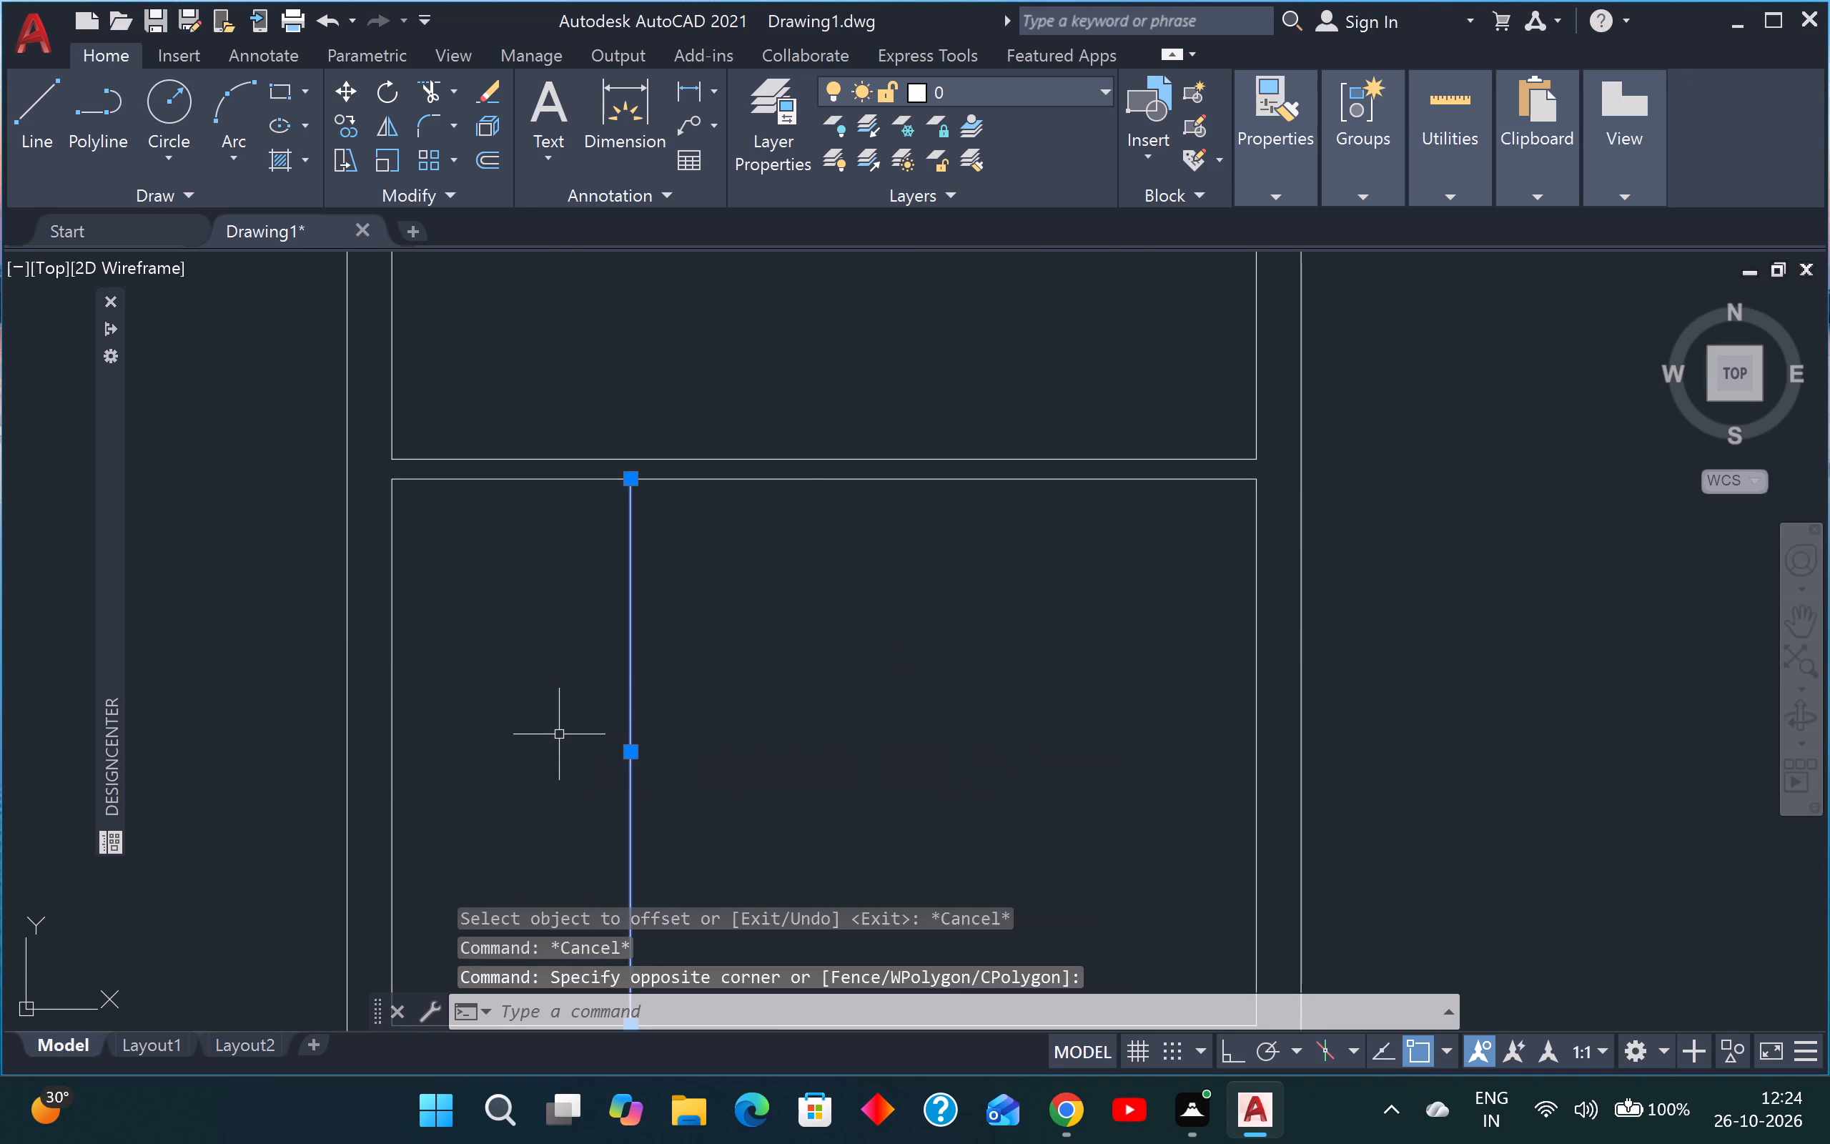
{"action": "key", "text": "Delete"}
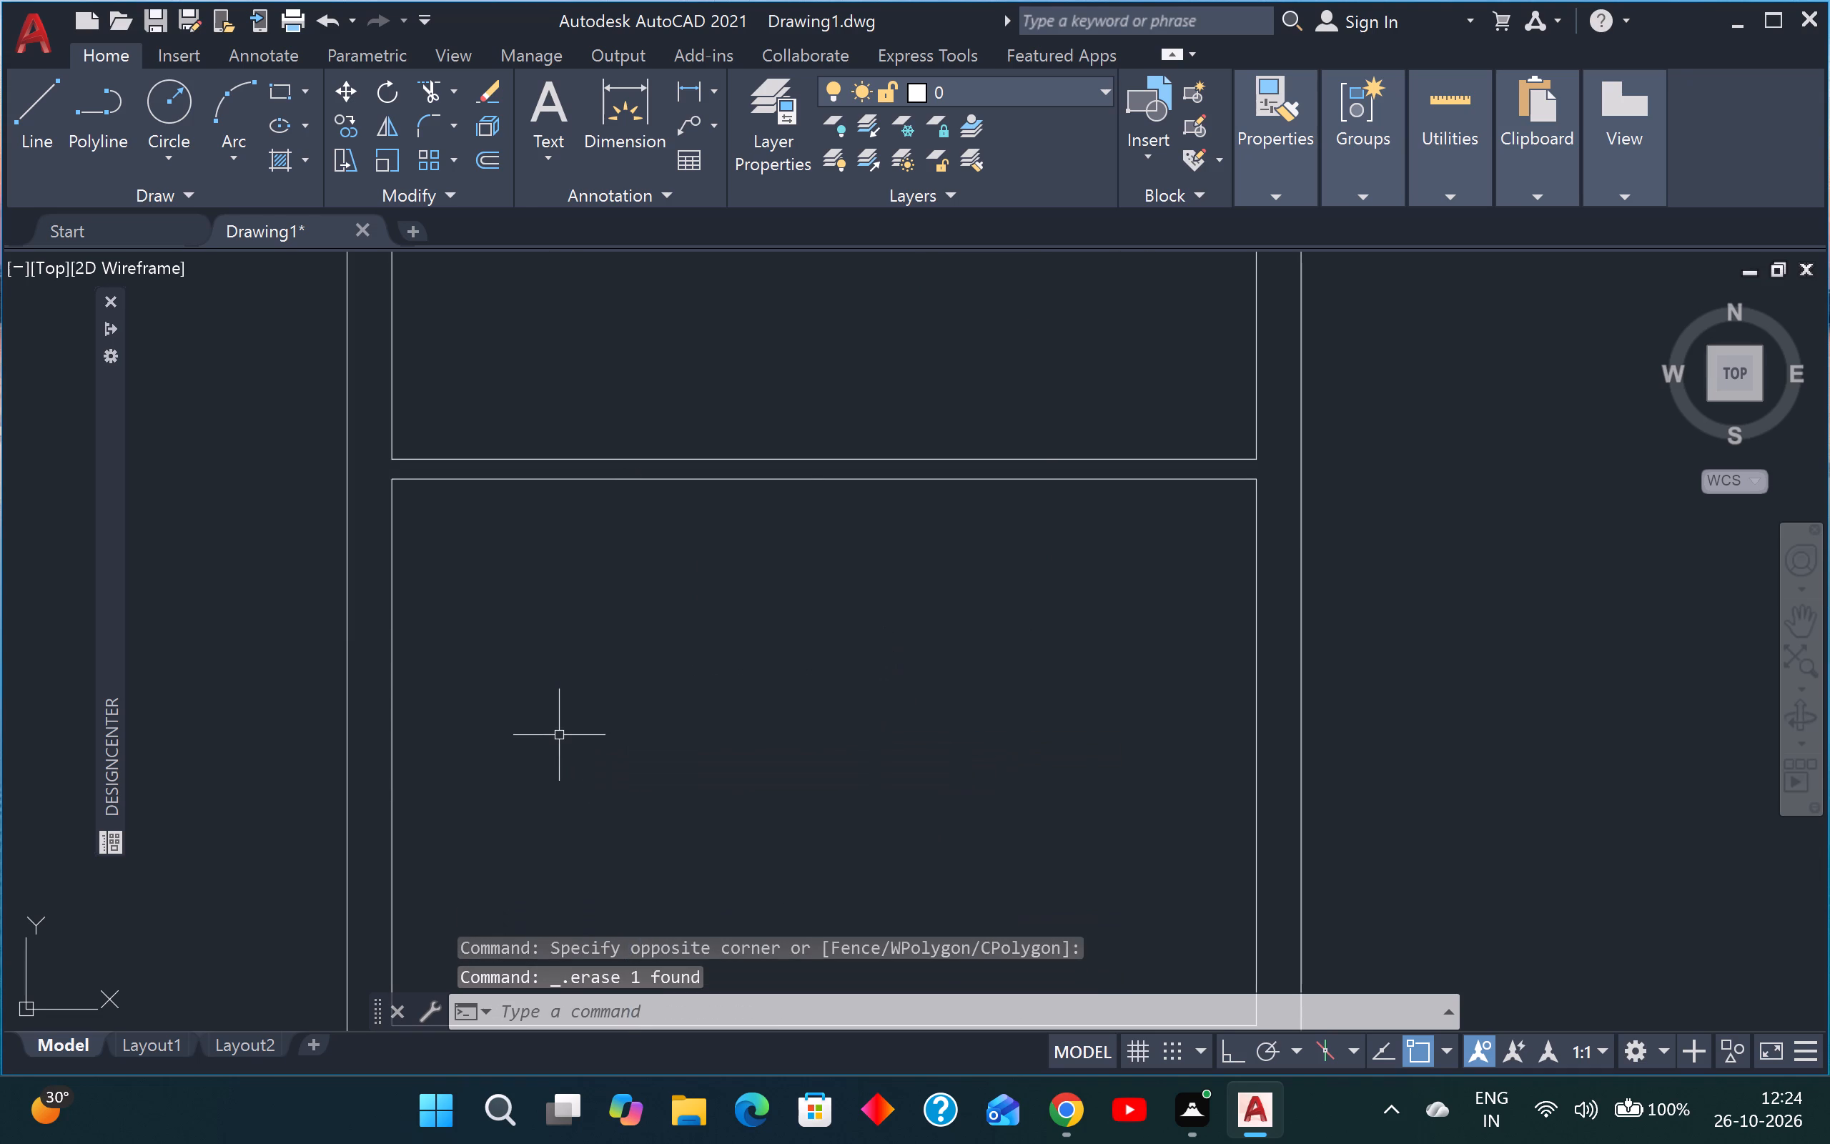
Offset the bottom room's left inner wall line 3' into the room.
{"action": "type", "text": "o"}
{"action": "key", "text": "space"}
{"action": "type", "text": "3'"}
{"action": "key", "text": "Return"}
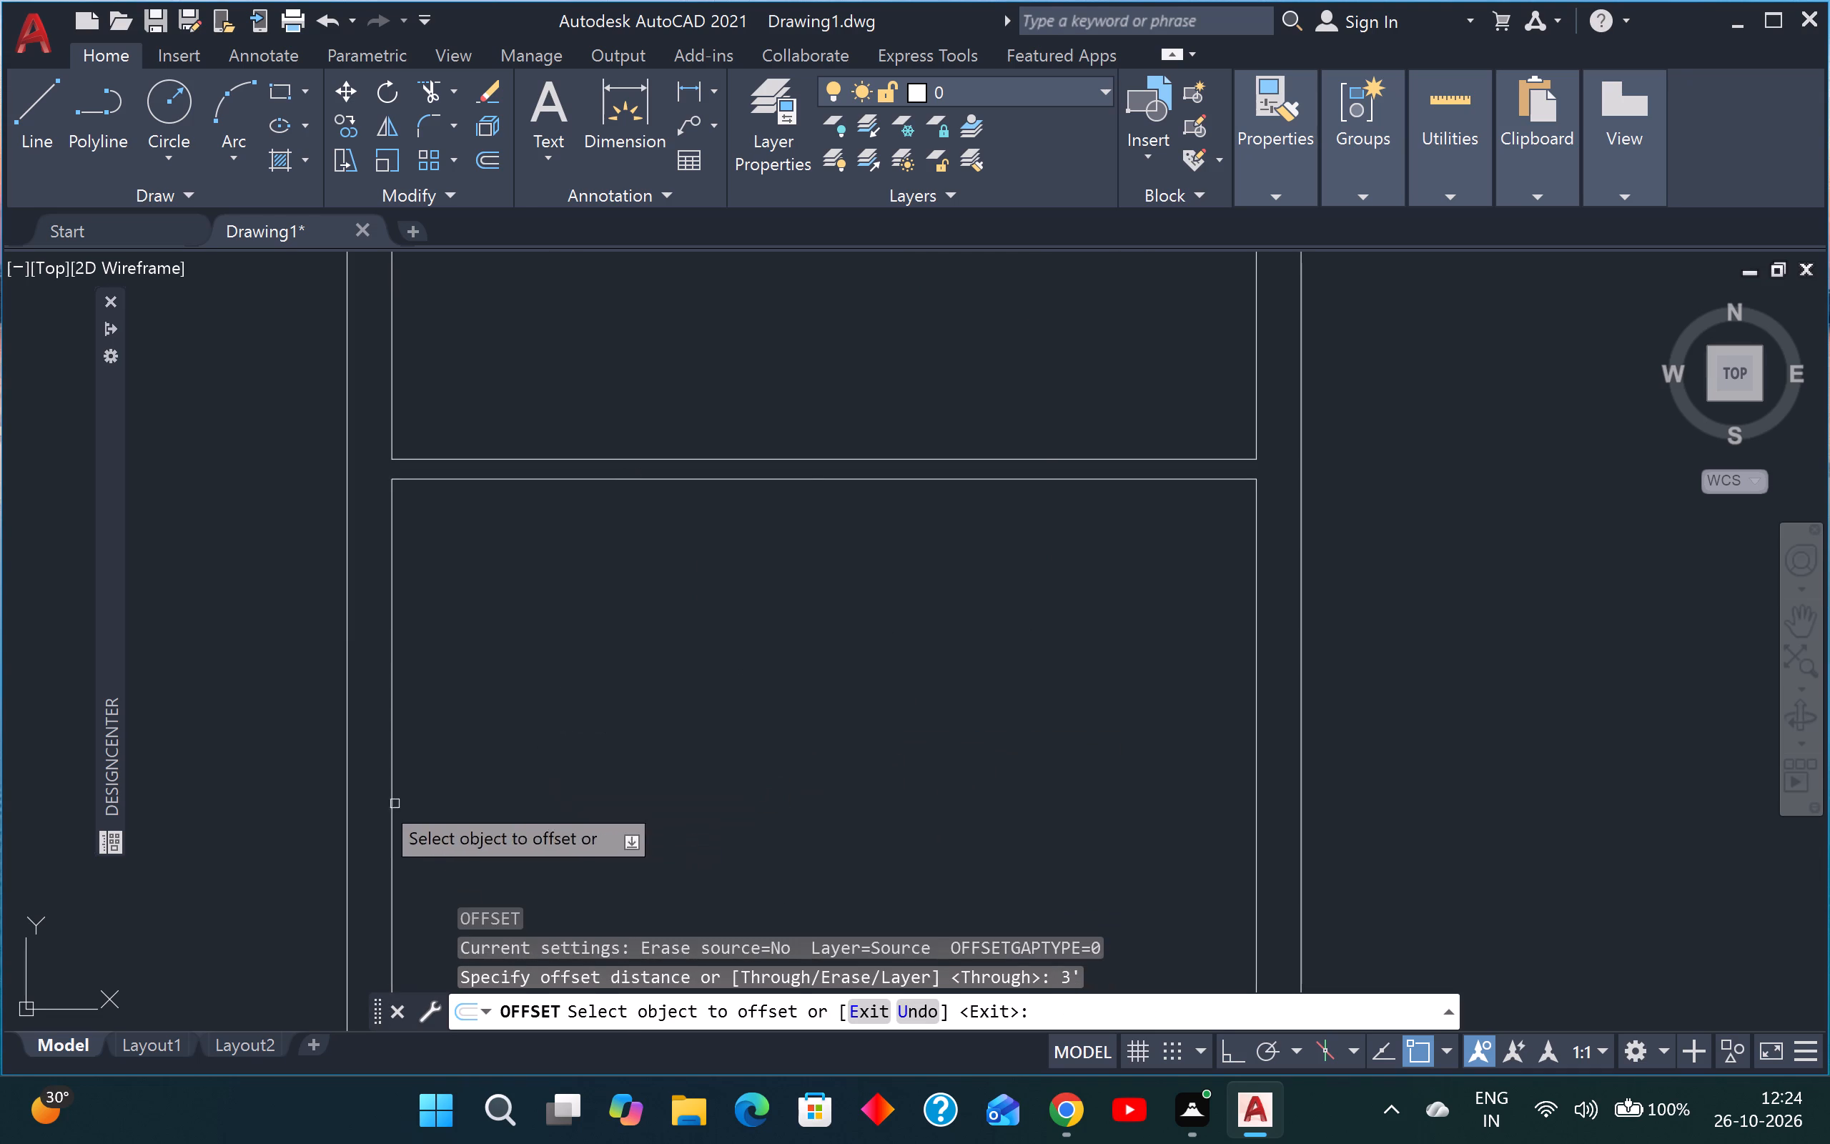
{"action": "left_click", "coordinate": [394, 837]}
{"action": "left_click", "coordinate": [640, 796]}
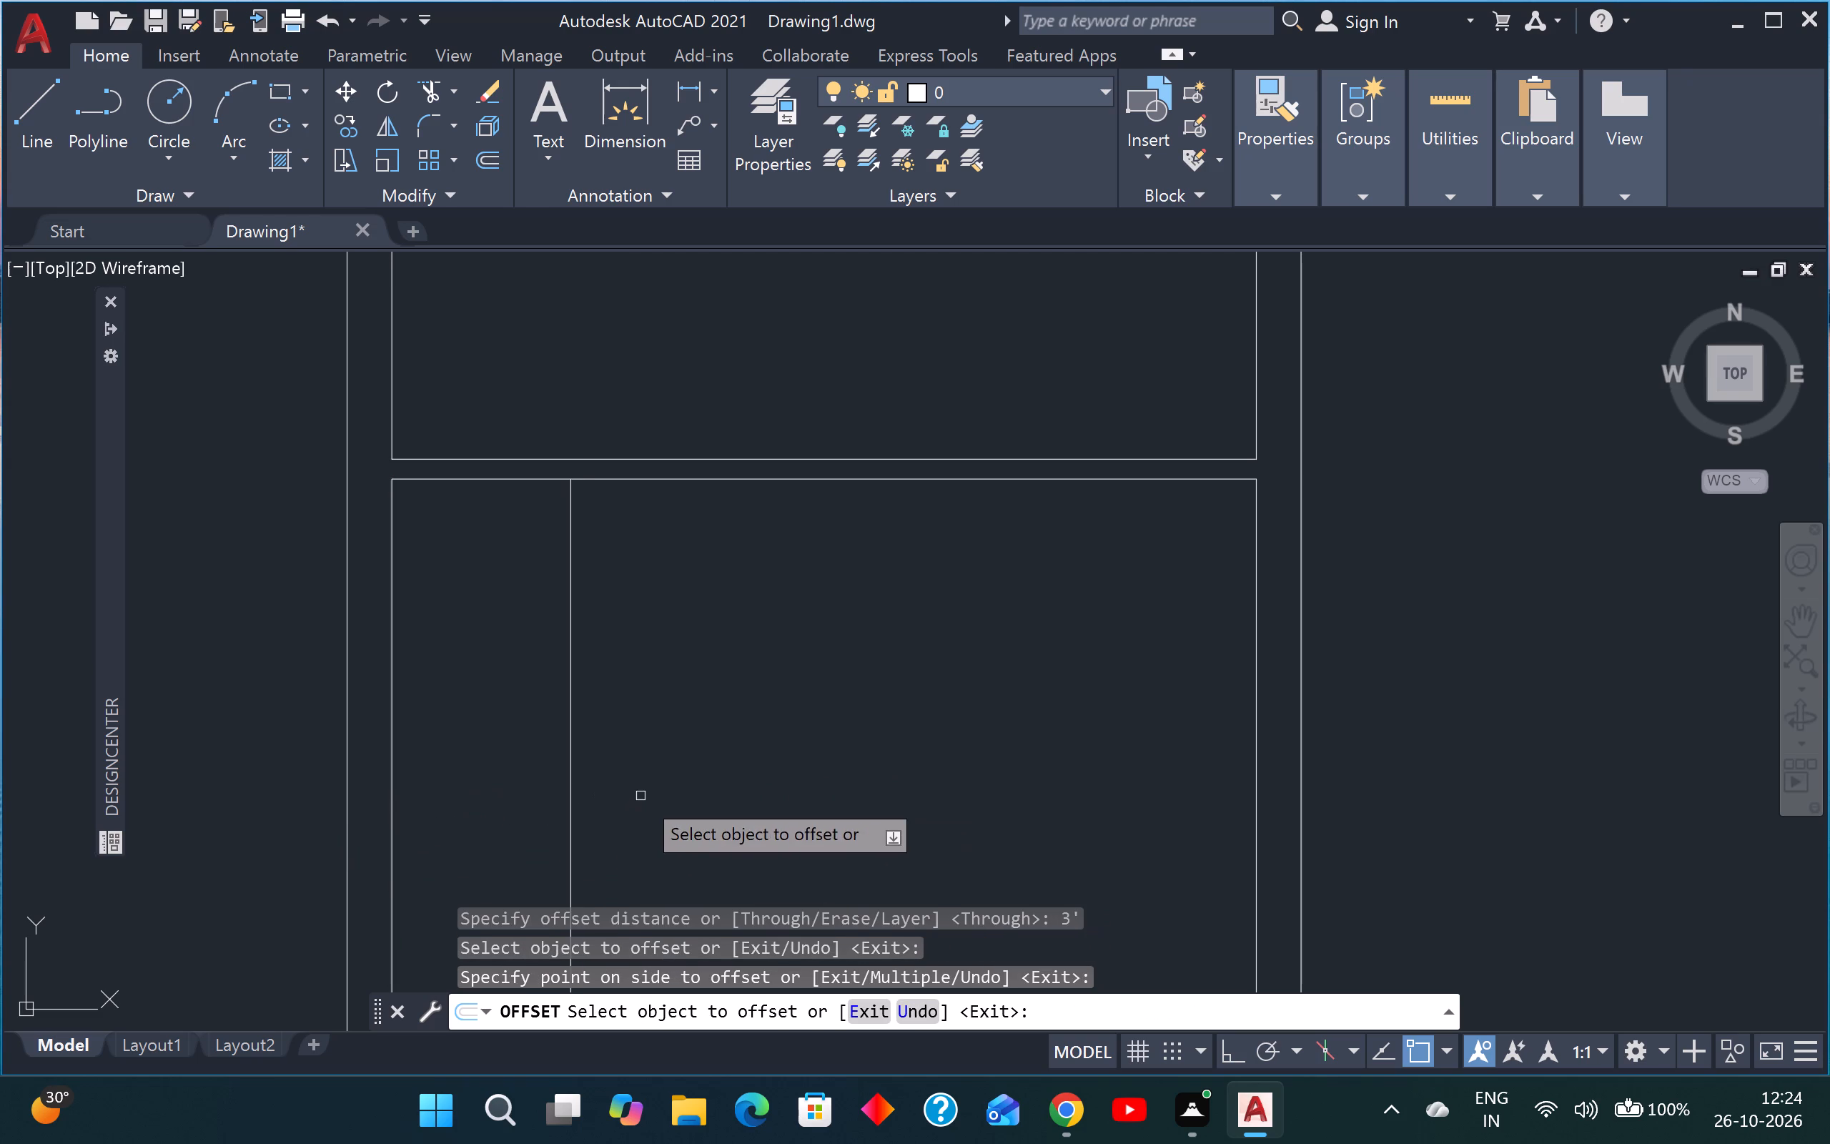
{"action": "scroll", "coordinate": [720, 743], "scroll_direction": "down", "scroll_amount": 3}
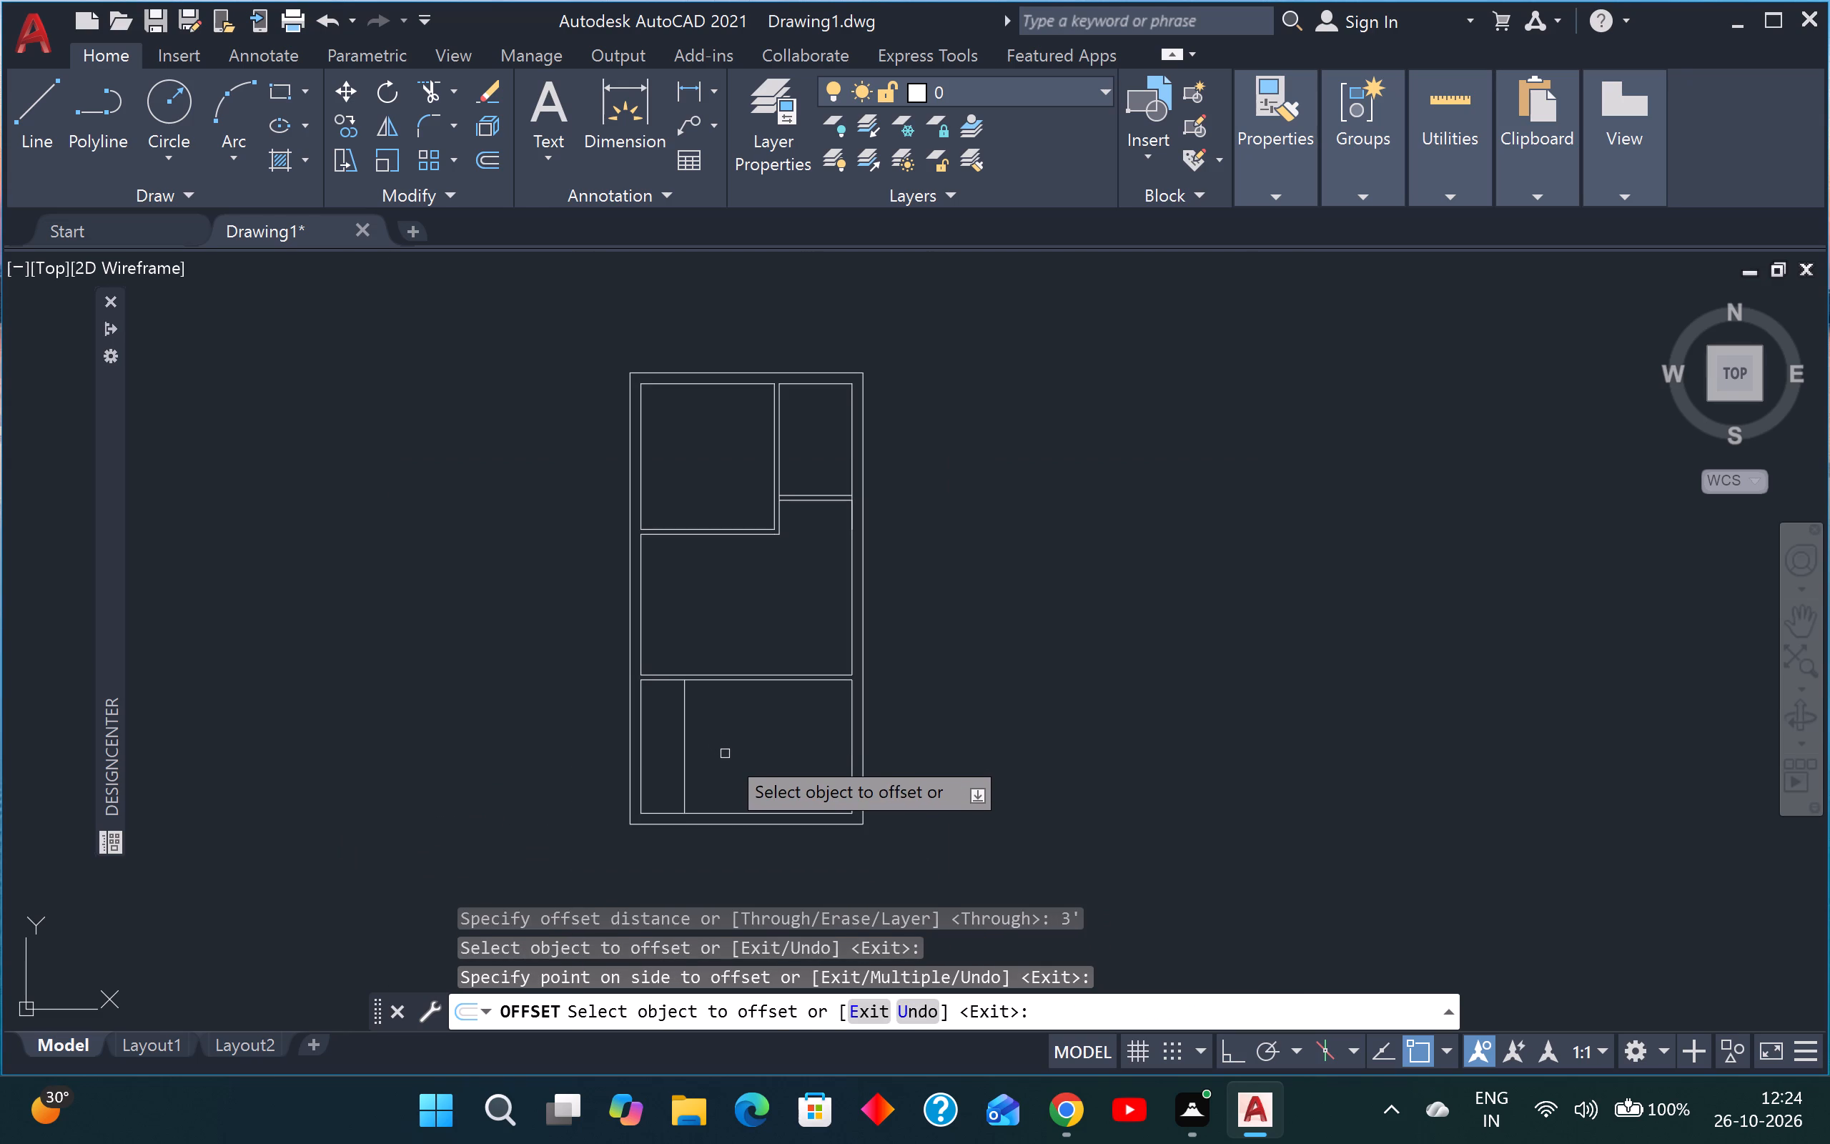
{"action": "middle_click_drag", "start_coordinate": [728, 759], "coordinate": [723, 716]}
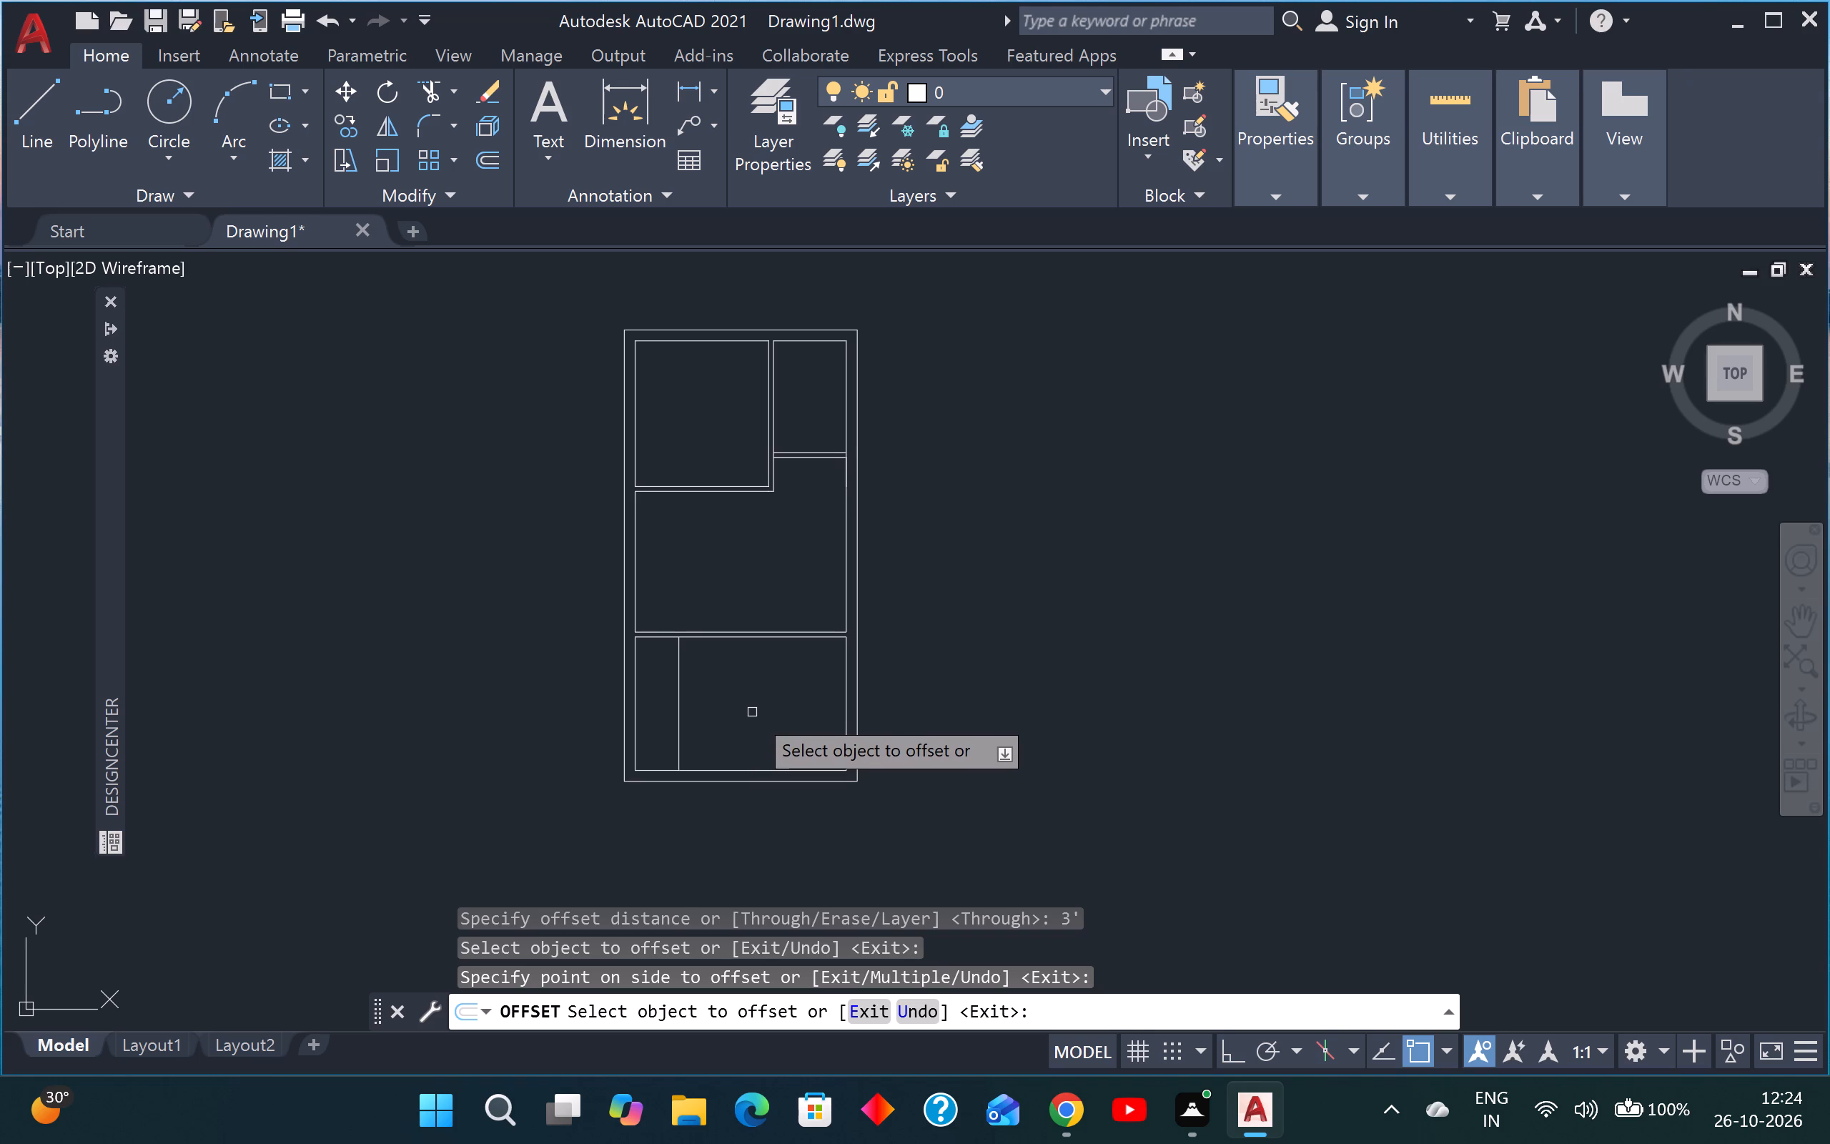
{"action": "key", "text": "Escape"}
{"action": "key", "text": "Escape"}
Offset the new vertical line in the bottom room 4" toward the room's larger side.
{"action": "type", "text": "o"}
{"action": "key", "text": "space"}
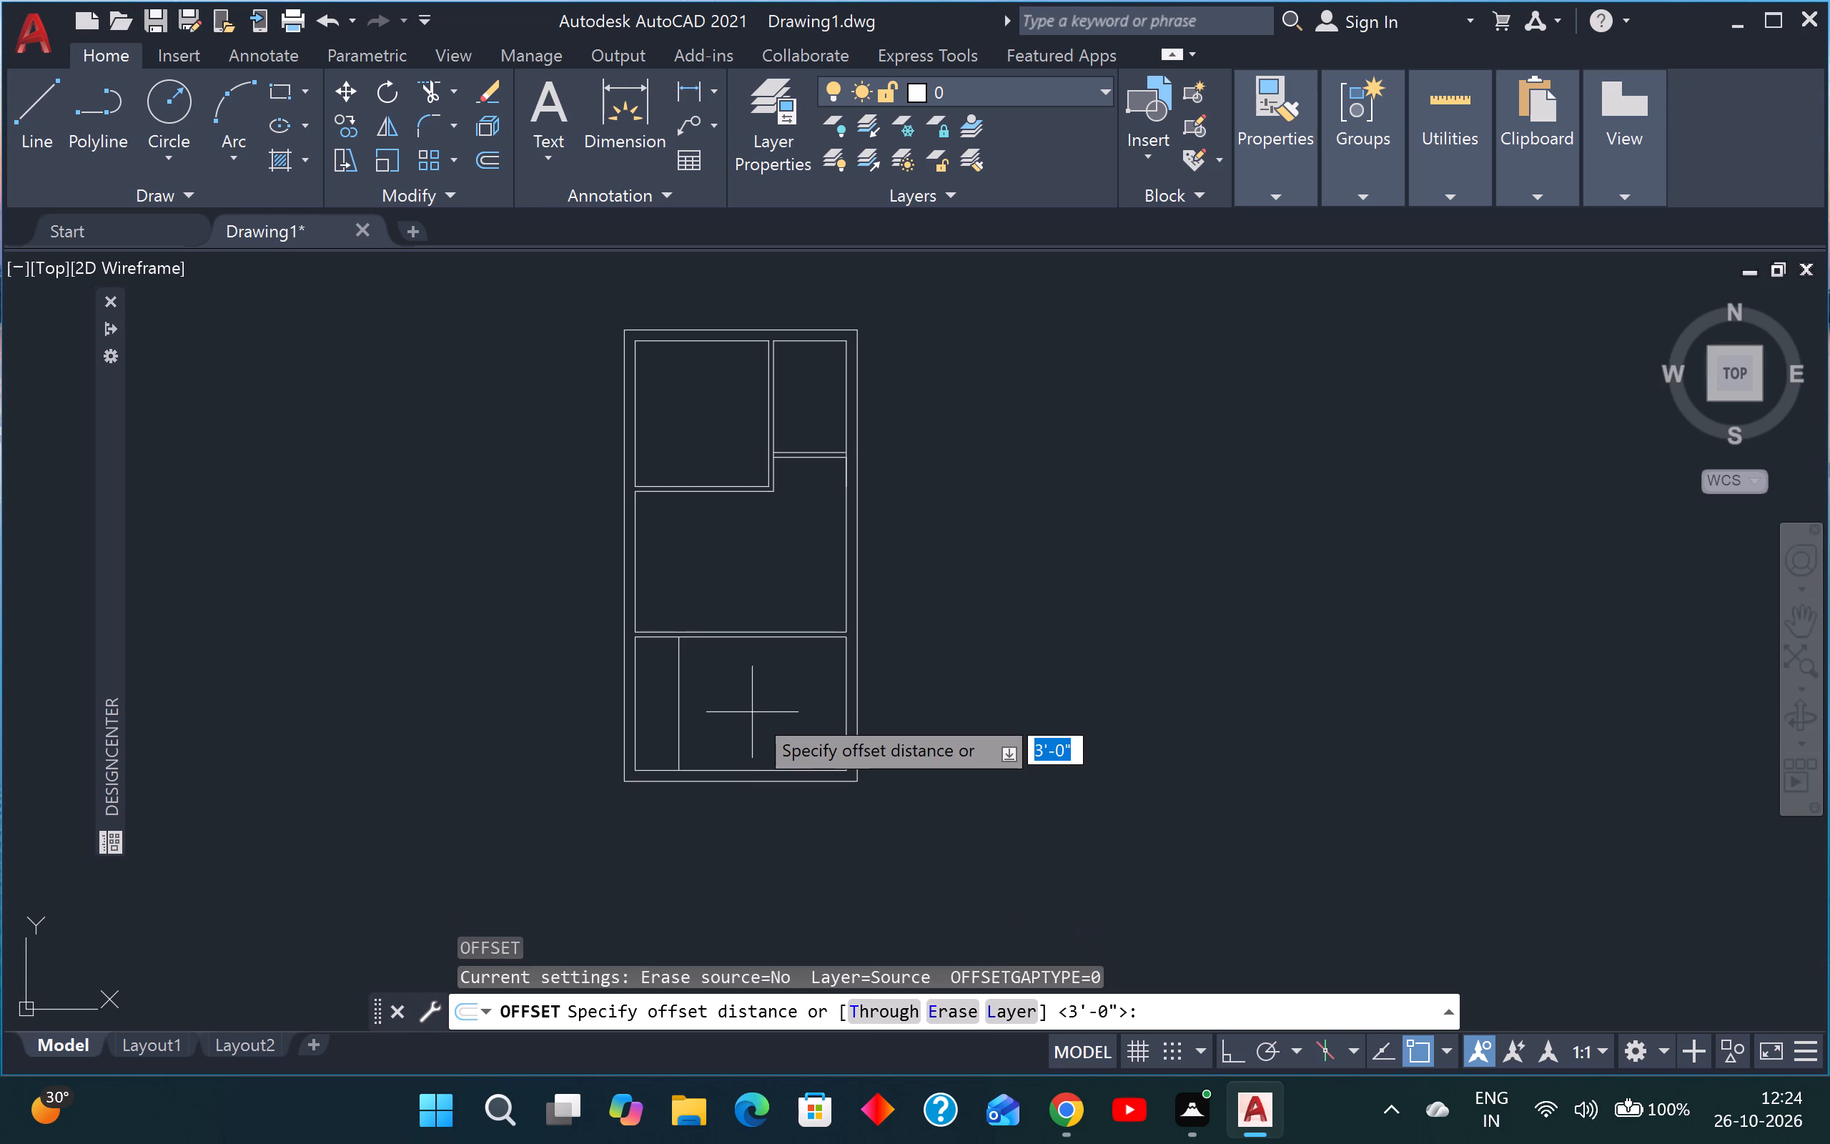
{"action": "type", "text": "4\""}
{"action": "key", "text": "Return"}
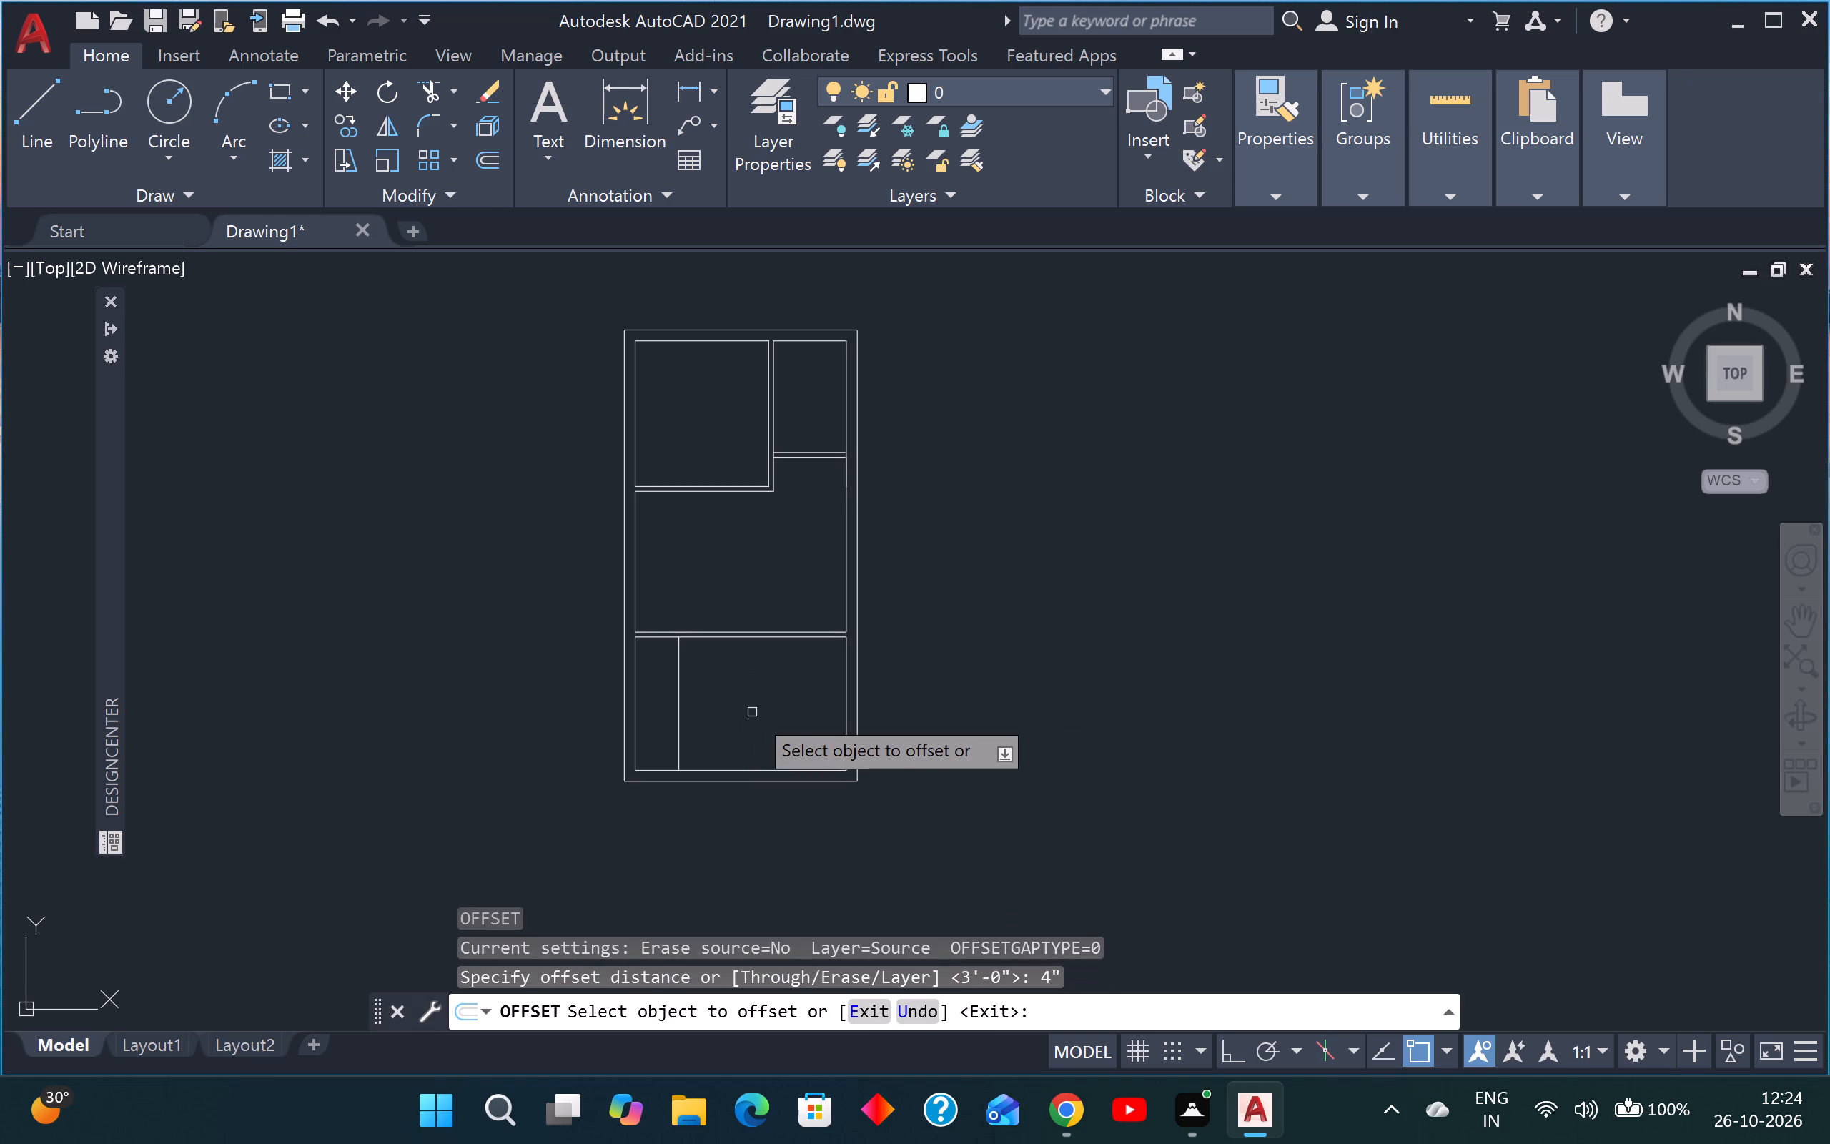
{"action": "left_click", "coordinate": [680, 697]}
{"action": "left_click", "coordinate": [735, 707]}
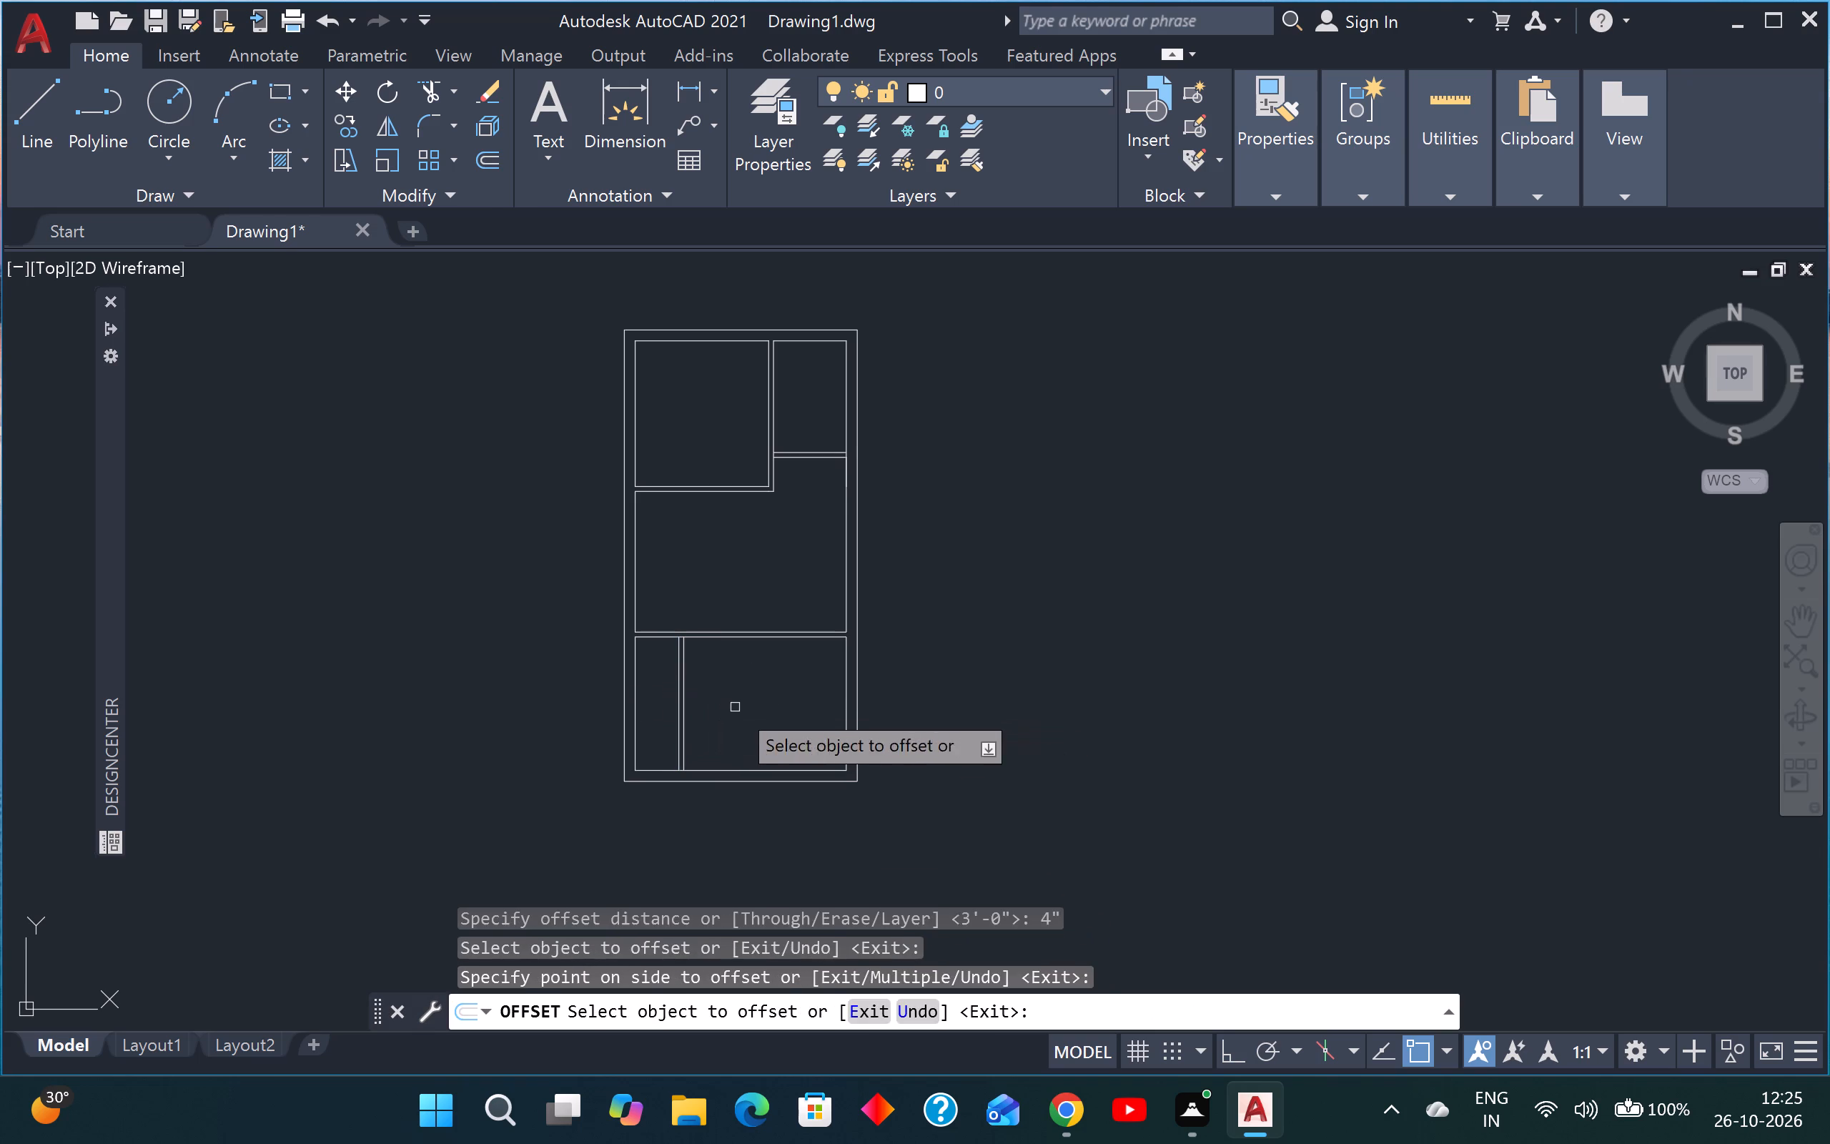
{"action": "key", "text": "Escape"}
{"action": "key", "text": "Escape"}
Trim the horizontal partition's lower line between the two lines of the new vertical partition.
{"action": "key", "text": "t"}
{"action": "type", "text": "r"}
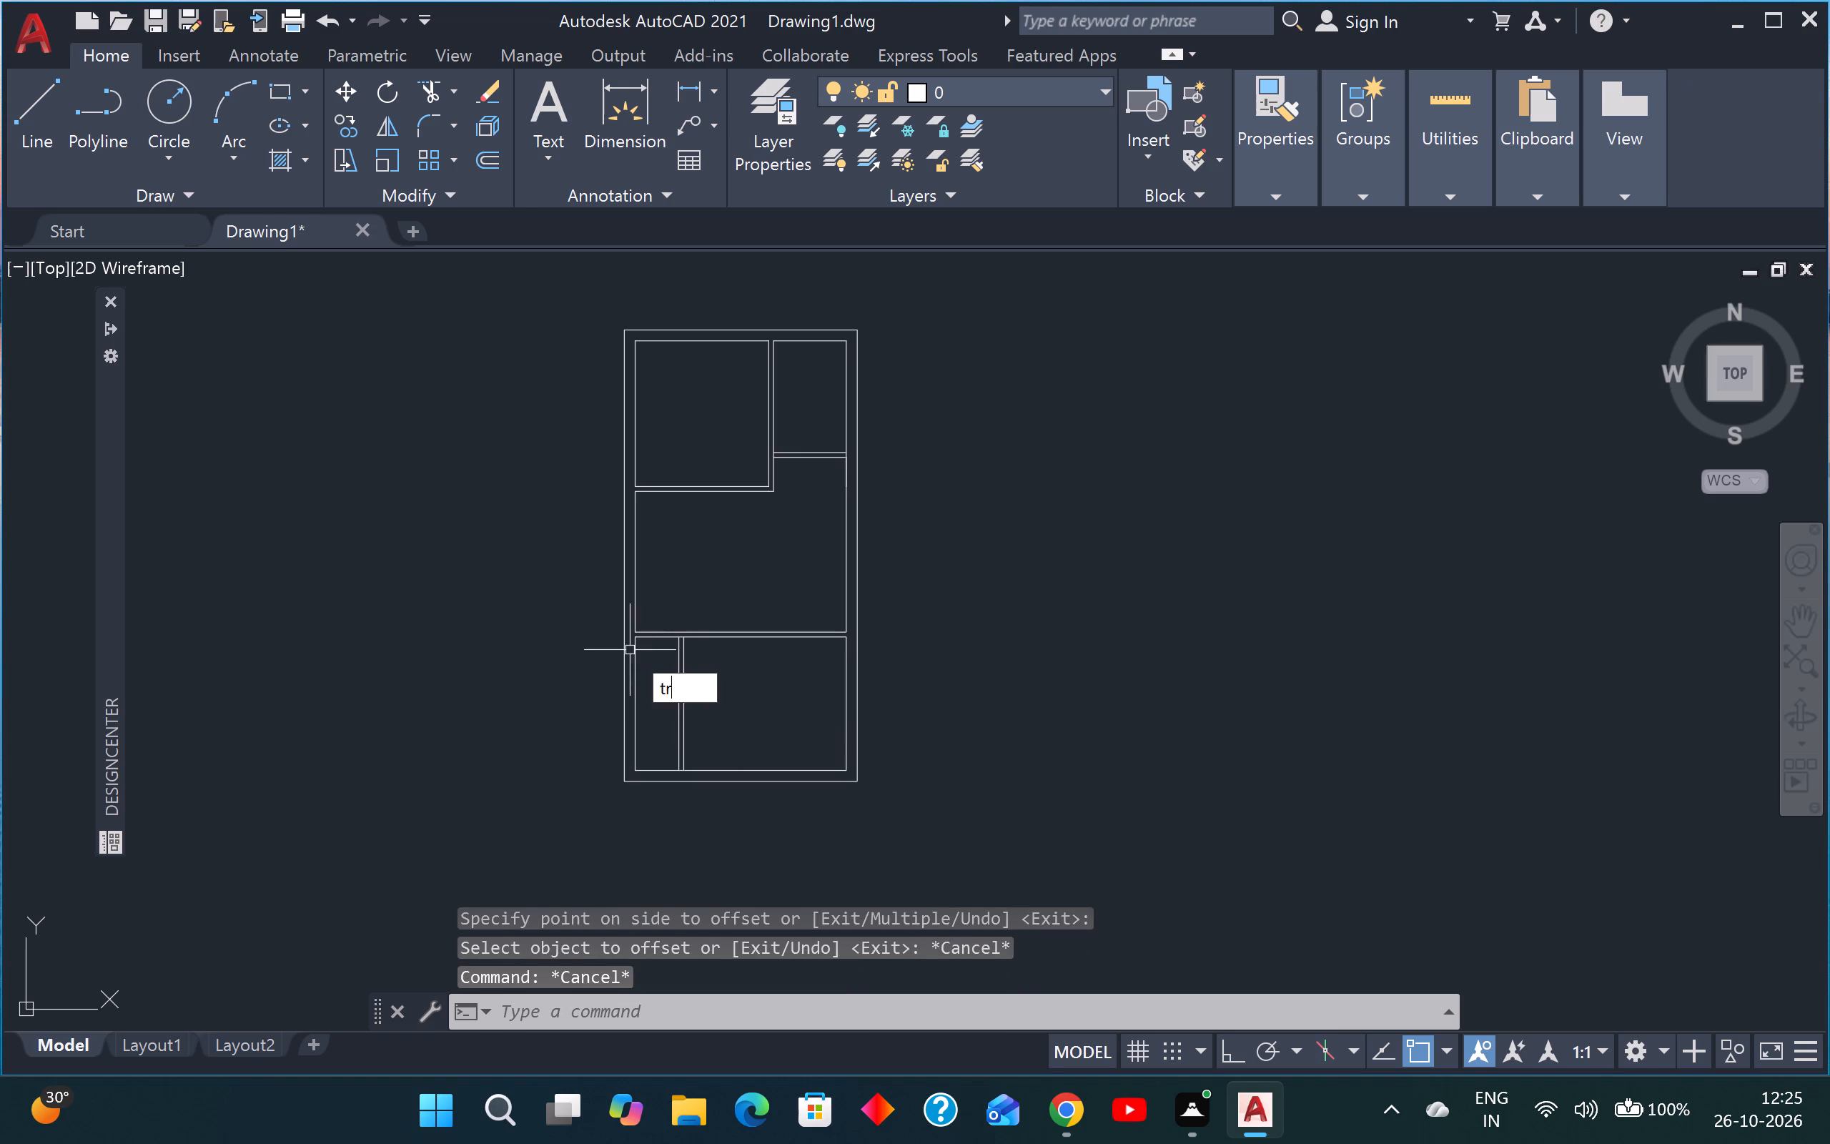
{"action": "key", "text": "space"}
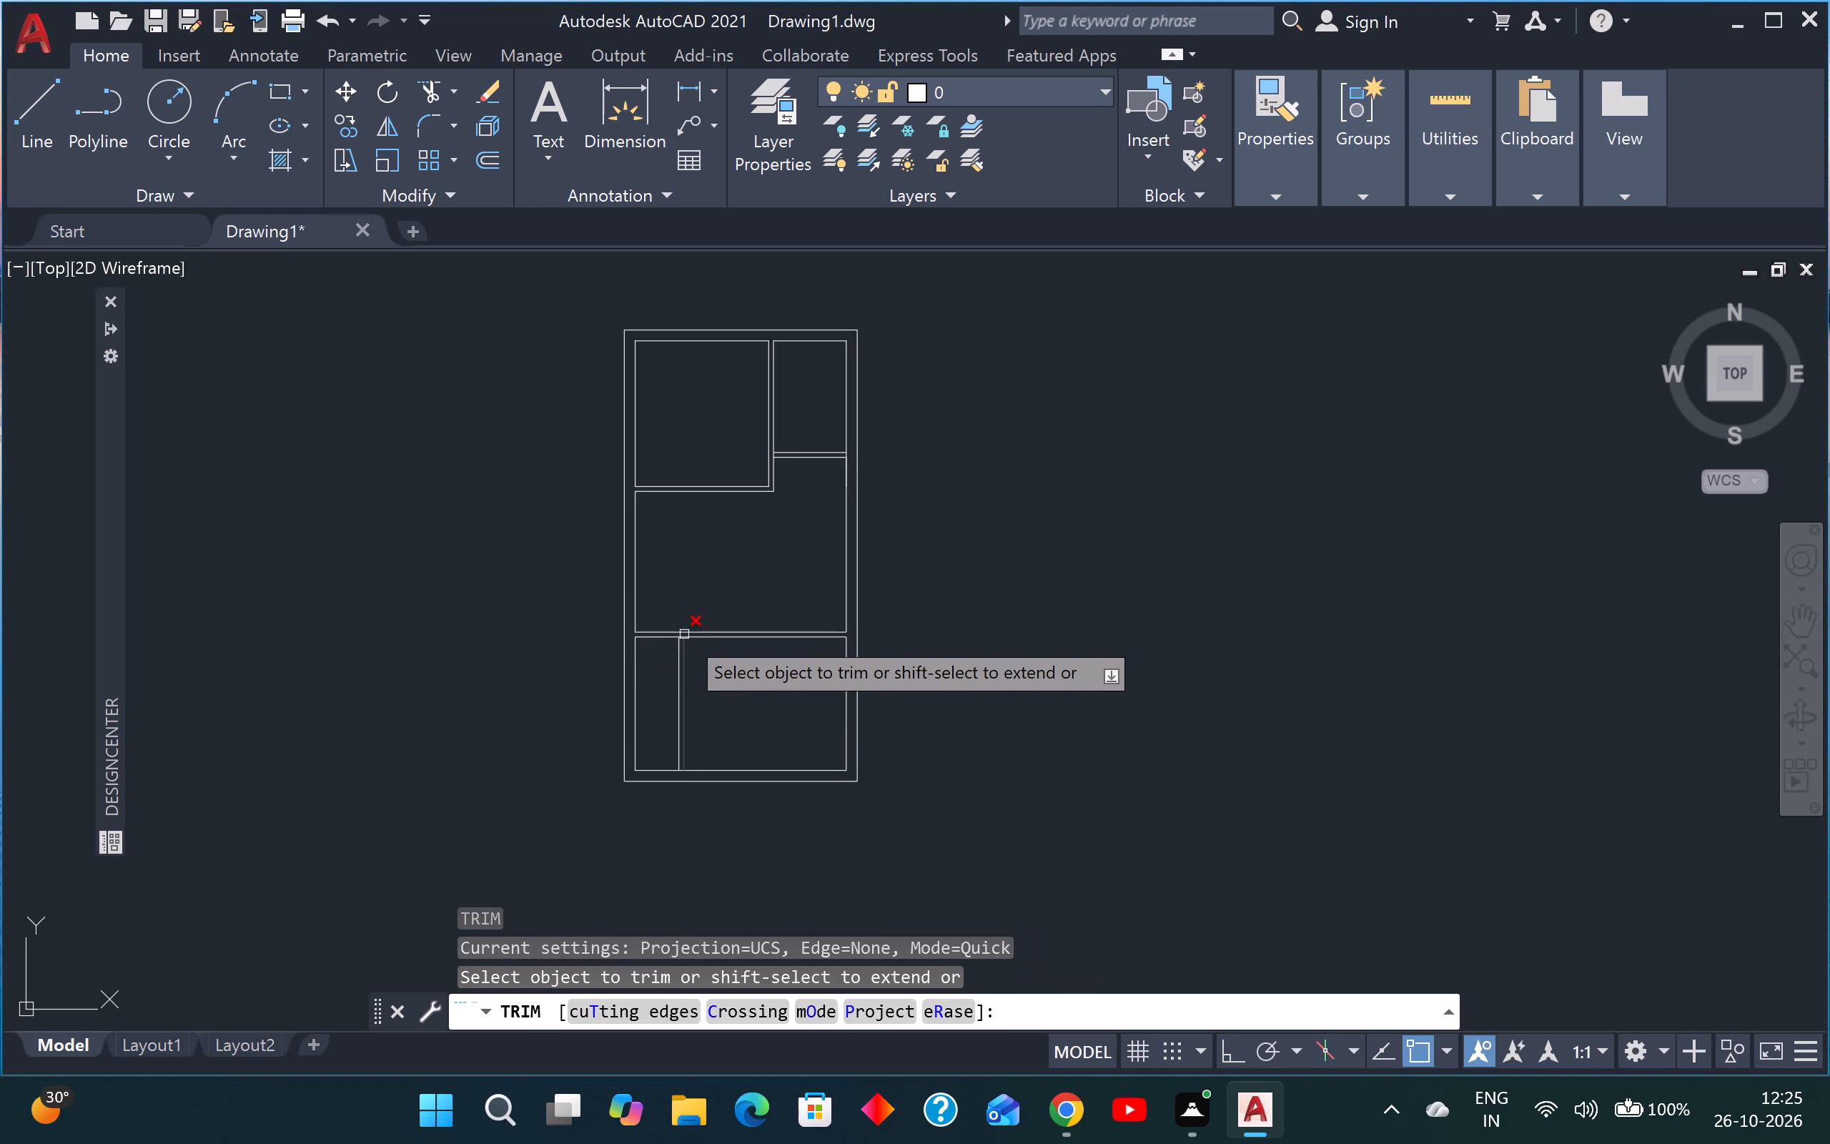
{"action": "scroll", "coordinate": [685, 634], "scroll_direction": "up", "scroll_amount": 2}
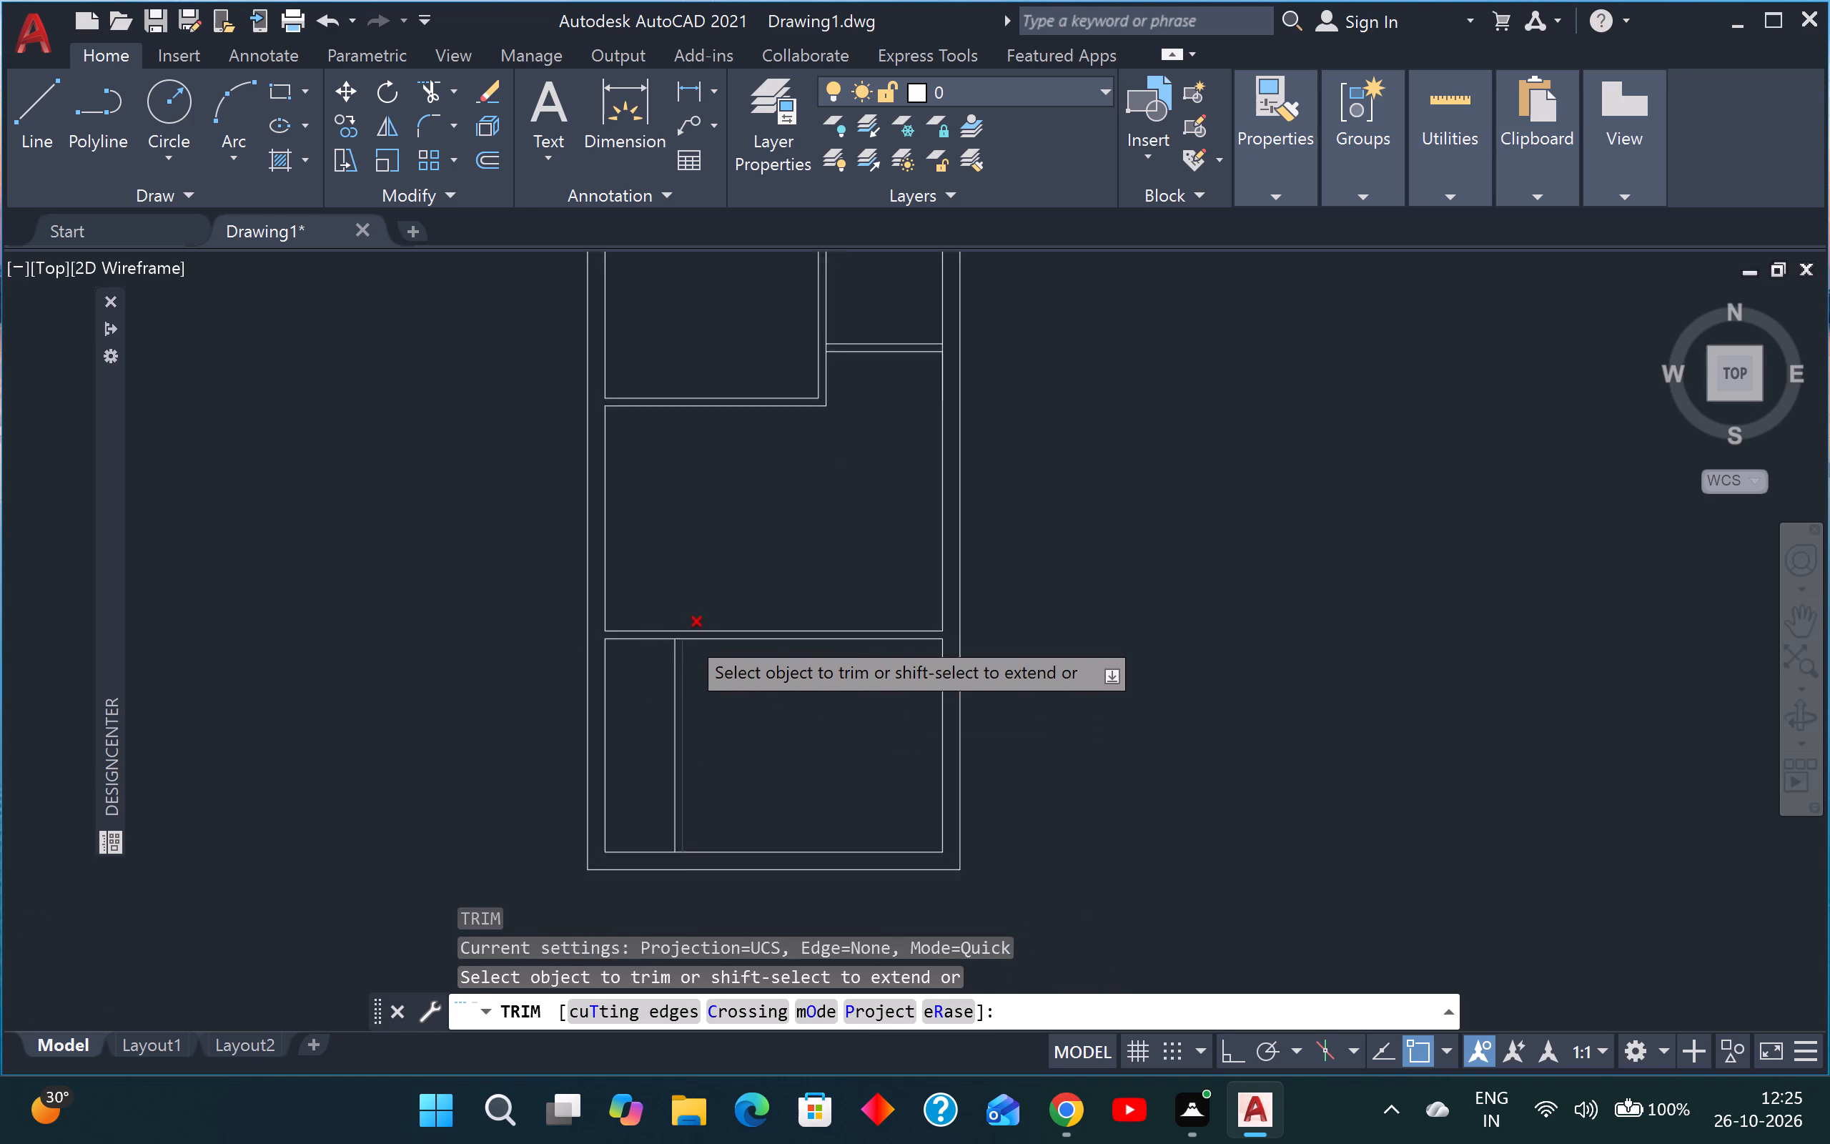
{"action": "scroll", "coordinate": [685, 634], "scroll_direction": "up", "scroll_amount": 3}
{"action": "scroll", "coordinate": [643, 682], "scroll_direction": "up", "scroll_amount": 1}
{"action": "left_click", "coordinate": [654, 630]}
{"action": "left_click", "coordinate": [640, 662]}
Trim the bottom inner wall line between the two lines of the new vertical partition.
{"action": "scroll", "coordinate": [640, 662], "scroll_direction": "down", "scroll_amount": 3}
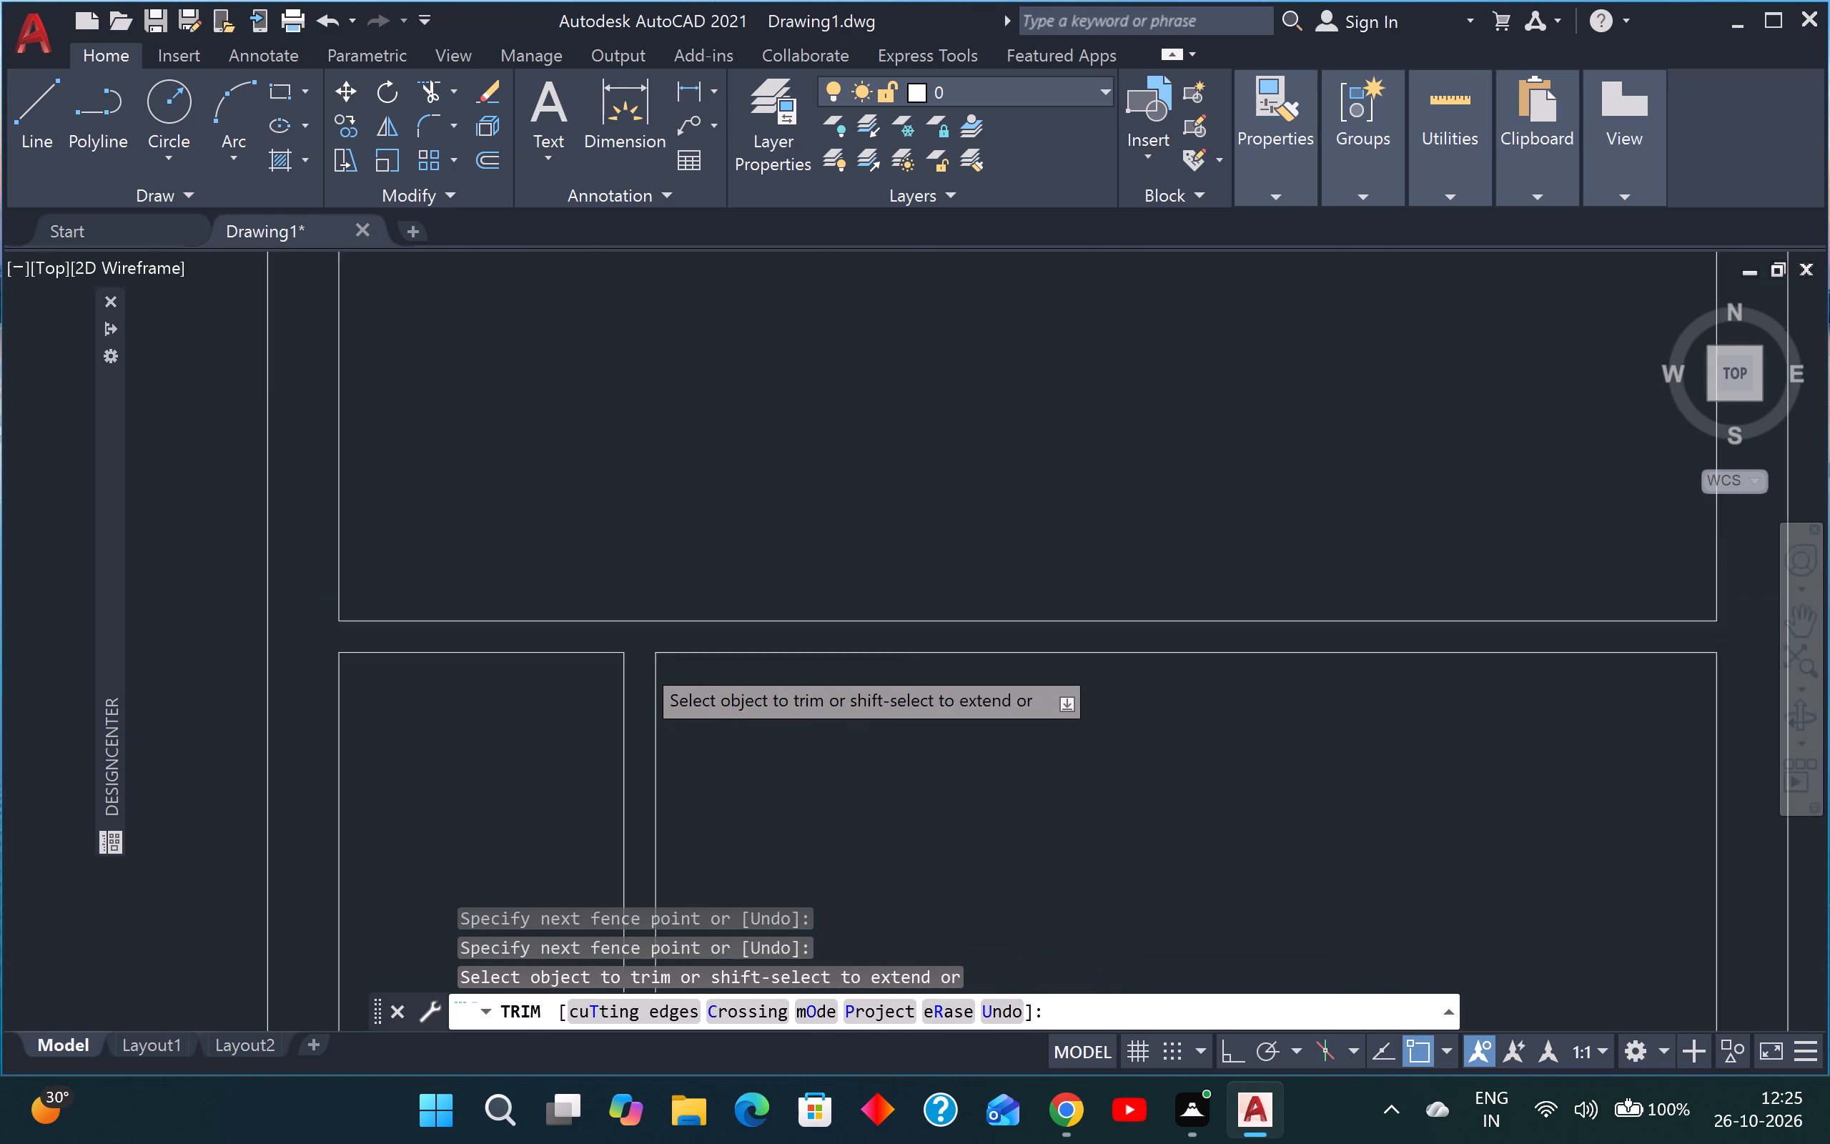
{"action": "scroll", "coordinate": [640, 662], "scroll_direction": "down", "scroll_amount": 2}
{"action": "scroll", "coordinate": [654, 754], "scroll_direction": "down", "scroll_amount": 3}
{"action": "scroll", "coordinate": [652, 811], "scroll_direction": "up", "scroll_amount": 3}
{"action": "scroll", "coordinate": [630, 735], "scroll_direction": "up", "scroll_amount": 3}
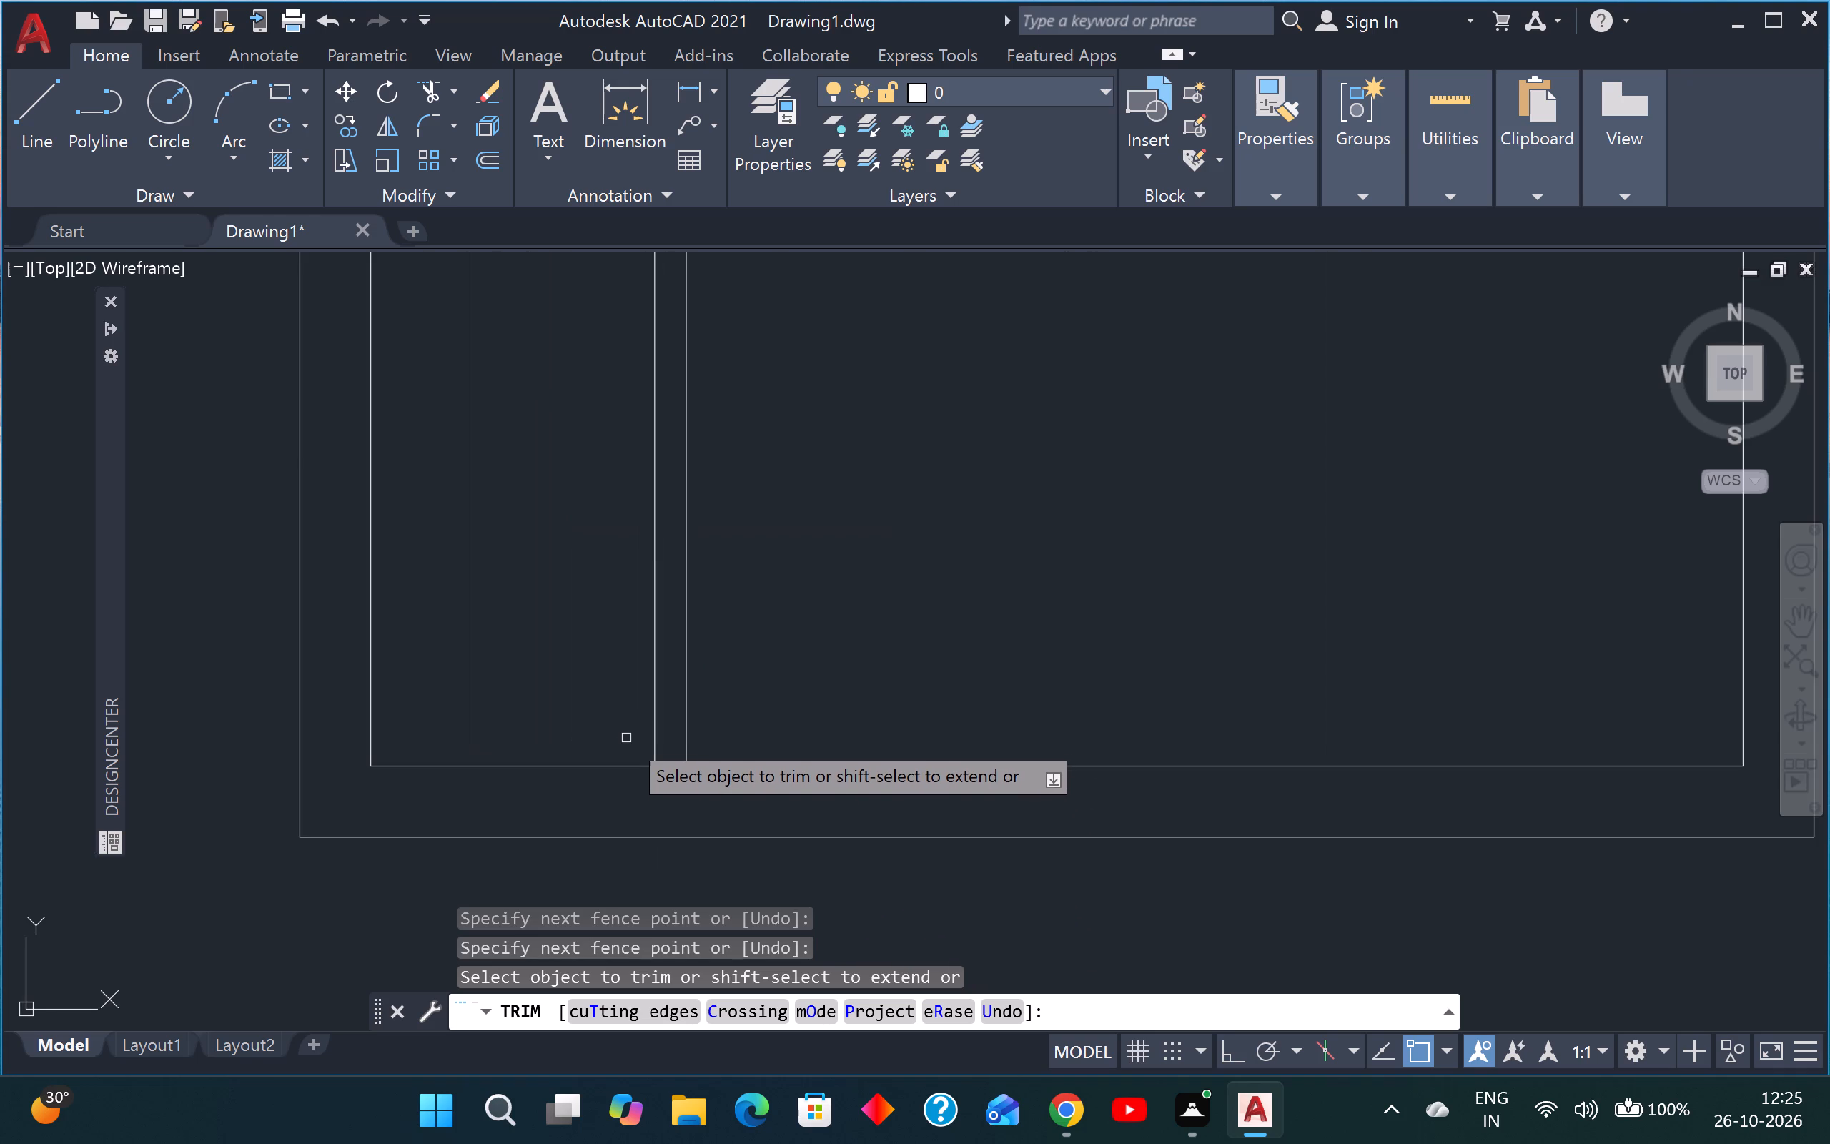
{"action": "scroll", "coordinate": [627, 736], "scroll_direction": "up", "scroll_amount": 2}
{"action": "left_click", "coordinate": [736, 786]}
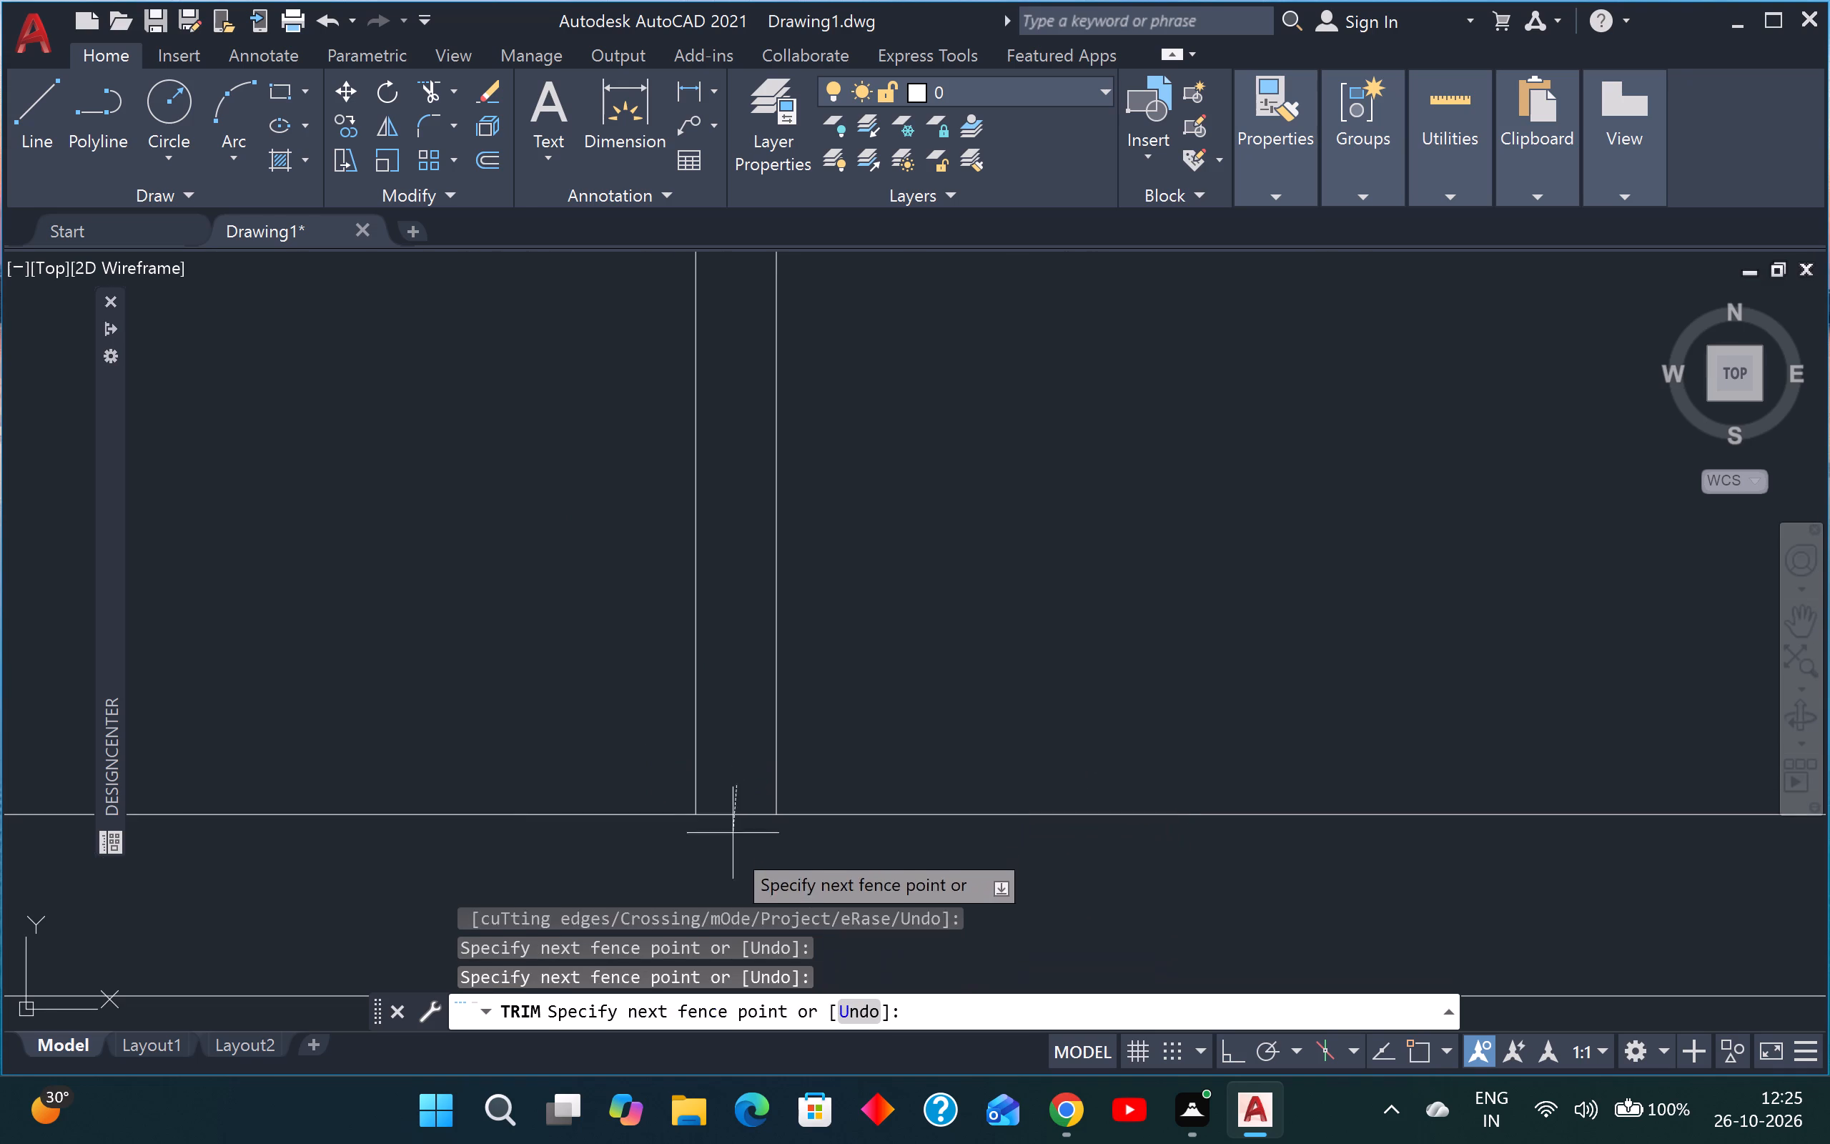
{"action": "left_click", "coordinate": [729, 852]}
{"action": "scroll", "coordinate": [730, 833], "scroll_direction": "down", "scroll_amount": 4}
{"action": "scroll", "coordinate": [692, 760], "scroll_direction": "down", "scroll_amount": 2}
{"action": "scroll", "coordinate": [692, 760], "scroll_direction": "up", "scroll_amount": 2}
{"action": "key", "text": "Escape"}
{"action": "key", "text": "Escape"}
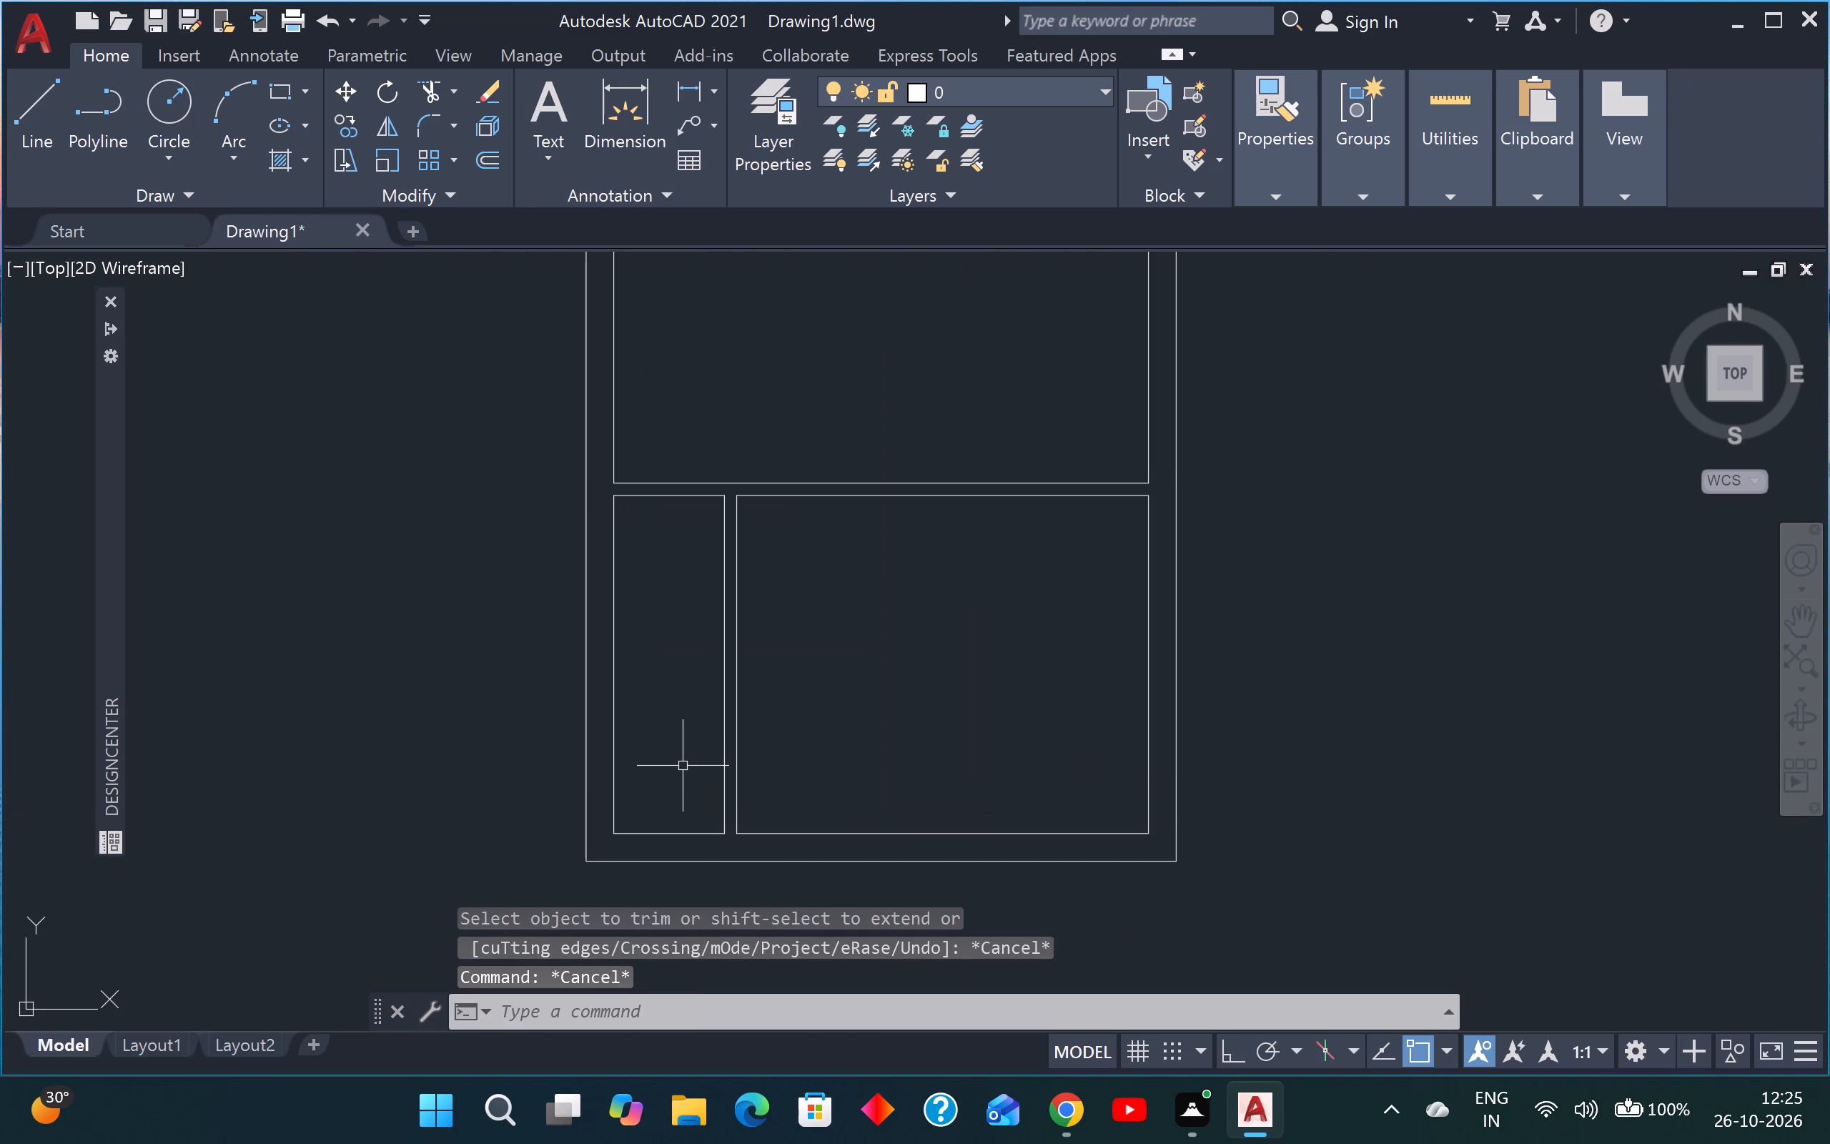
Offset the top line of the narrow bottom-left room 5' down into the room.
{"action": "type", "text": "o"}
{"action": "key", "text": "space"}
{"action": "type", "text": "5'"}
{"action": "key", "text": "Return"}
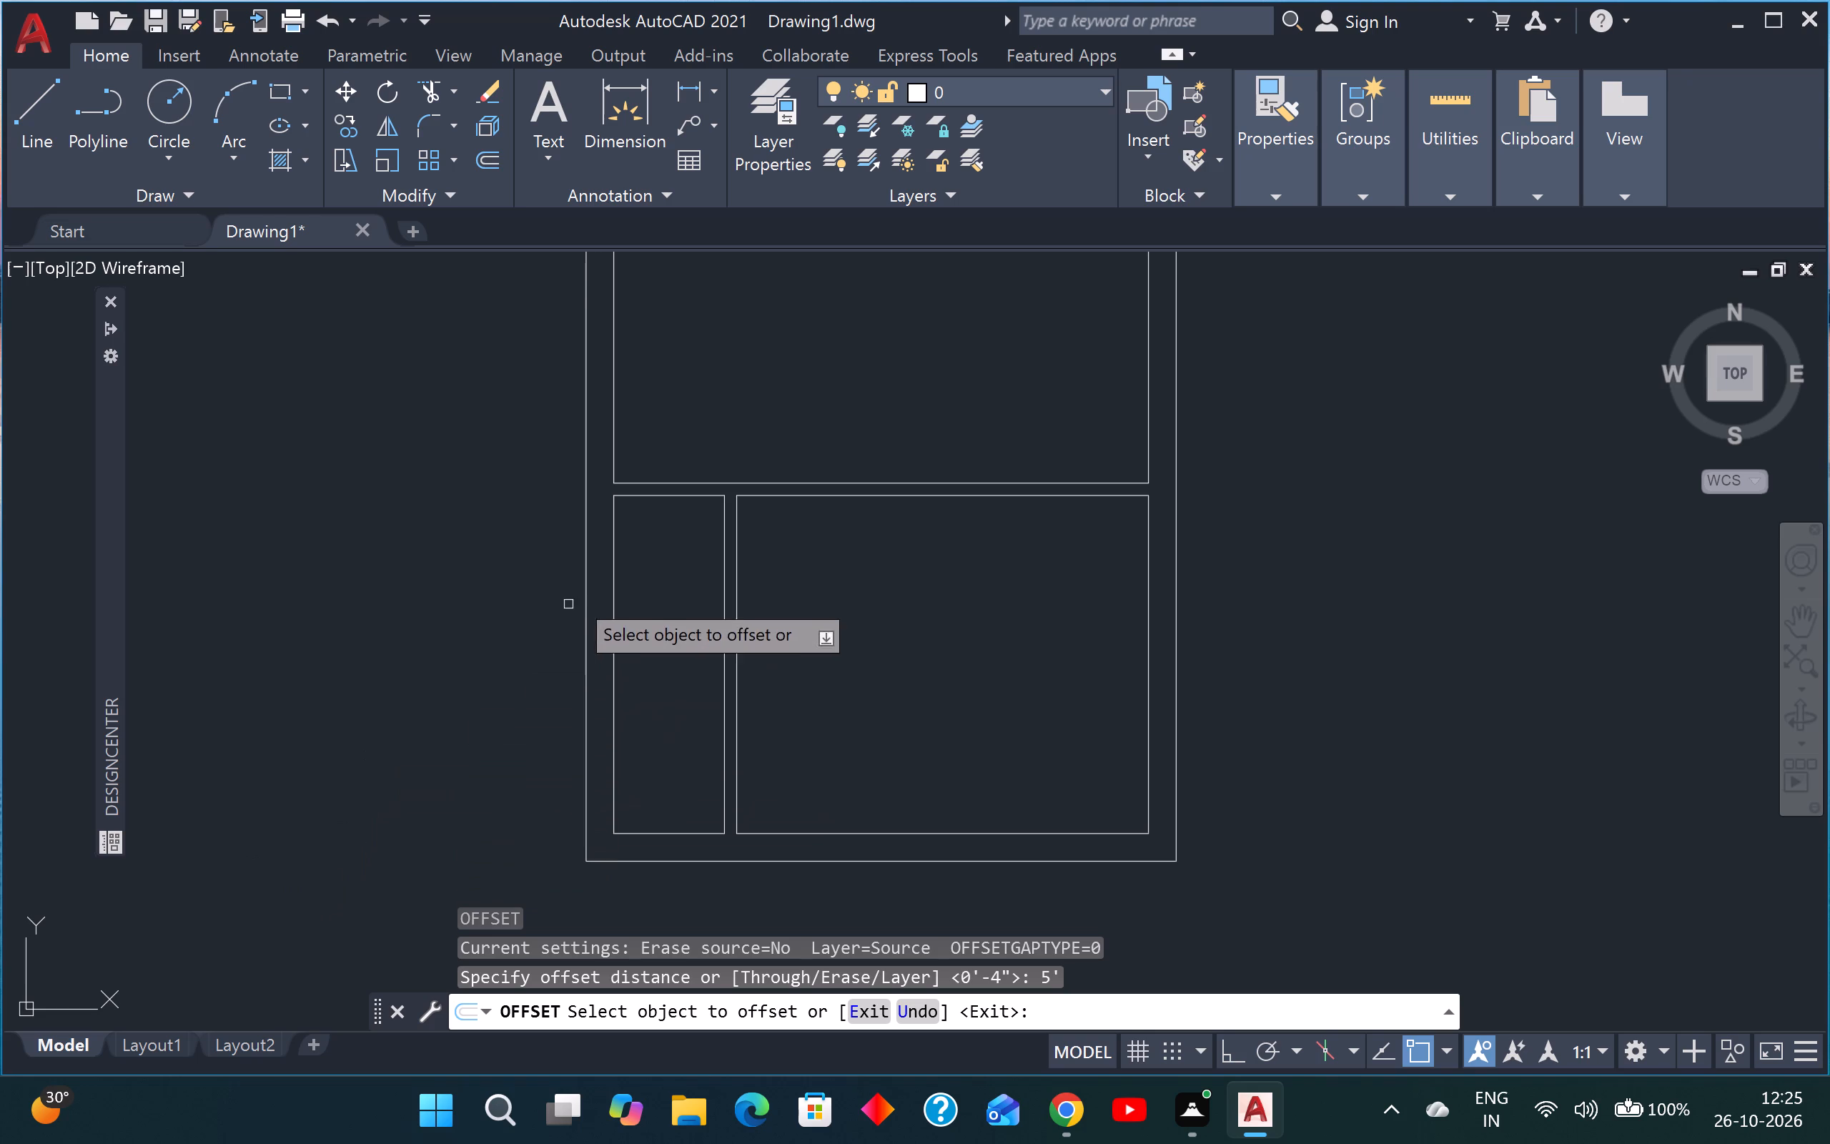
{"action": "left_click", "coordinate": [665, 497]}
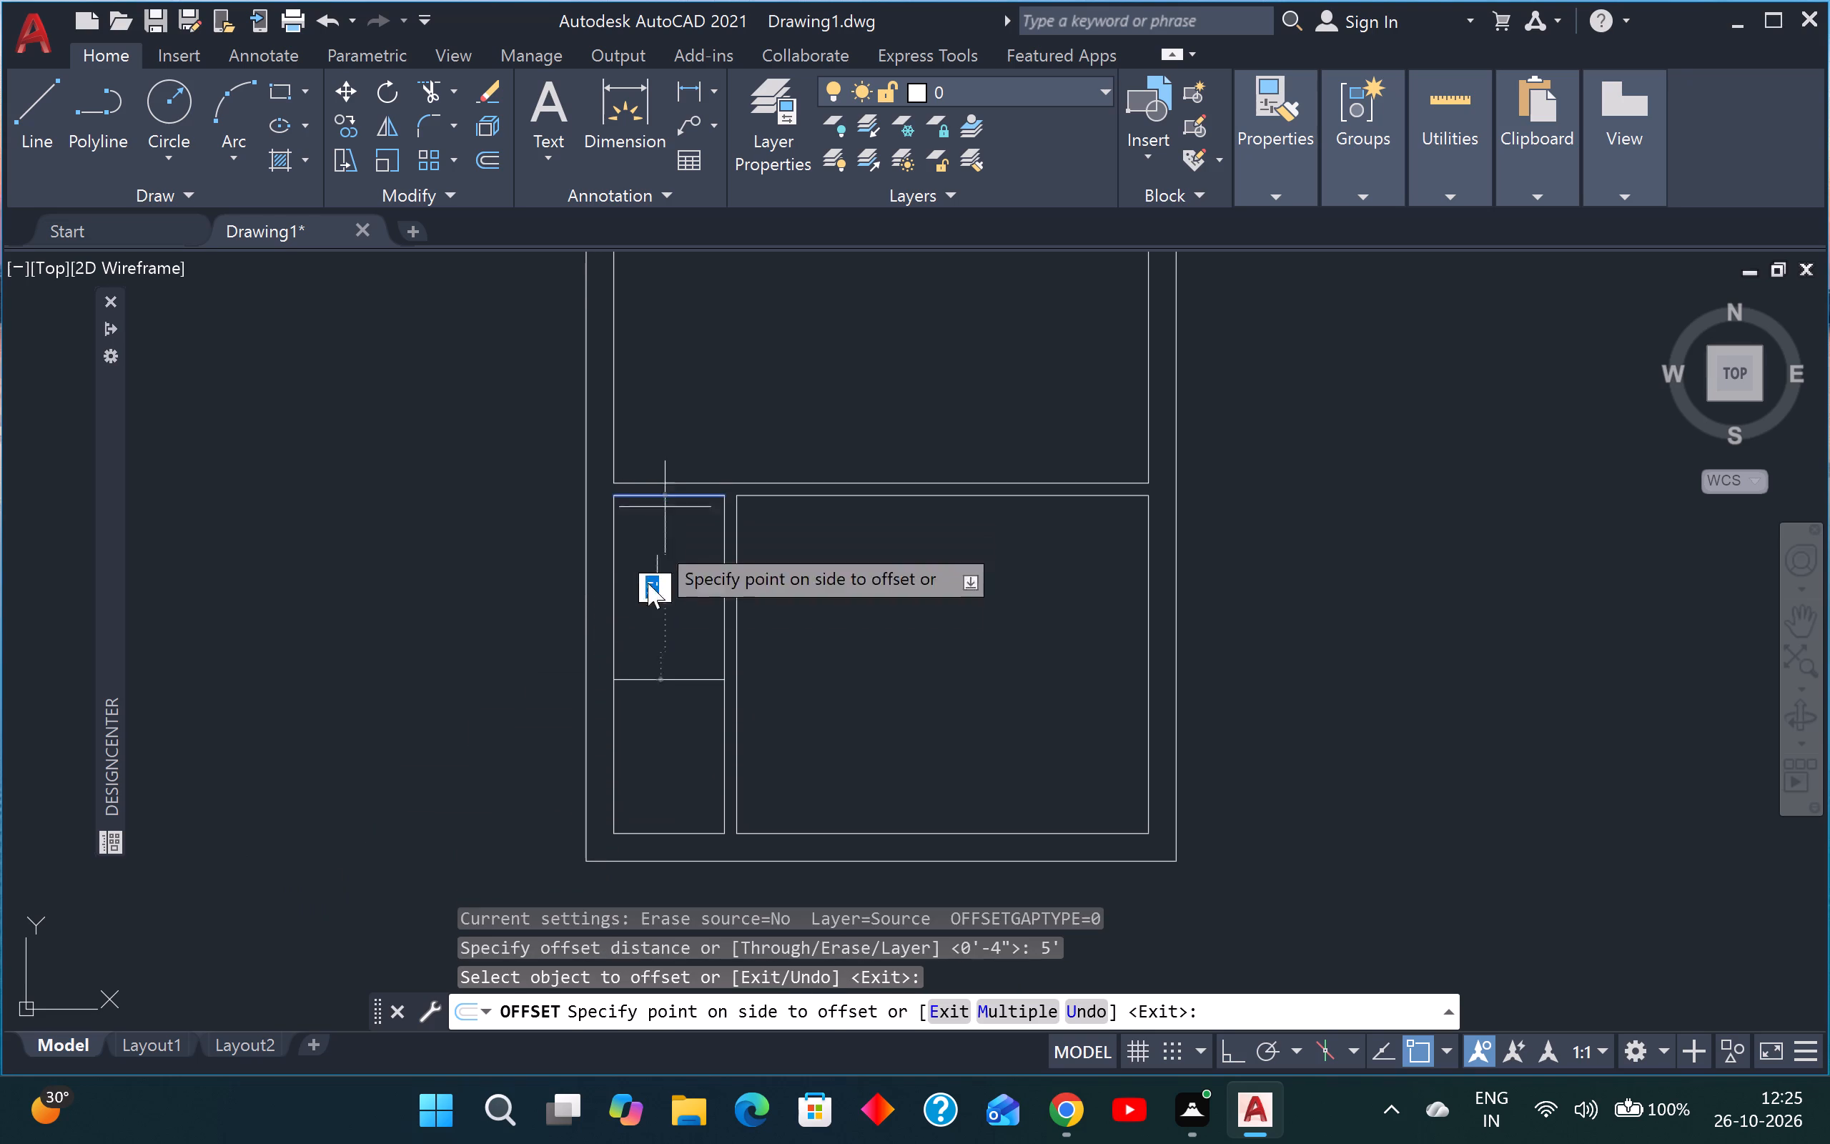
{"action": "left_click", "coordinate": [638, 719]}
{"action": "key", "text": "Escape"}
{"action": "key", "text": "Escape"}
Offset the new horizontal line in the narrow room 2" upward and 2" downward.
{"action": "type", "text": "o"}
{"action": "key", "text": "space"}
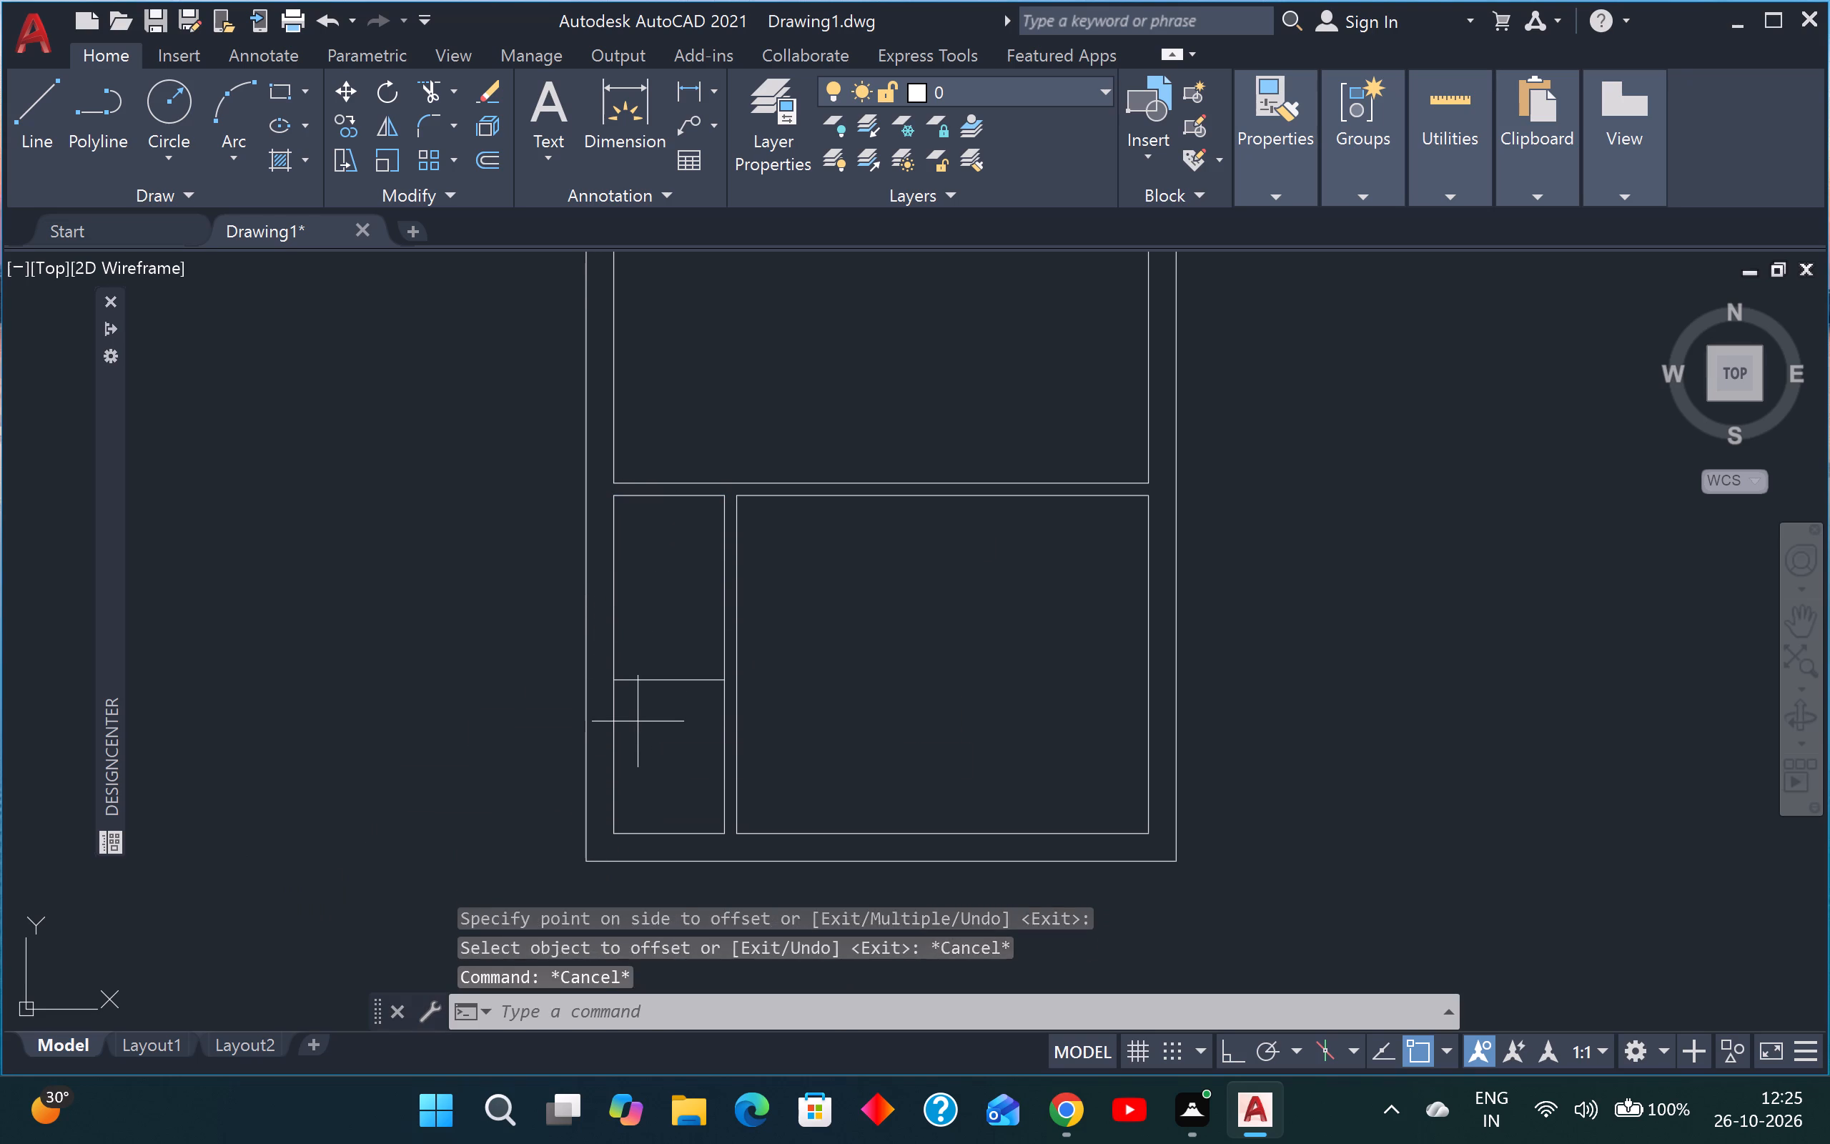
{"action": "type", "text": "2\""}
{"action": "key", "text": "Return"}
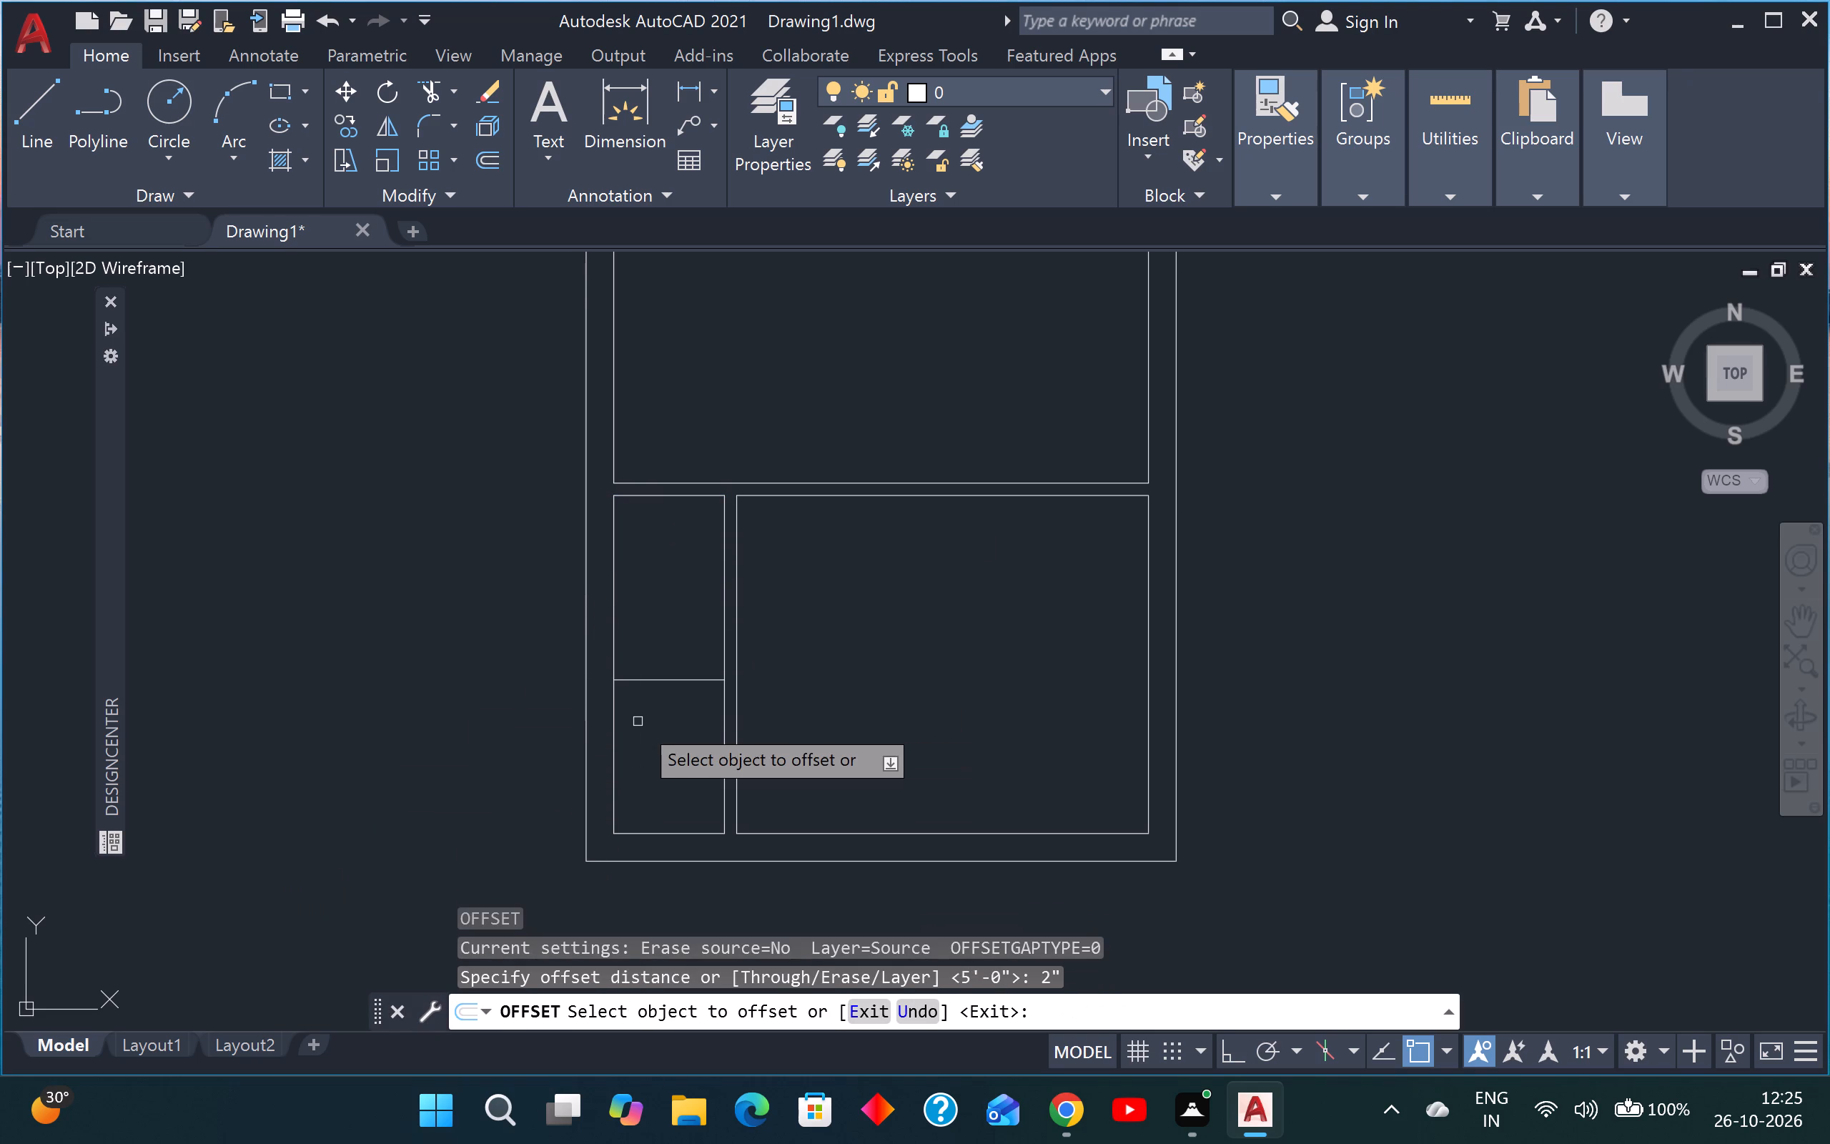
{"action": "left_click", "coordinate": [681, 681]}
{"action": "left_click", "coordinate": [674, 640]}
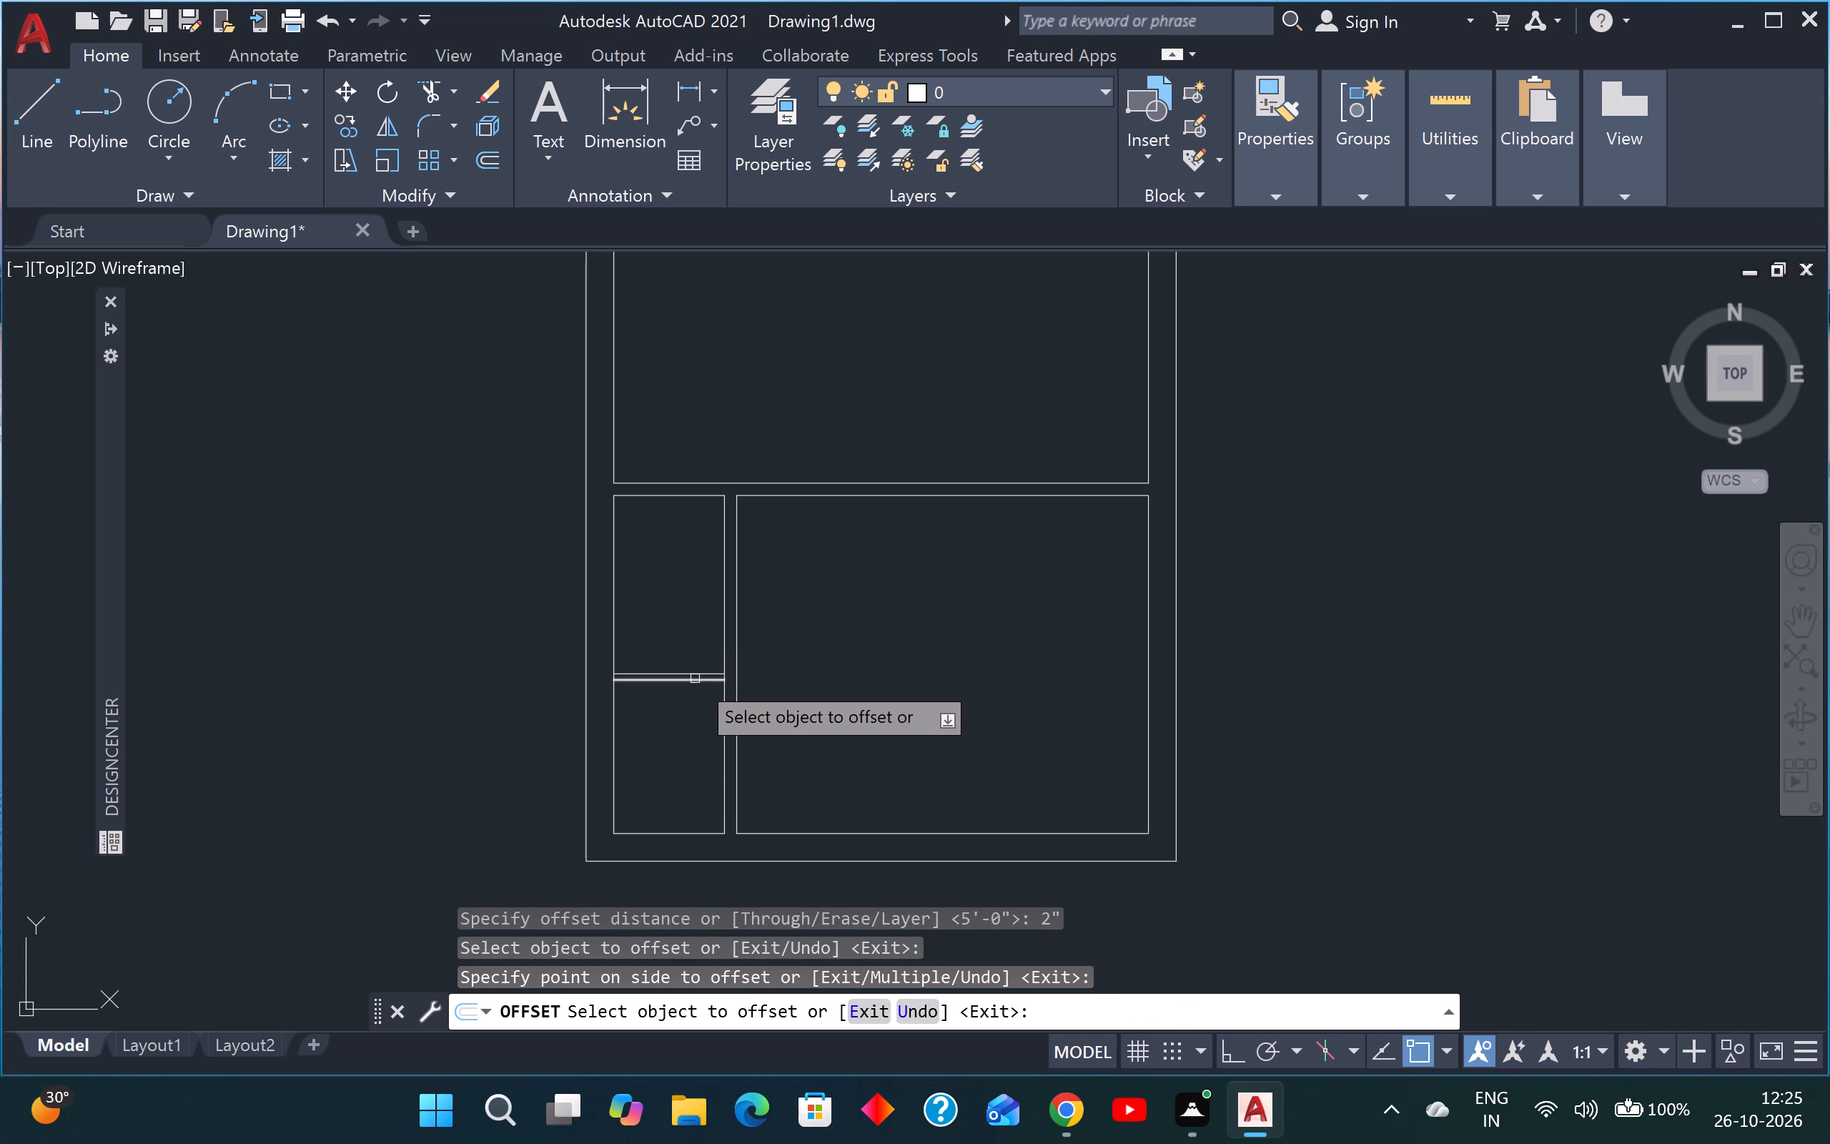
{"action": "left_click", "coordinate": [695, 679]}
{"action": "left_click", "coordinate": [679, 740]}
{"action": "key", "text": "Escape"}
{"action": "key", "text": "Escape"}
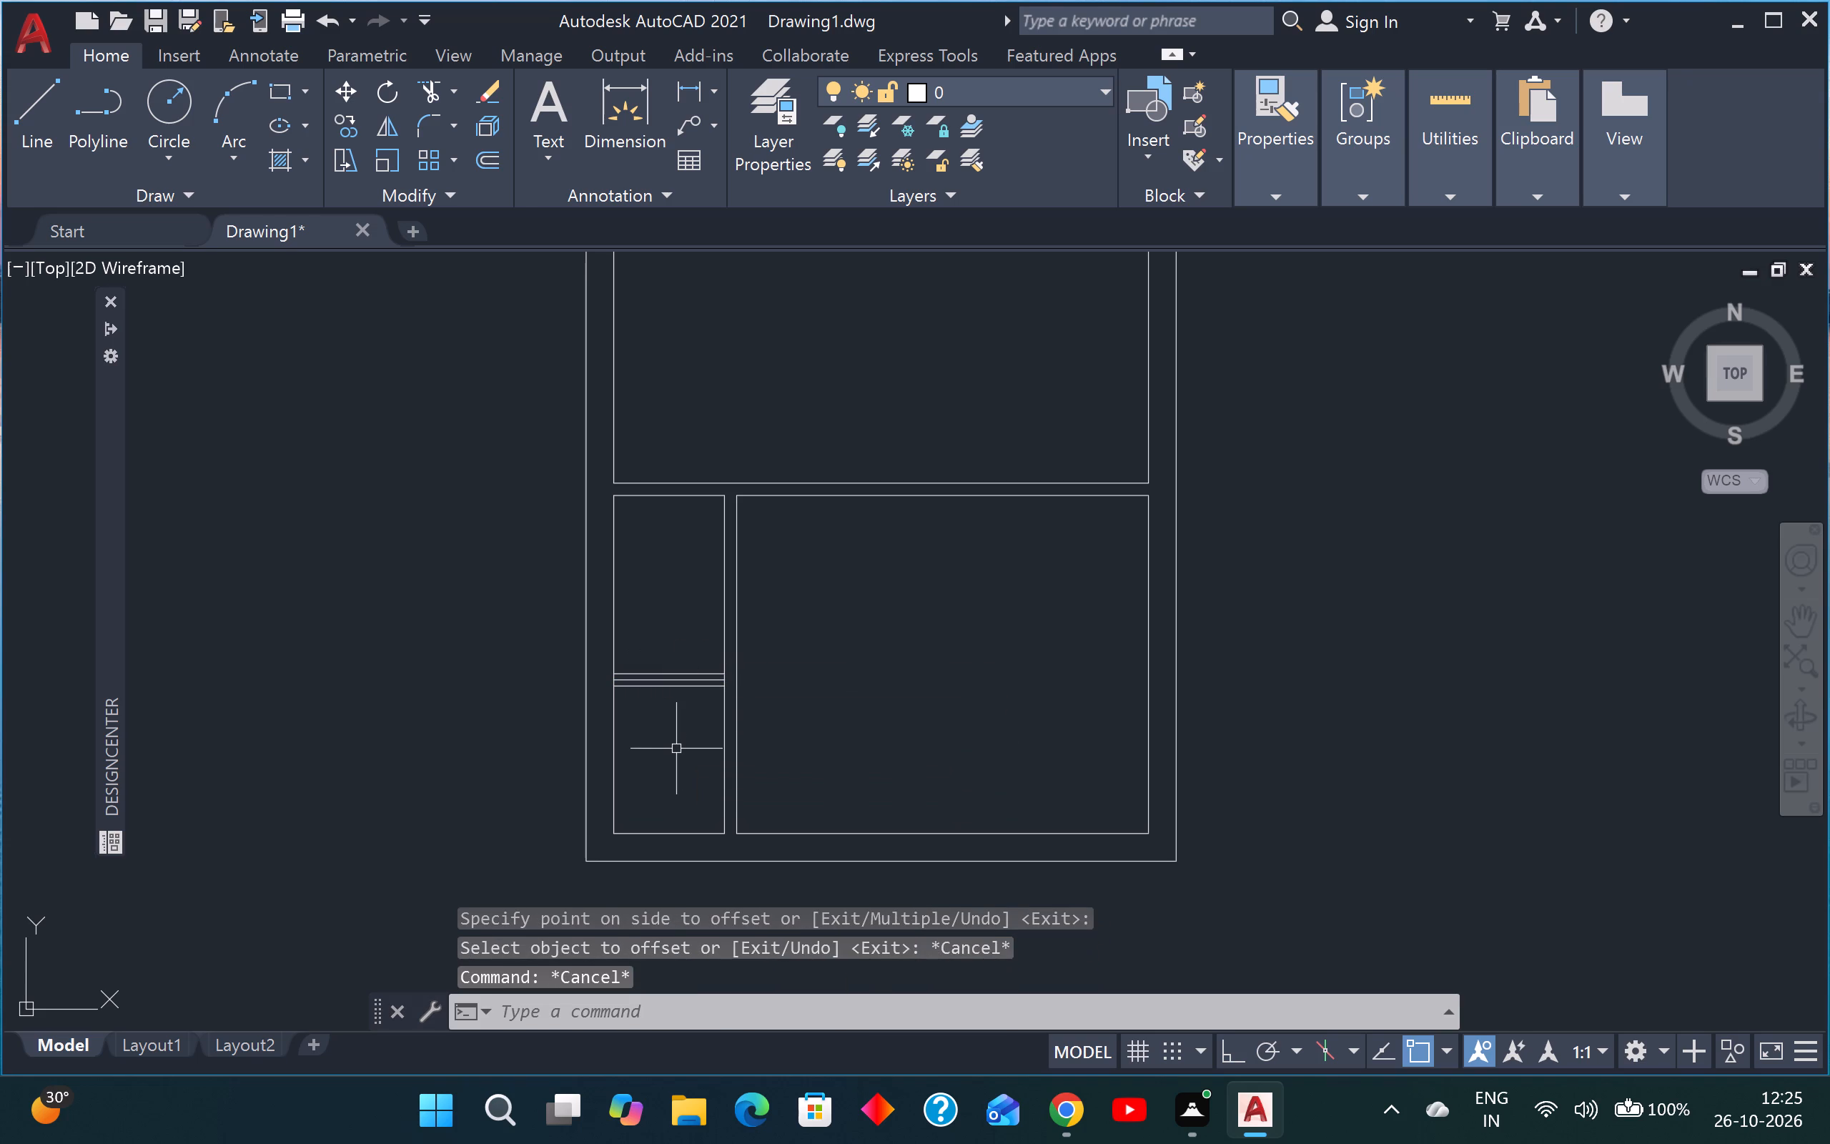
Remove the middle of the three horizontal lines in the narrow room with Trim.
{"action": "key", "text": "t"}
{"action": "key", "text": "r"}
{"action": "key", "text": "space"}
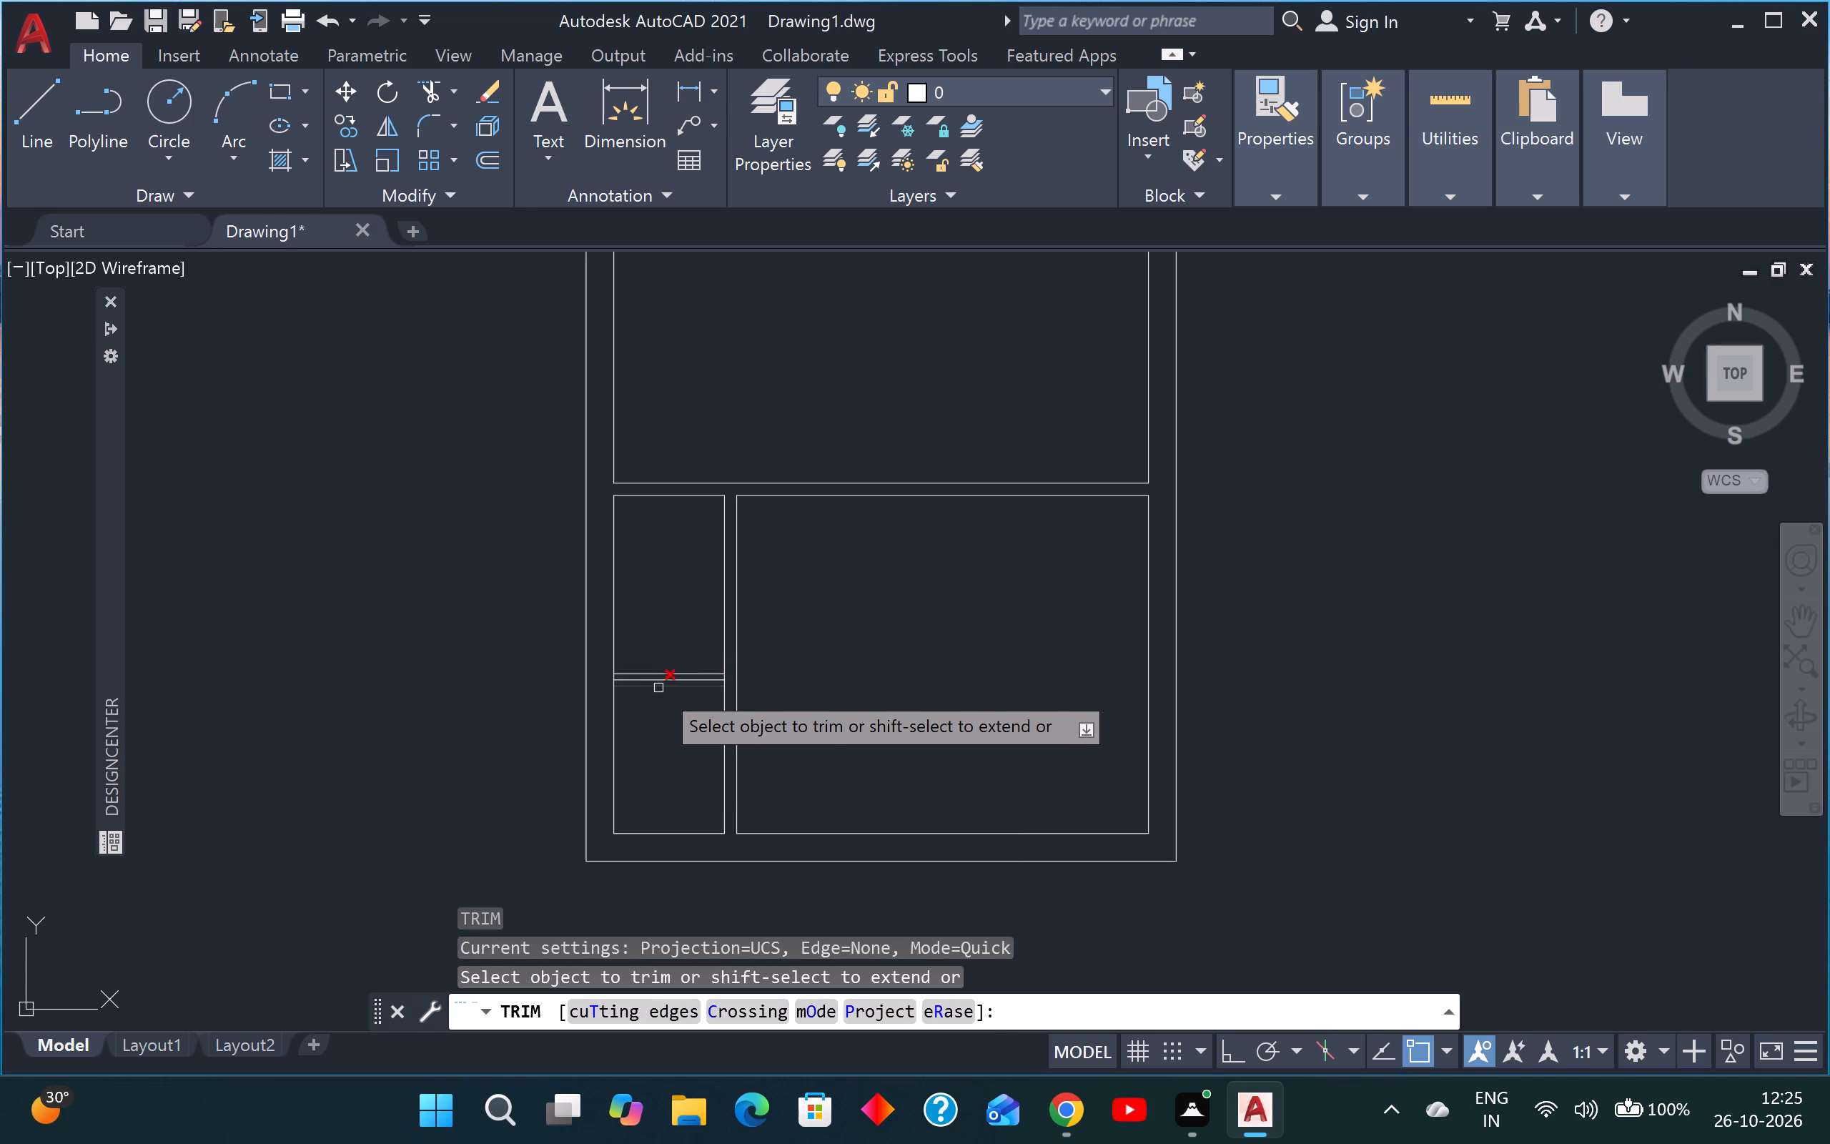
{"action": "scroll", "coordinate": [679, 676], "scroll_direction": "up", "scroll_amount": 6}
{"action": "left_click", "coordinate": [679, 696]}
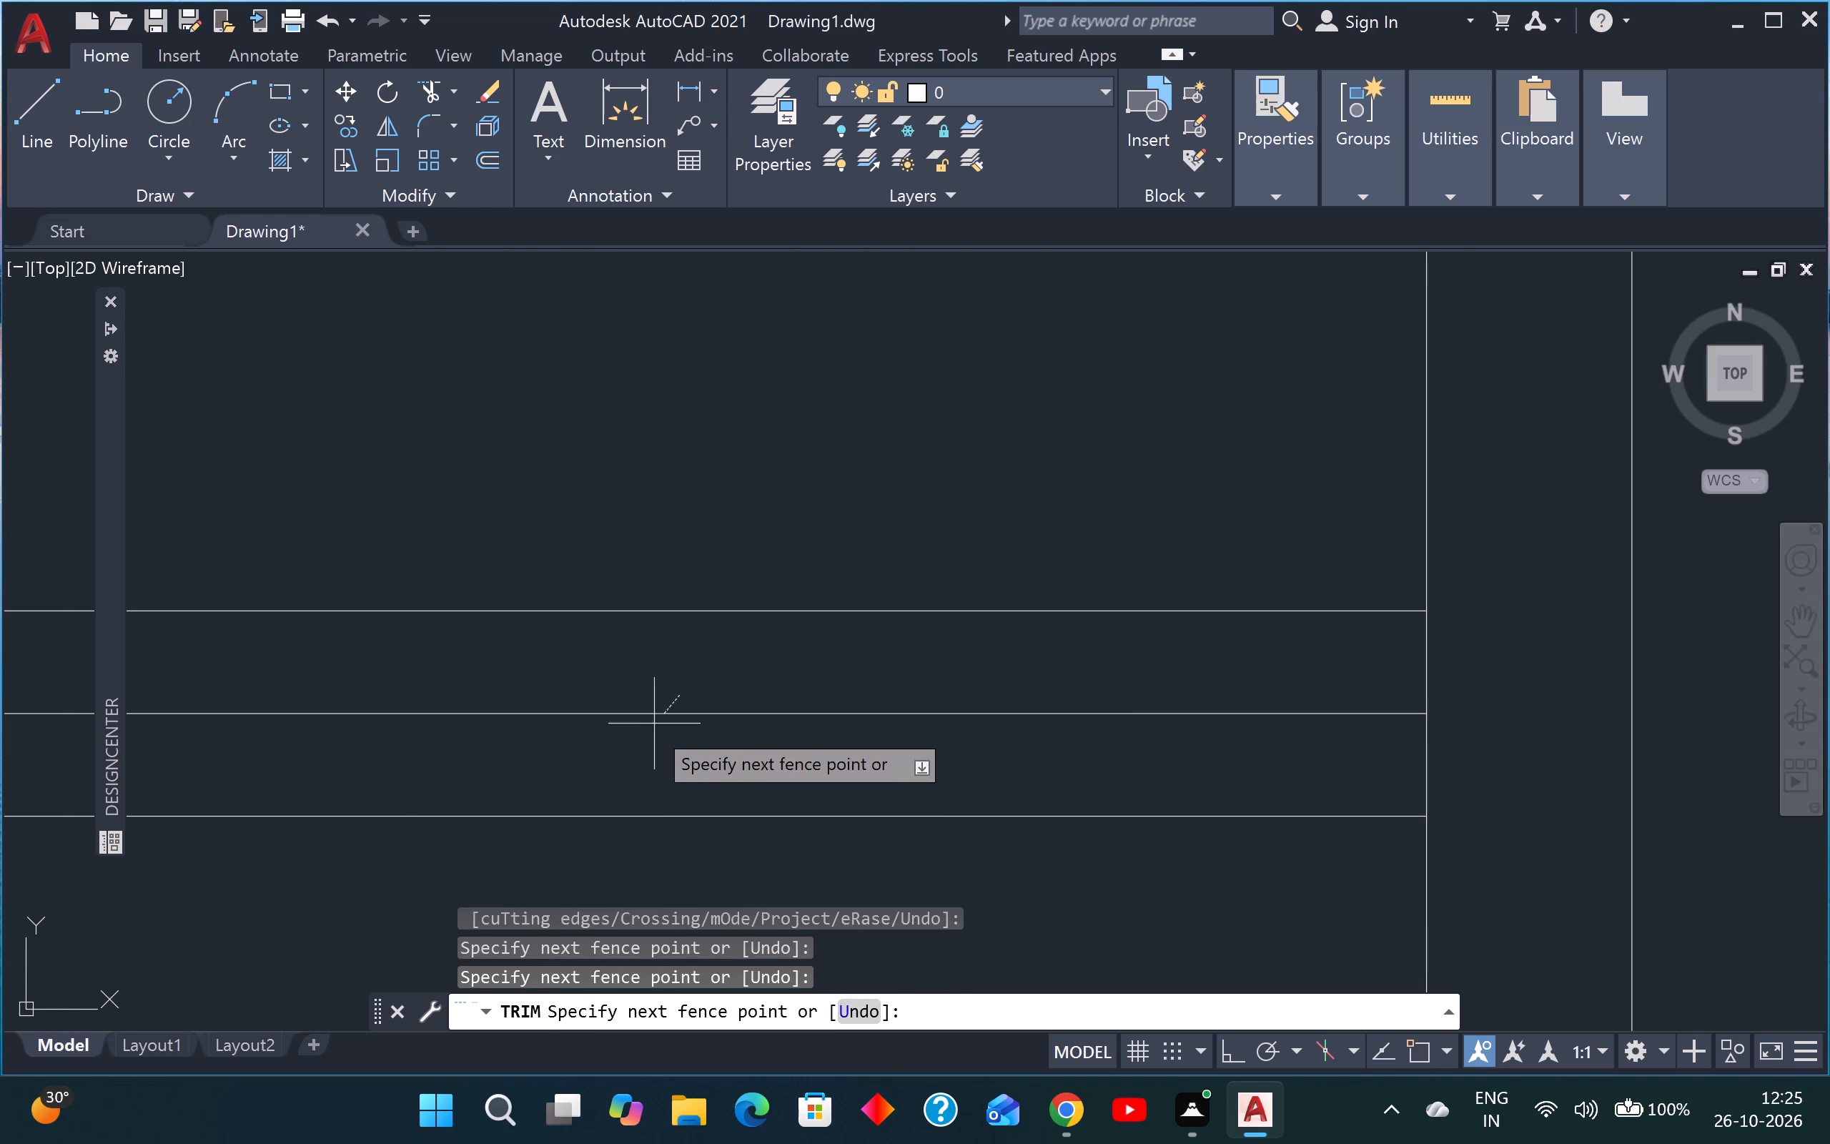
{"action": "left_click", "coordinate": [650, 727]}
Trim the narrow room's right and left vertical lines between the two lines of the new horizontal partition.
{"action": "left_click", "coordinate": [1194, 703]}
{"action": "left_click", "coordinate": [1514, 660]}
{"action": "scroll", "coordinate": [1494, 661], "scroll_direction": "down", "scroll_amount": 5}
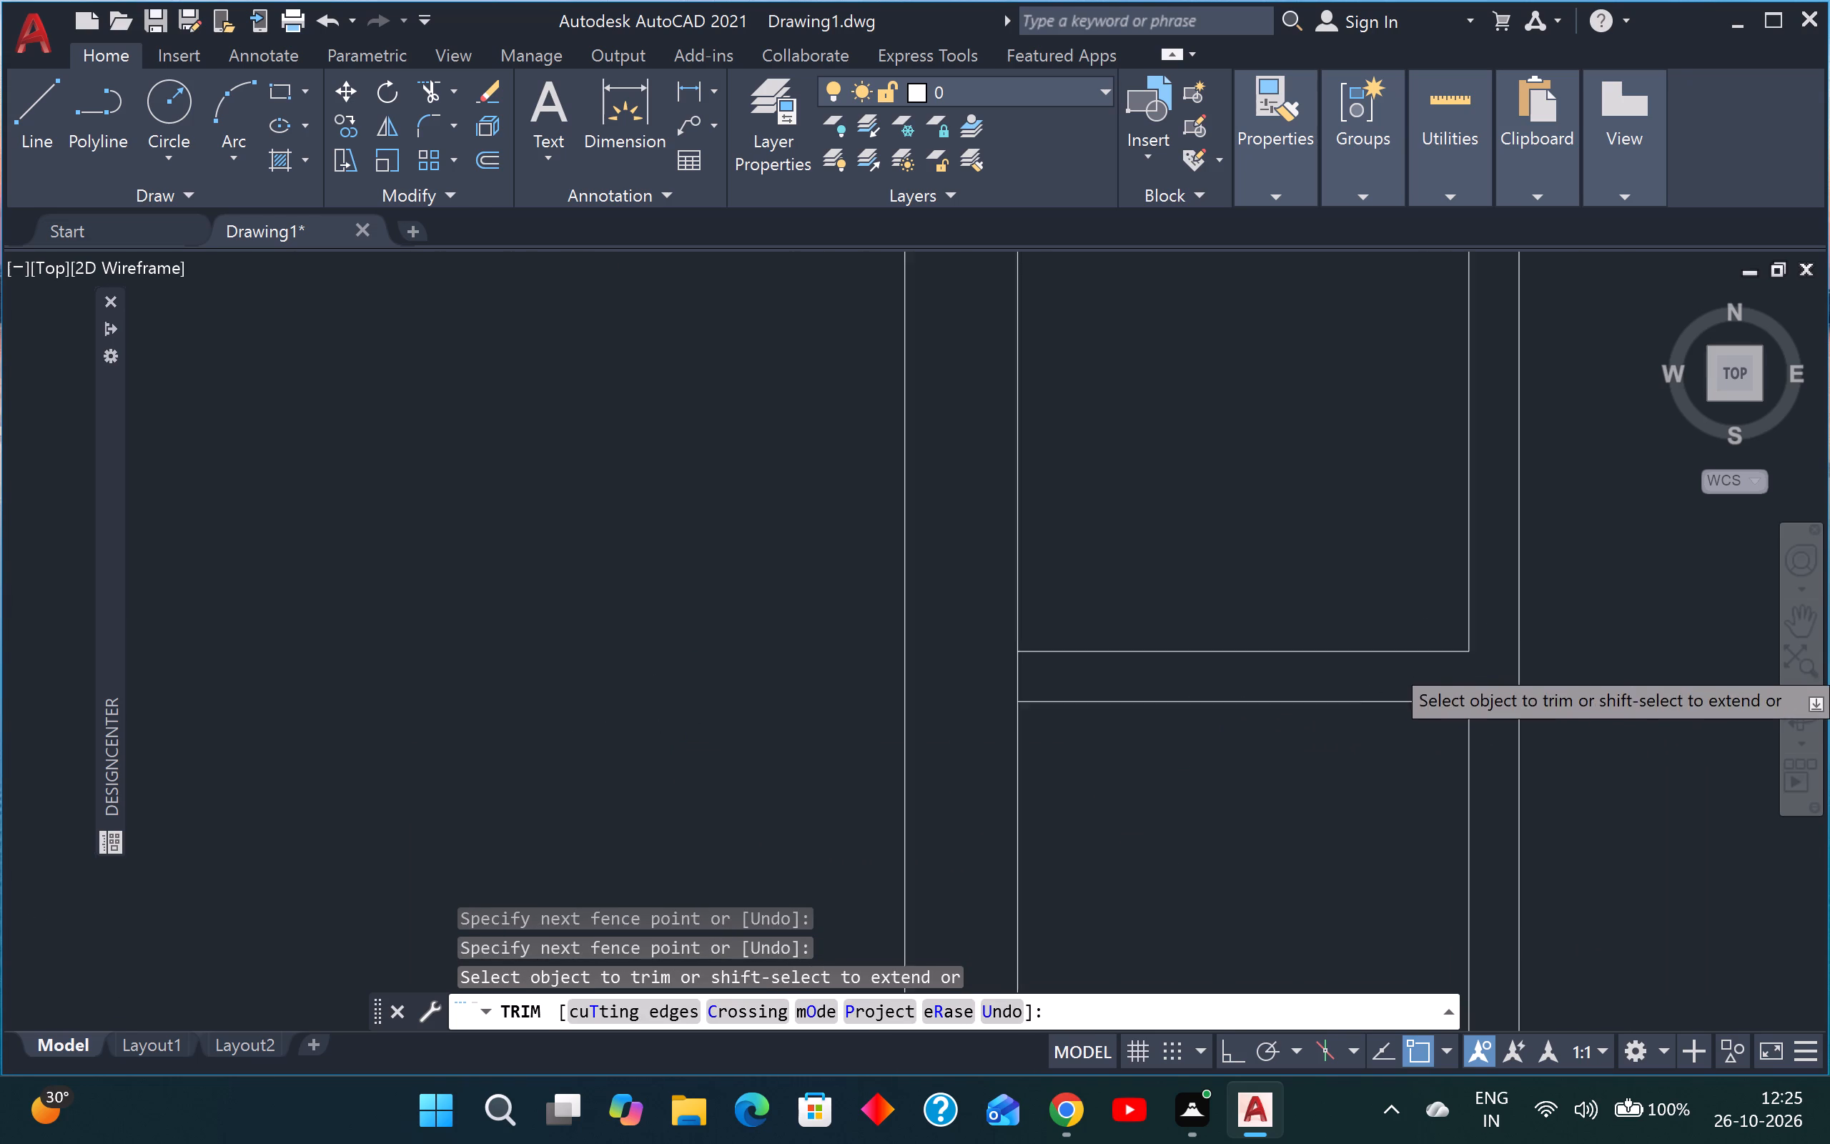
{"action": "scroll", "coordinate": [1193, 682], "scroll_direction": "up", "scroll_amount": 3}
{"action": "left_click", "coordinate": [1194, 678]}
{"action": "left_click", "coordinate": [1085, 676]}
{"action": "scroll", "coordinate": [1150, 653], "scroll_direction": "down", "scroll_amount": 5}
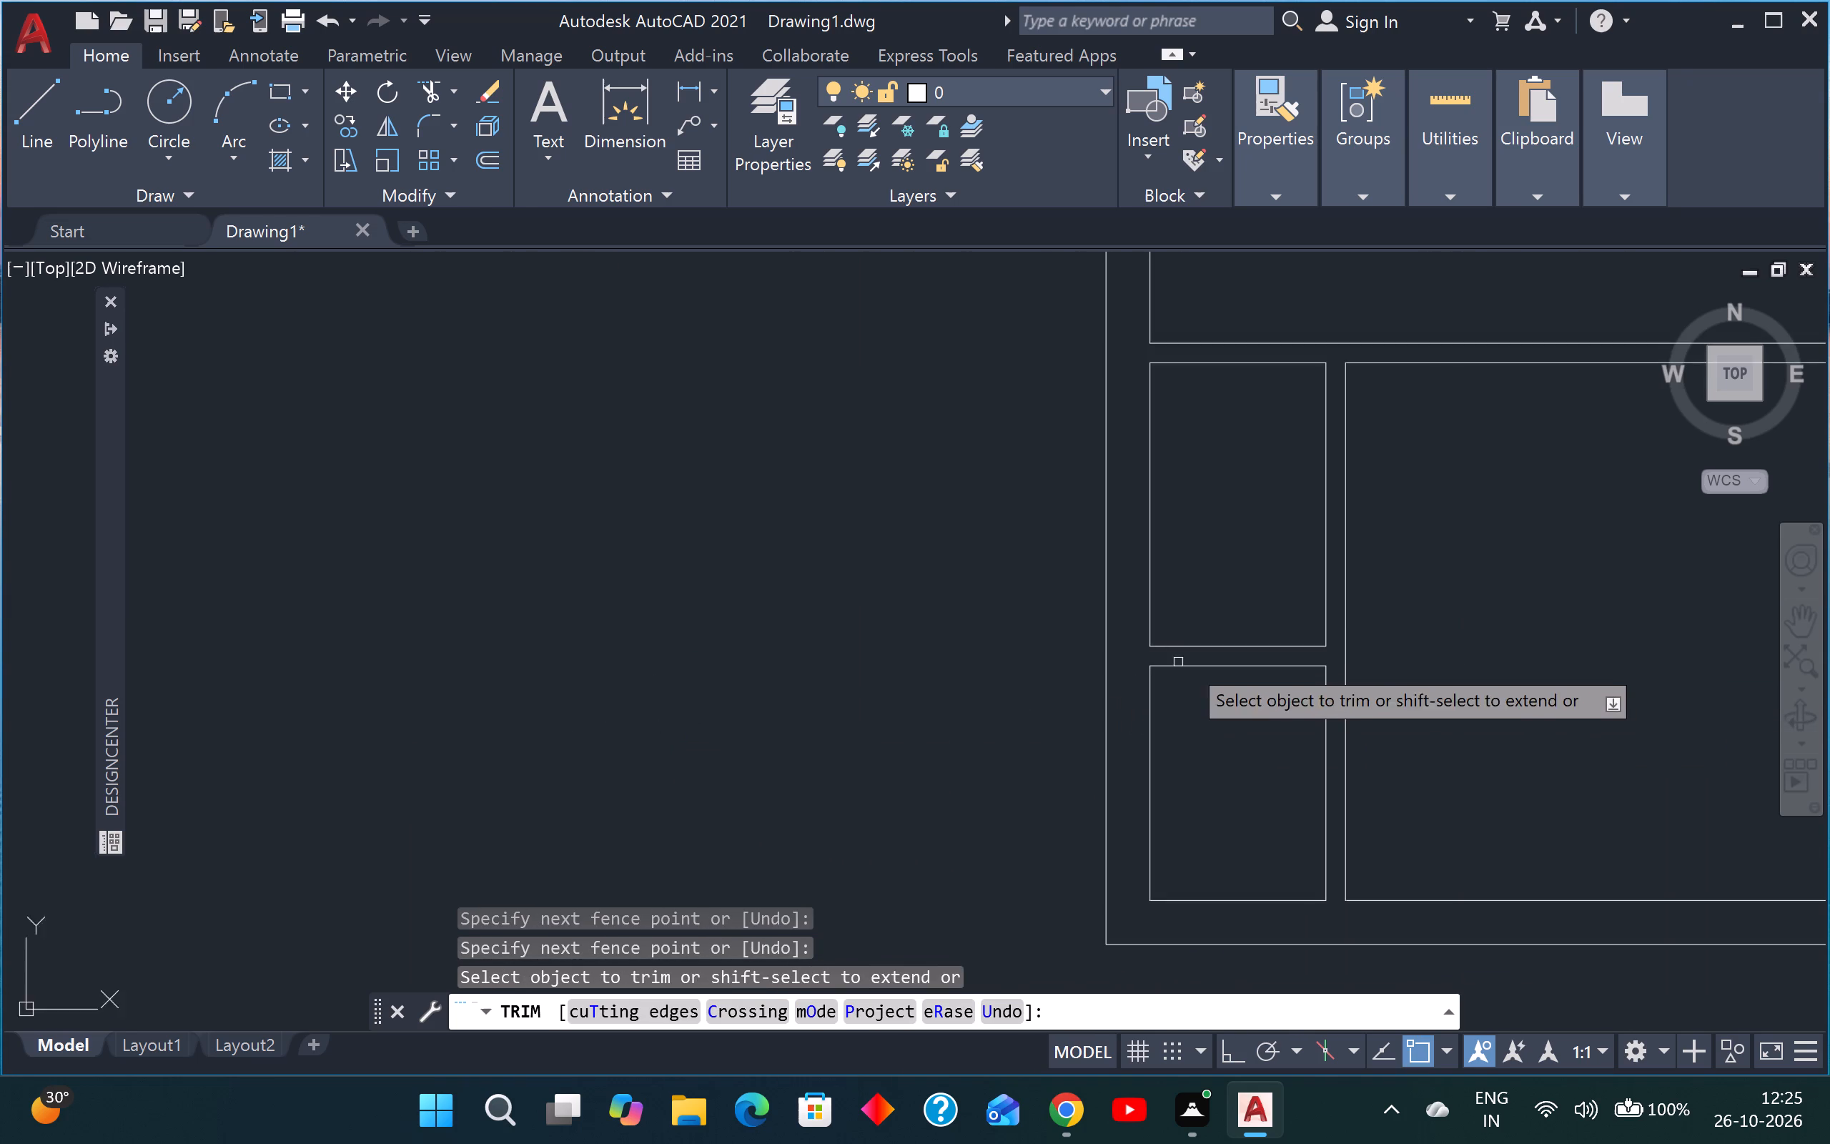
{"action": "scroll", "coordinate": [1188, 662], "scroll_direction": "down", "scroll_amount": 3}
{"action": "scroll", "coordinate": [1202, 676], "scroll_direction": "up", "scroll_amount": 1}
{"action": "key", "text": "Escape"}
{"action": "key", "text": "Escape"}
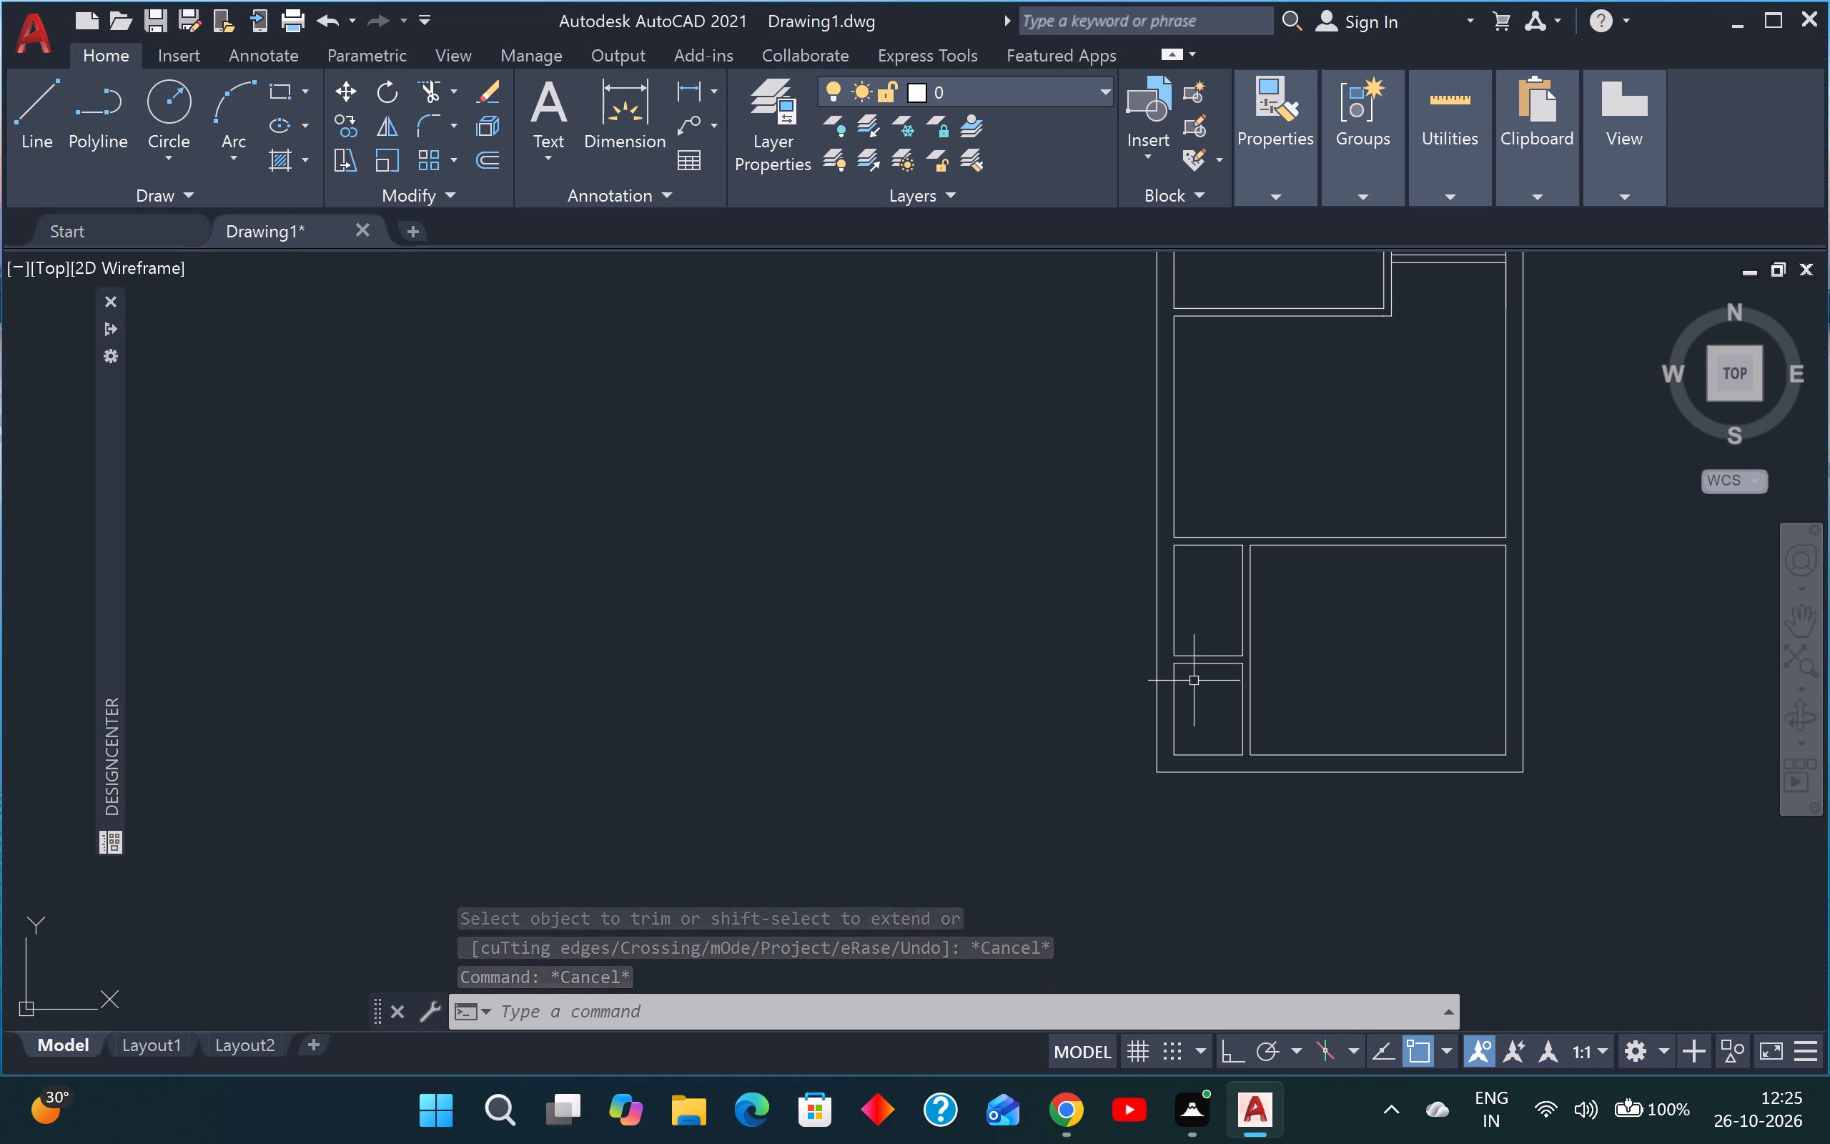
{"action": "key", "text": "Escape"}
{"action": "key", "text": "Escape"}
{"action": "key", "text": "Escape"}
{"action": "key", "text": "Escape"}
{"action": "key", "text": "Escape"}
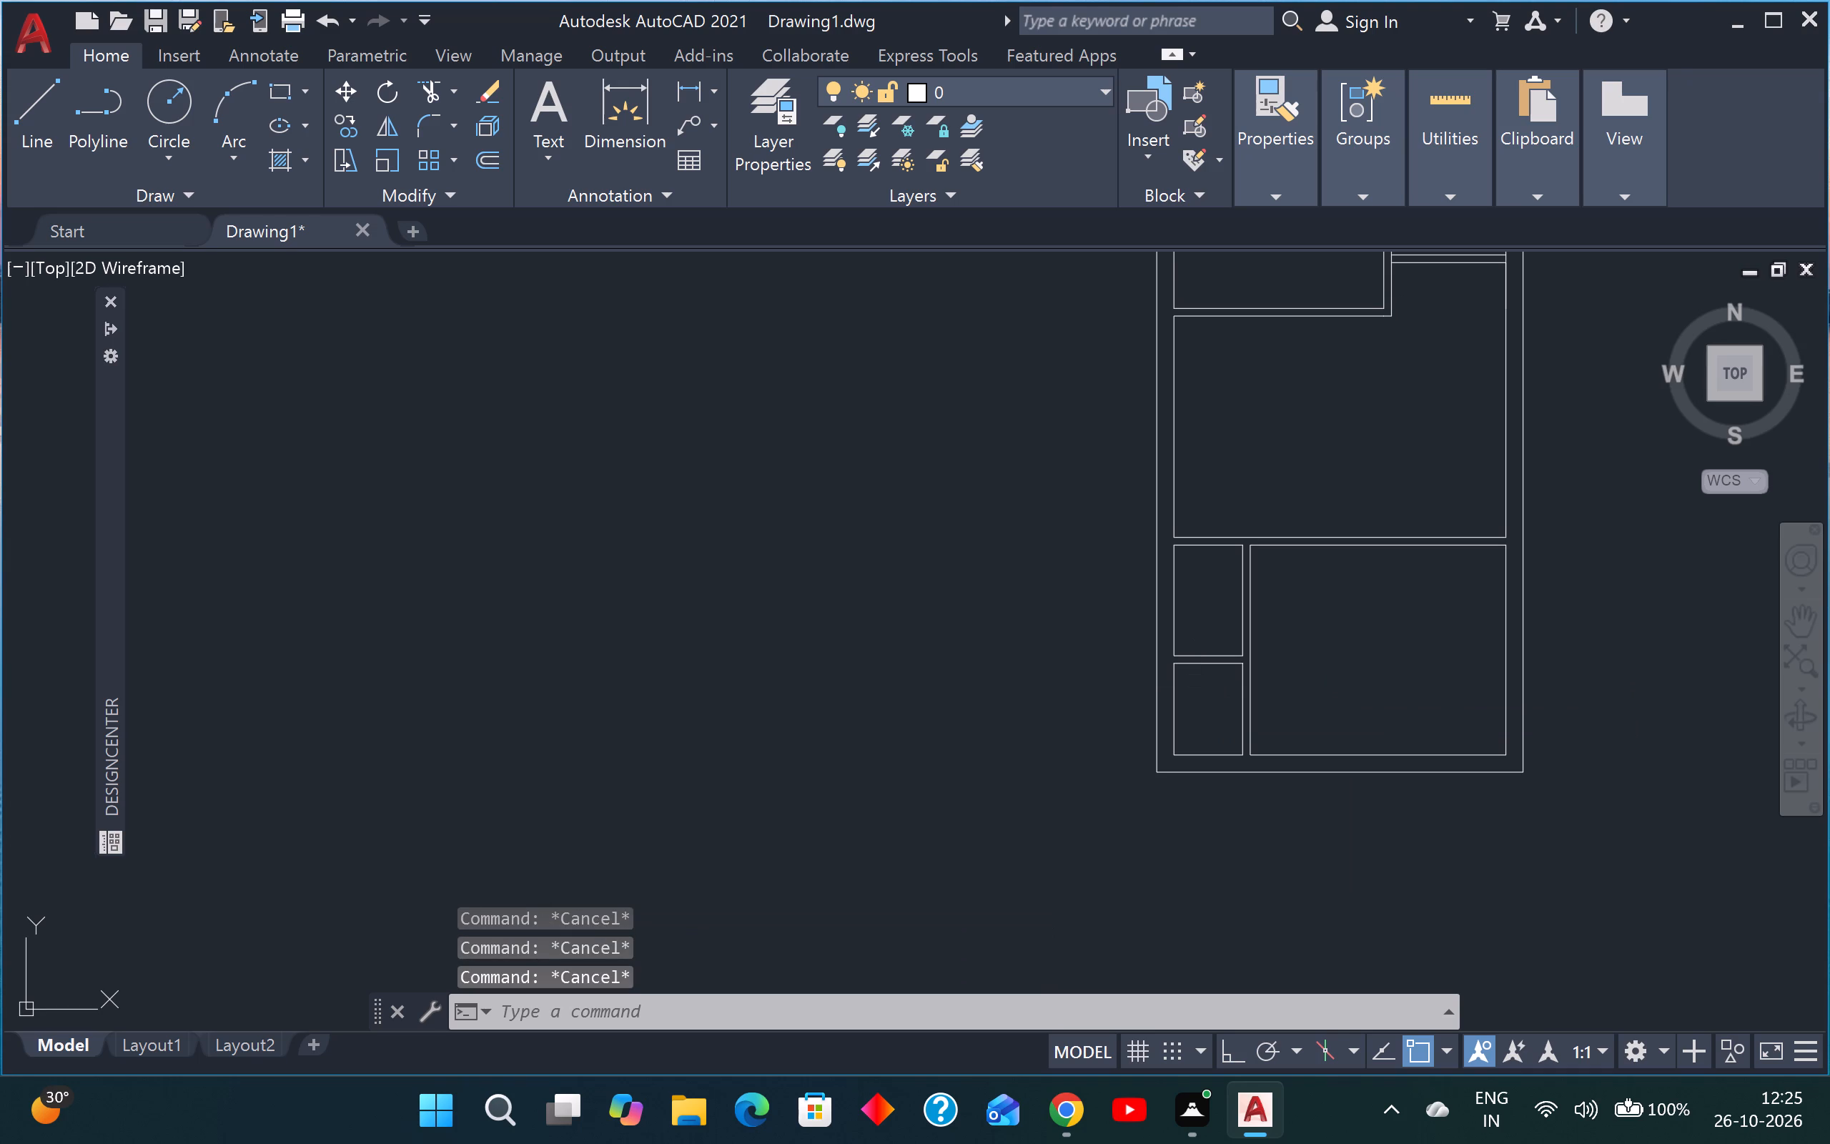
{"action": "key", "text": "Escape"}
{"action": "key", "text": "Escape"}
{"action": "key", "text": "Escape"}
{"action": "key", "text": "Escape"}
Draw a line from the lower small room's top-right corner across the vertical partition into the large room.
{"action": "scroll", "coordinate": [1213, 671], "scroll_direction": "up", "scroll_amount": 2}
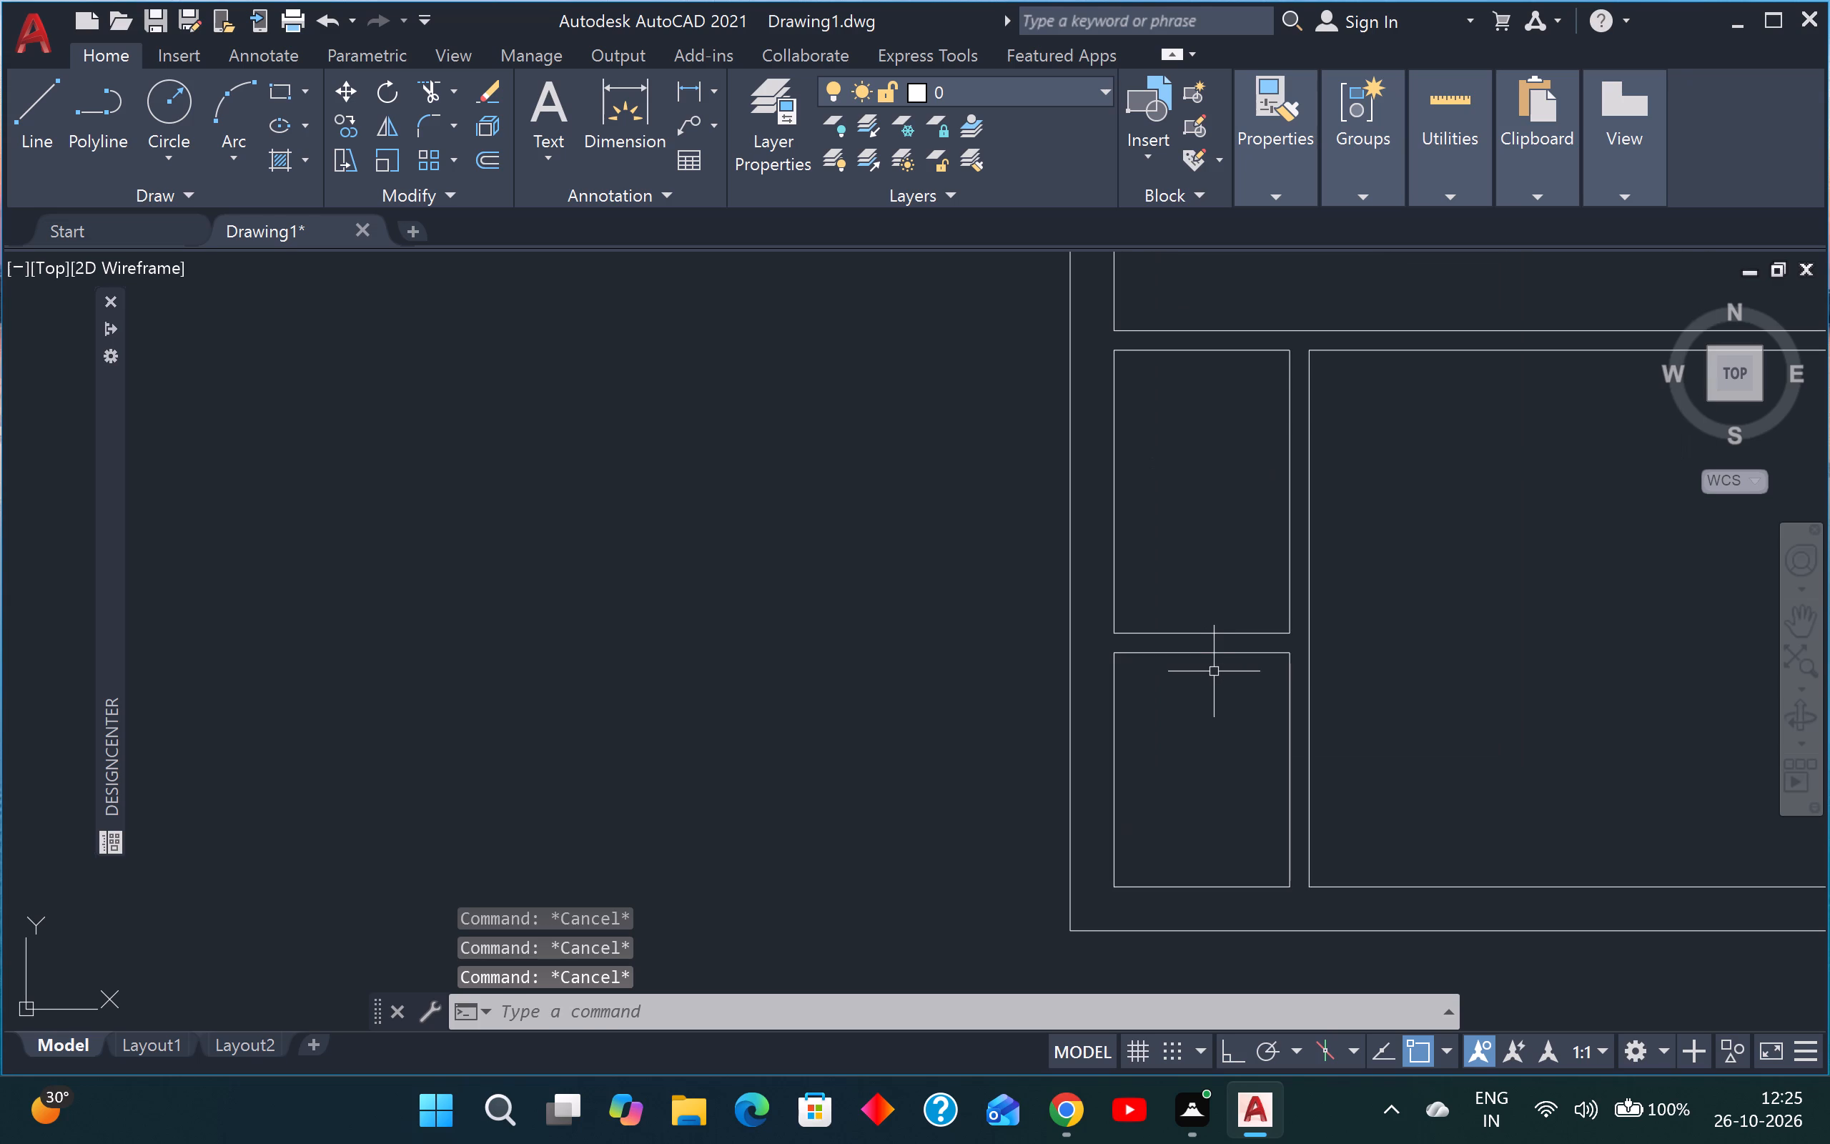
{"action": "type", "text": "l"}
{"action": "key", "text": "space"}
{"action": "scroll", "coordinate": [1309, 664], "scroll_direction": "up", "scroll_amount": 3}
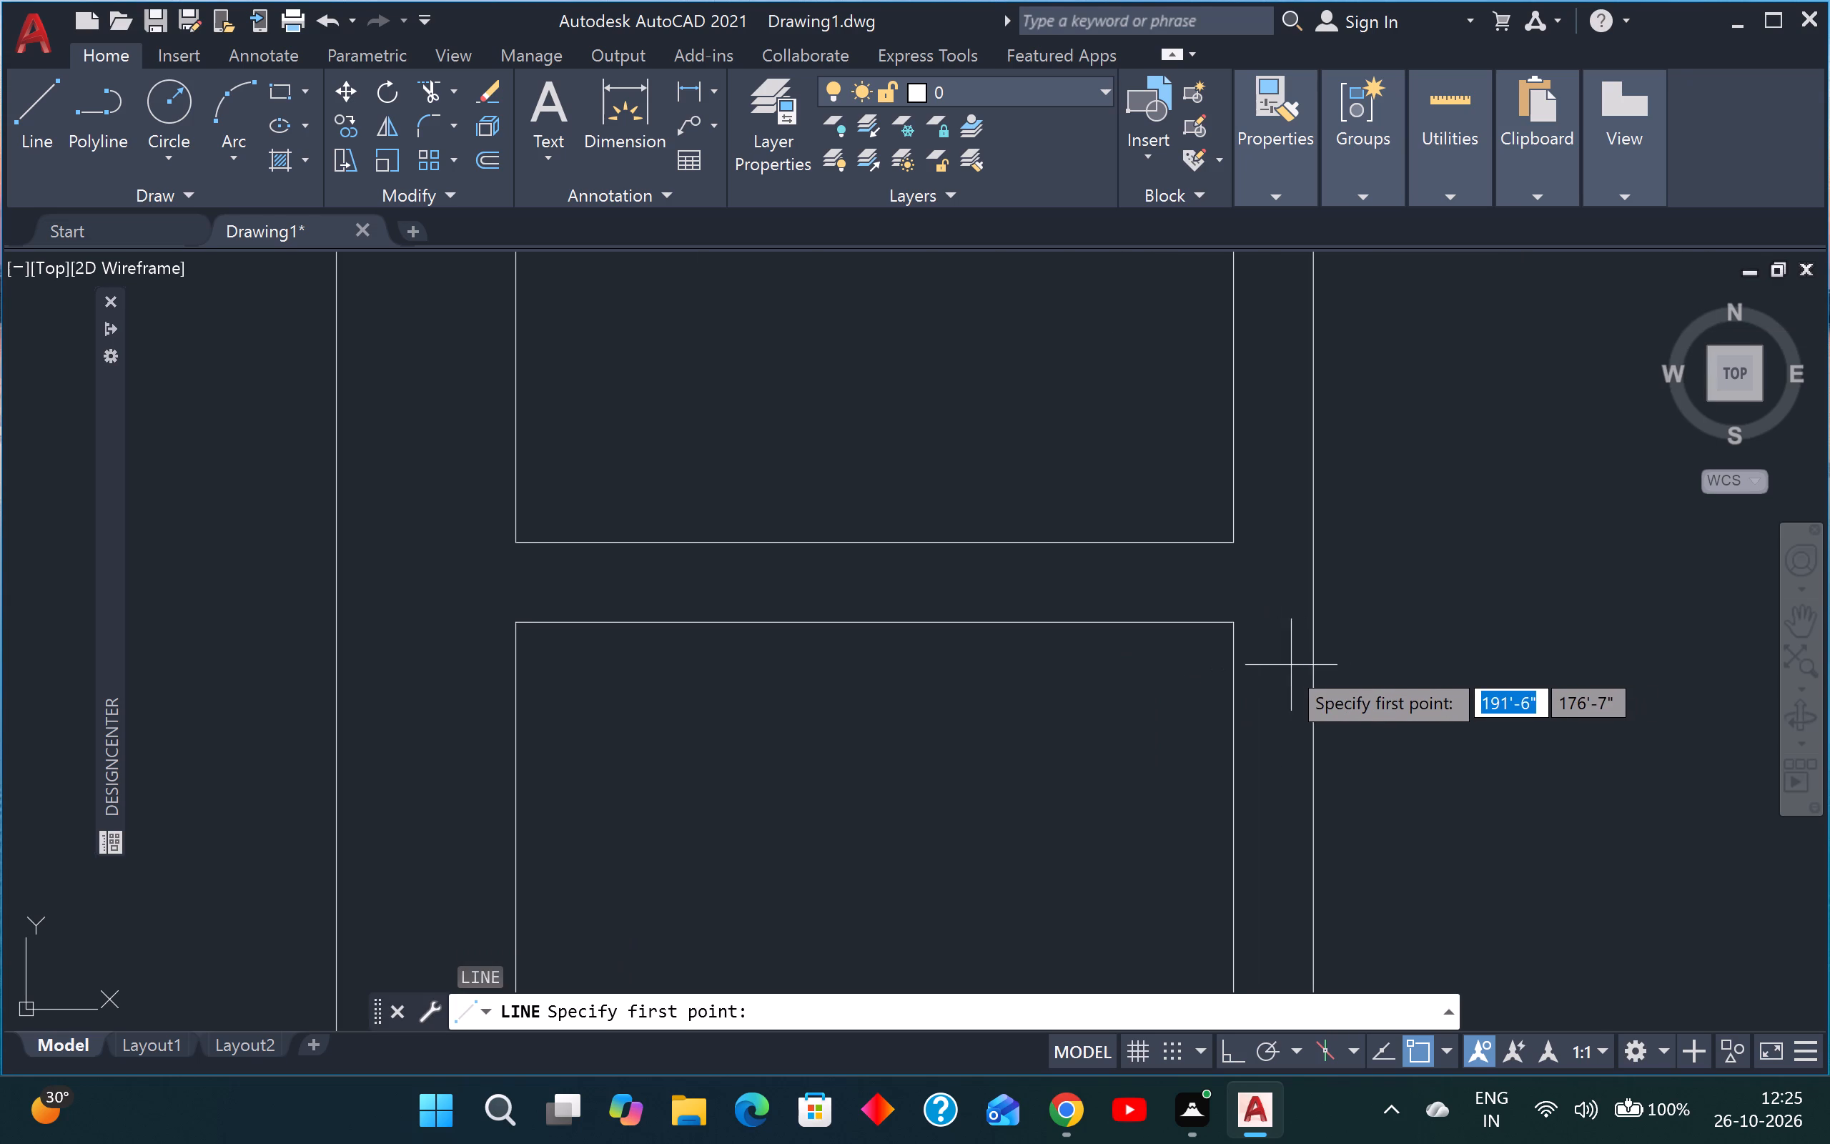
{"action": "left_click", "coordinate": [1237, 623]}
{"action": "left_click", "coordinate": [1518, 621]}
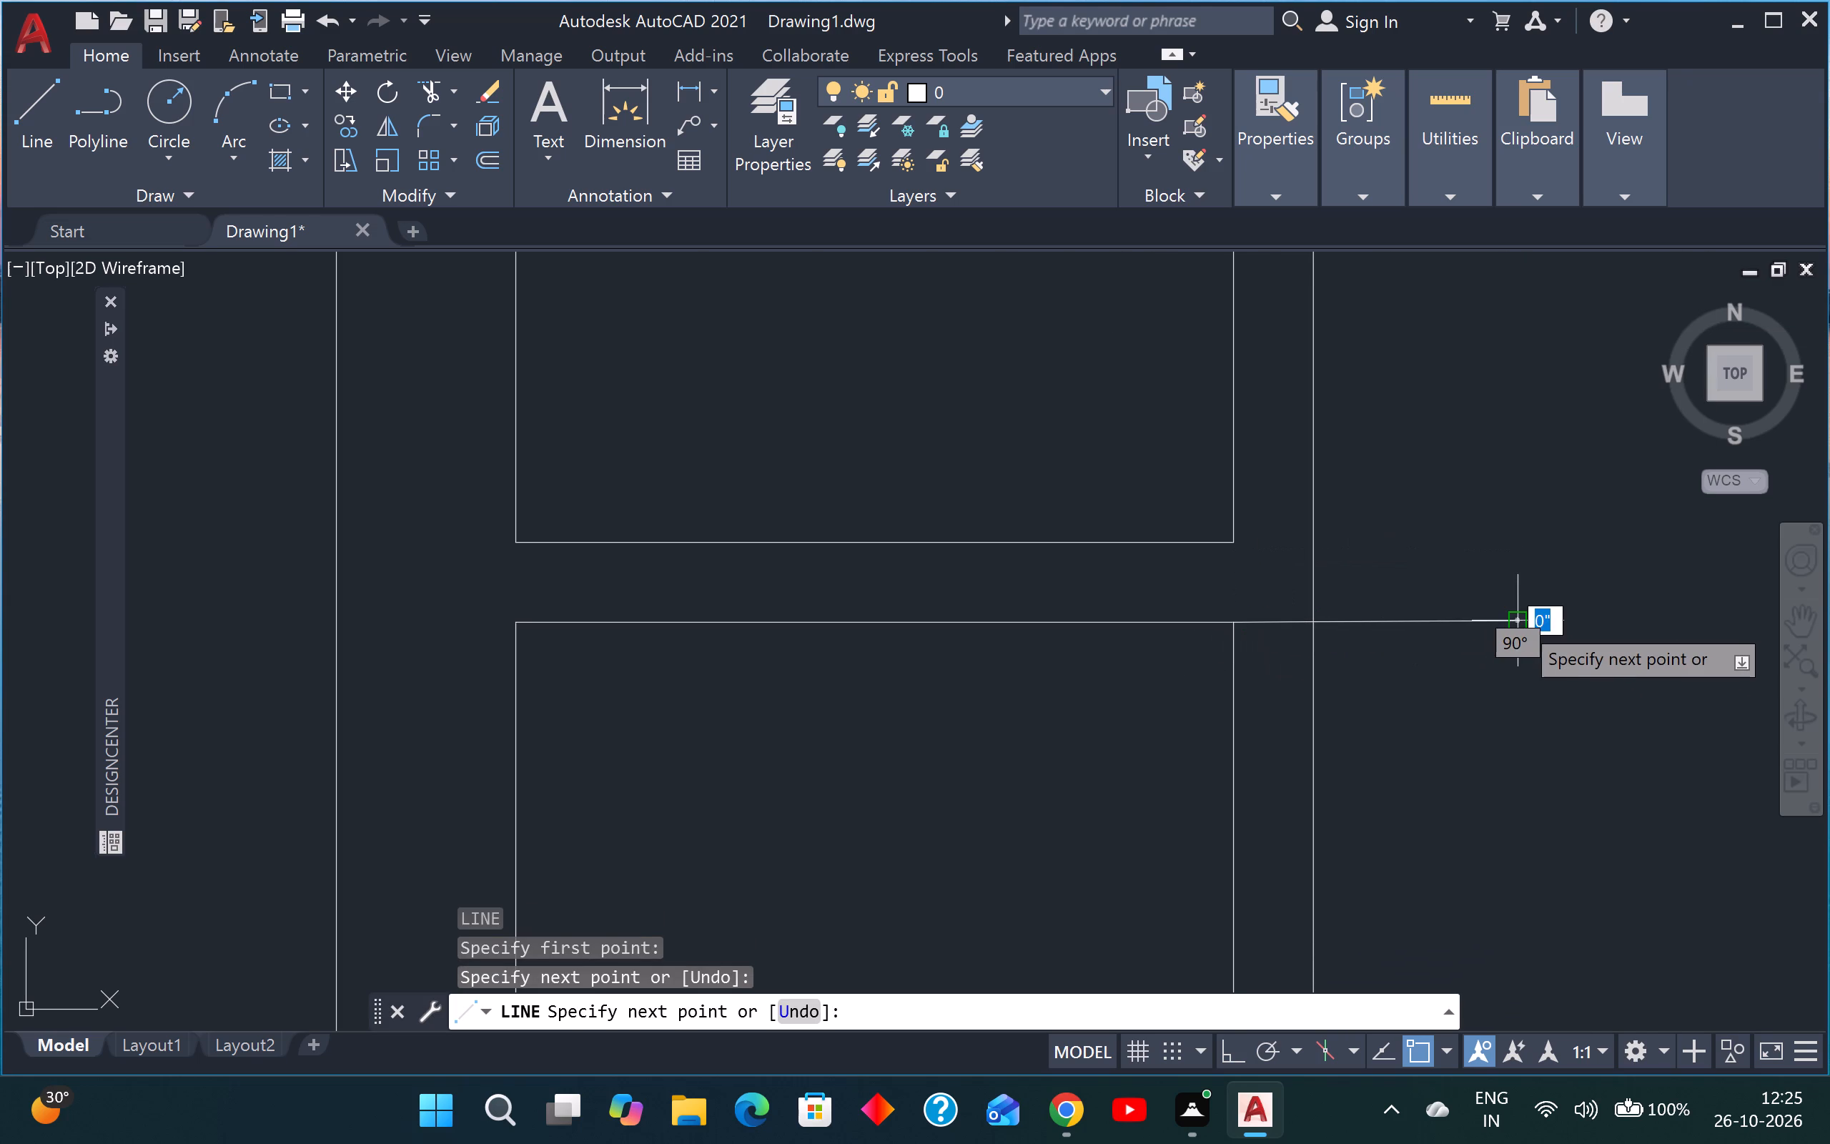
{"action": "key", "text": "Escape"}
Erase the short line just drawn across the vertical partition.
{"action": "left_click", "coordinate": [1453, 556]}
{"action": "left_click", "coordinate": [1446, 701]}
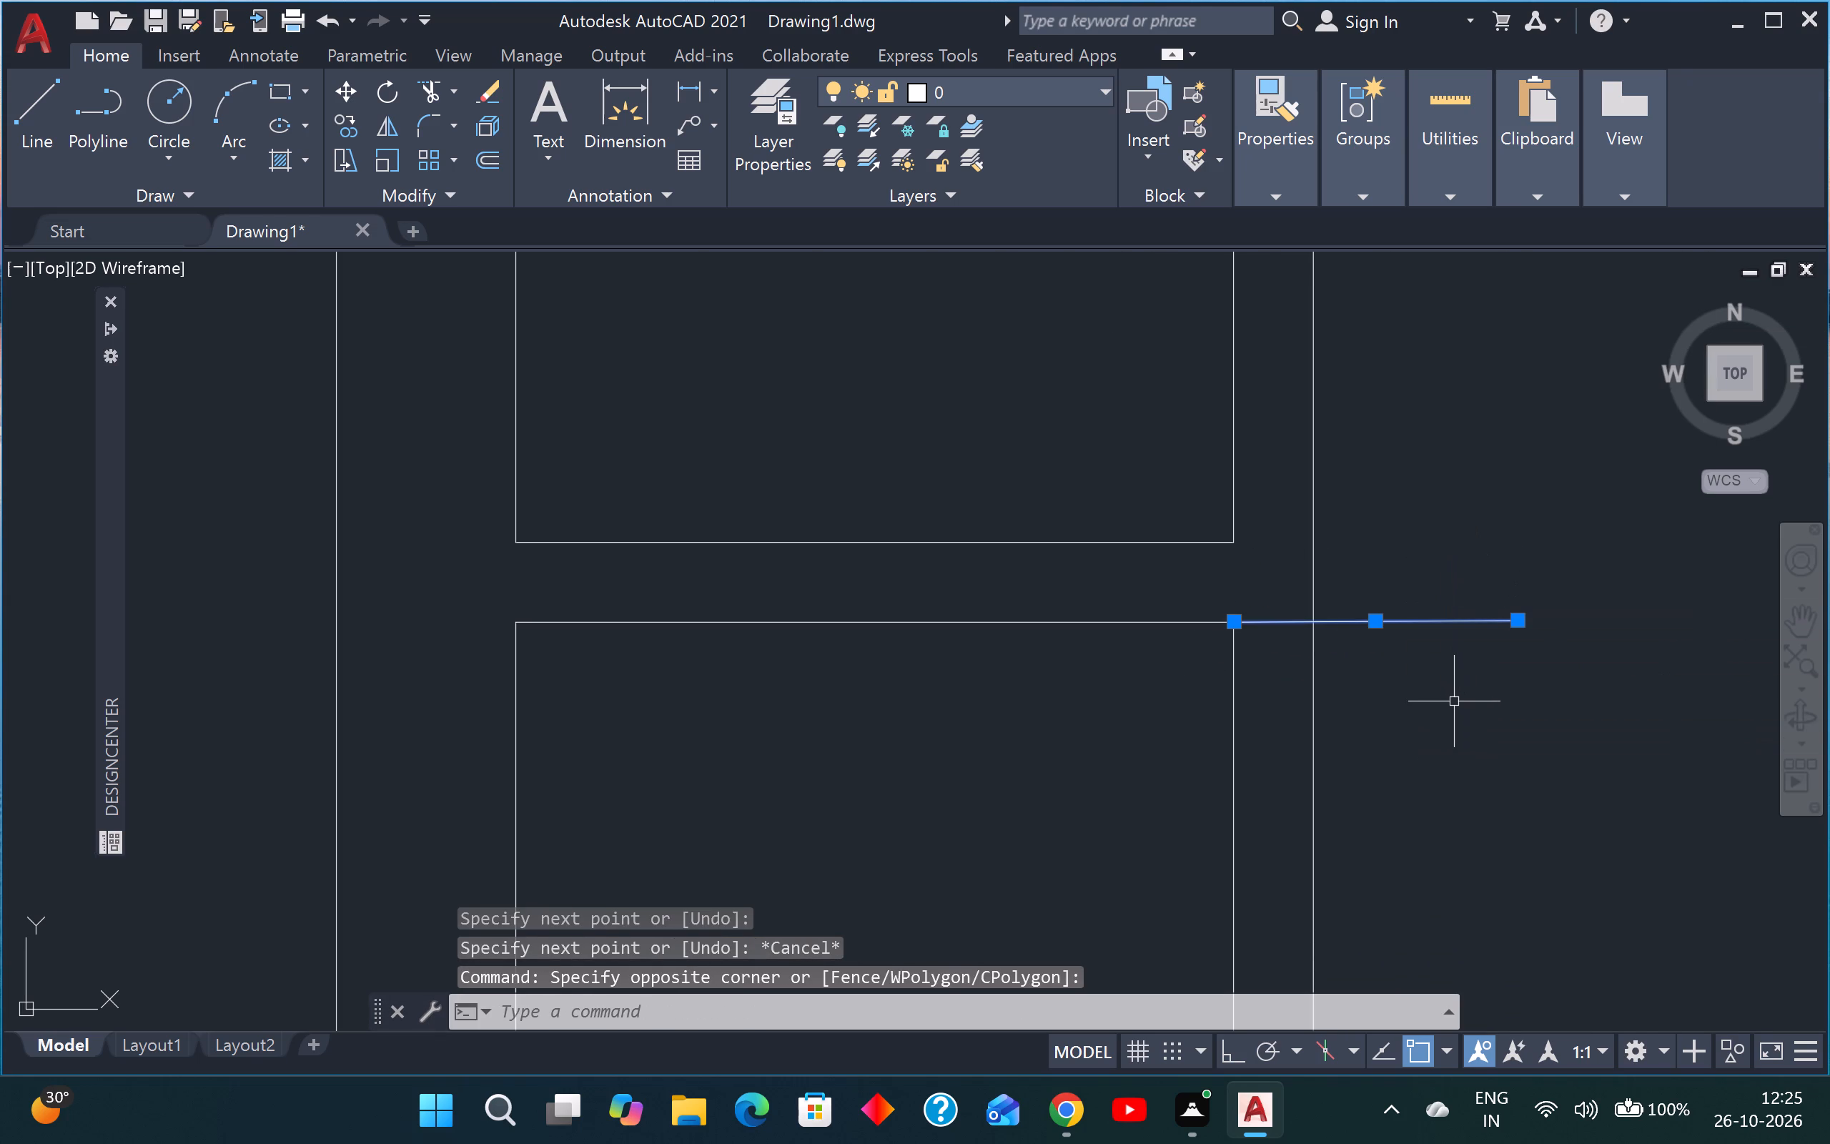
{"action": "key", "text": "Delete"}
With Ortho on, draw a horizontal line about 1'-4" long from the lower small room's top-right corner across the vertical partition.
{"action": "type", "text": "l"}
{"action": "key", "text": "space"}
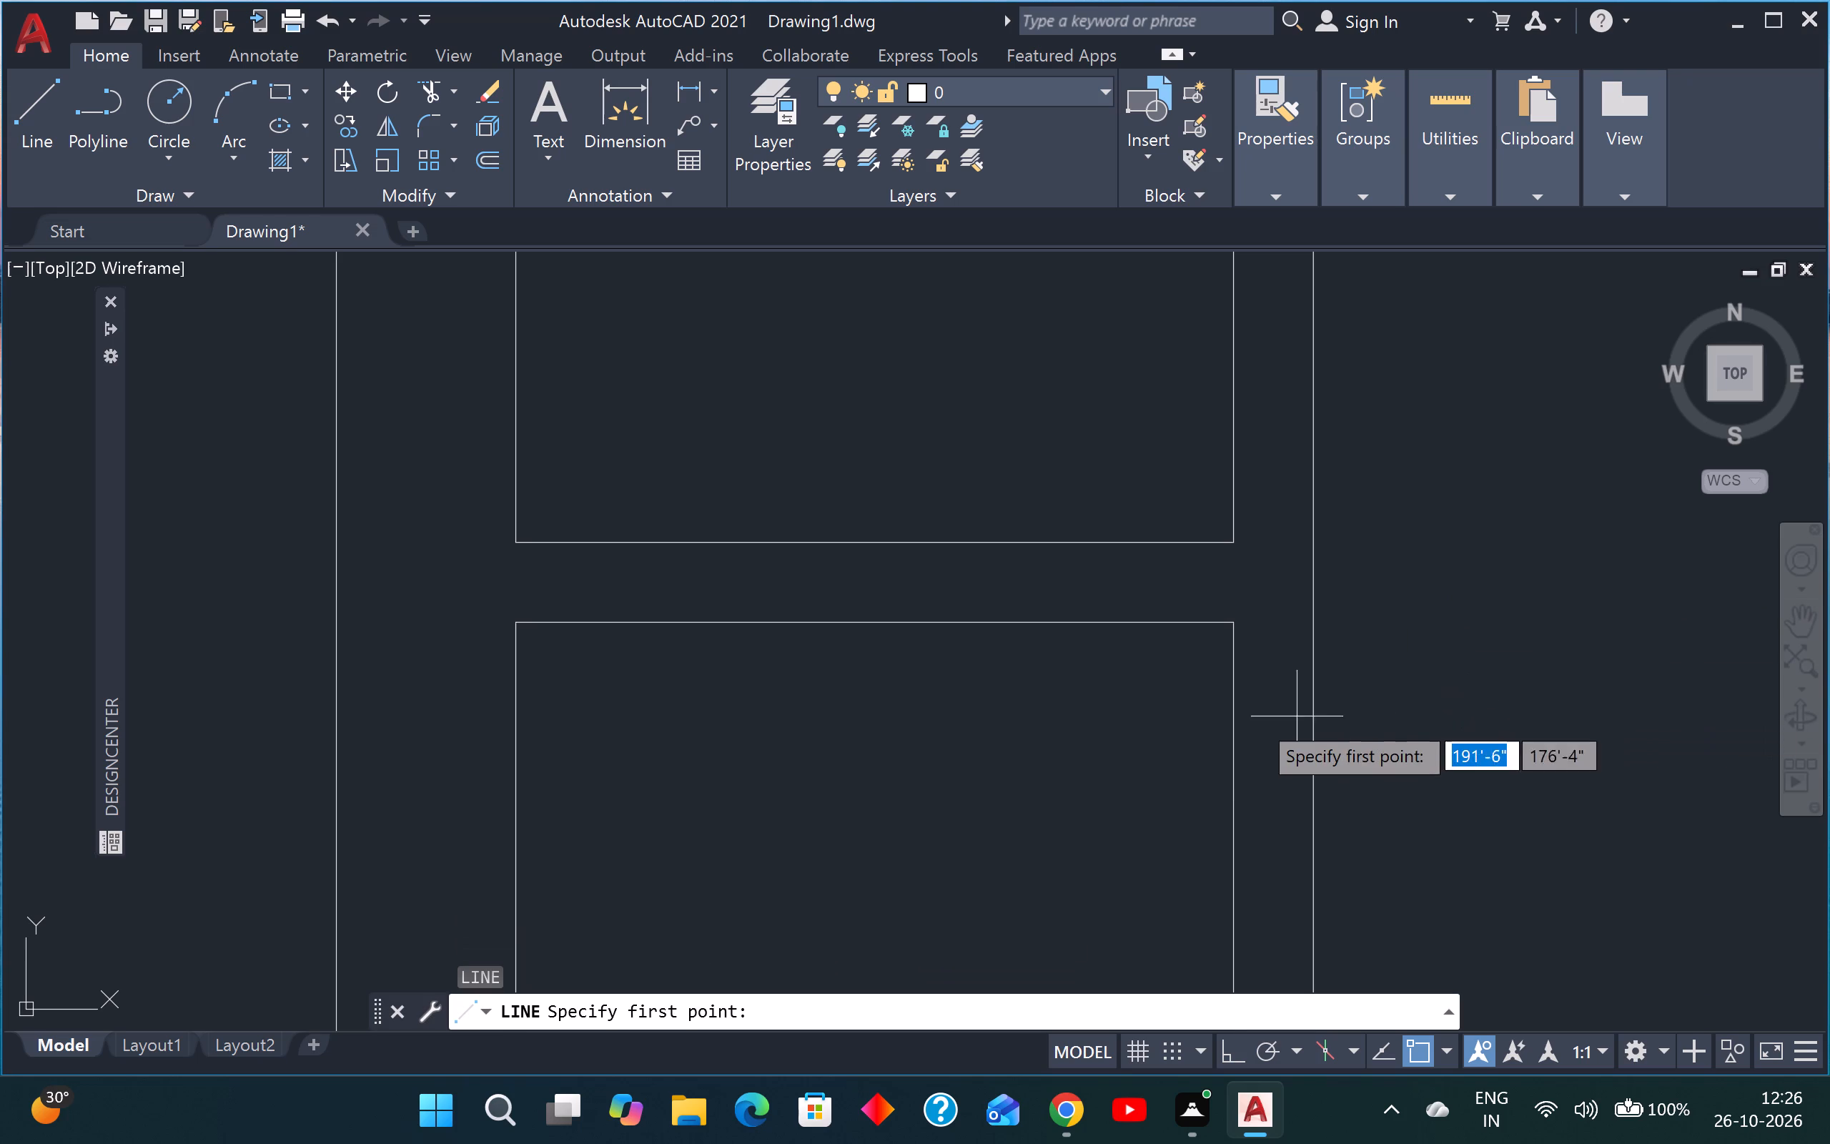
{"action": "left_click", "coordinate": [1236, 618]}
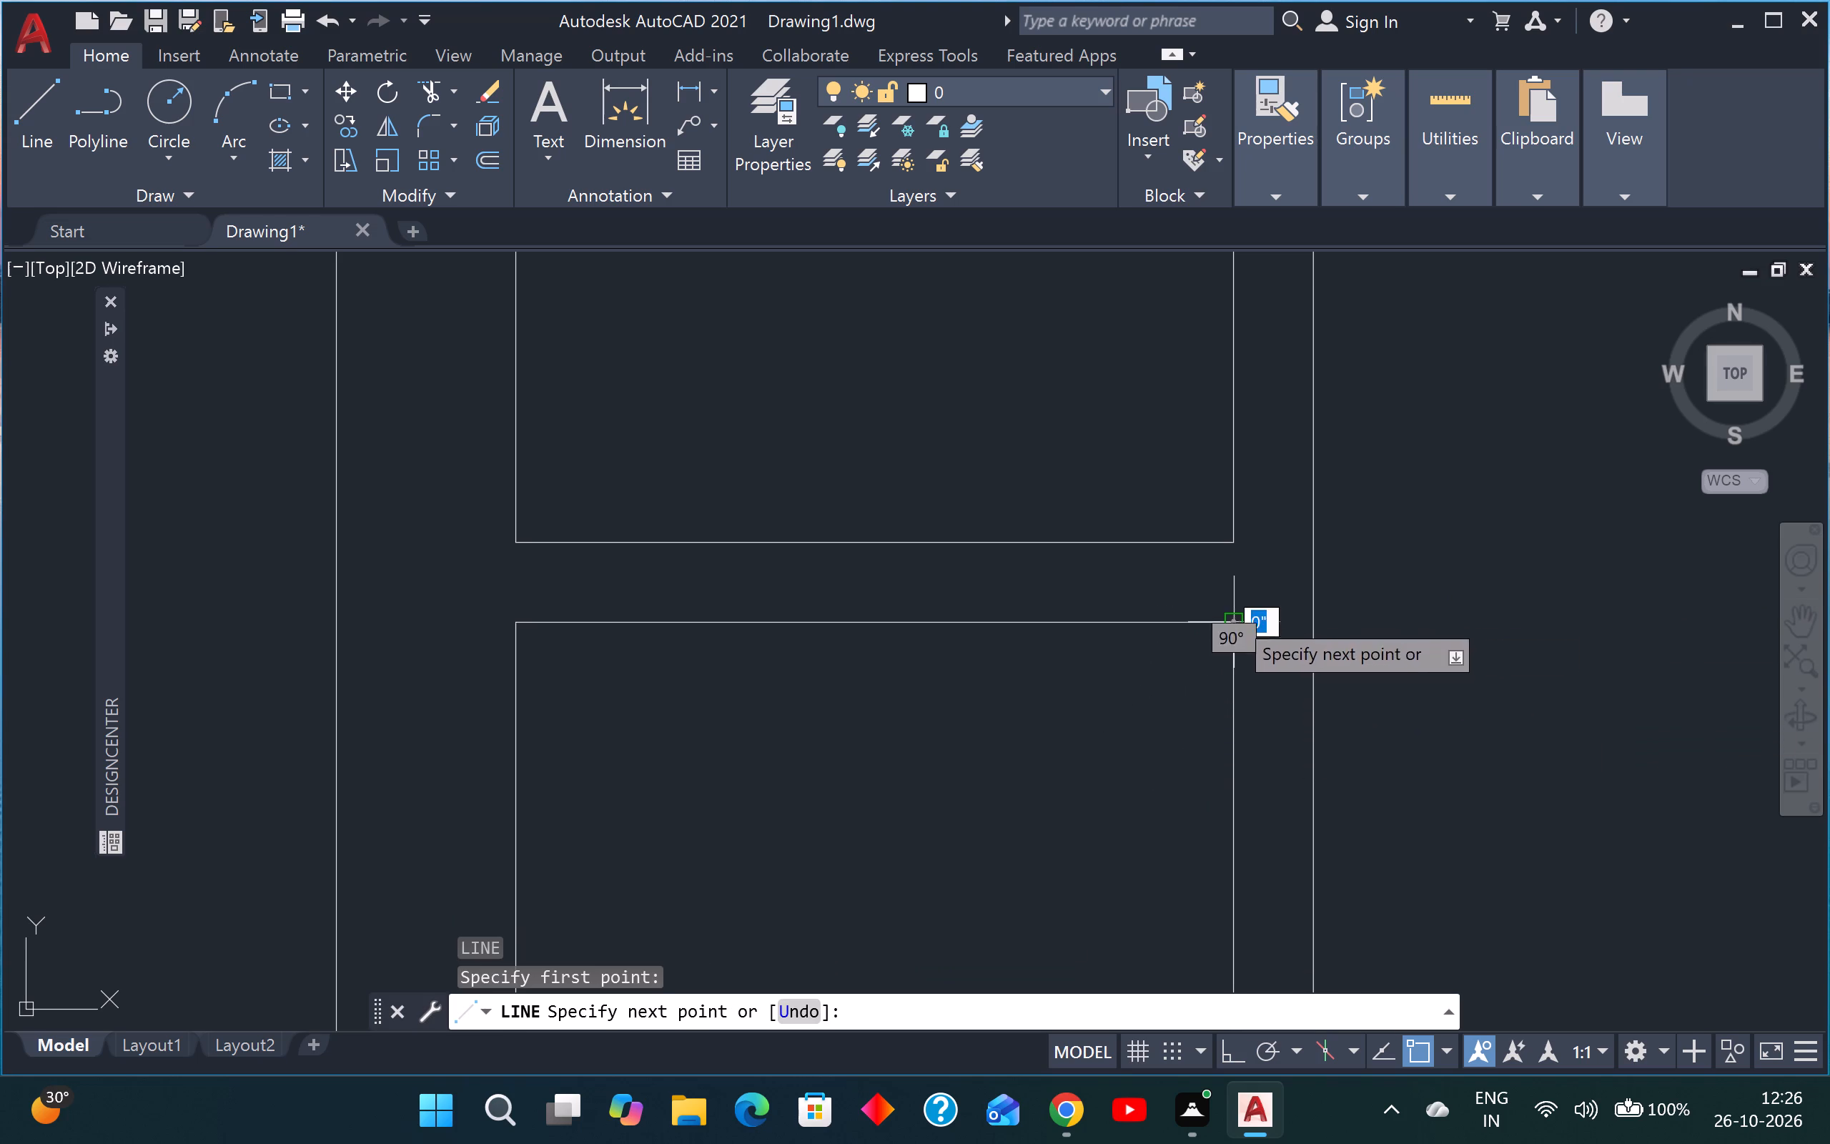
{"action": "key", "text": "F8"}
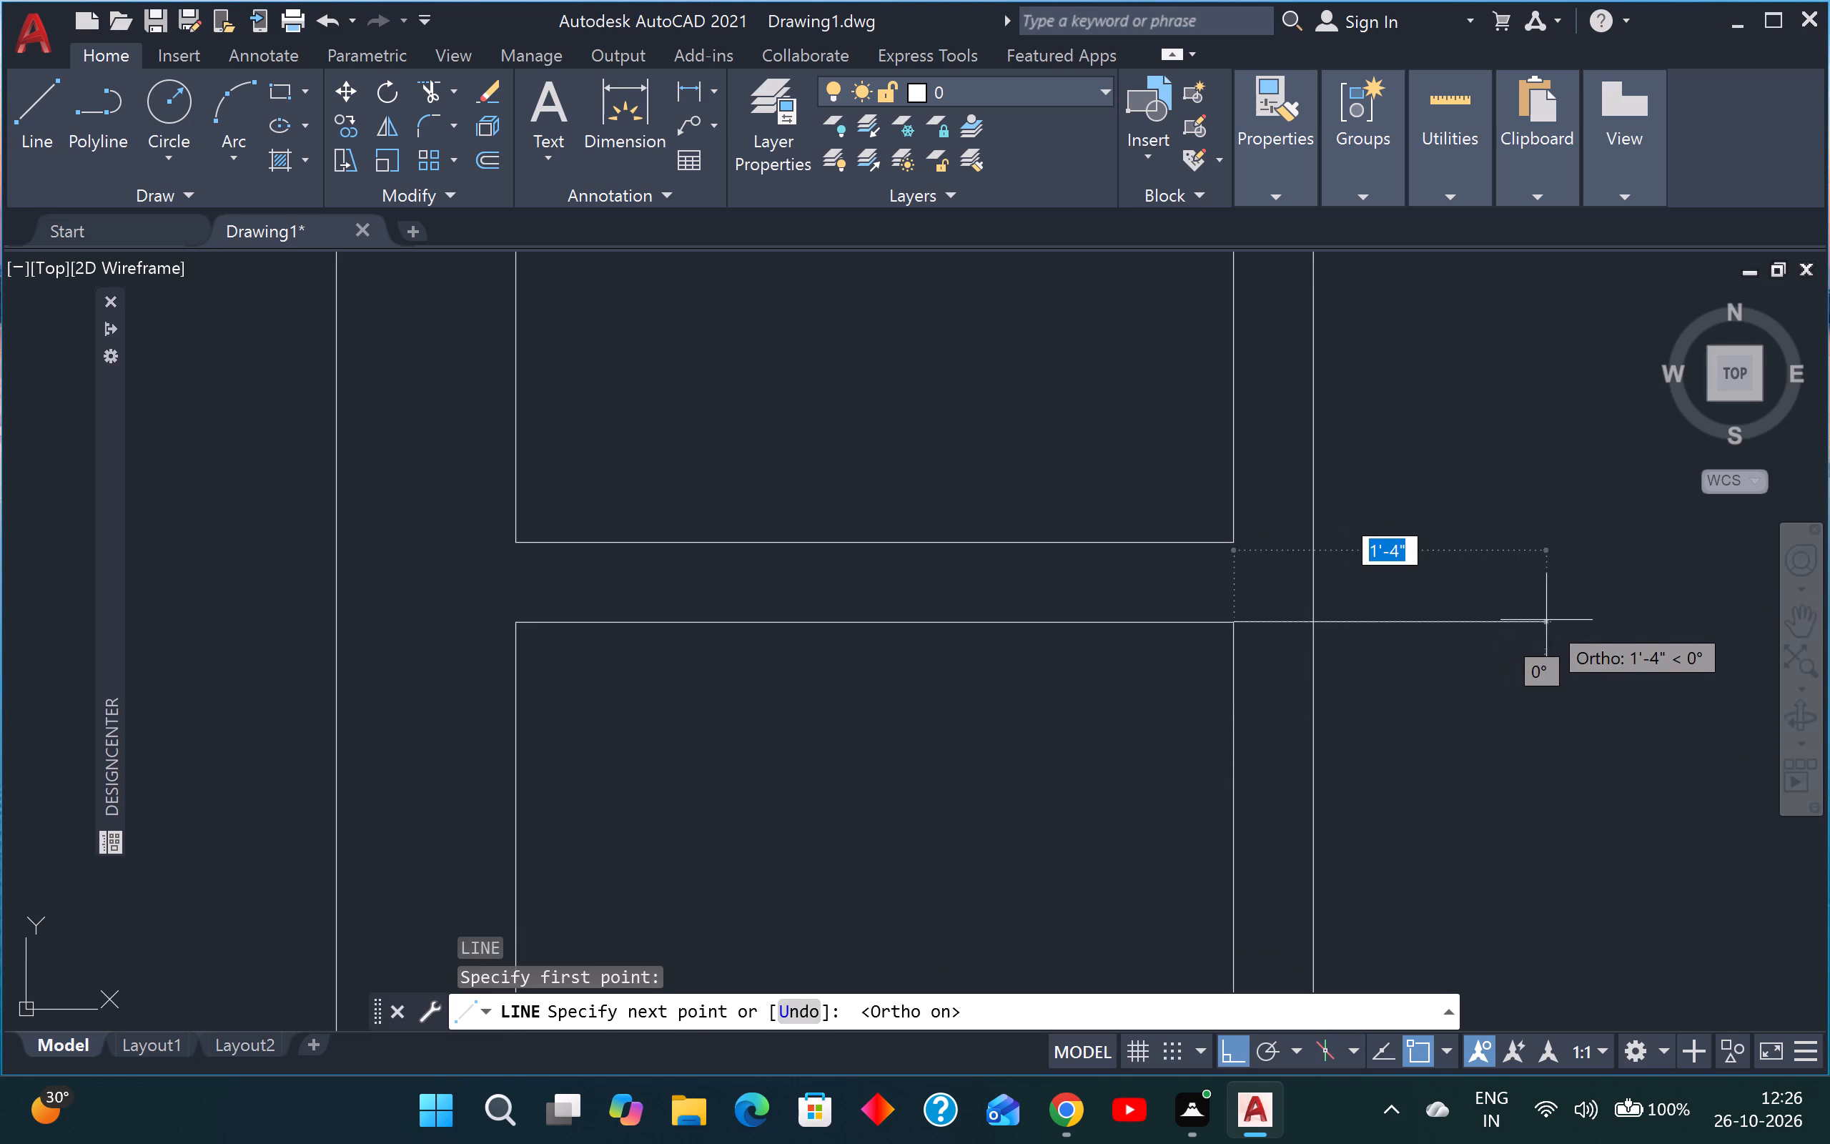
{"action": "left_click", "coordinate": [1533, 626]}
{"action": "key", "text": "Escape"}
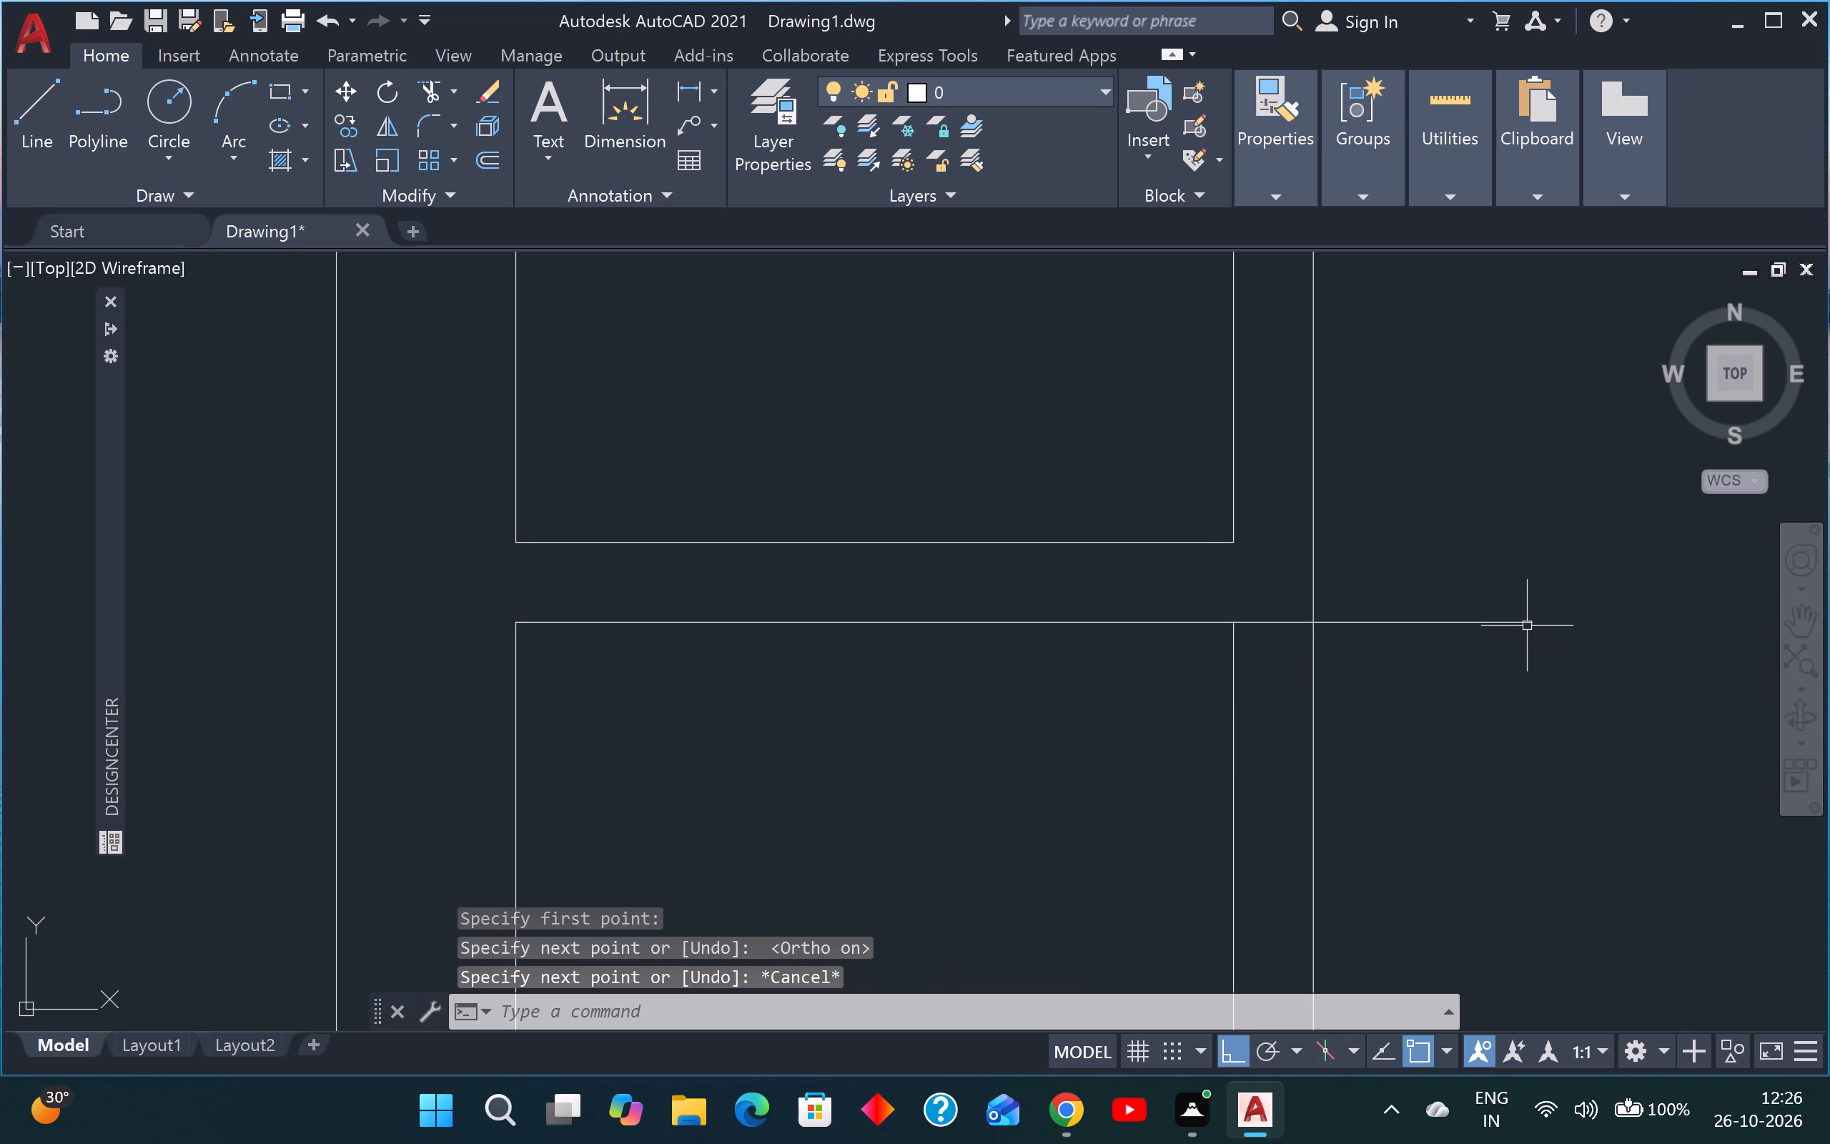
Draw a line across the vertical partition's bottom end, from the lower small room's bottom-right corner to the partition's other line.
{"action": "scroll", "coordinate": [1525, 624], "scroll_direction": "down", "scroll_amount": 4}
{"action": "key", "text": "l"}
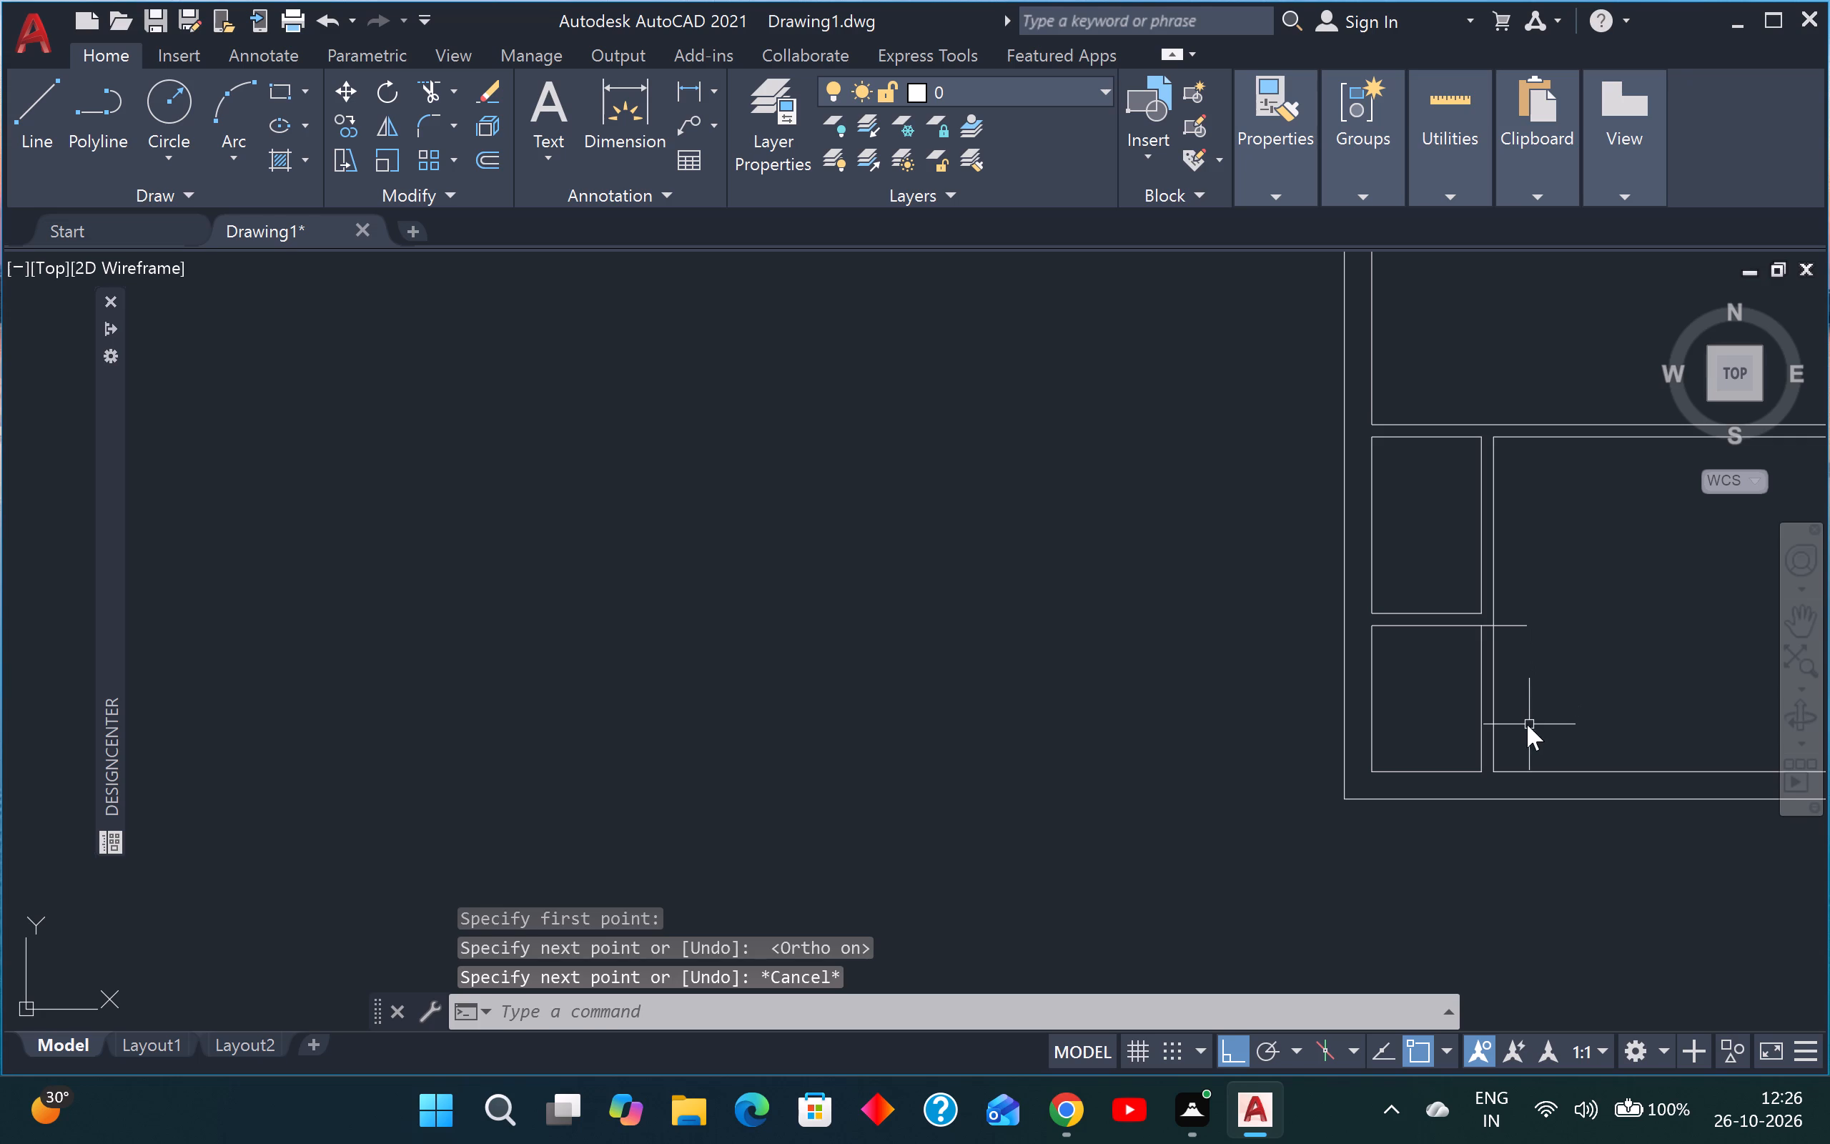
{"action": "key", "text": "space"}
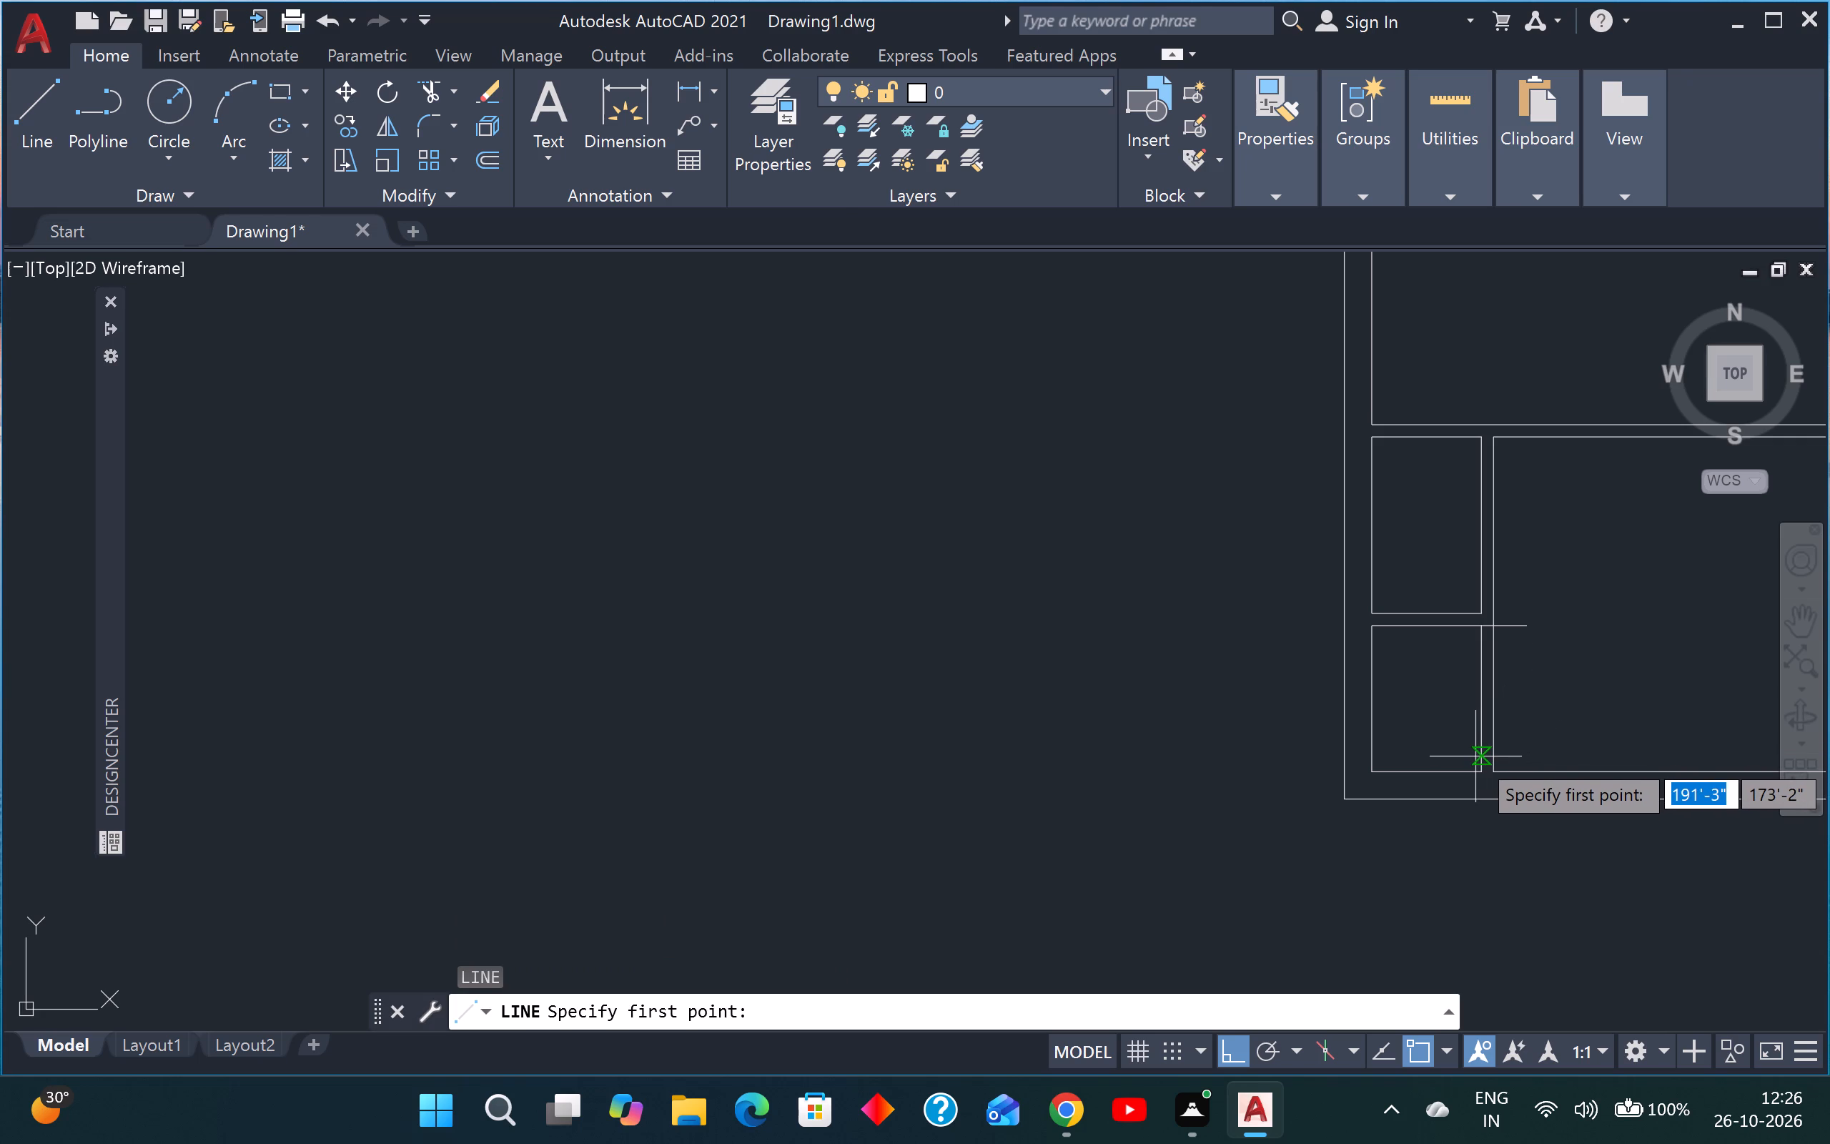
{"action": "scroll", "coordinate": [1469, 757], "scroll_direction": "up", "scroll_amount": 2}
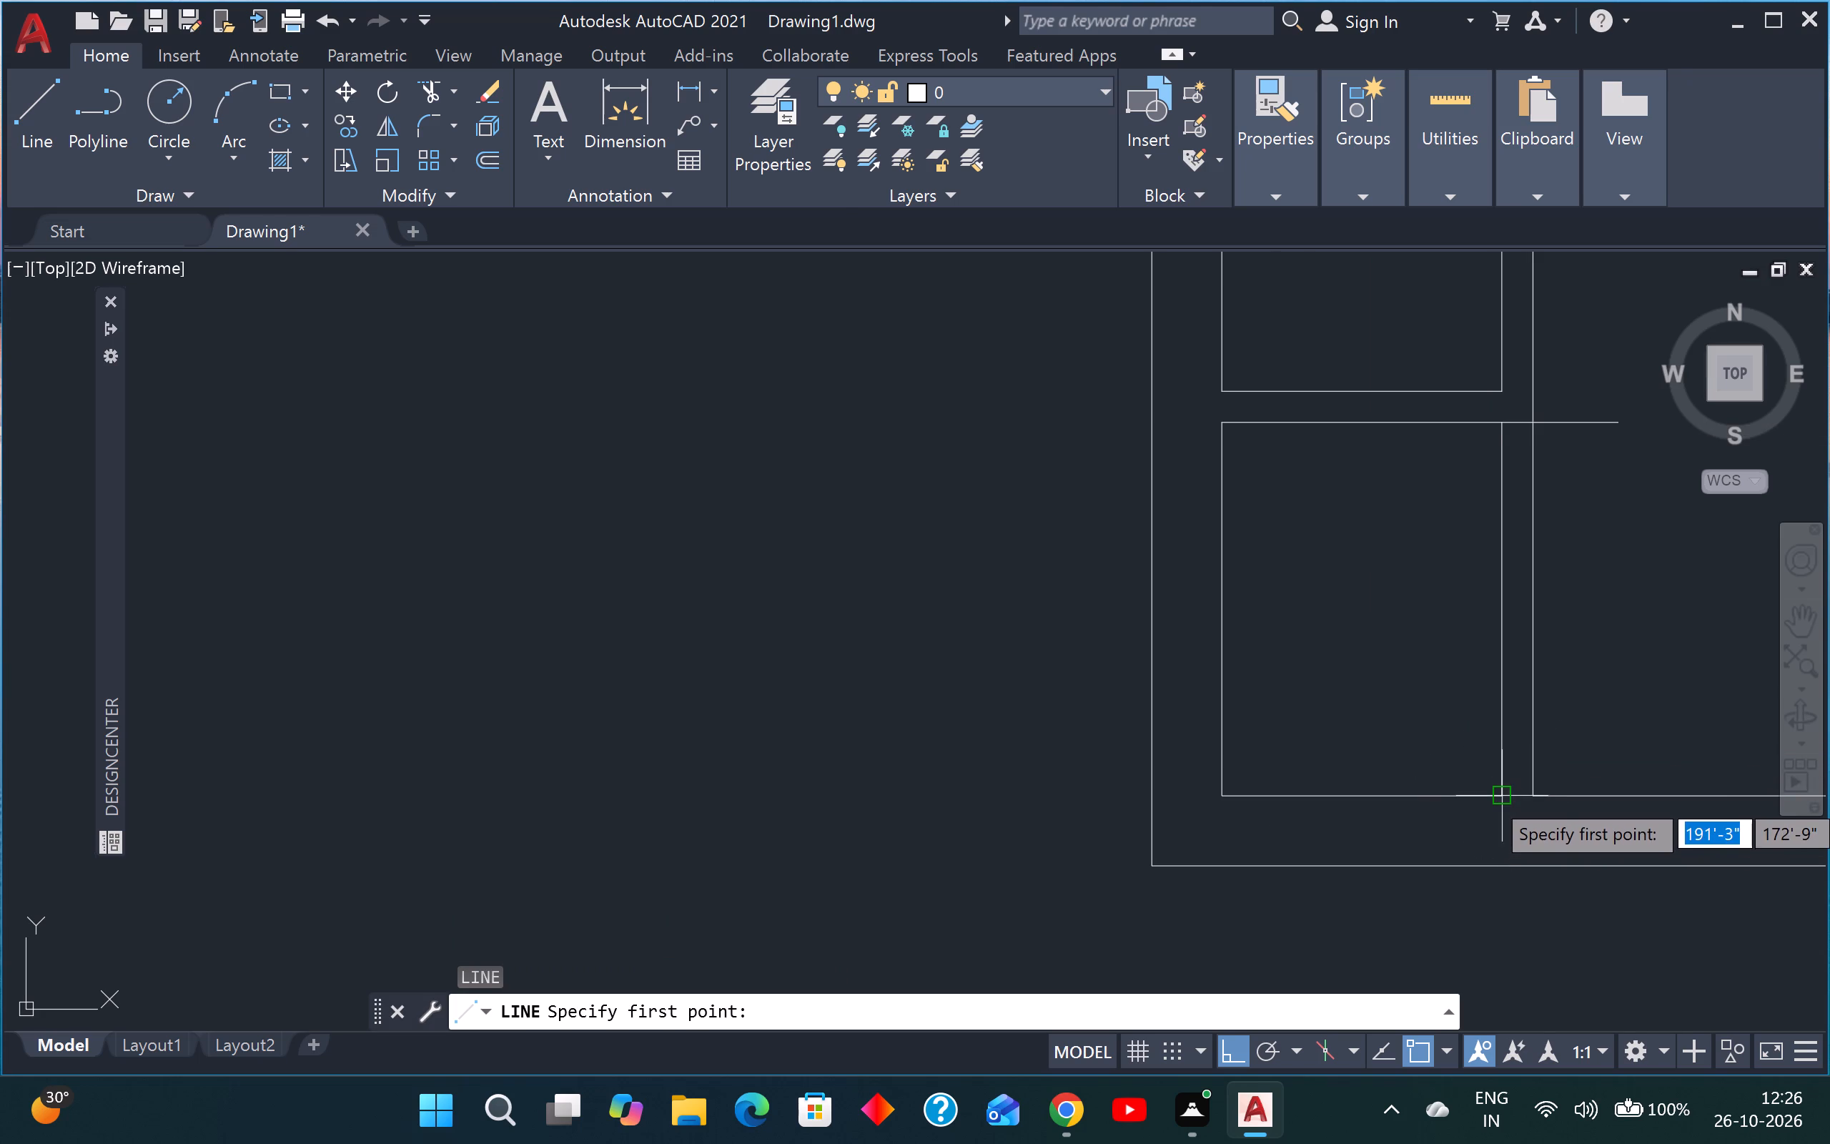
{"action": "left_click", "coordinate": [1502, 795]}
{"action": "left_click", "coordinate": [1533, 789]}
{"action": "key", "text": "Escape"}
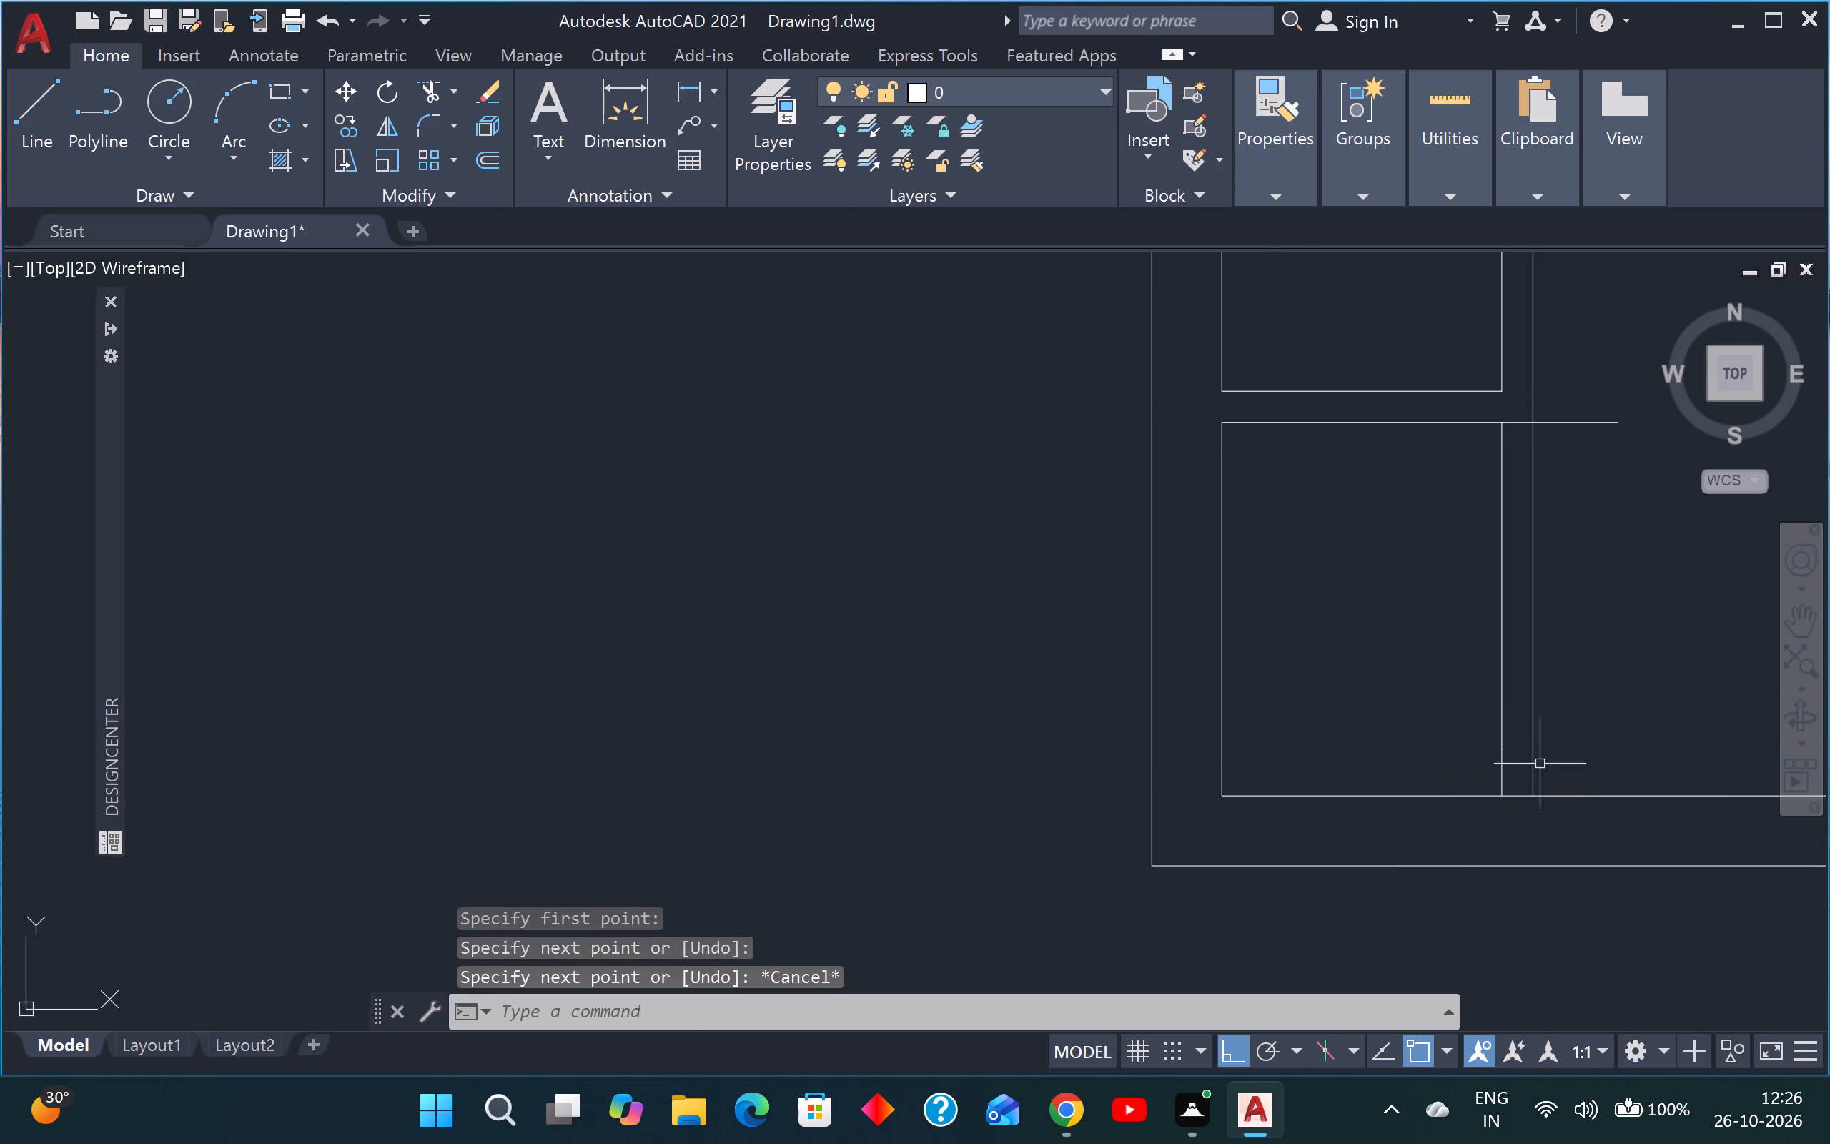
Trim the part of the lower small room's top line that extends past the vertical partition into the large room.
{"action": "scroll", "coordinate": [1543, 745], "scroll_direction": "down", "scroll_amount": 3}
{"action": "middle_click_drag", "start_coordinate": [1567, 689], "coordinate": [1394, 686]}
{"action": "type", "text": "tr"}
{"action": "key", "text": "space"}
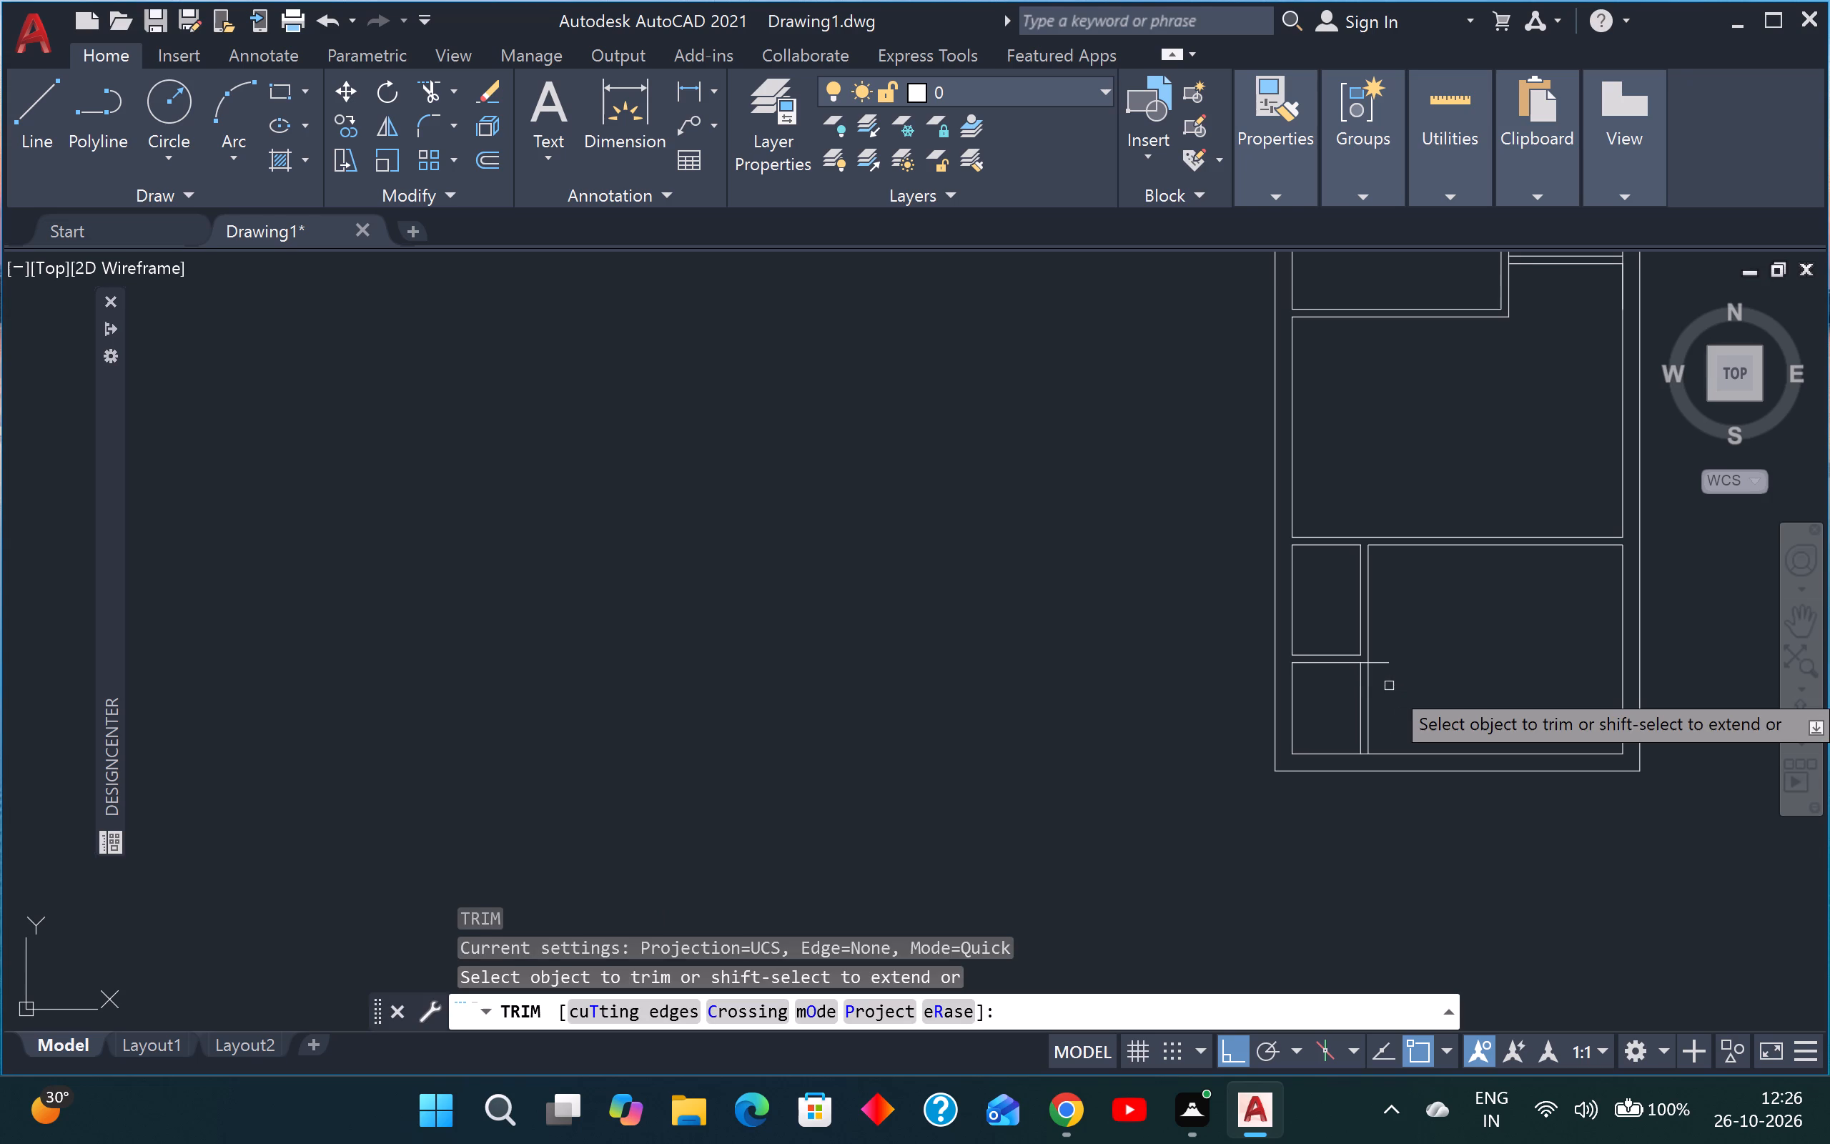
{"action": "scroll", "coordinate": [1380, 685], "scroll_direction": "up", "scroll_amount": 2}
{"action": "left_click", "coordinate": [1375, 666]}
{"action": "left_click", "coordinate": [1377, 588]}
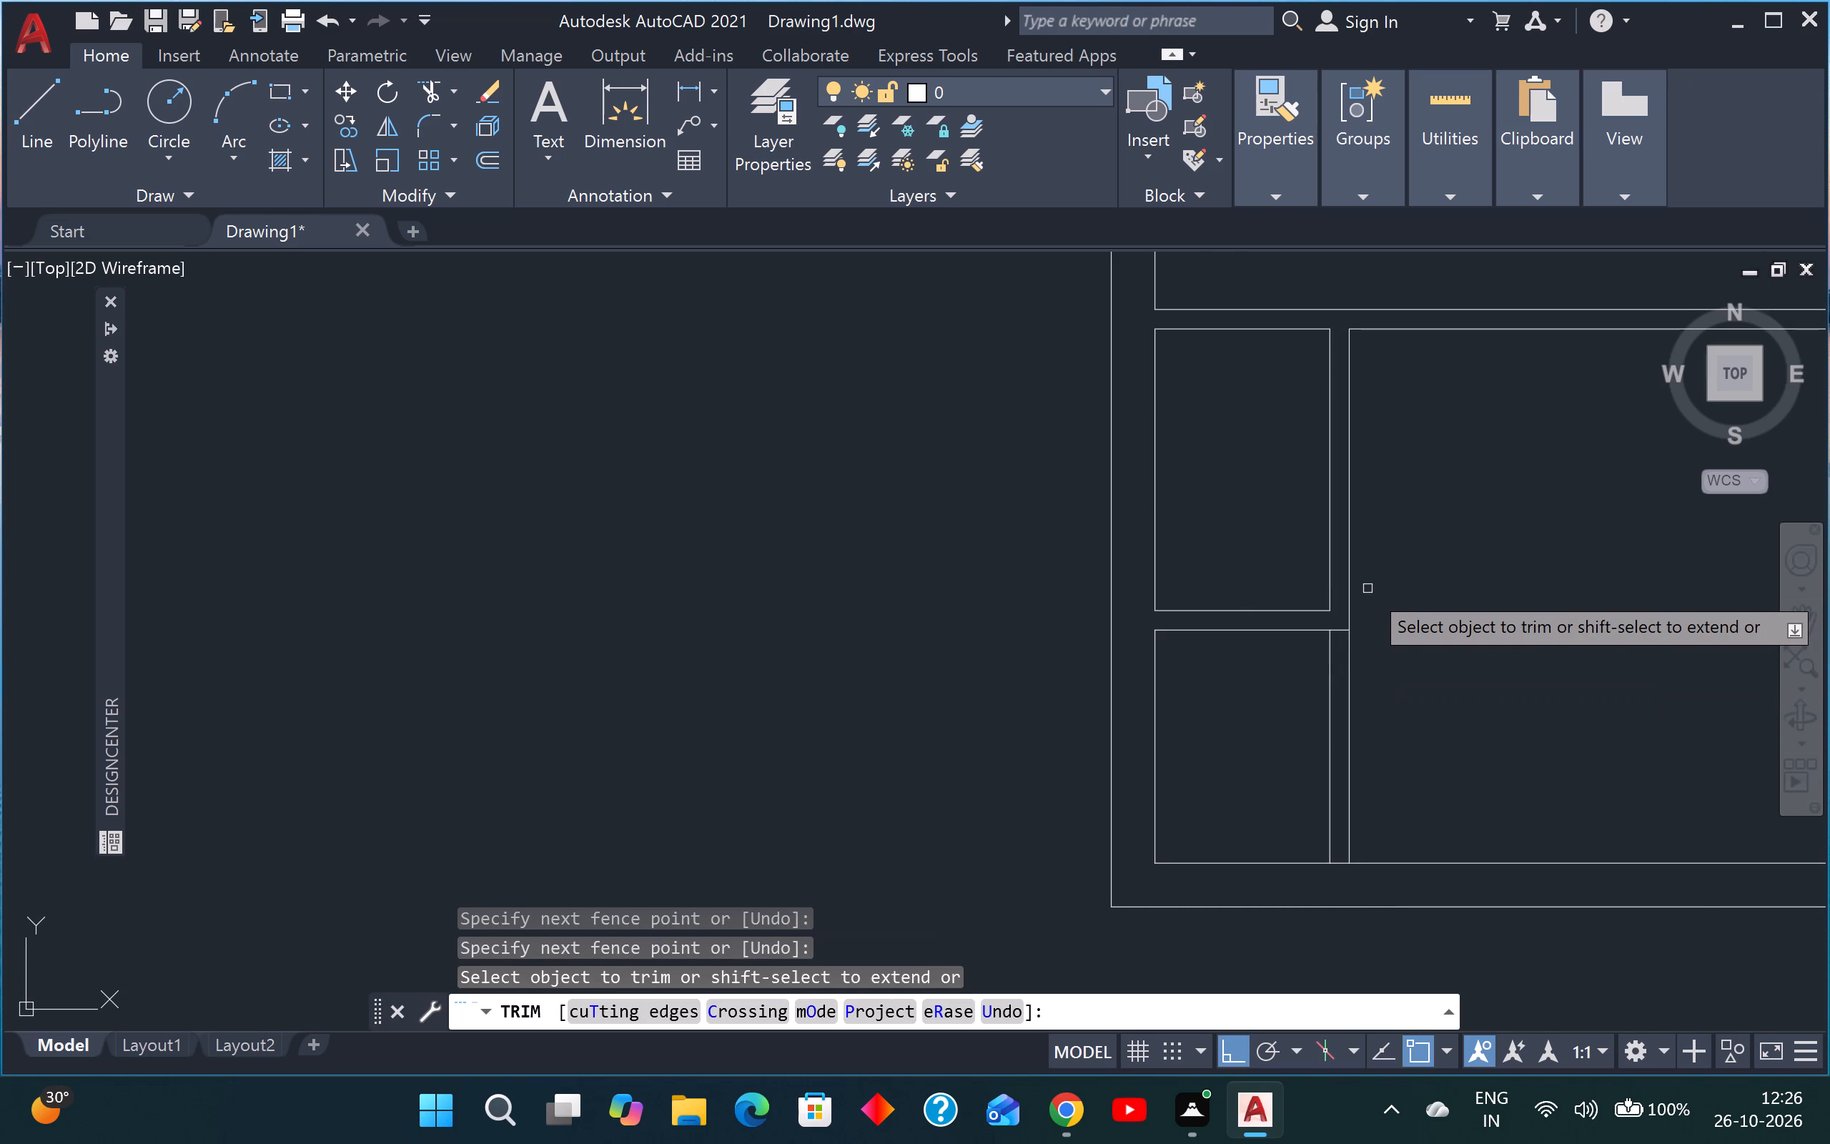
{"action": "key", "text": "Escape"}
{"action": "key", "text": "Escape"}
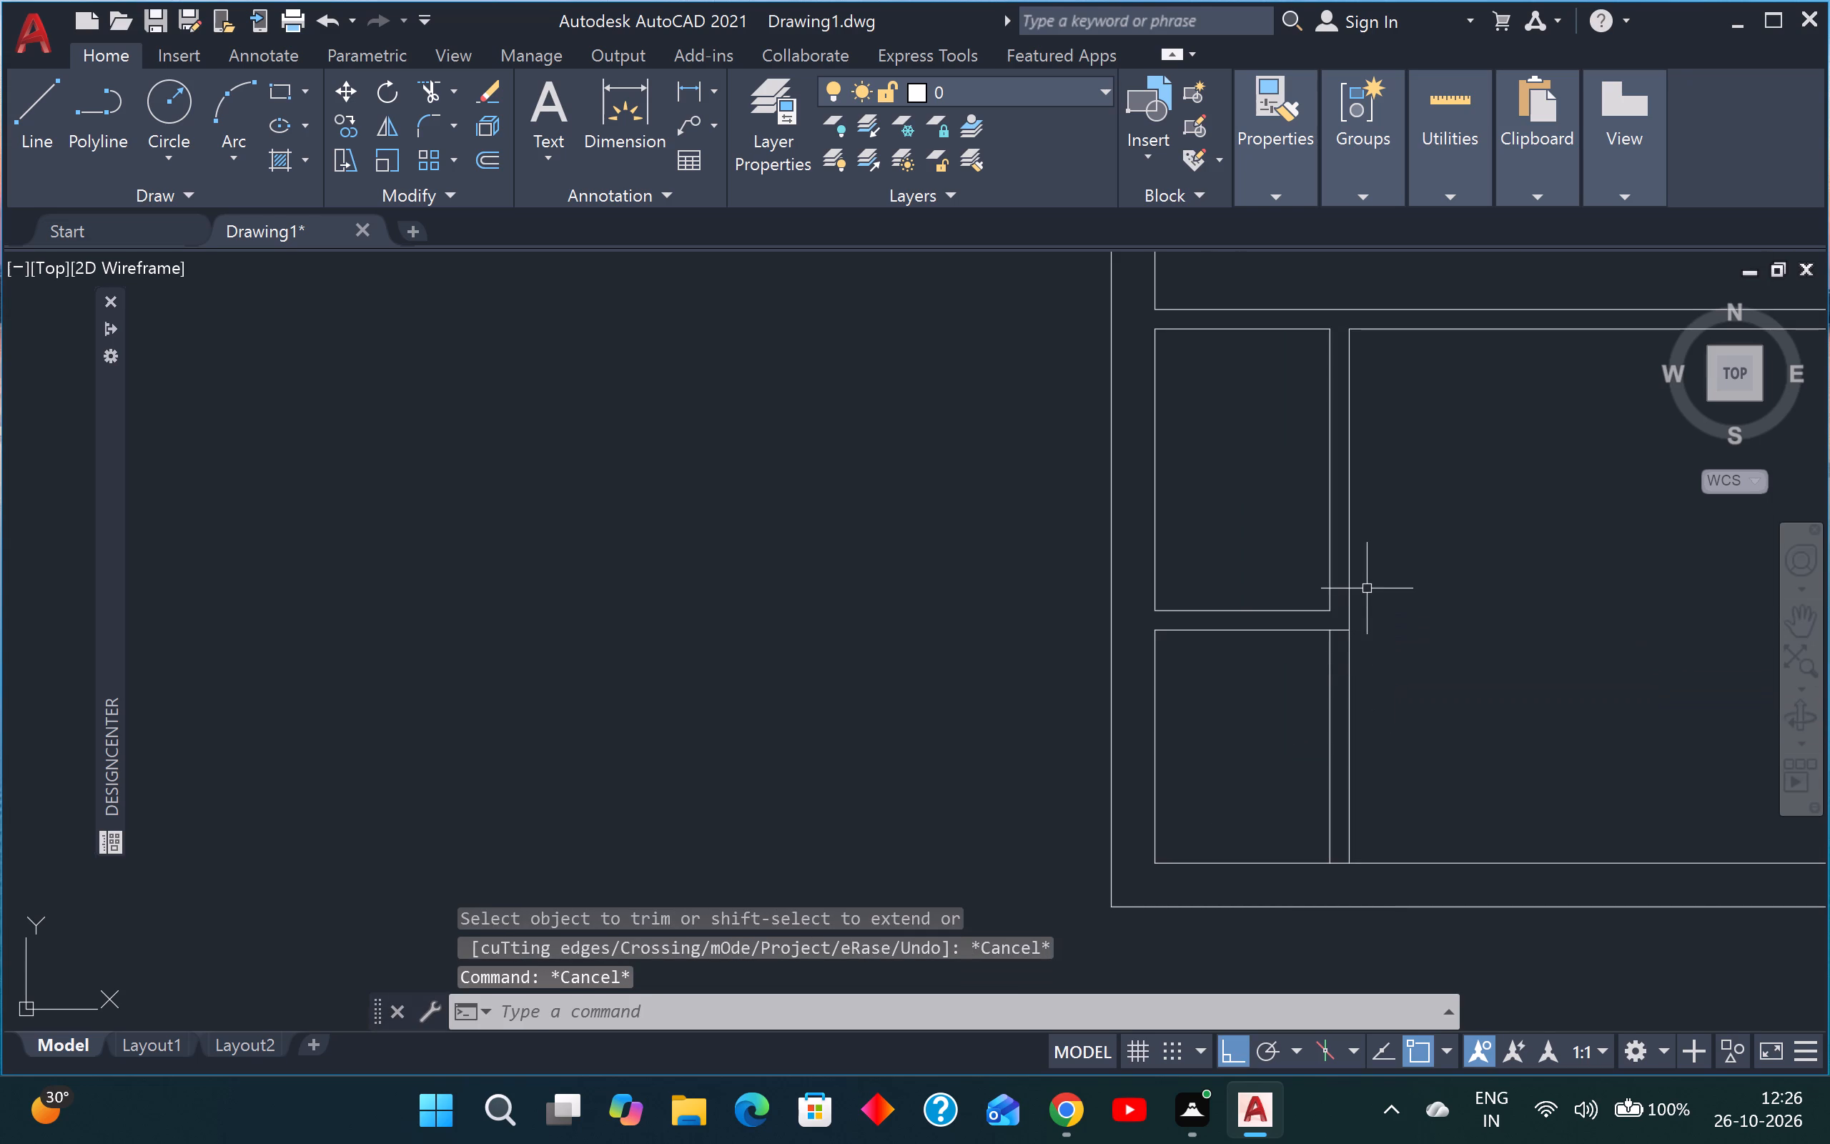
Trim away both vertical partition lines beside the lower small room, below its top line.
{"action": "type", "text": "tr"}
{"action": "key", "text": "space"}
{"action": "left_click", "coordinate": [1393, 740]}
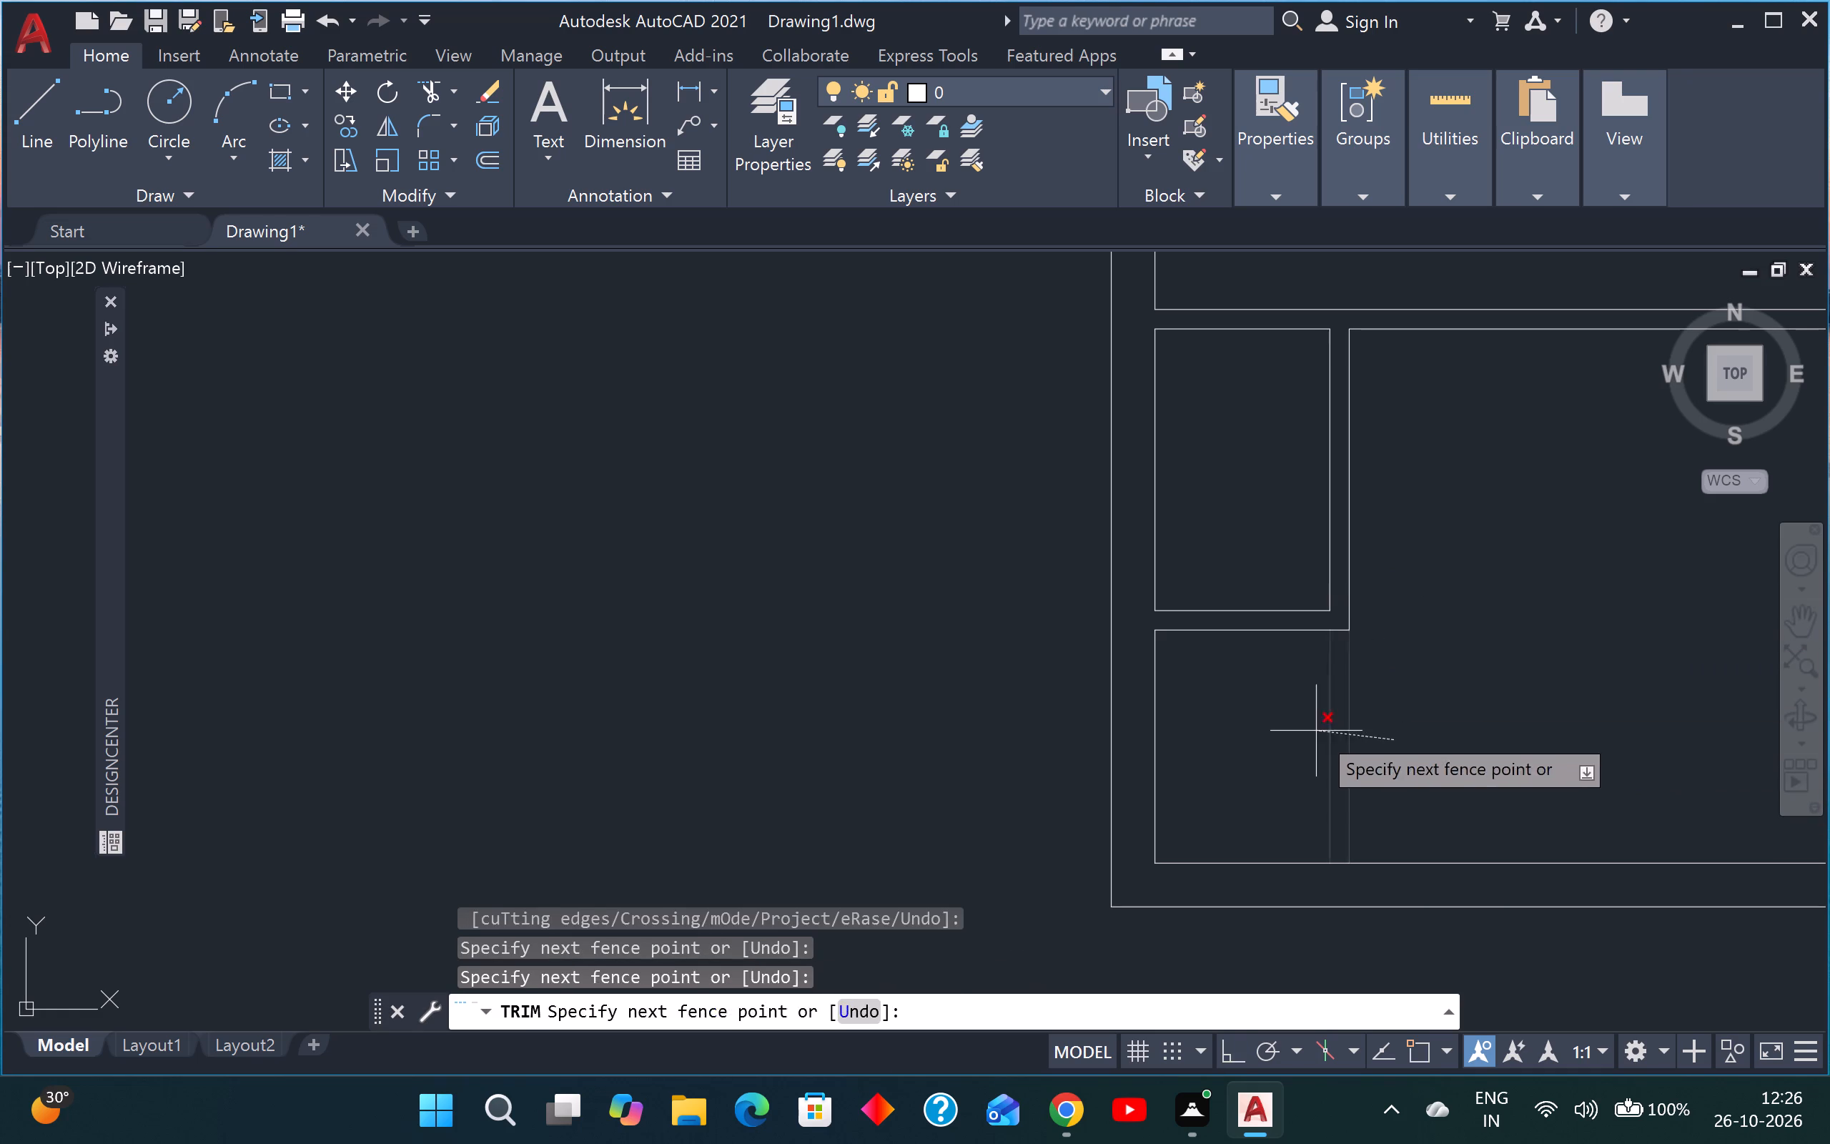
{"action": "left_click", "coordinate": [1316, 731]}
{"action": "key", "text": "Escape"}
{"action": "key", "text": "Escape"}
Offset the short line across the lower end of the remaining vertical partition 8" upward.
{"action": "key", "text": "o"}
{"action": "key", "text": "space"}
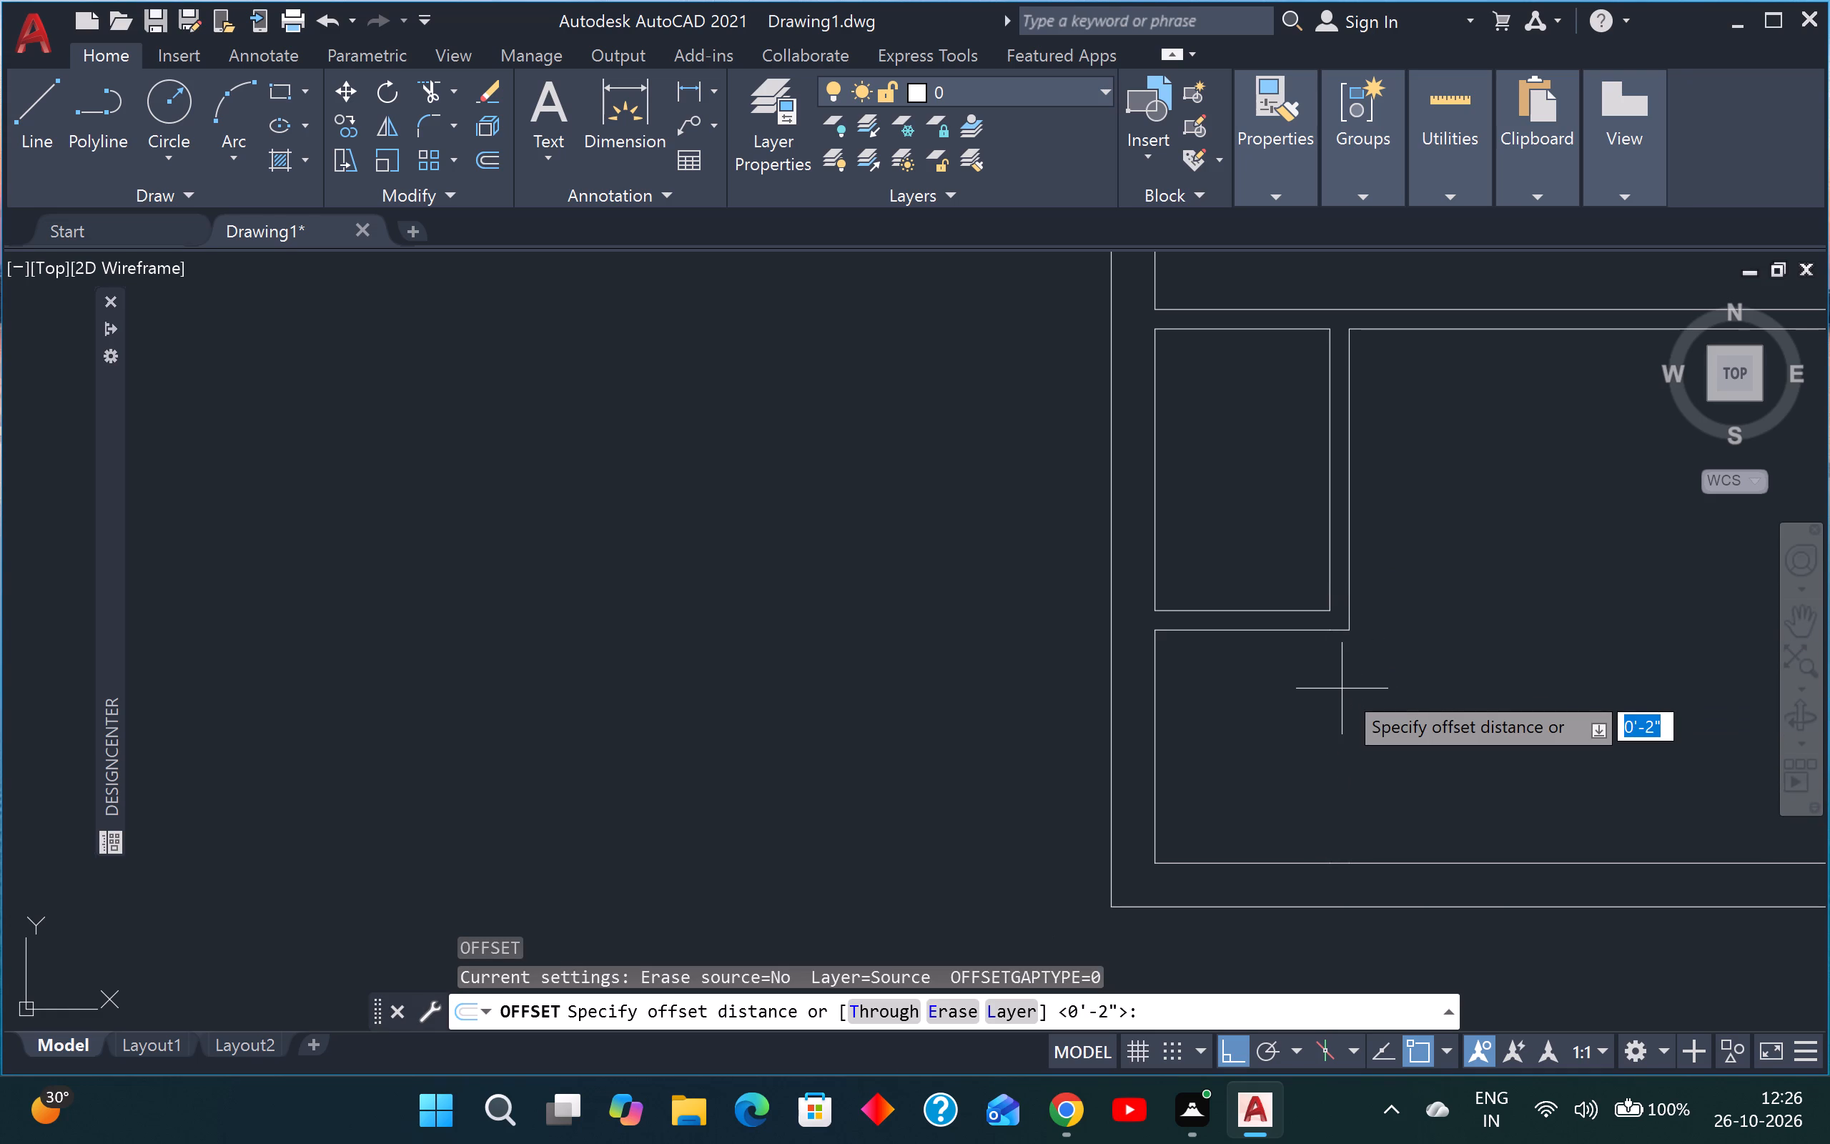
{"action": "type", "text": "6\""}
{"action": "key", "text": "Return"}
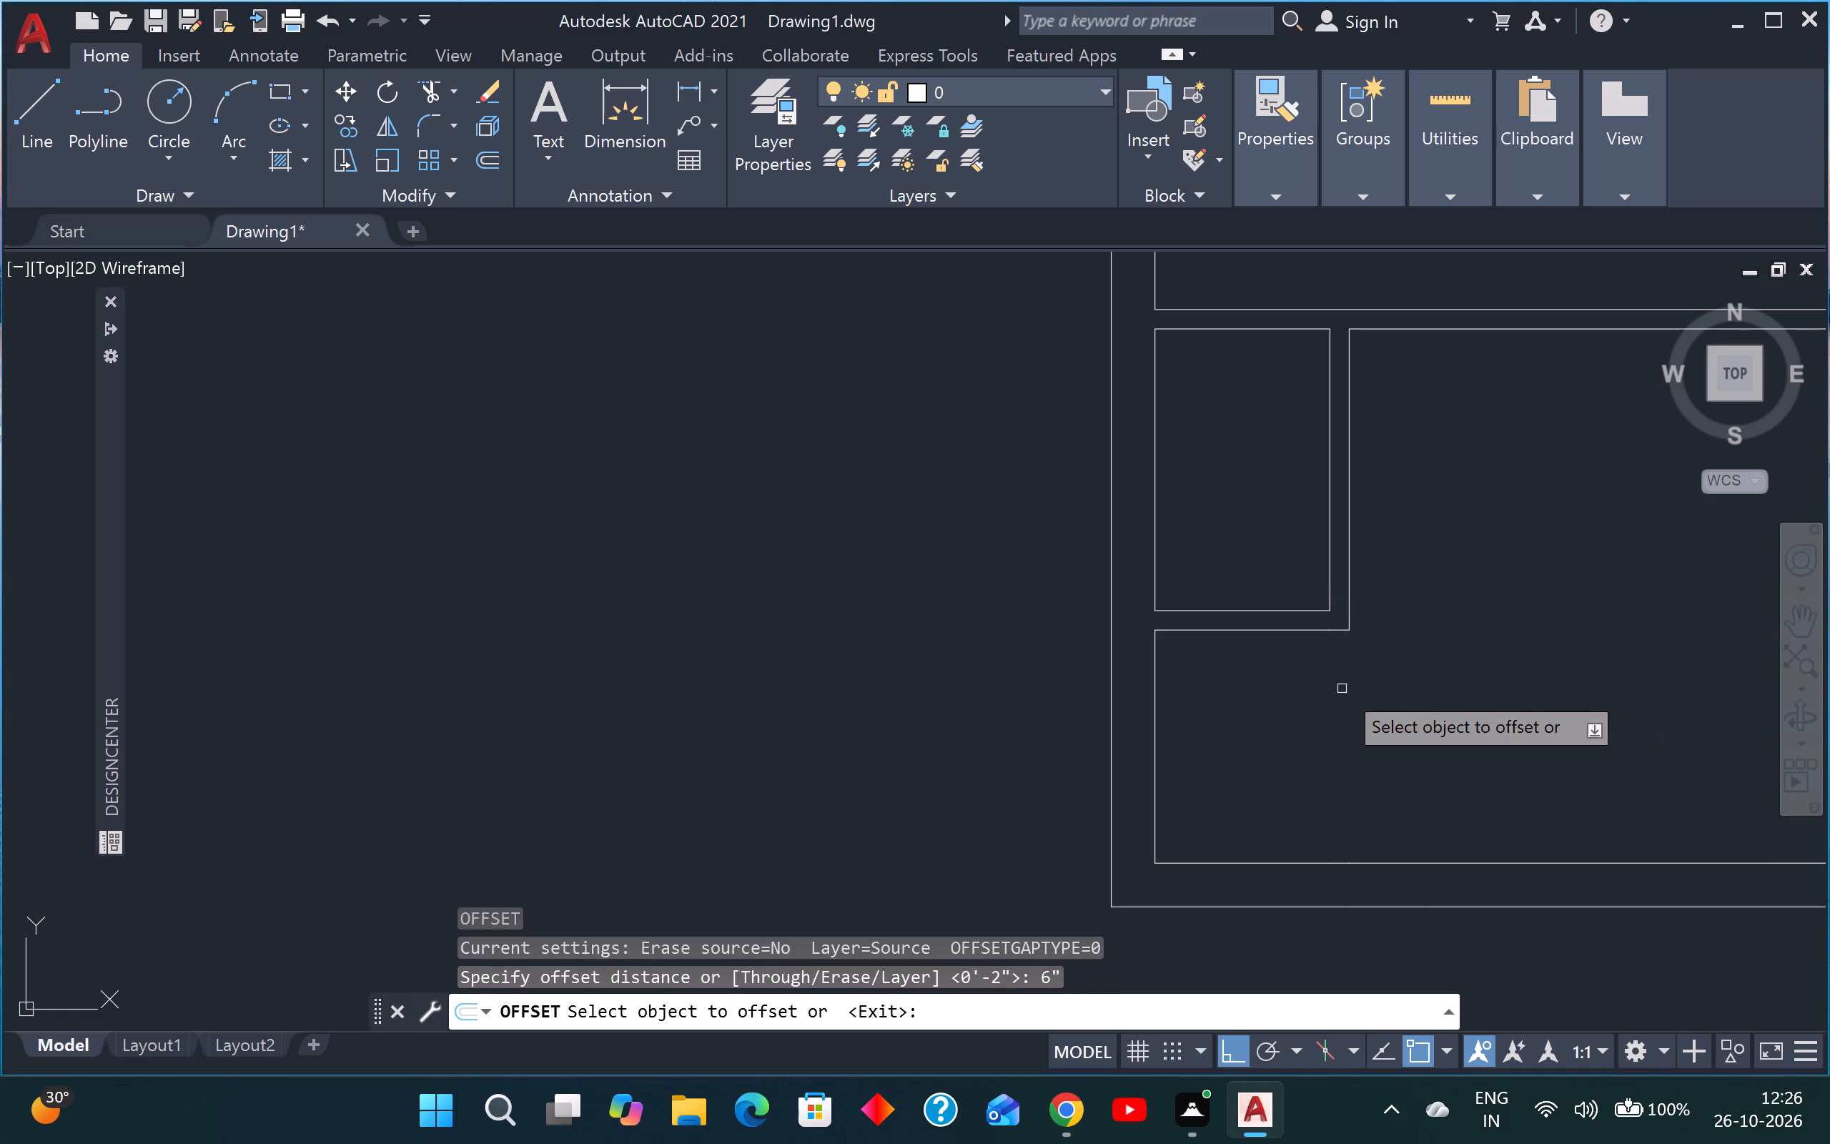
{"action": "scroll", "coordinate": [1333, 635], "scroll_direction": "up", "scroll_amount": 2}
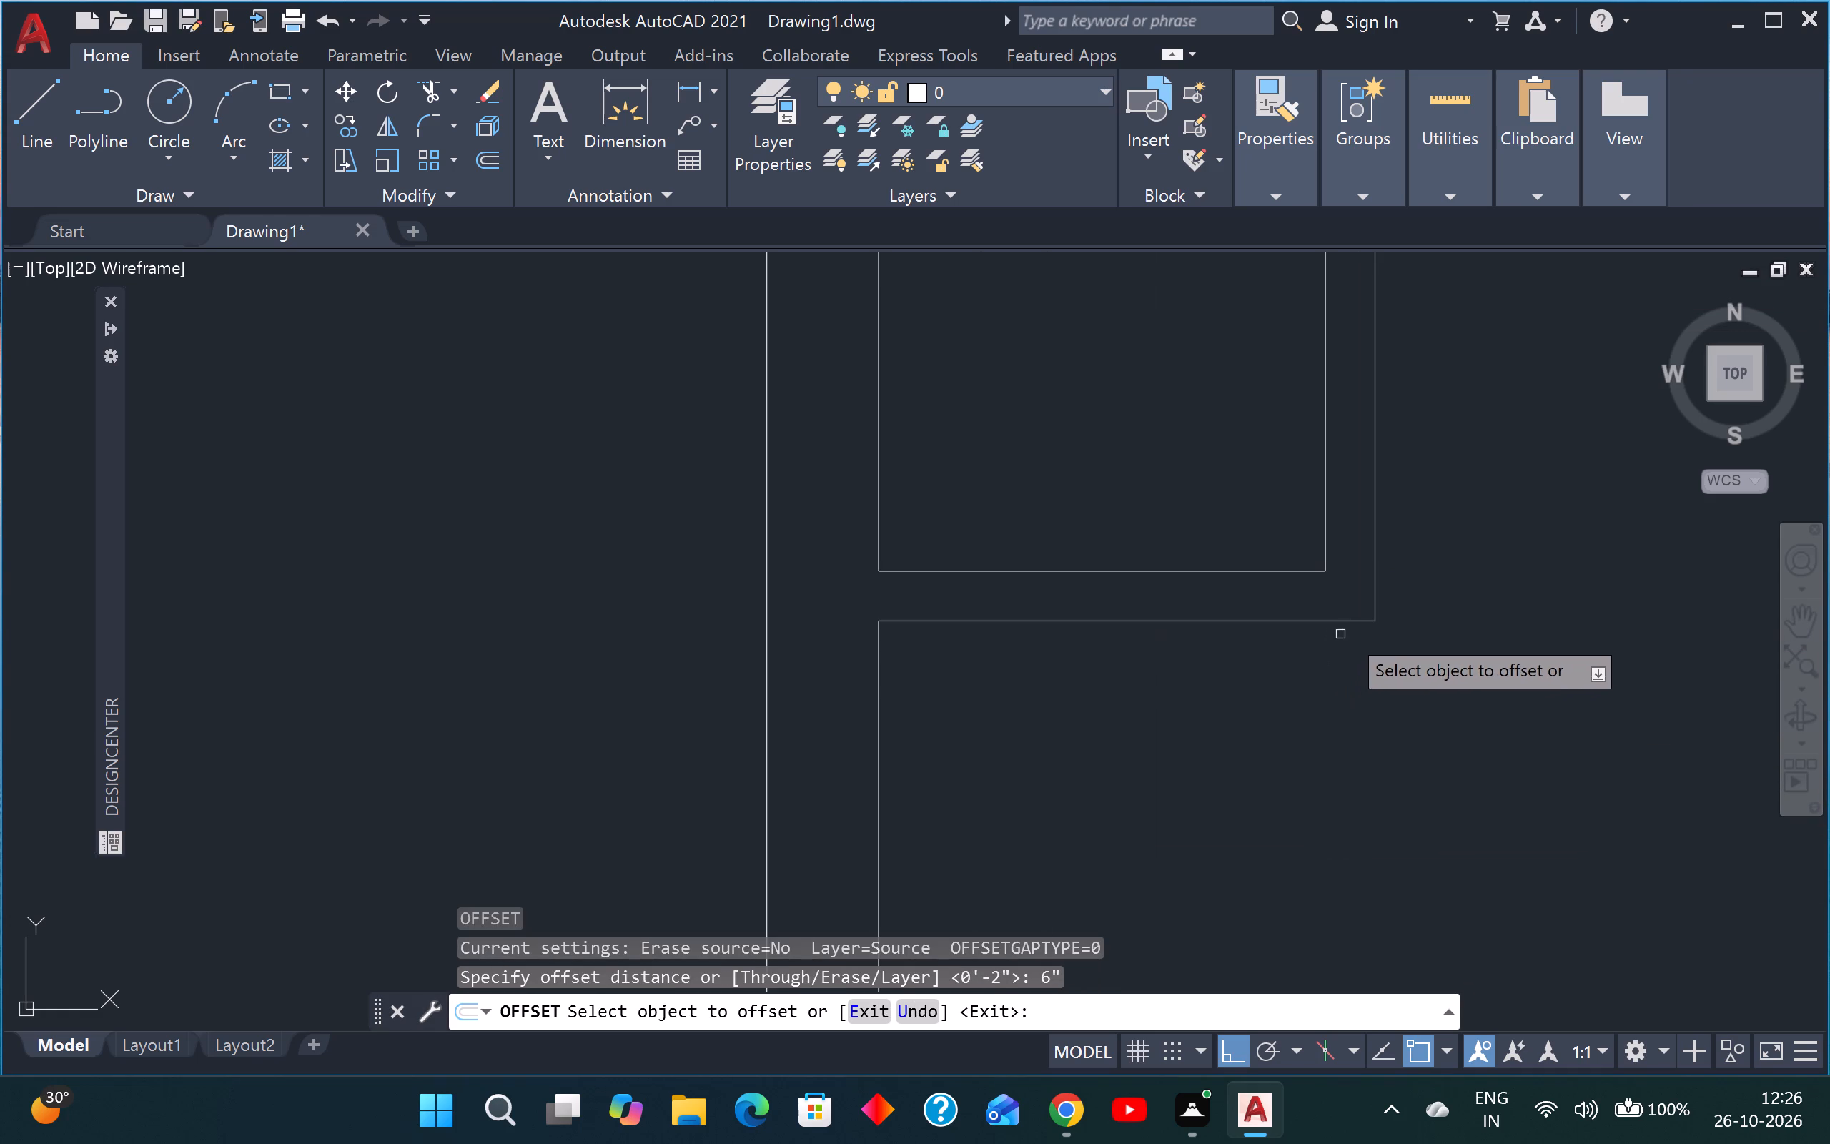
{"action": "left_click", "coordinate": [1352, 620]}
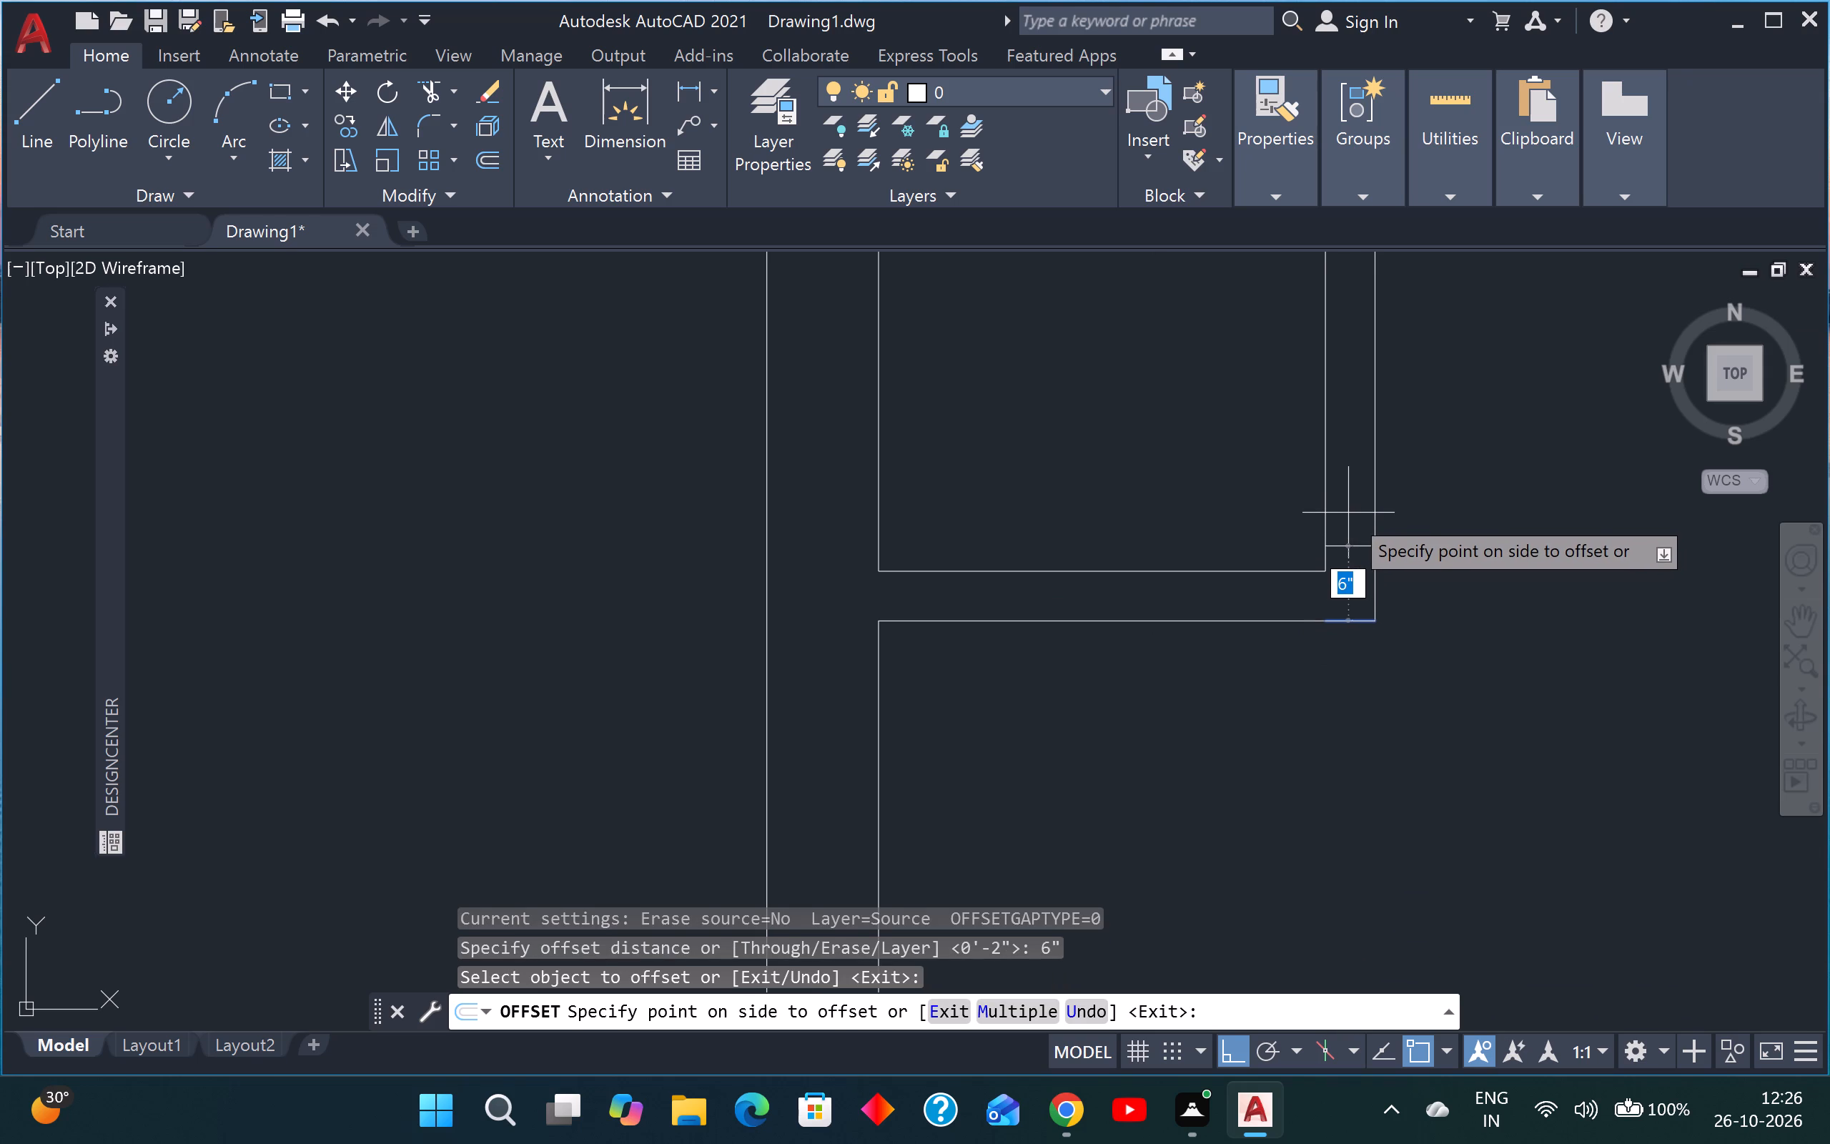
{"action": "type", "text": "8\""}
{"action": "key", "text": "Return"}
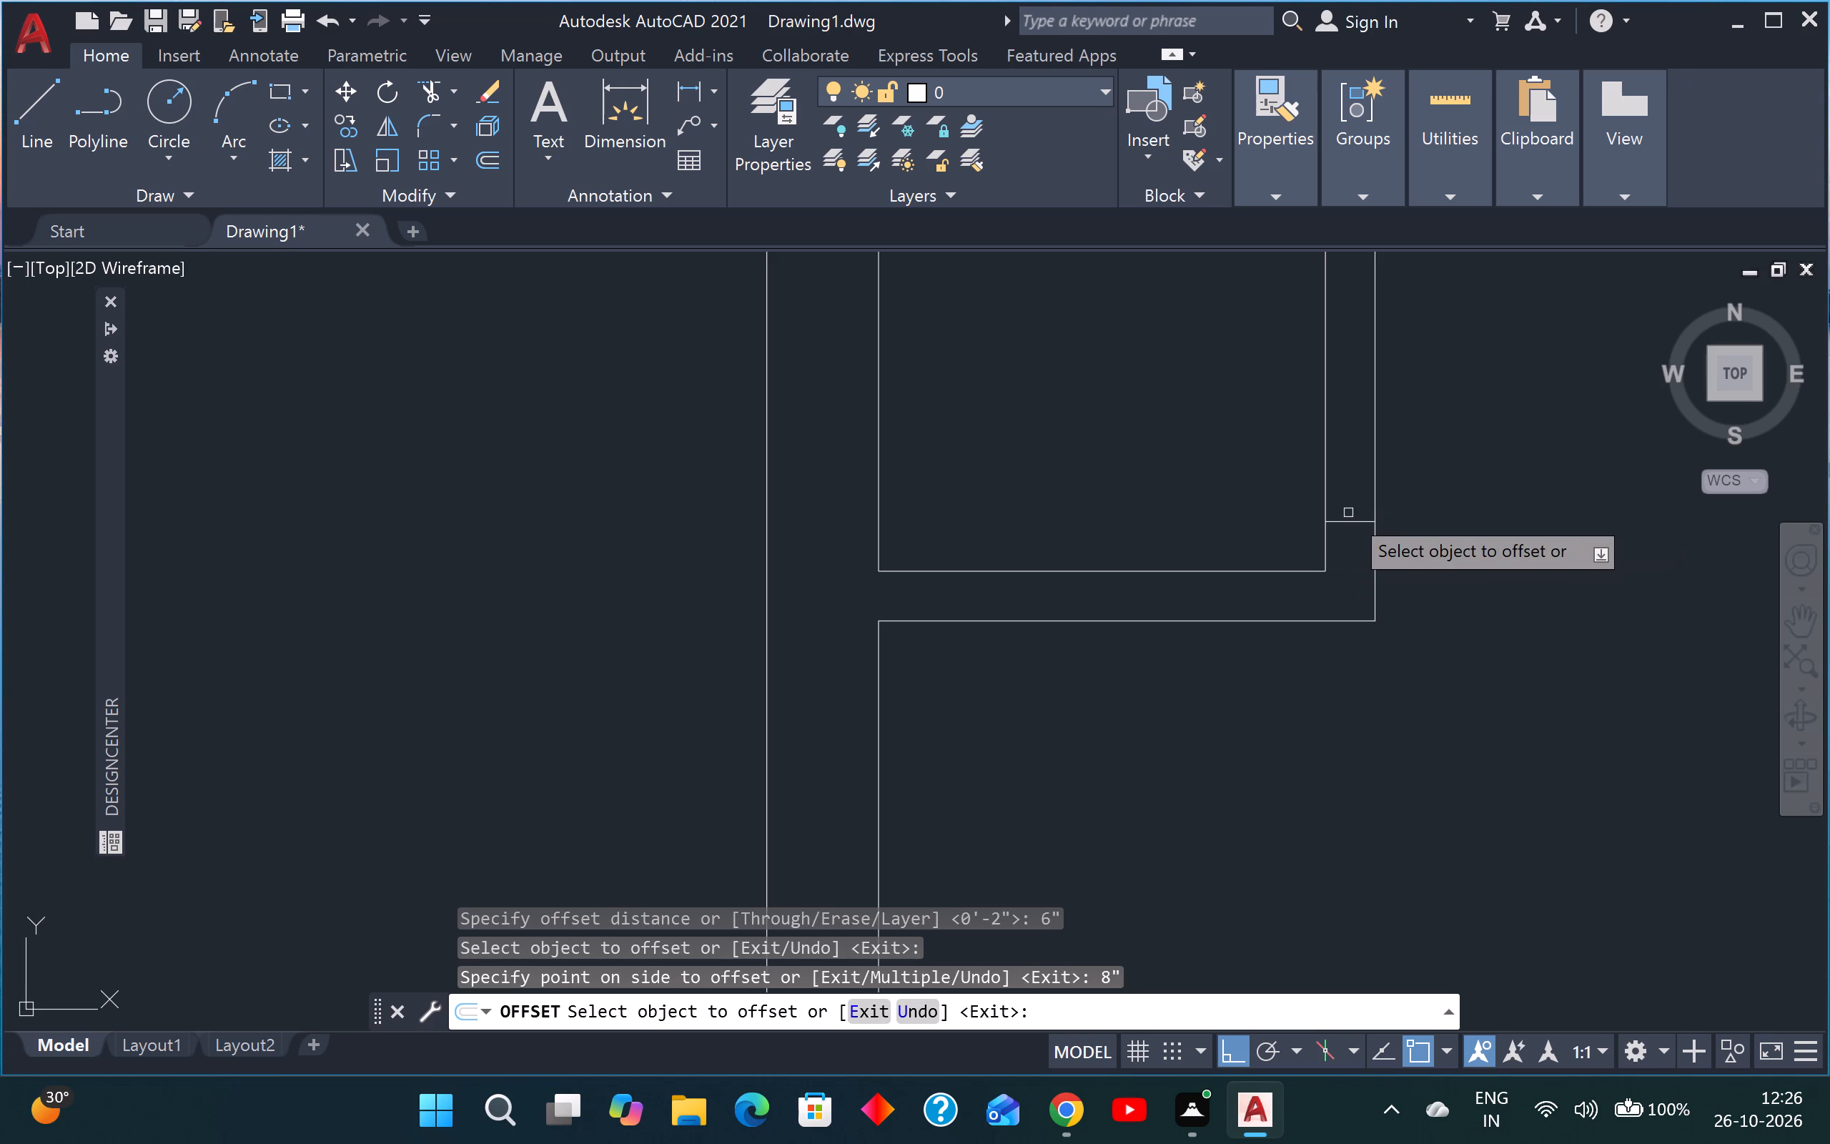
{"action": "scroll", "coordinate": [1381, 505], "scroll_direction": "down", "scroll_amount": 6}
{"action": "middle_click_drag", "start_coordinate": [1405, 415], "coordinate": [1413, 510]}
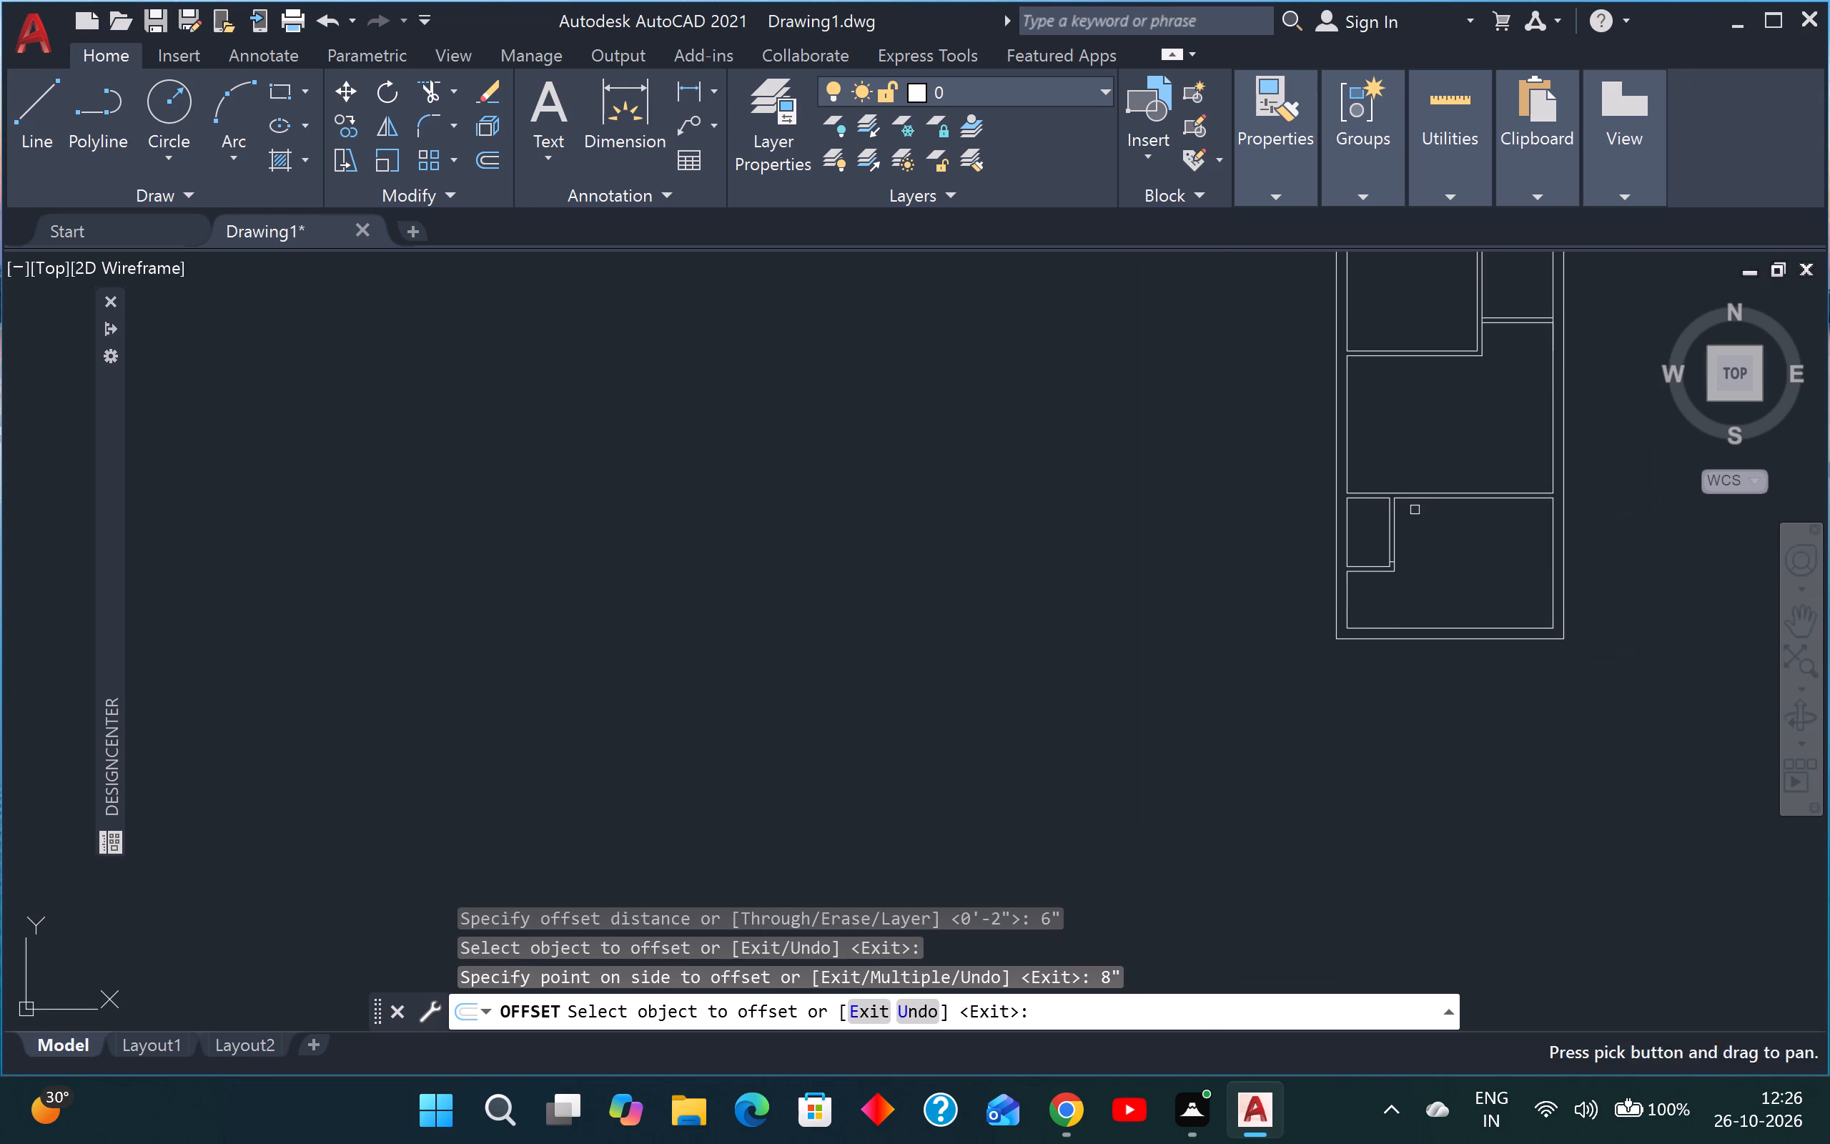
{"action": "middle_click_drag", "start_coordinate": [1413, 510], "coordinate": [1416, 510]}
{"action": "key", "text": "Escape"}
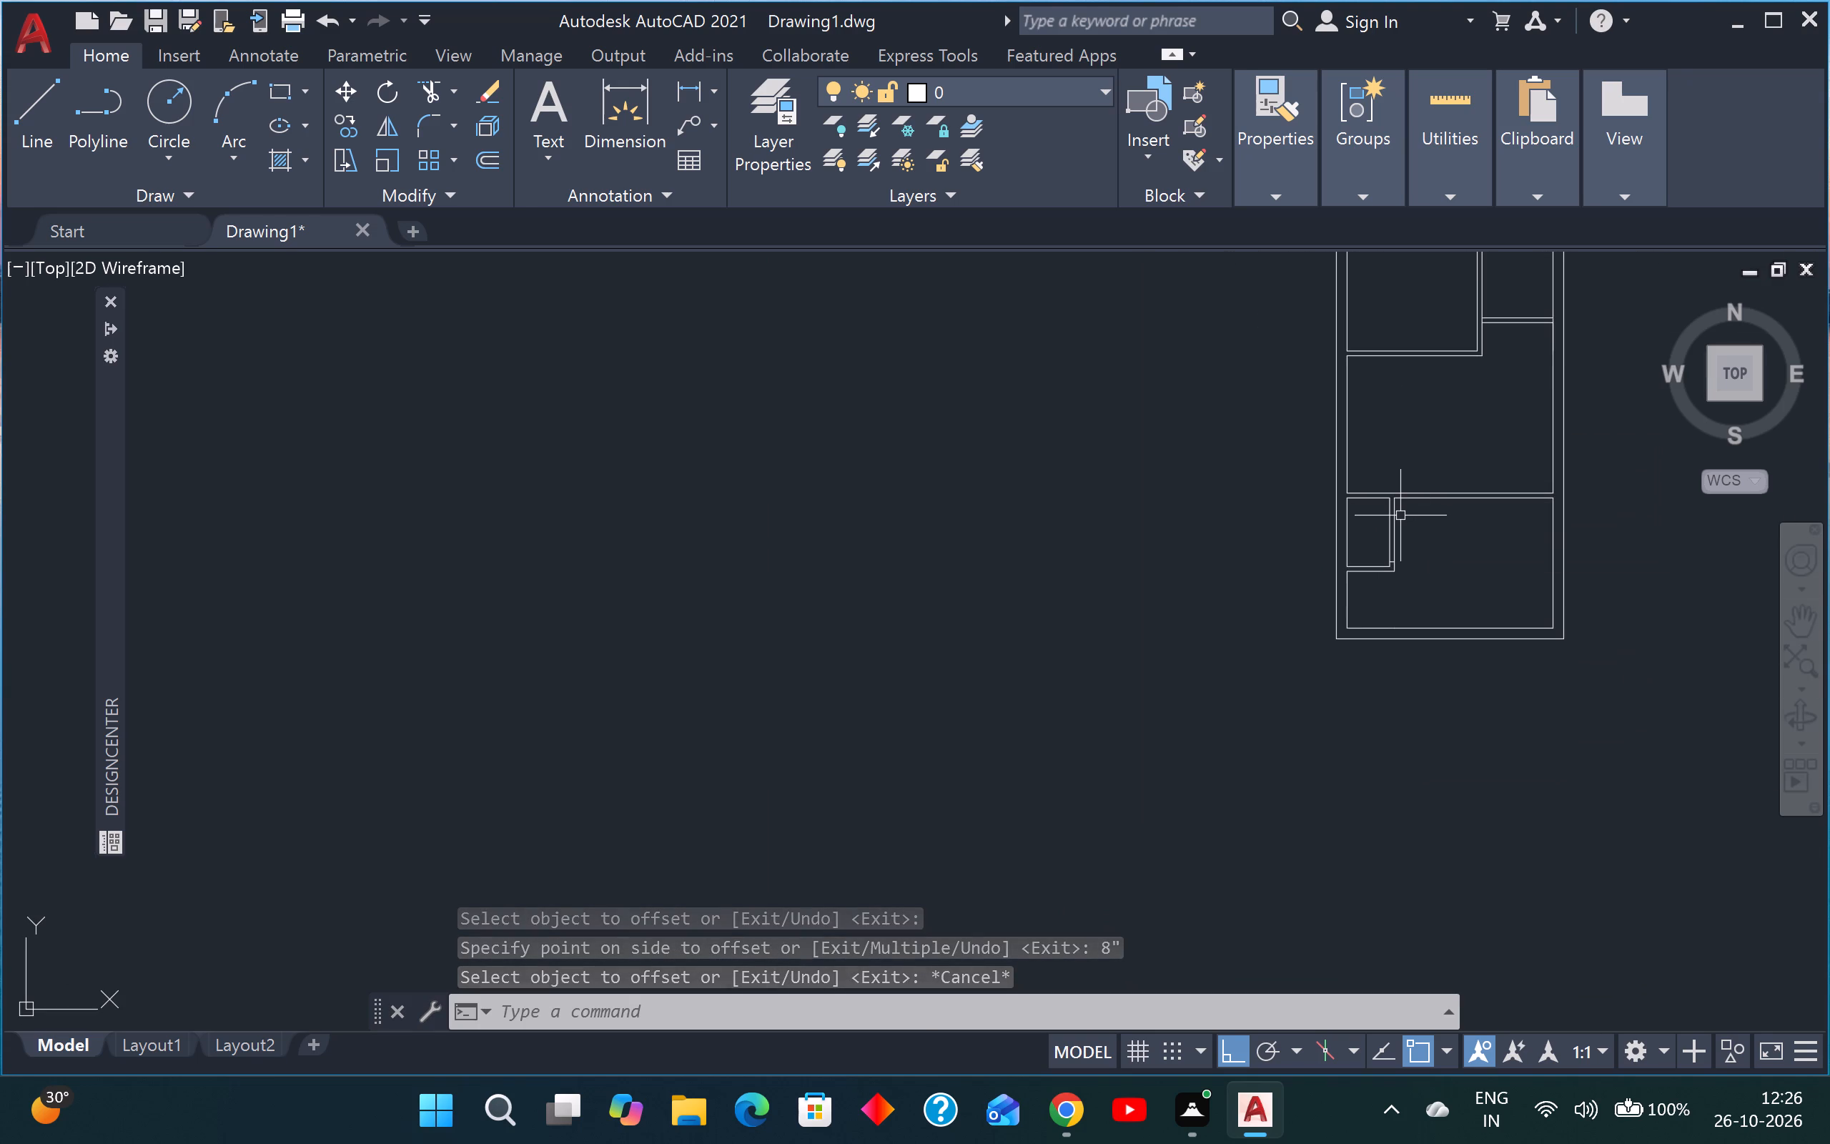
Draw a 4" horizontal line across the vertical partition's top end, starting at the upper small room's top-right corner.
{"action": "type", "text": "l"}
{"action": "key", "text": "space"}
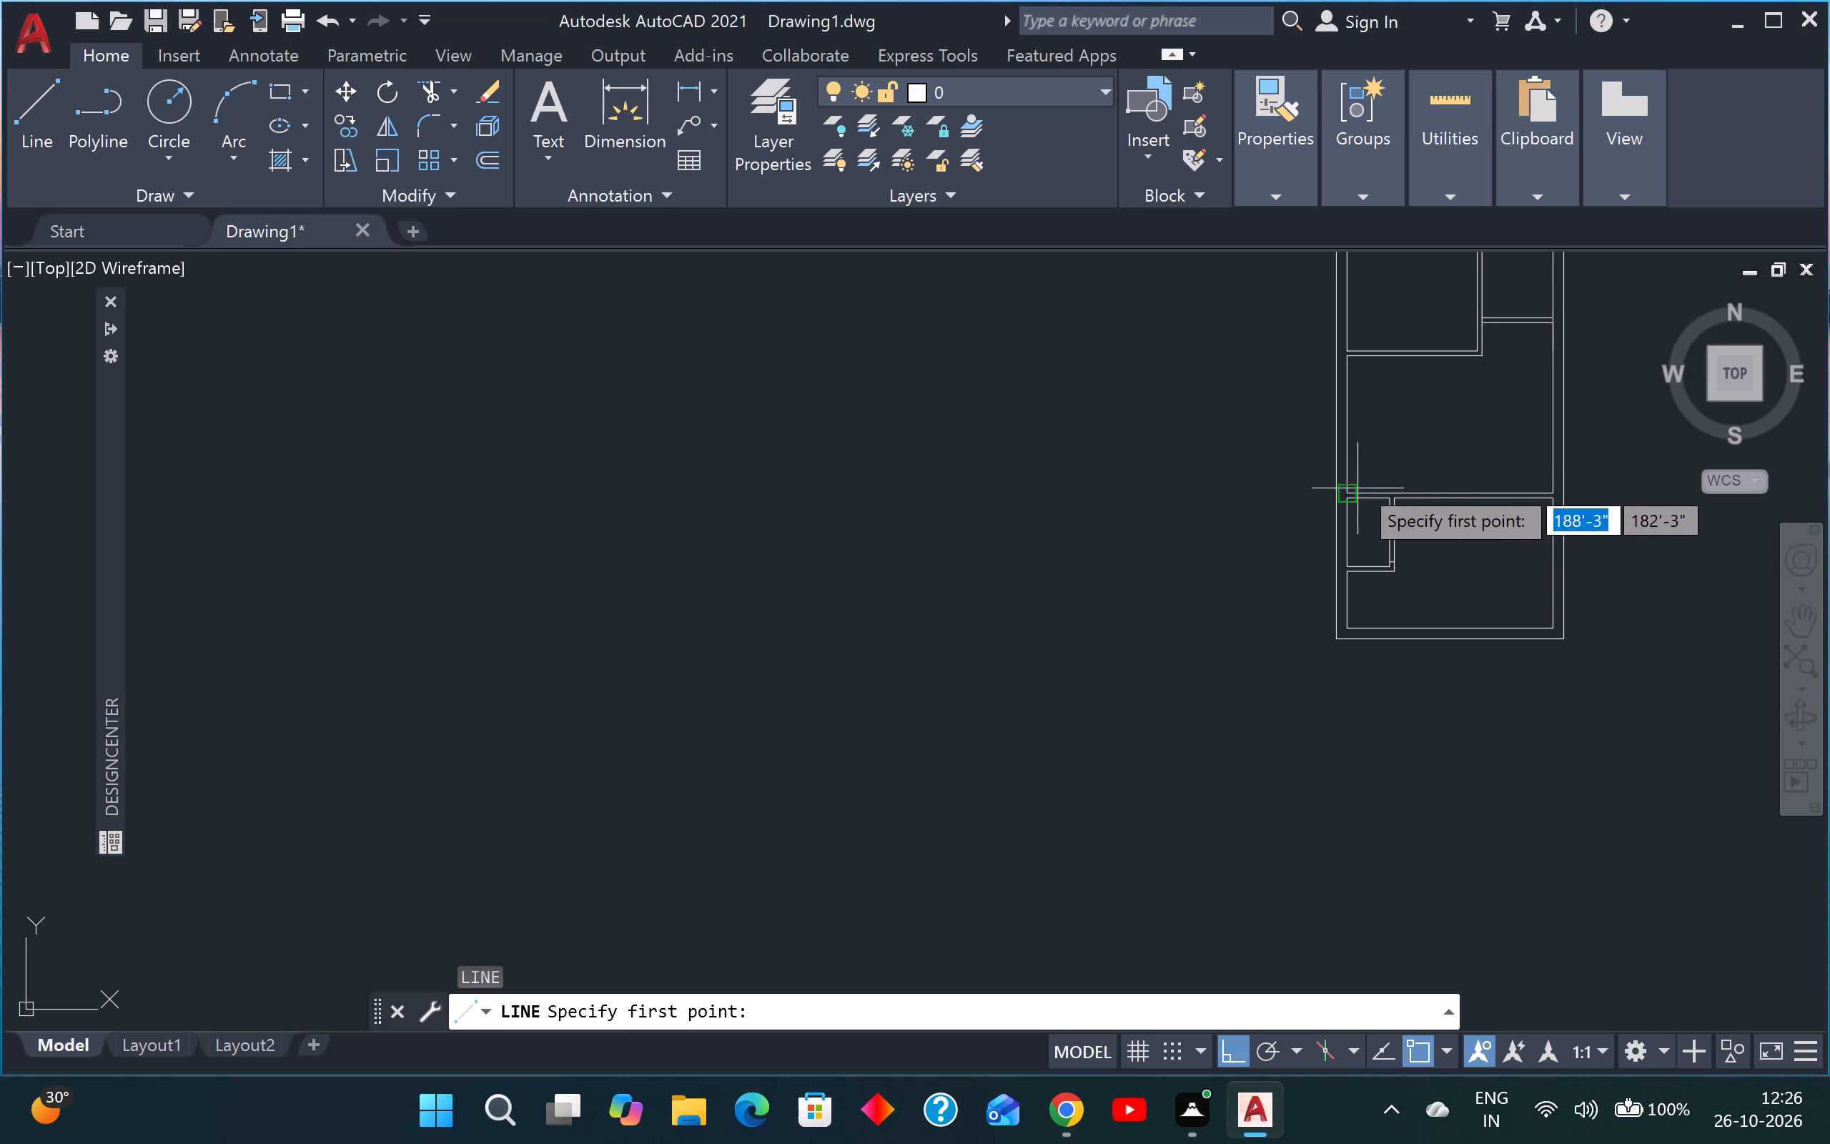
{"action": "scroll", "coordinate": [1387, 485], "scroll_direction": "up", "scroll_amount": 4}
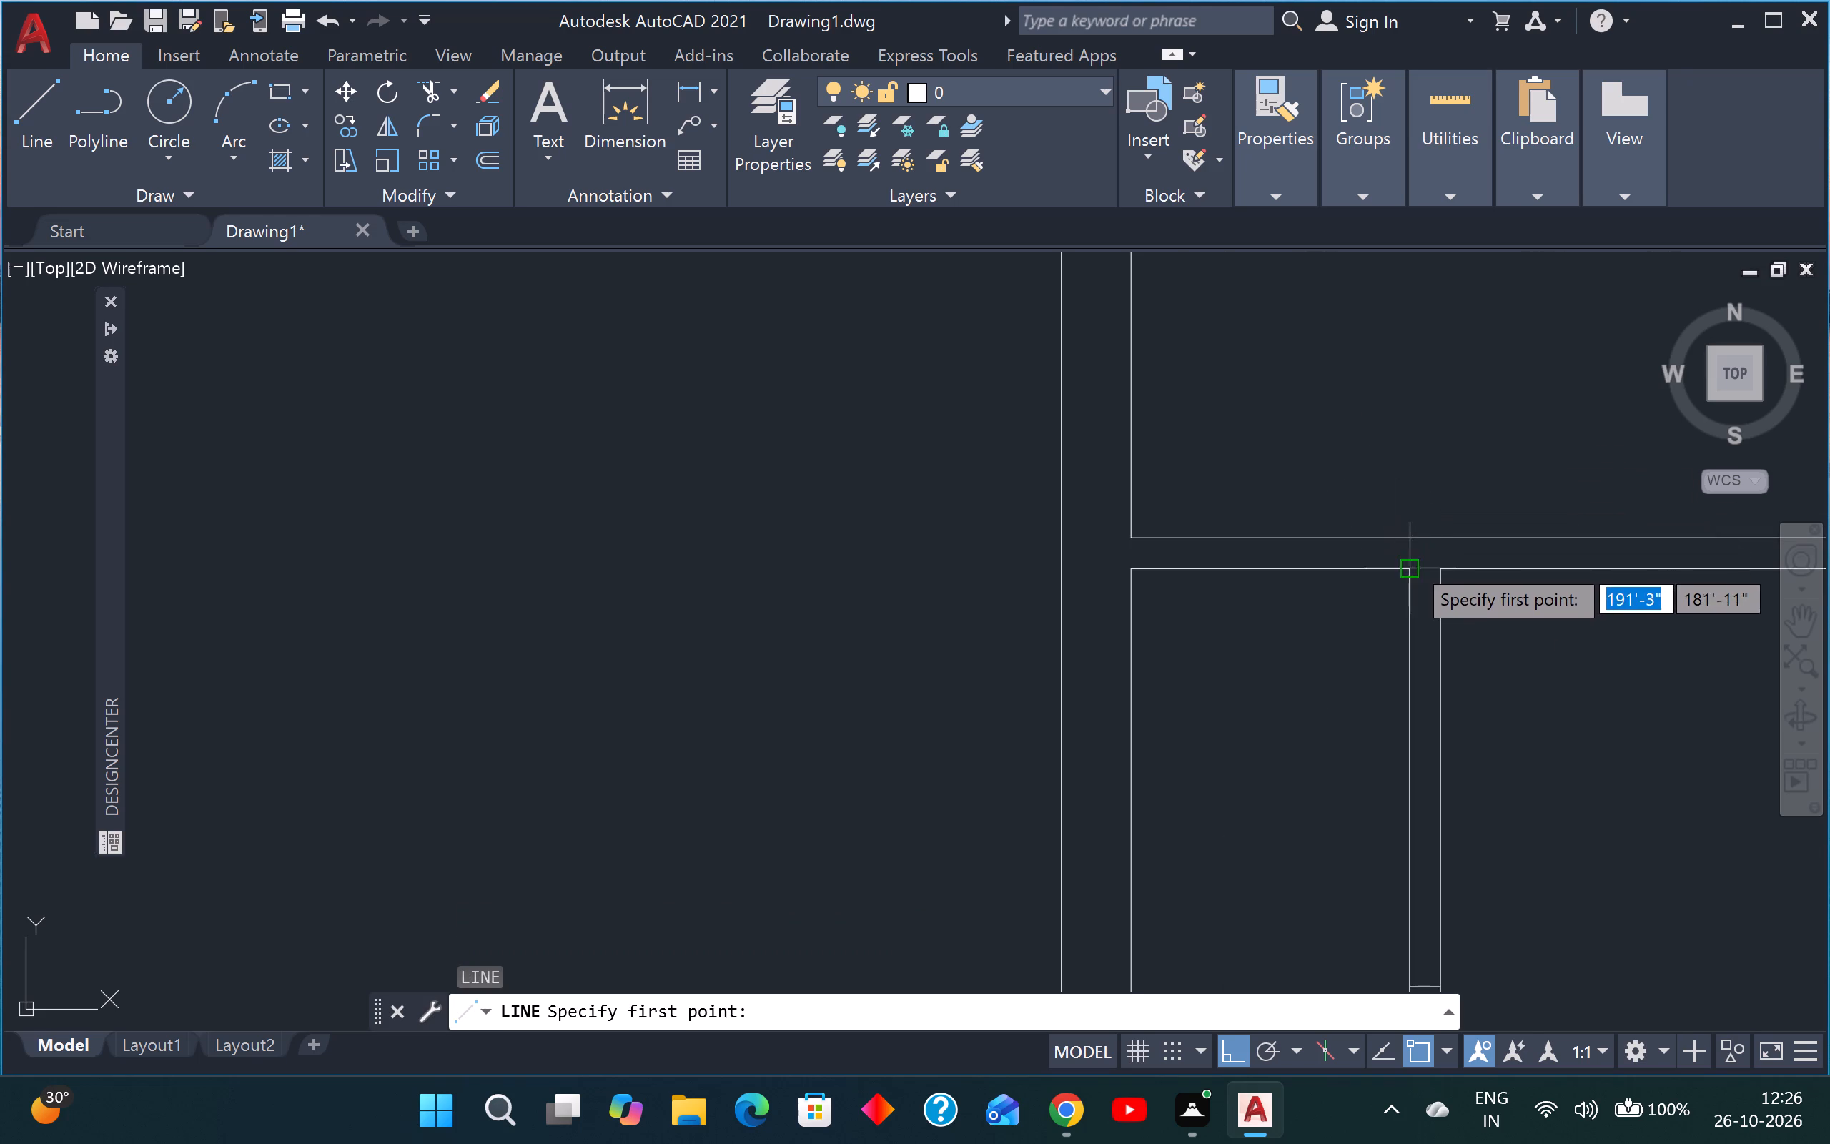
{"action": "scroll", "coordinate": [1410, 561], "scroll_direction": "up", "scroll_amount": 3}
{"action": "left_click", "coordinate": [1401, 593]}
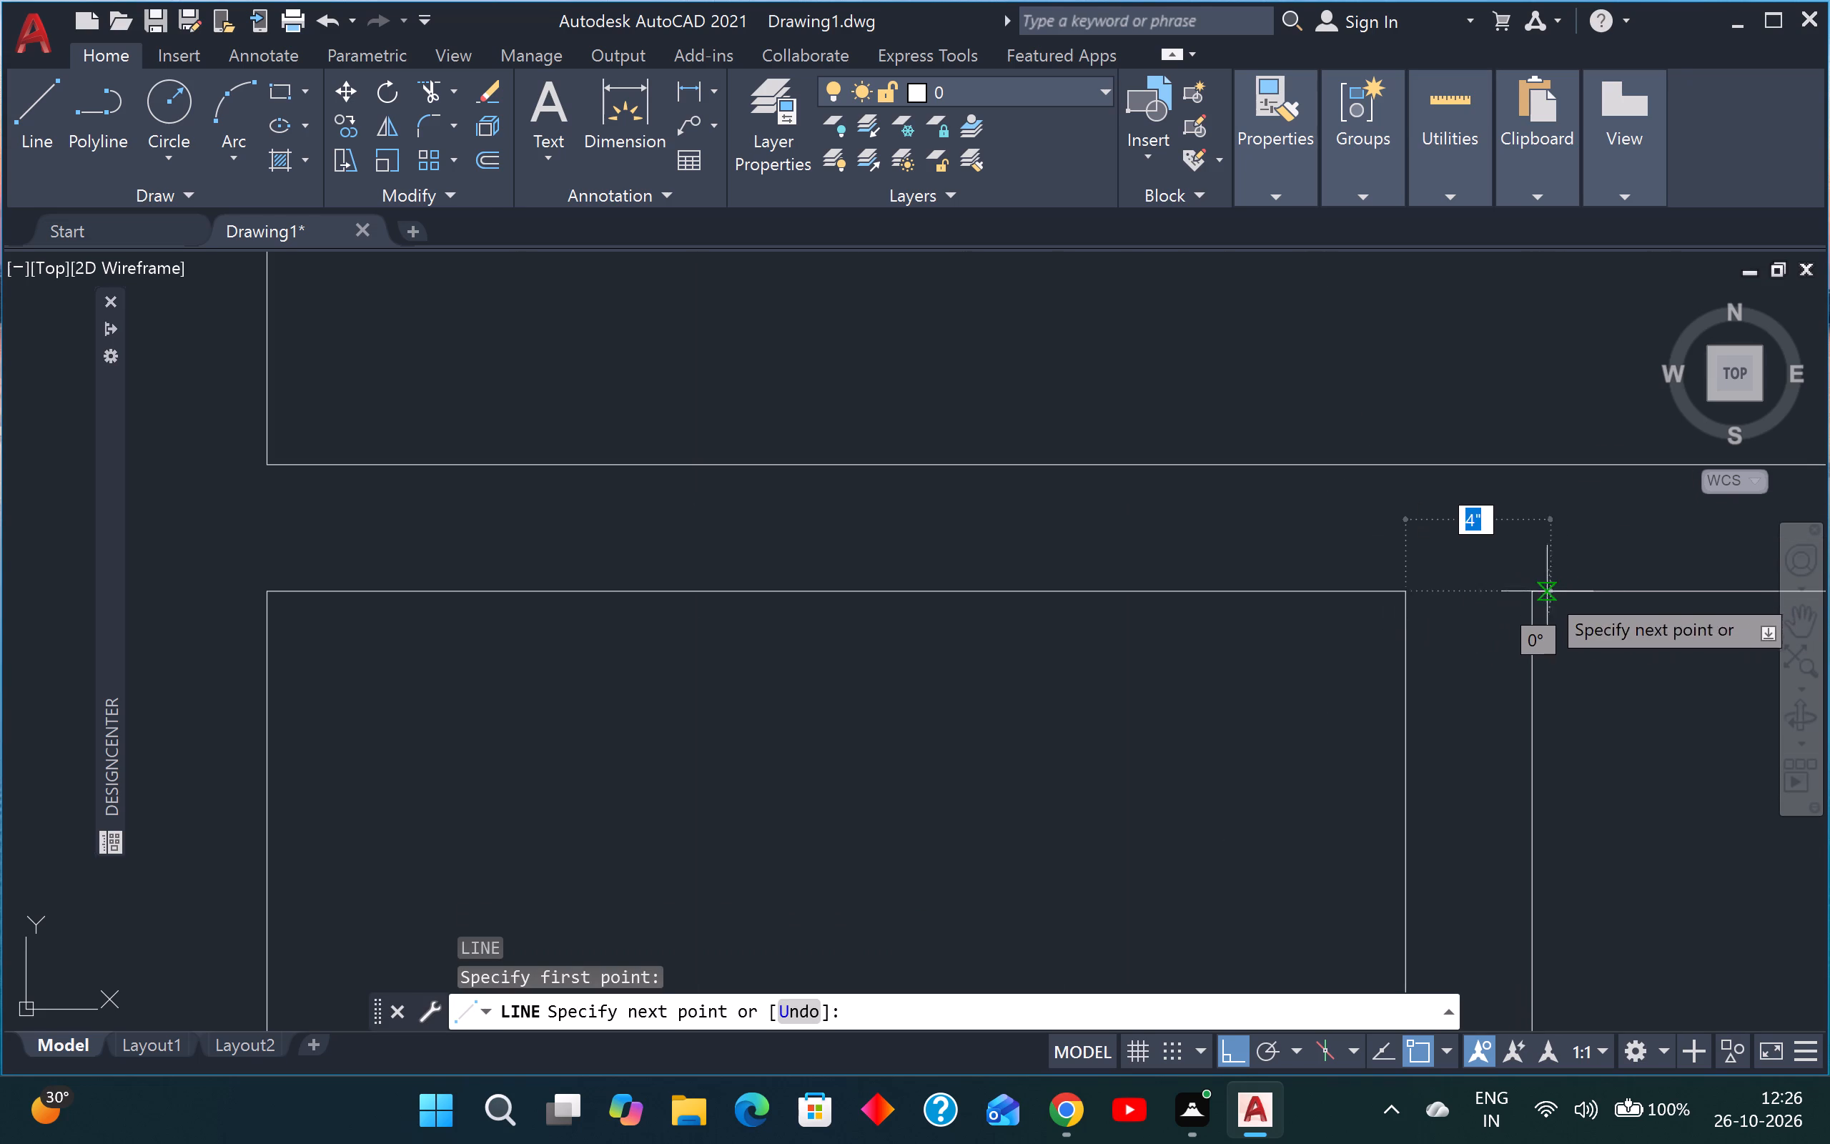
{"action": "left_click", "coordinate": [1542, 591]}
{"action": "key", "text": "Escape"}
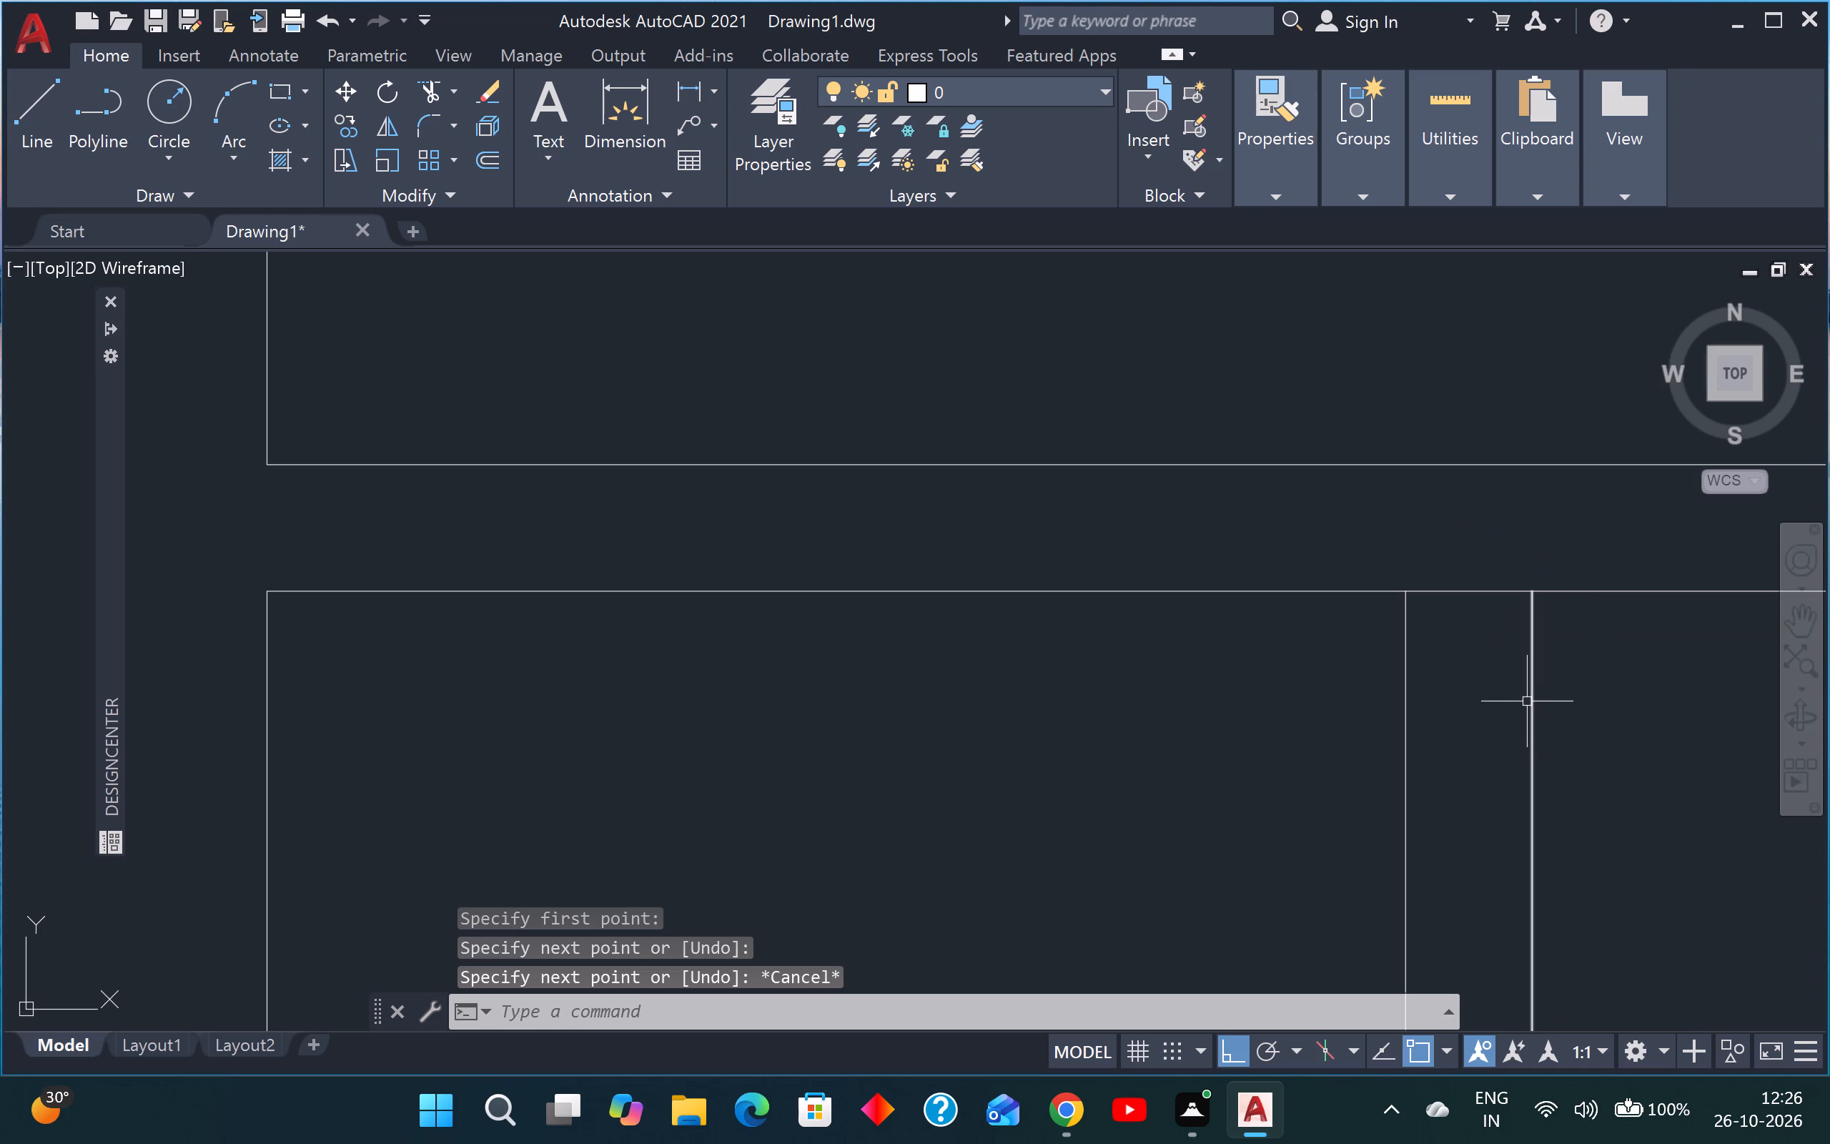
Offset the short line across the vertical partition's top end 8" downward.
{"action": "type", "text": "o"}
{"action": "key", "text": "space"}
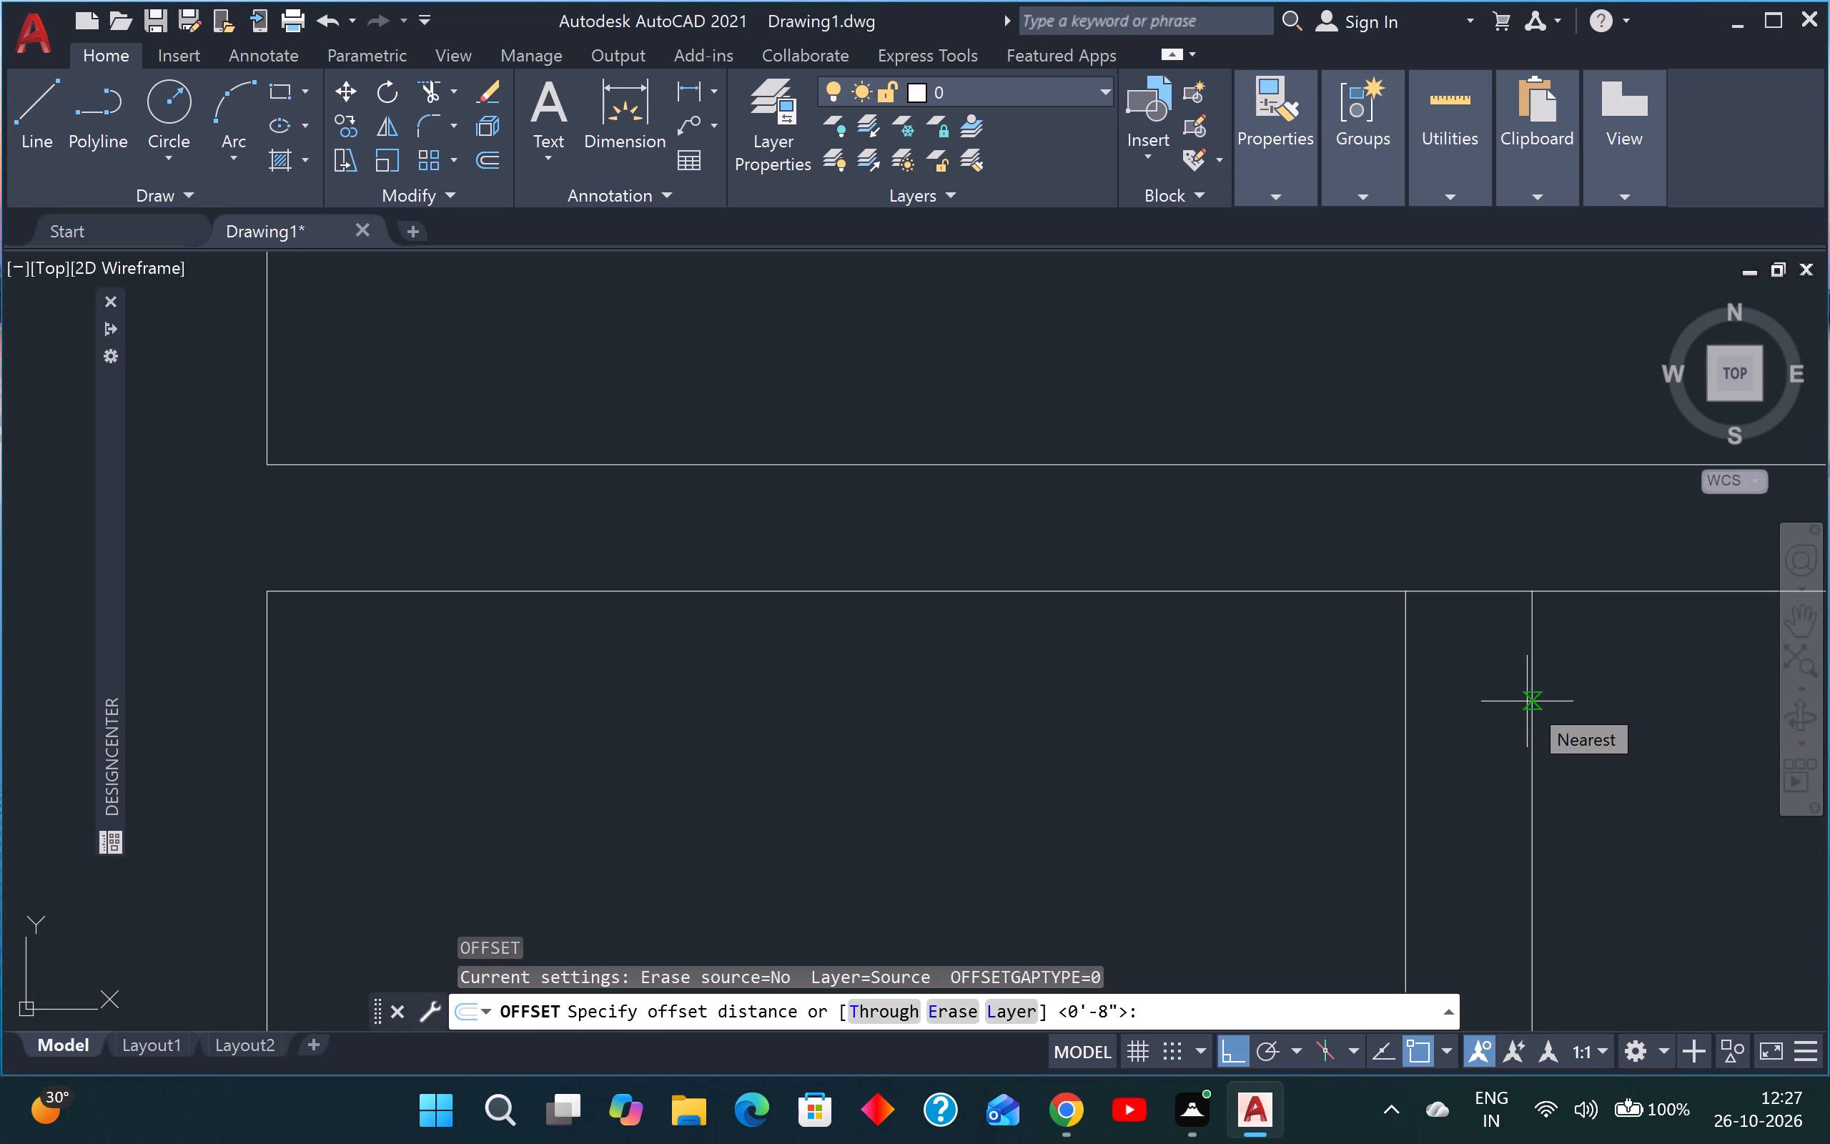
{"action": "key", "text": "8"}
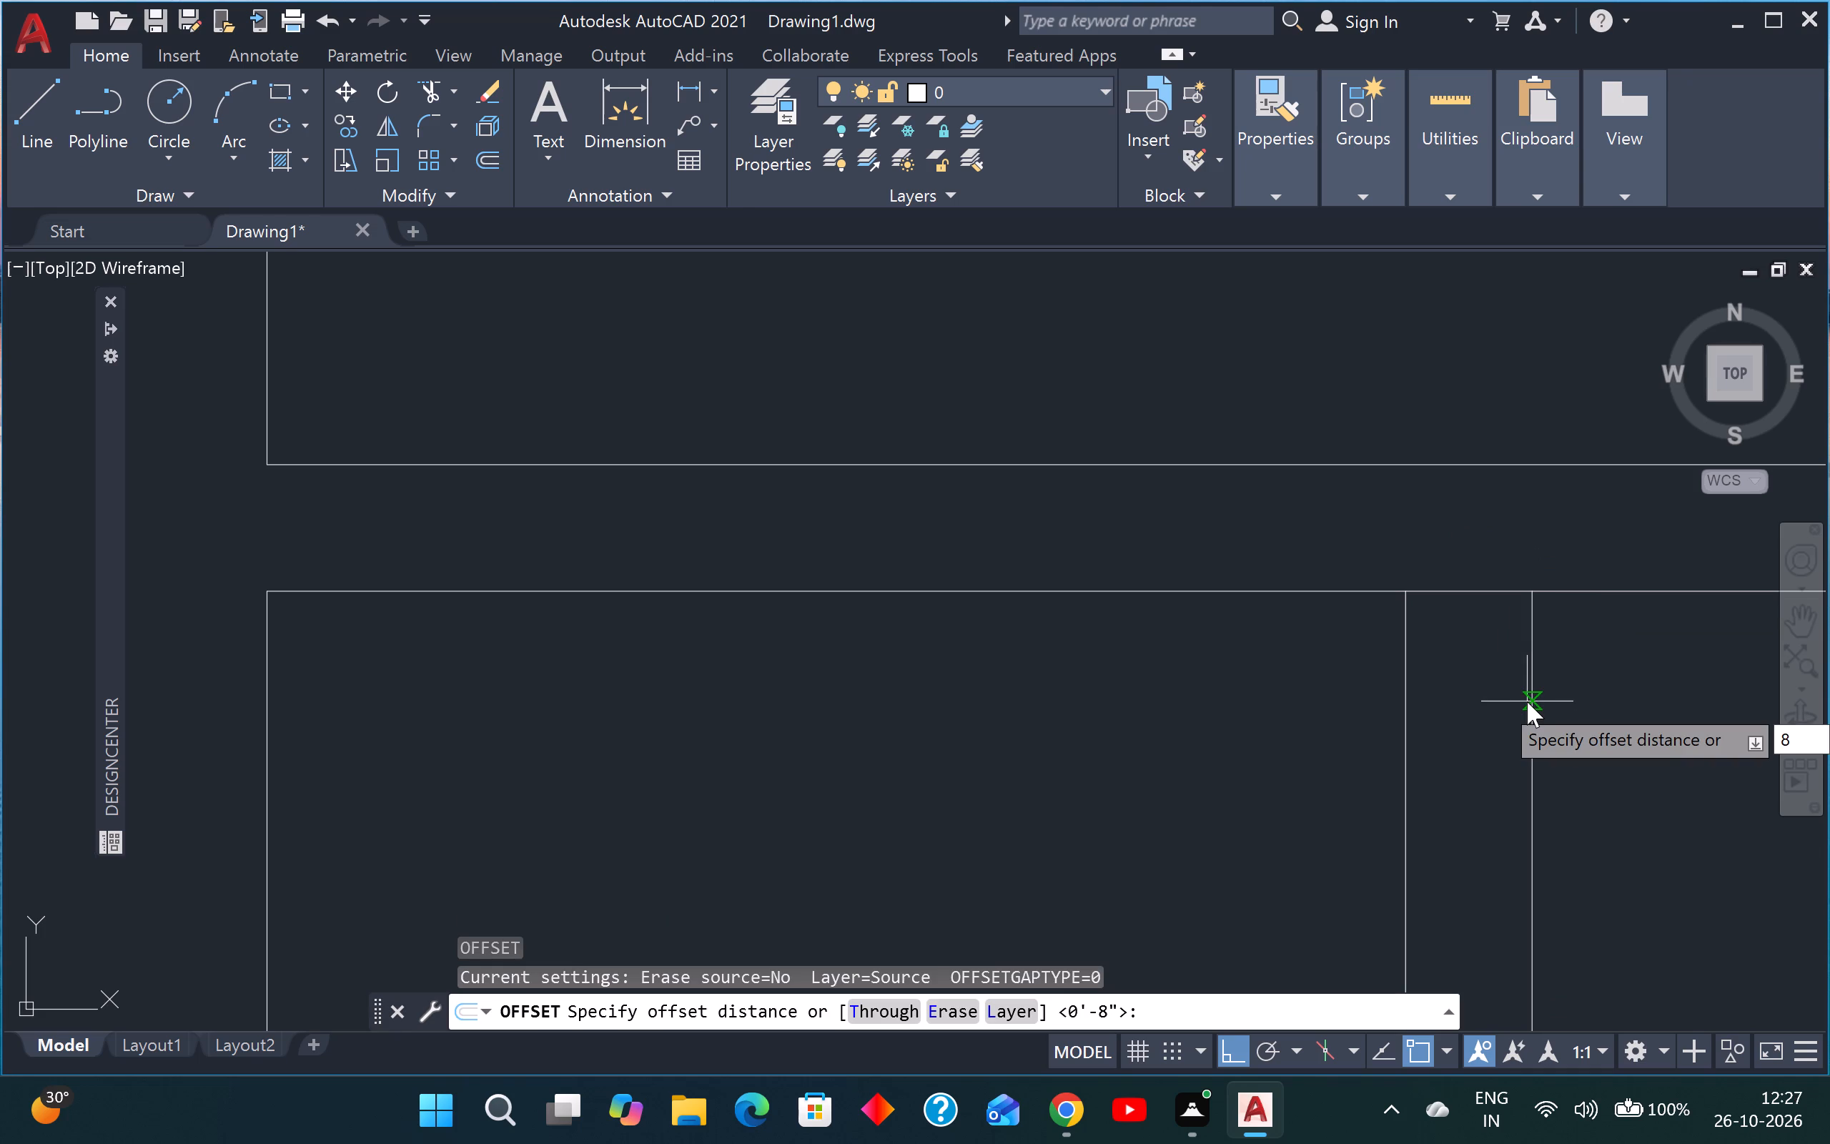
{"action": "key", "text": "shift+quotedbl"}
{"action": "key", "text": "Return"}
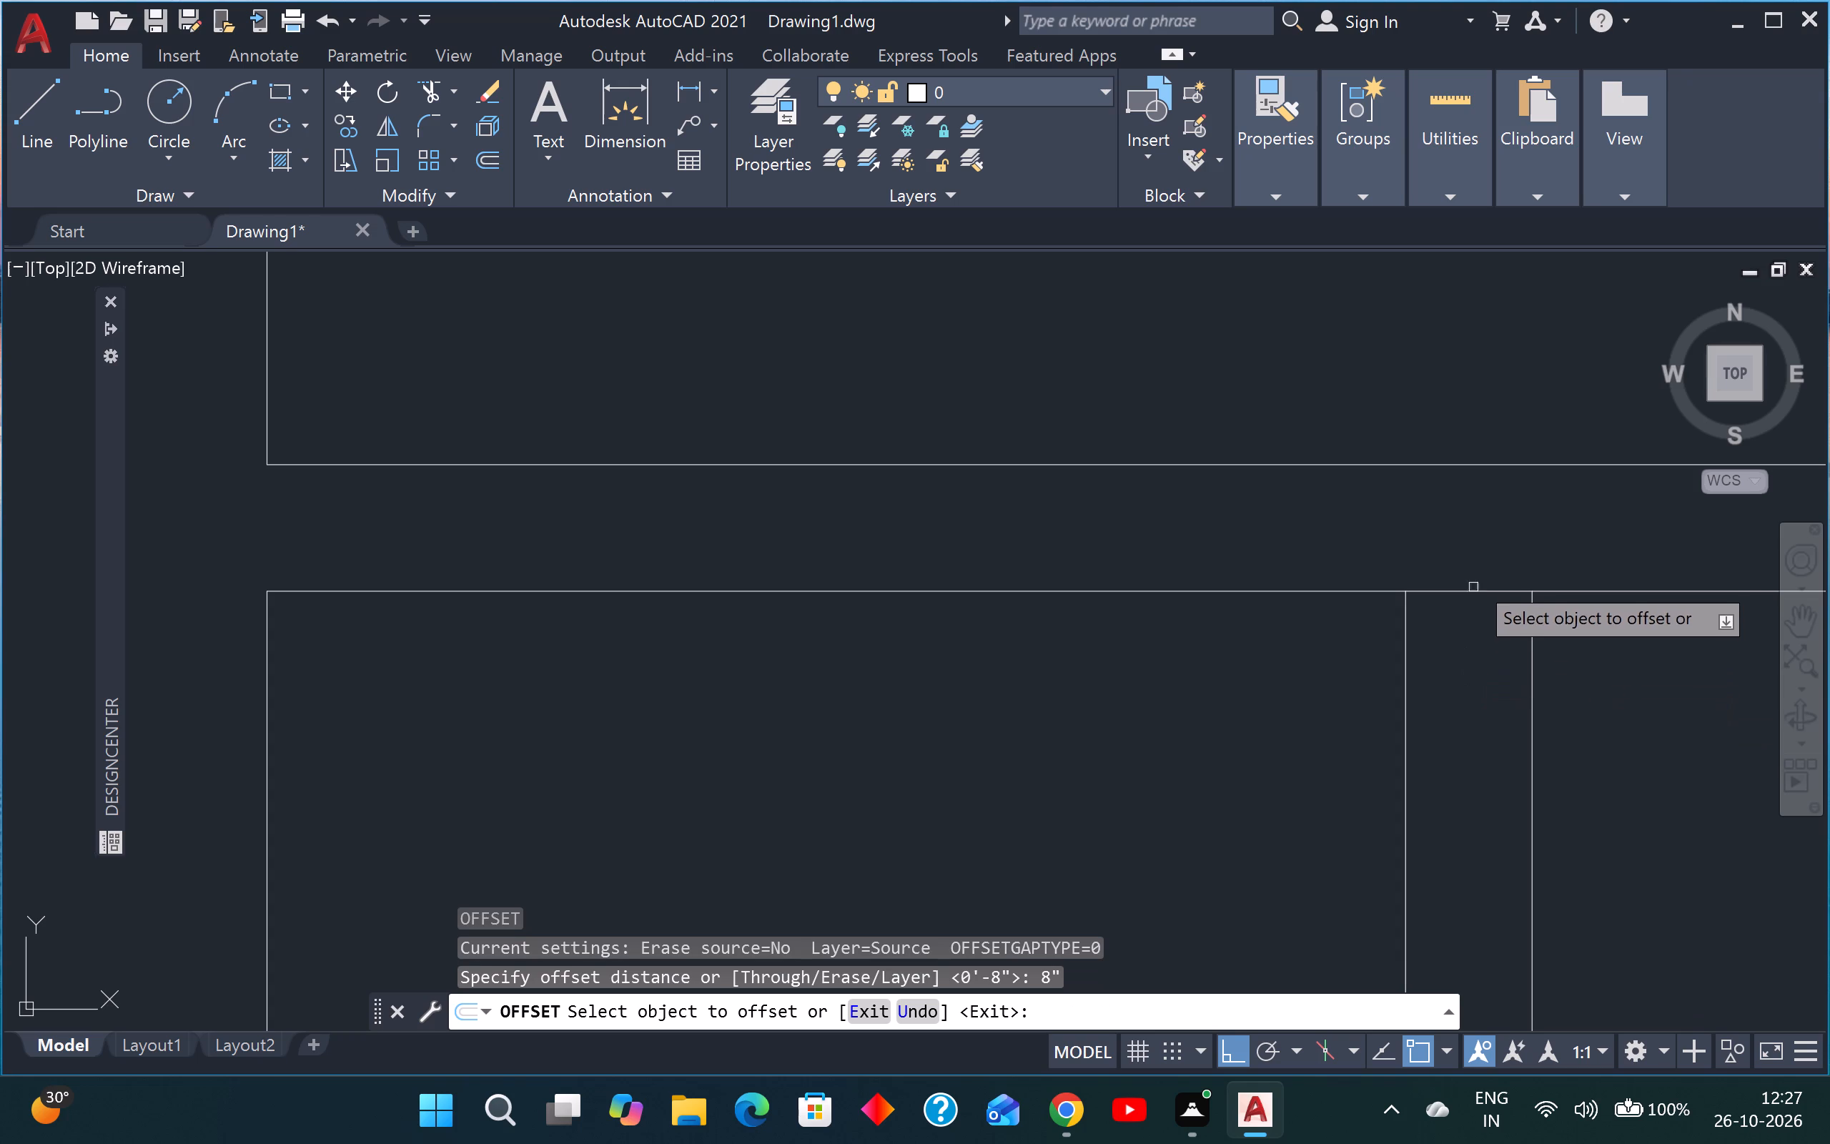
{"action": "left_click", "coordinate": [1469, 588]}
{"action": "left_click", "coordinate": [1499, 742]}
{"action": "scroll", "coordinate": [1498, 736], "scroll_direction": "down", "scroll_amount": 5}
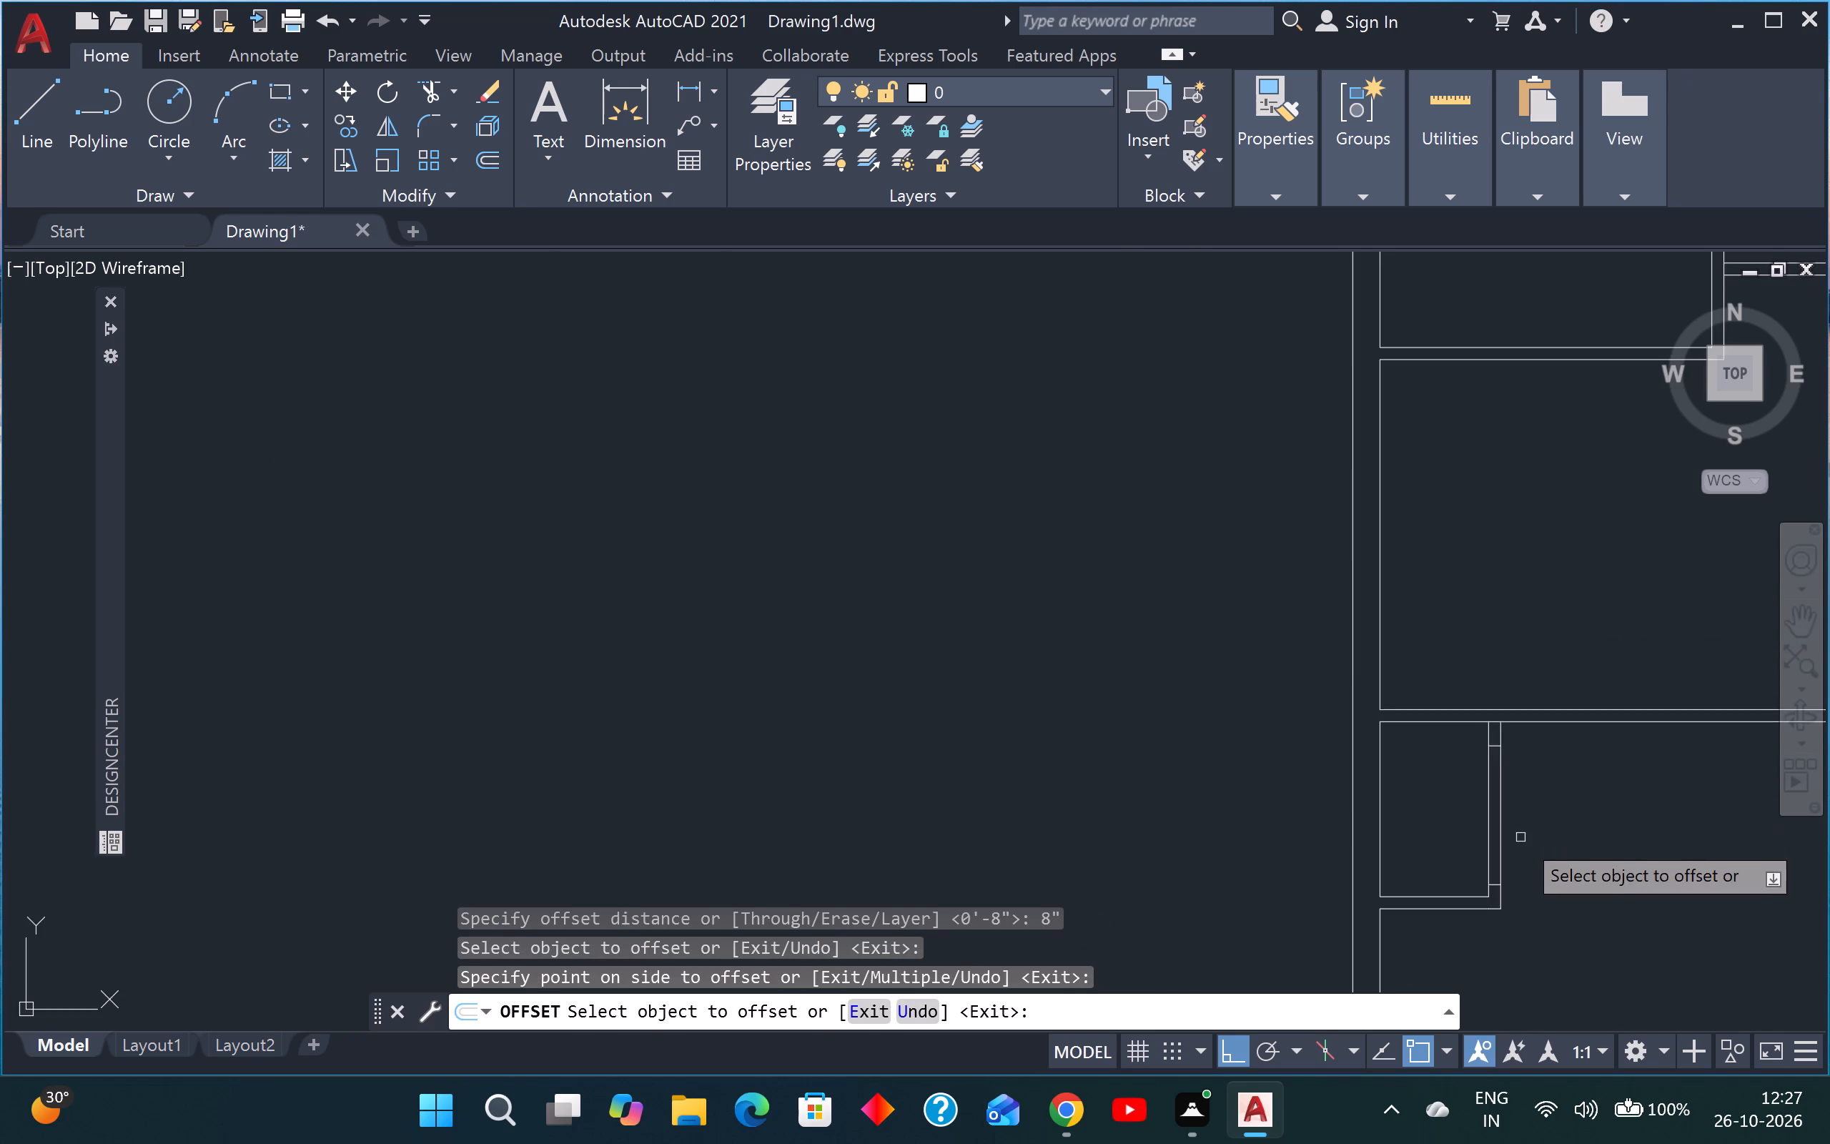
{"action": "scroll", "coordinate": [1513, 814], "scroll_direction": "up", "scroll_amount": 2}
{"action": "key", "text": "Escape"}
{"action": "key", "text": "Escape"}
{"action": "key", "text": "Escape"}
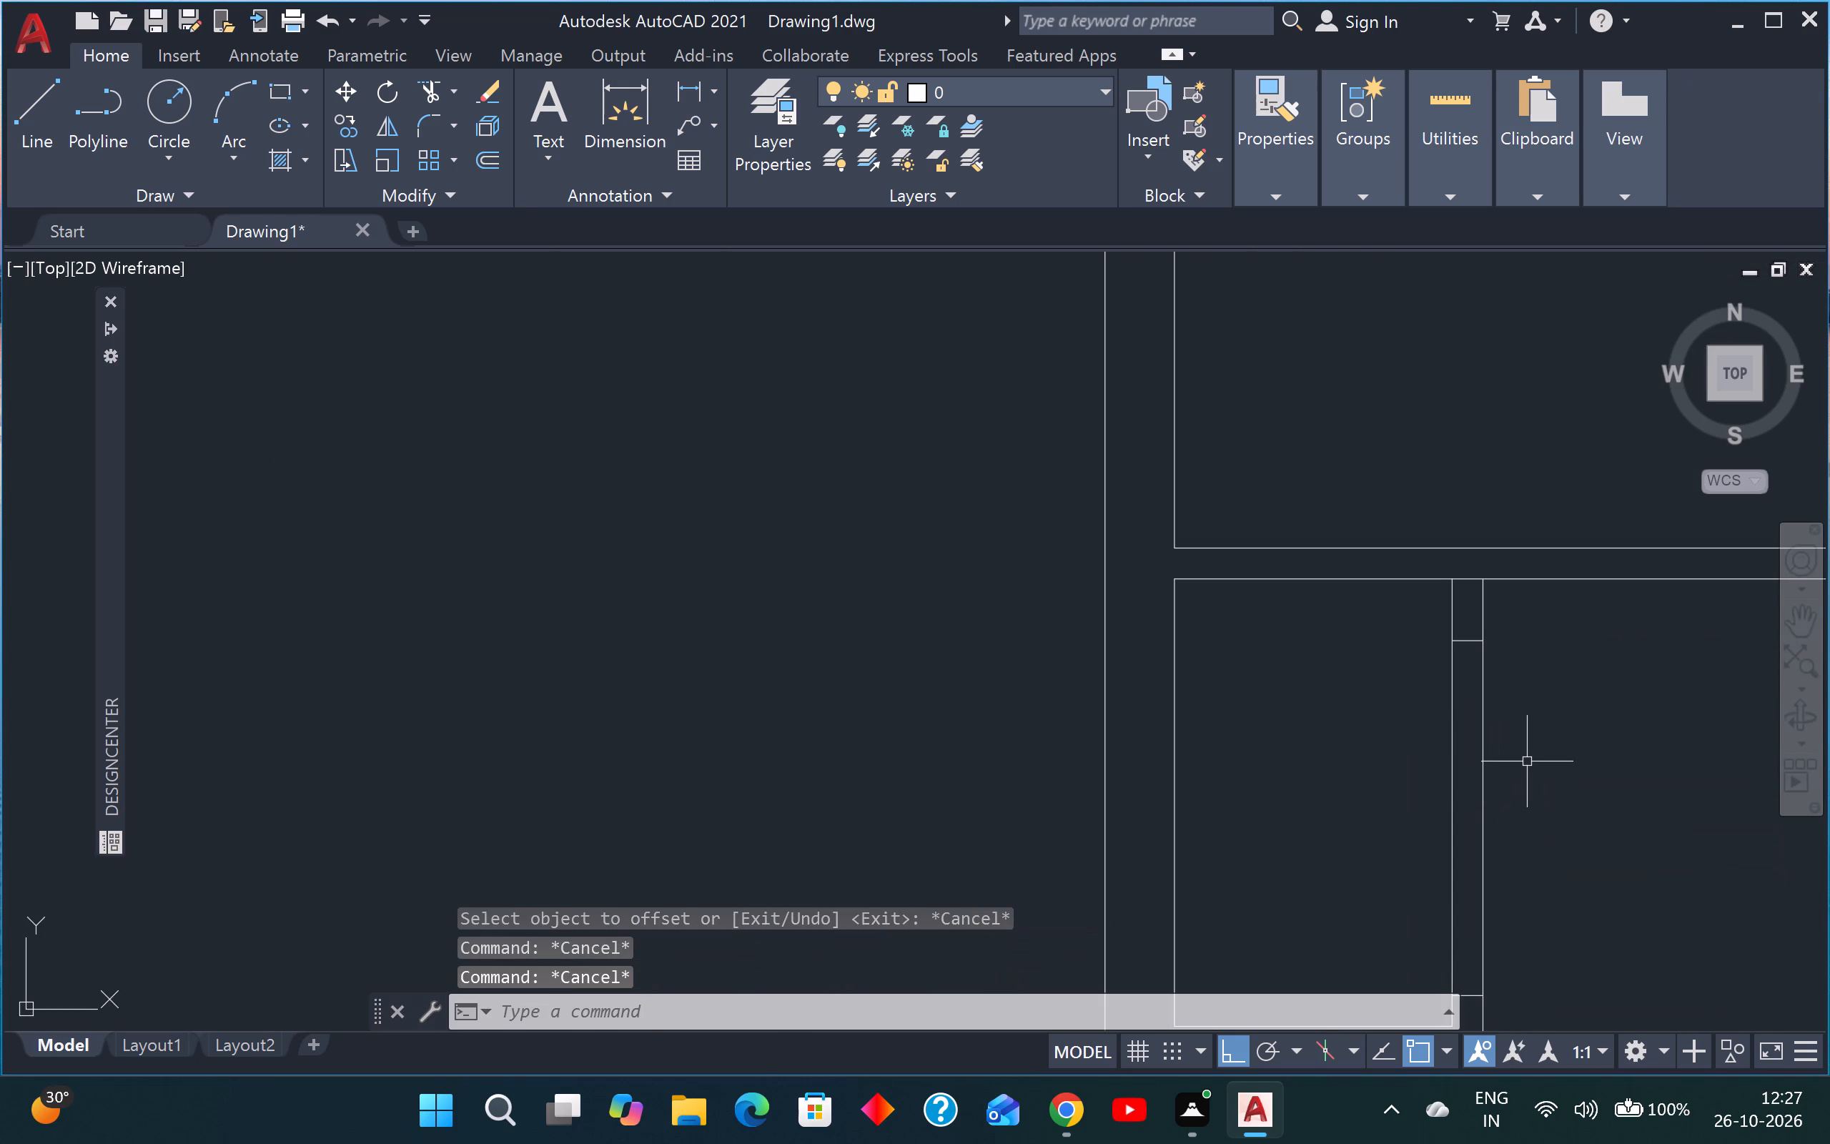
Trim the vertical partition between the two 8" offset lines and the short line closing the upper stub's top, leaving an opening.
{"action": "type", "text": "tr"}
{"action": "key", "text": "space"}
{"action": "left_click_drag", "start_coordinate": [1534, 755], "coordinate": [1528, 758]}
{"action": "left_click", "coordinate": [1369, 774]}
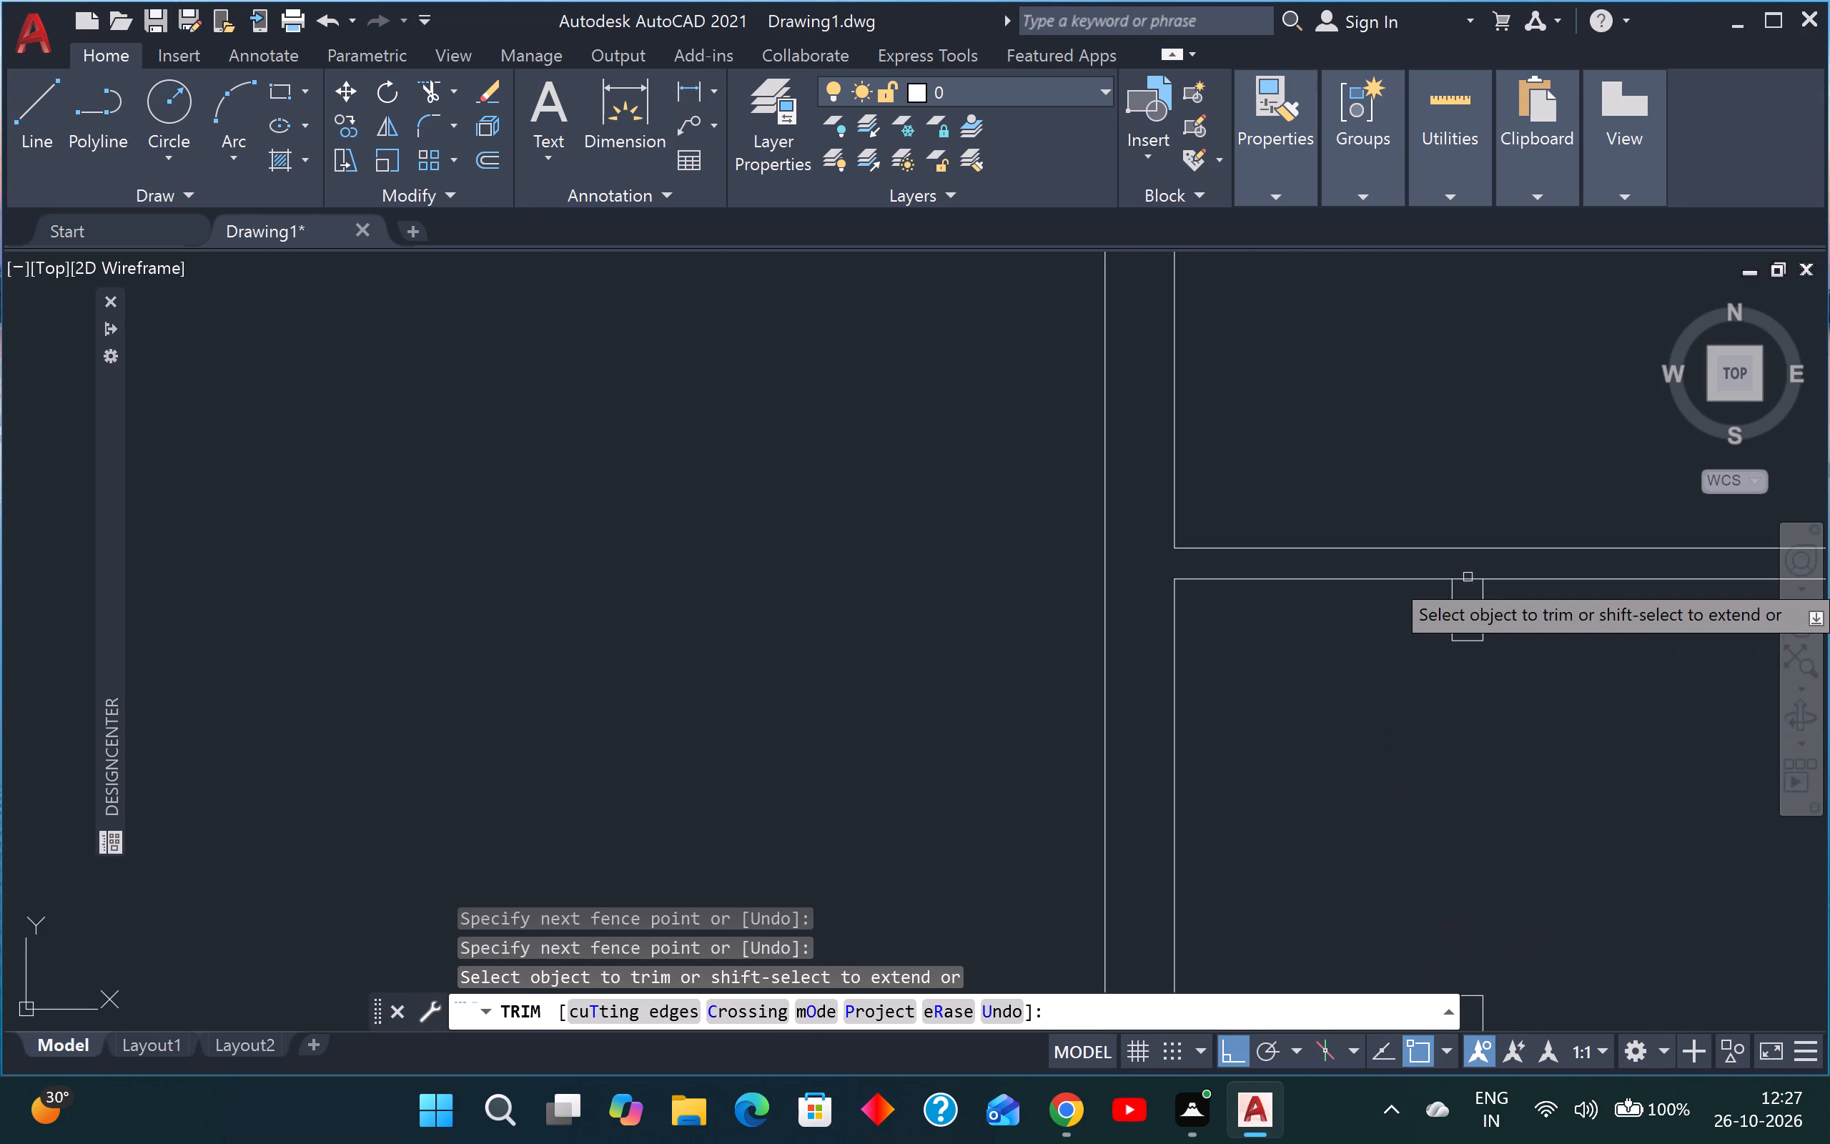
{"action": "scroll", "coordinate": [1468, 576], "scroll_direction": "up", "scroll_amount": 3}
{"action": "left_click", "coordinate": [1463, 569]}
{"action": "left_click", "coordinate": [1460, 636]}
{"action": "scroll", "coordinate": [1465, 617], "scroll_direction": "down", "scroll_amount": 6}
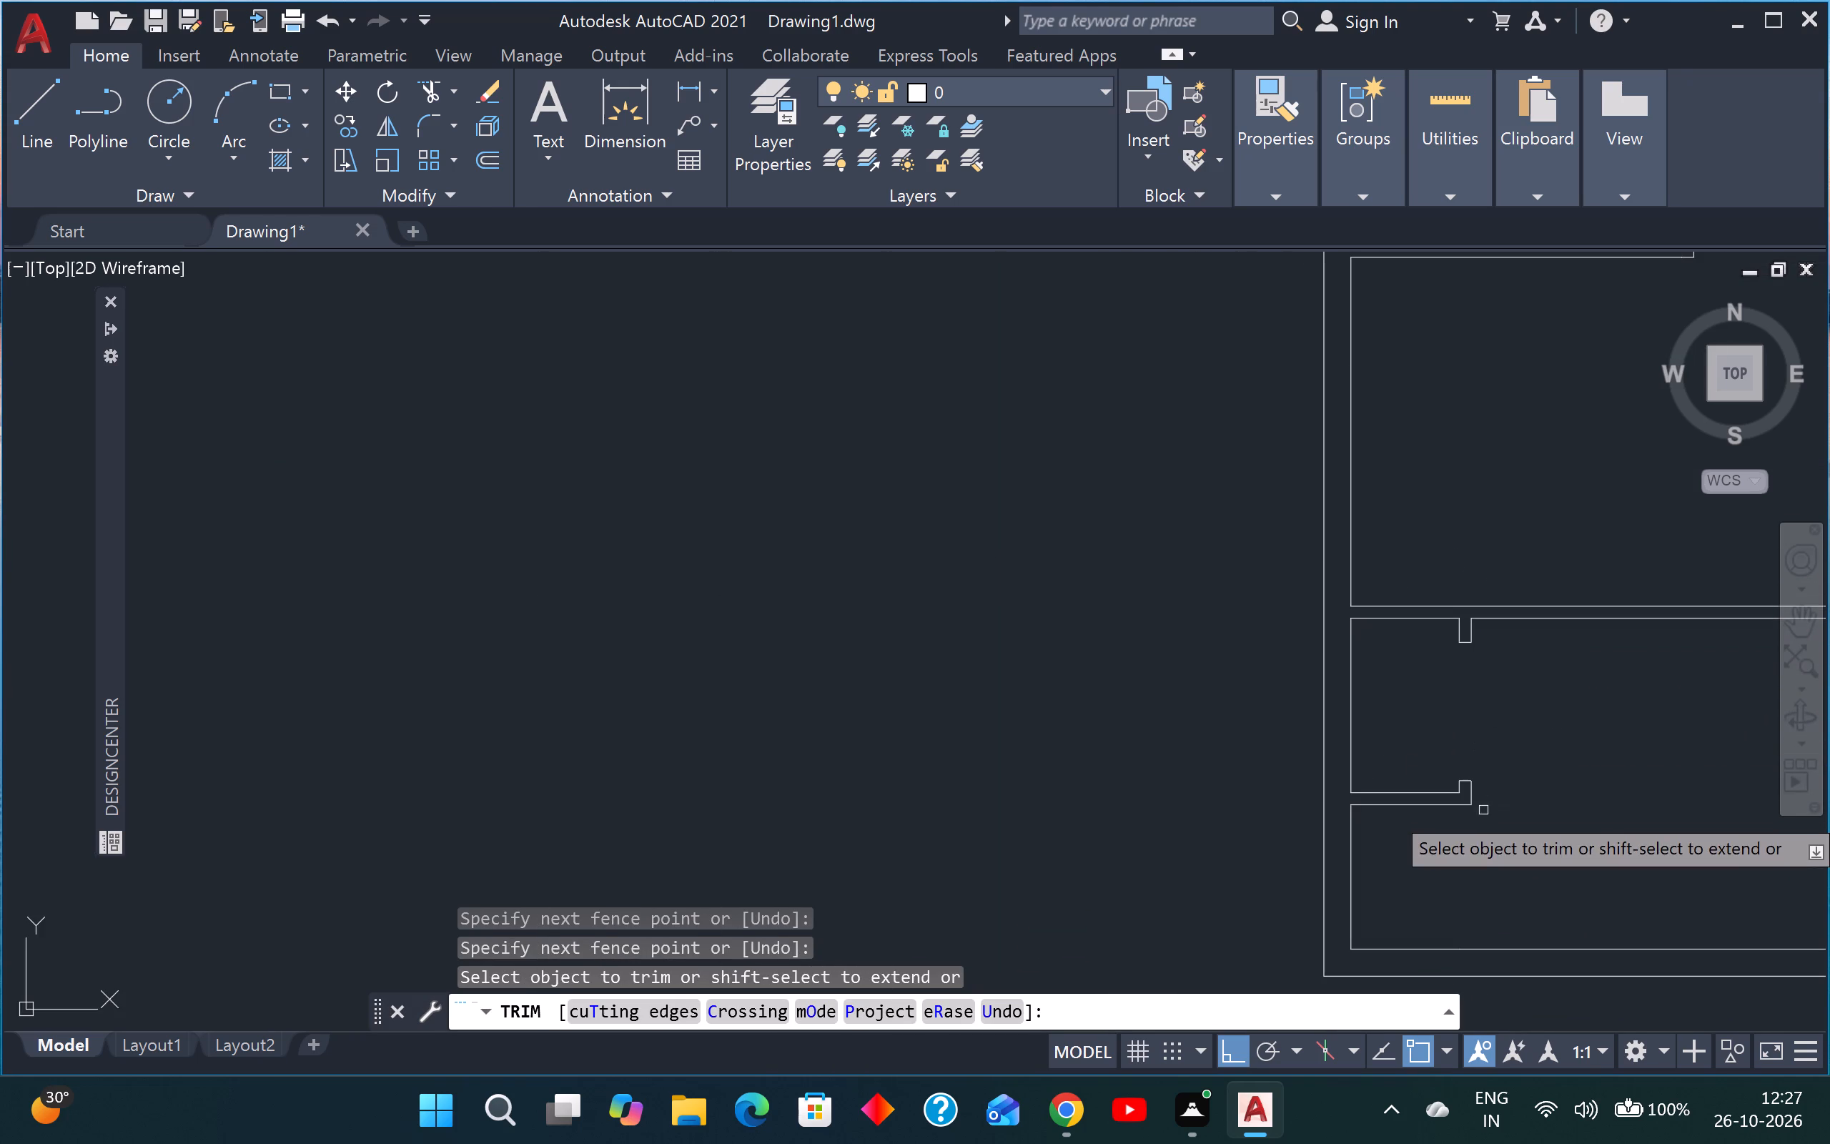
{"action": "scroll", "coordinate": [1477, 805], "scroll_direction": "up", "scroll_amount": 3}
{"action": "scroll", "coordinate": [1508, 684], "scroll_direction": "down", "scroll_amount": 4}
{"action": "middle_click_drag", "start_coordinate": [1543, 742], "coordinate": [1360, 727]}
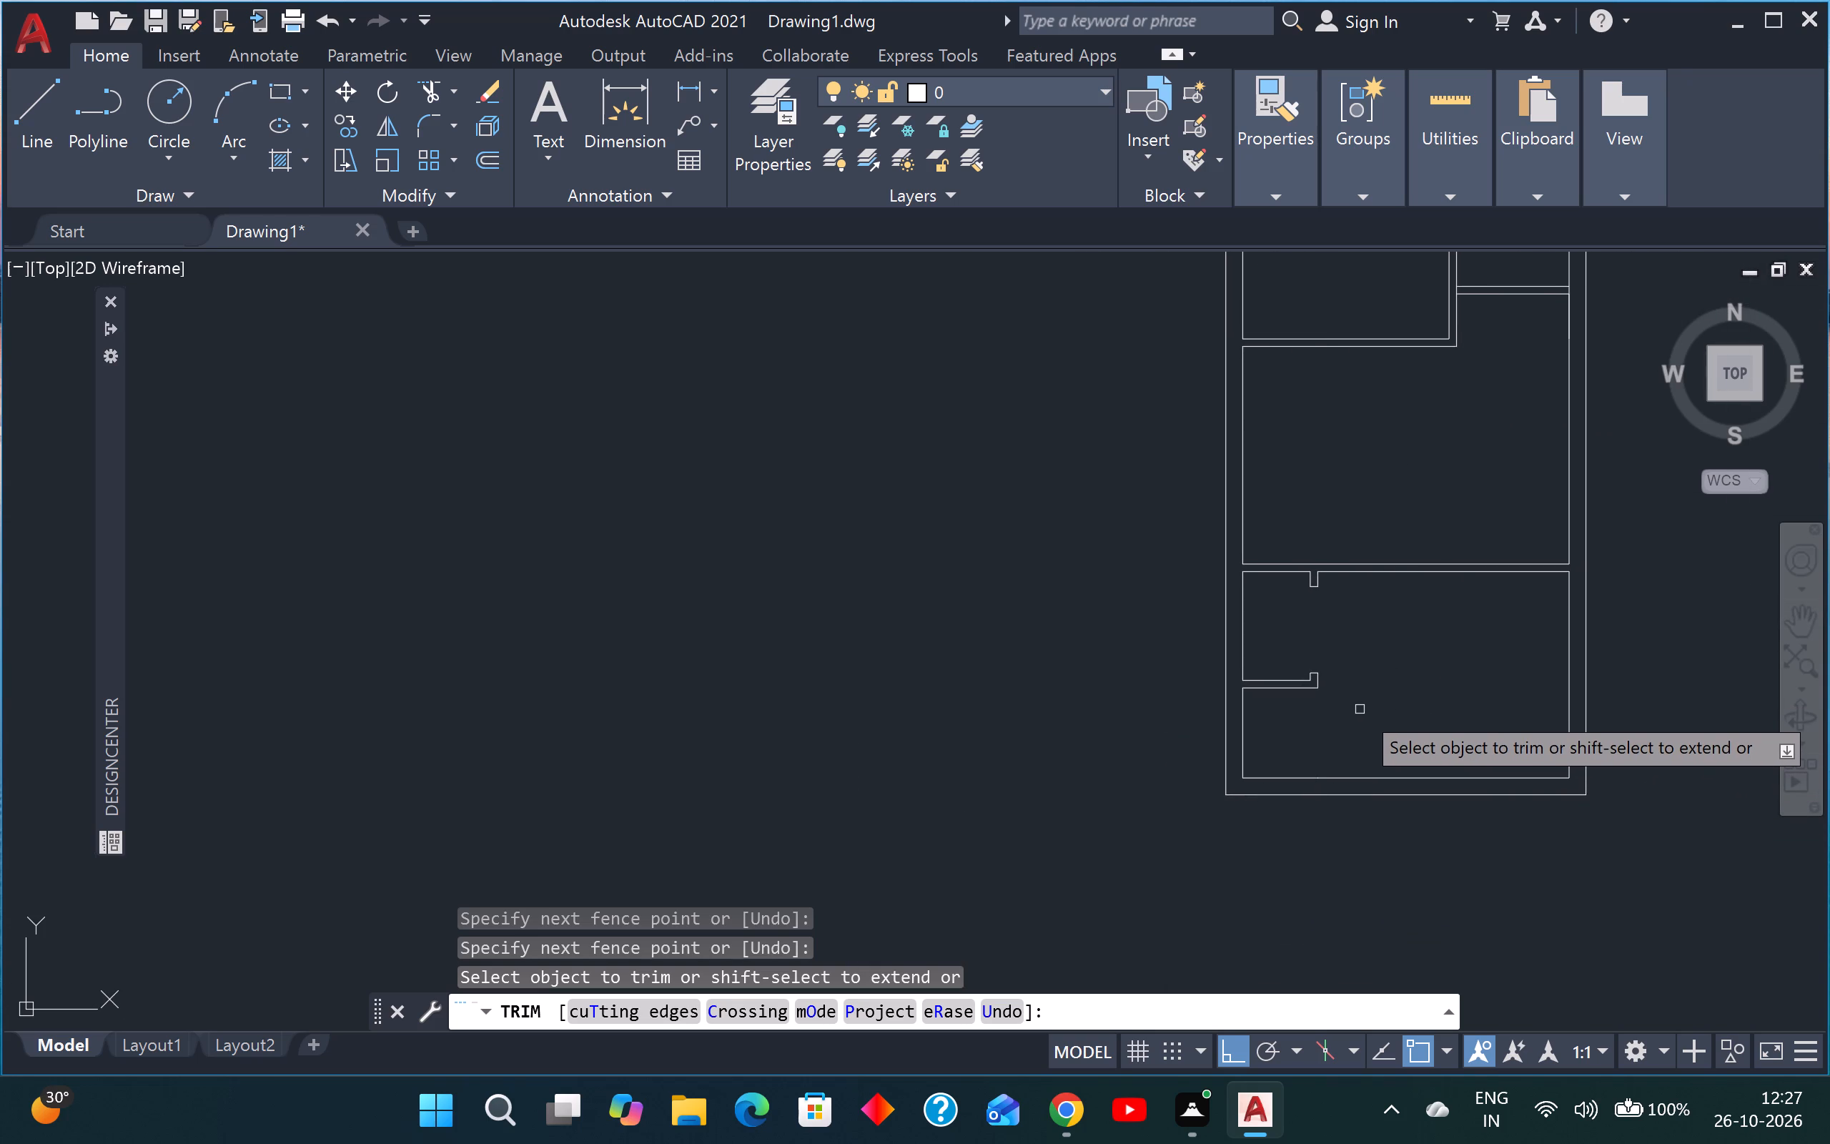
{"action": "middle_click_drag", "start_coordinate": [1327, 711], "coordinate": [1436, 659]}
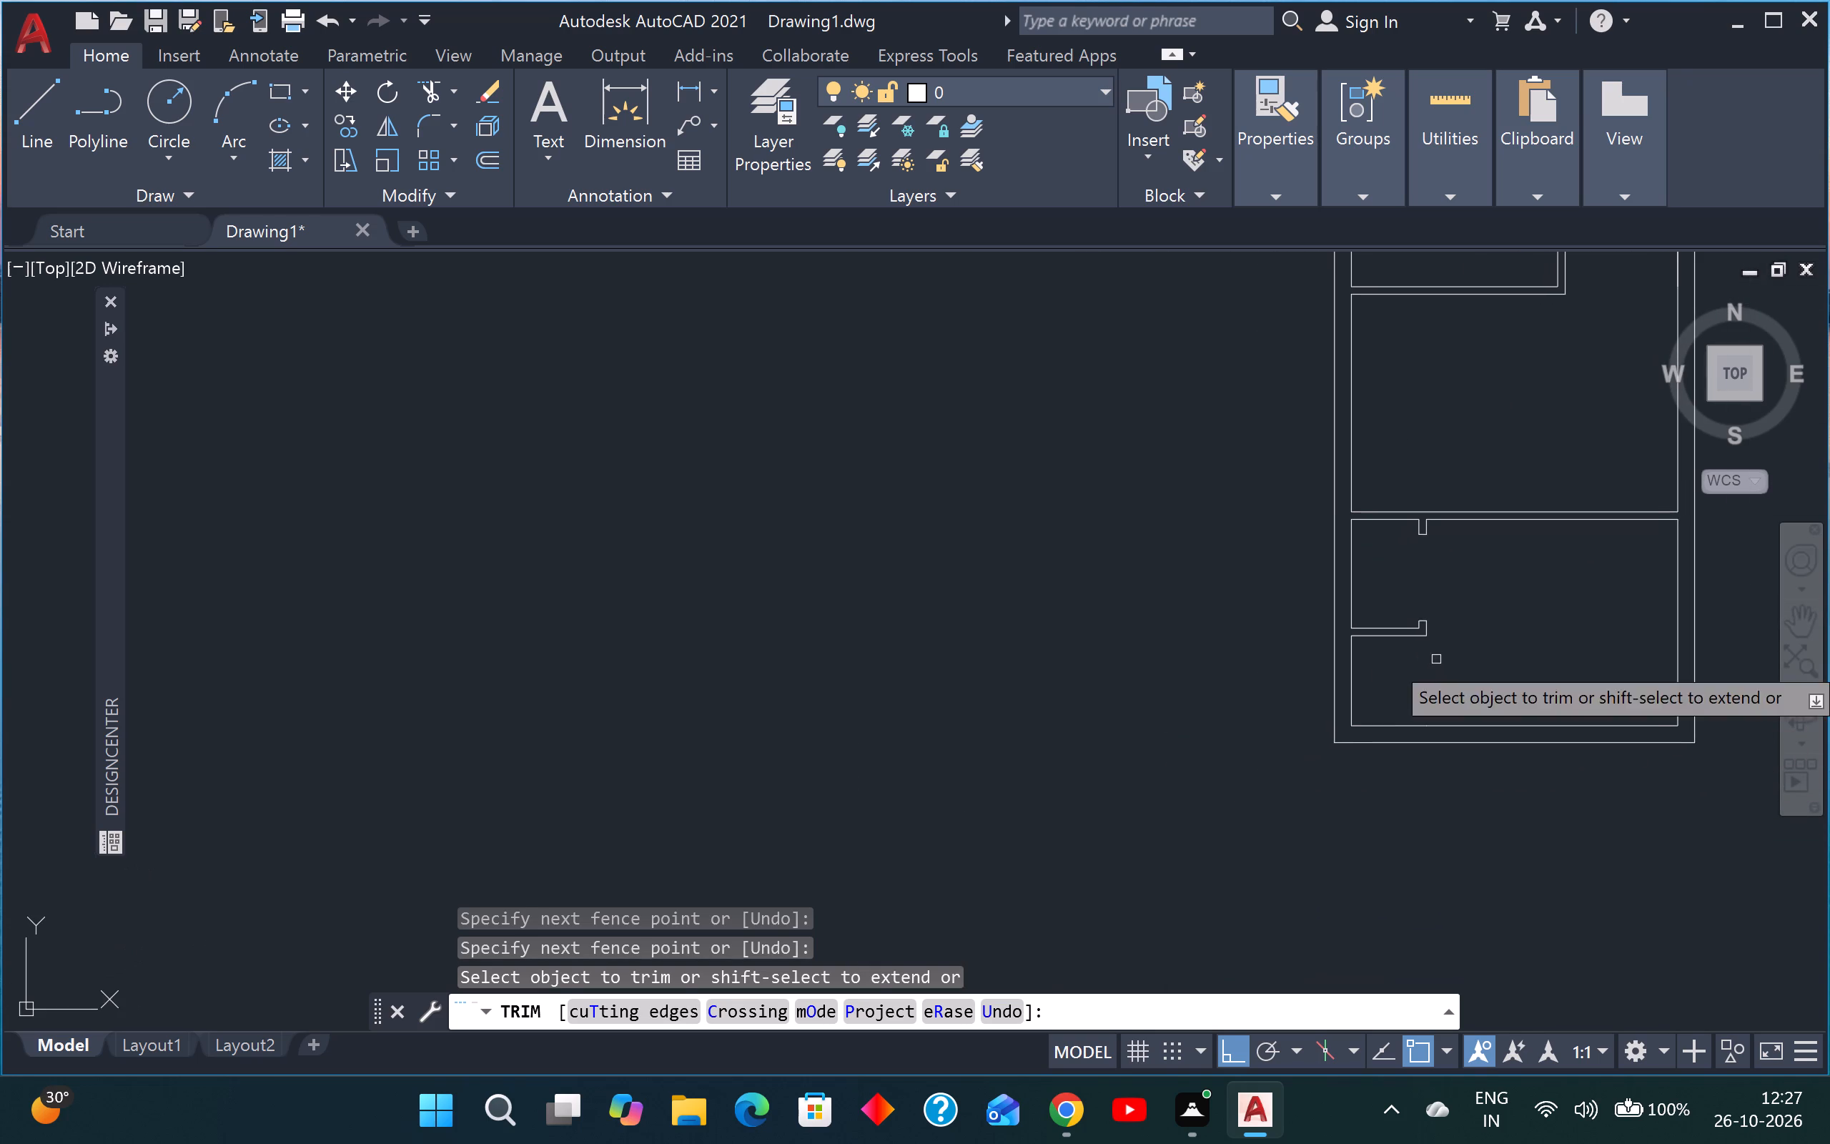
{"action": "key", "text": "Escape"}
{"action": "key", "text": "Escape"}
Draw a 3' by 4' rectangle in the lower-left corner below the horizontal partition, down to the bottom wall's inner line.
{"action": "type", "text": "rec"}
{"action": "key", "text": "space"}
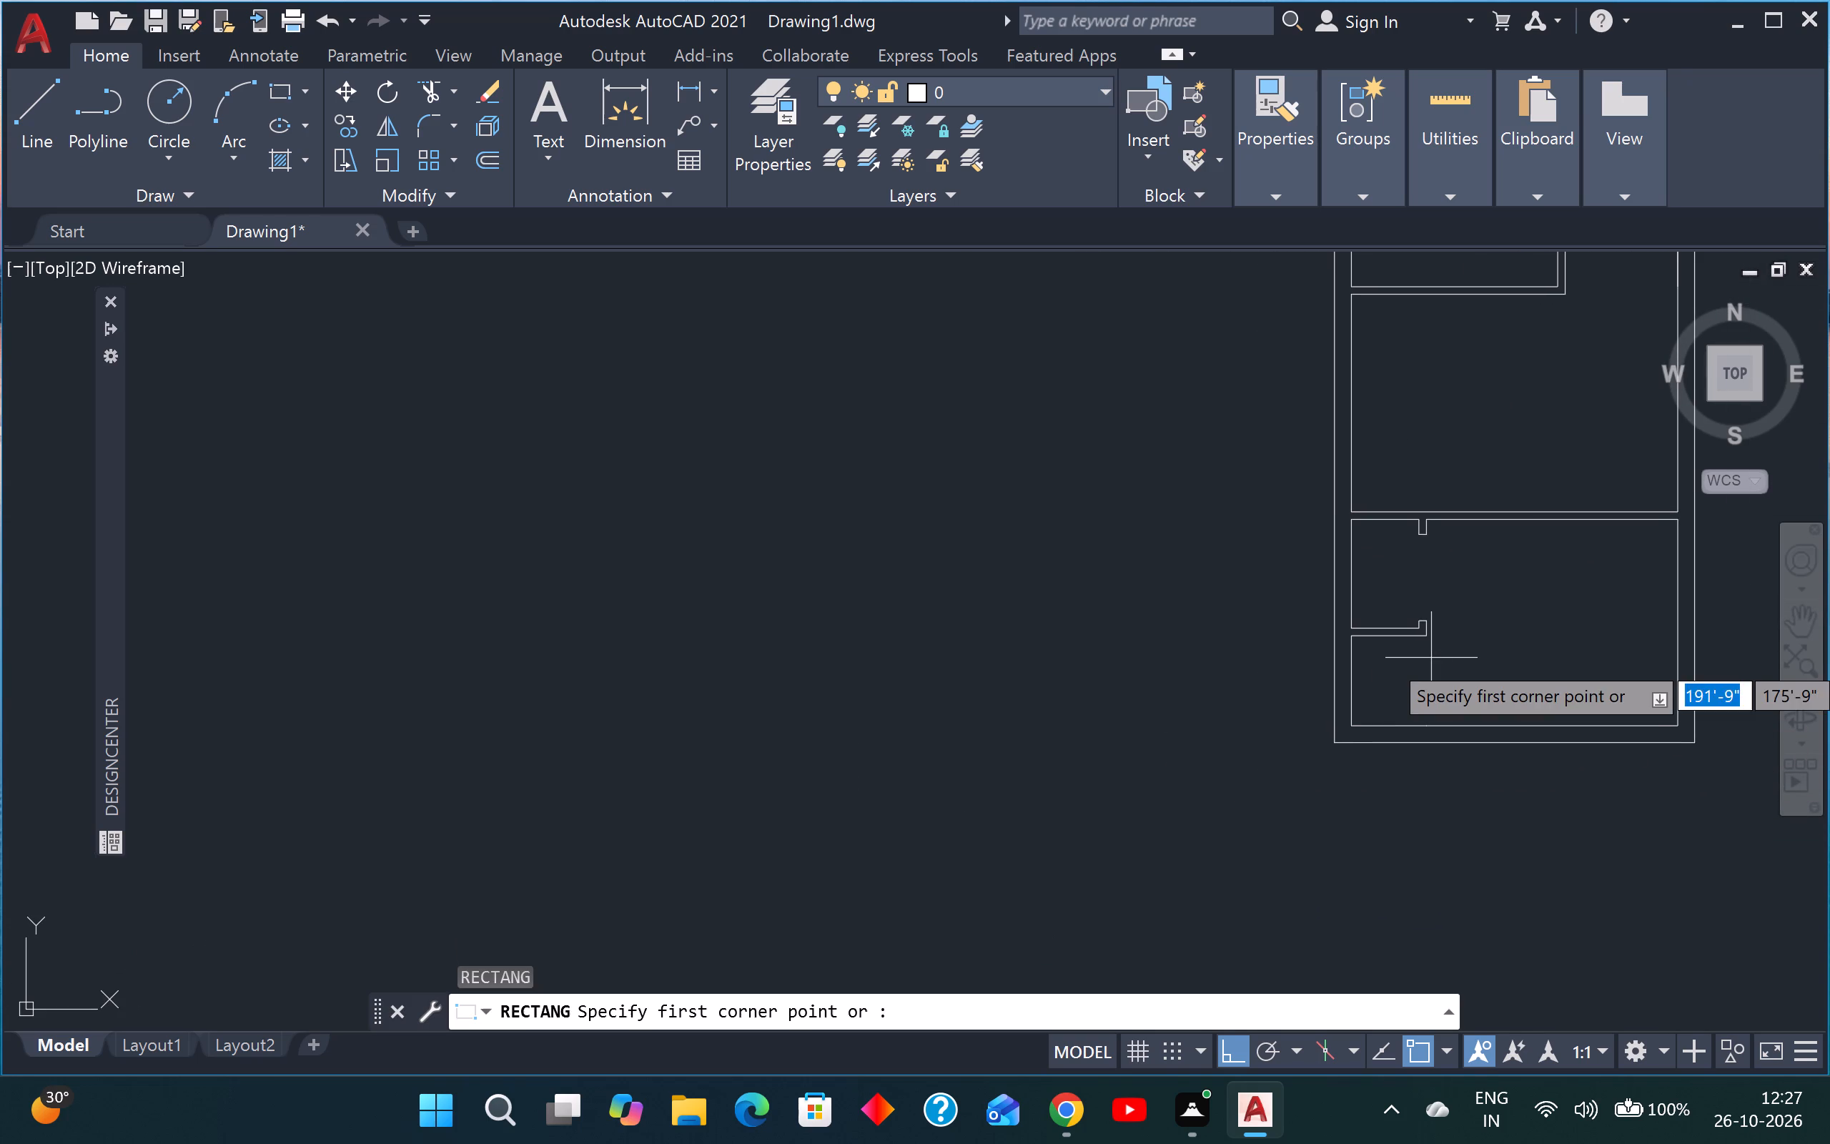
{"action": "scroll", "coordinate": [1362, 661], "scroll_direction": "up", "scroll_amount": 2}
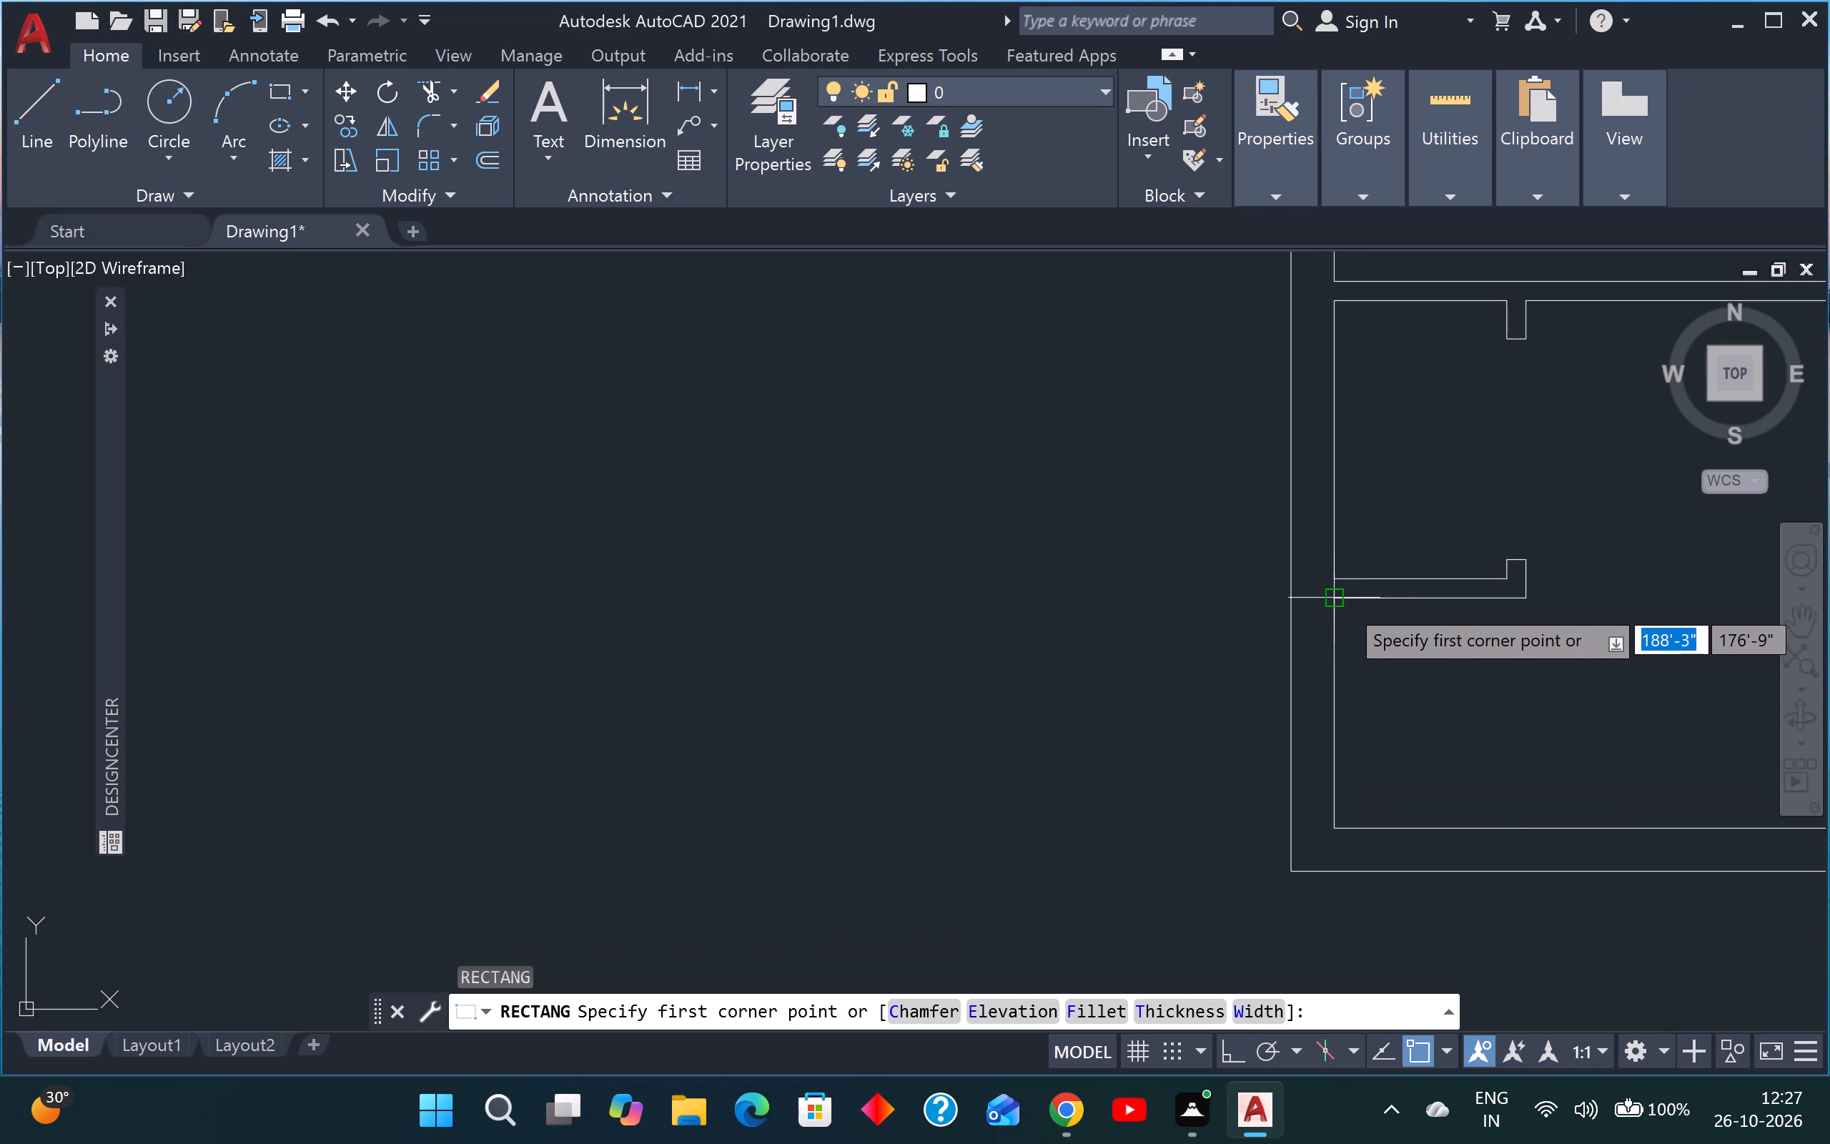
{"action": "left_click_drag", "start_coordinate": [1342, 602], "coordinate": [1339, 611]}
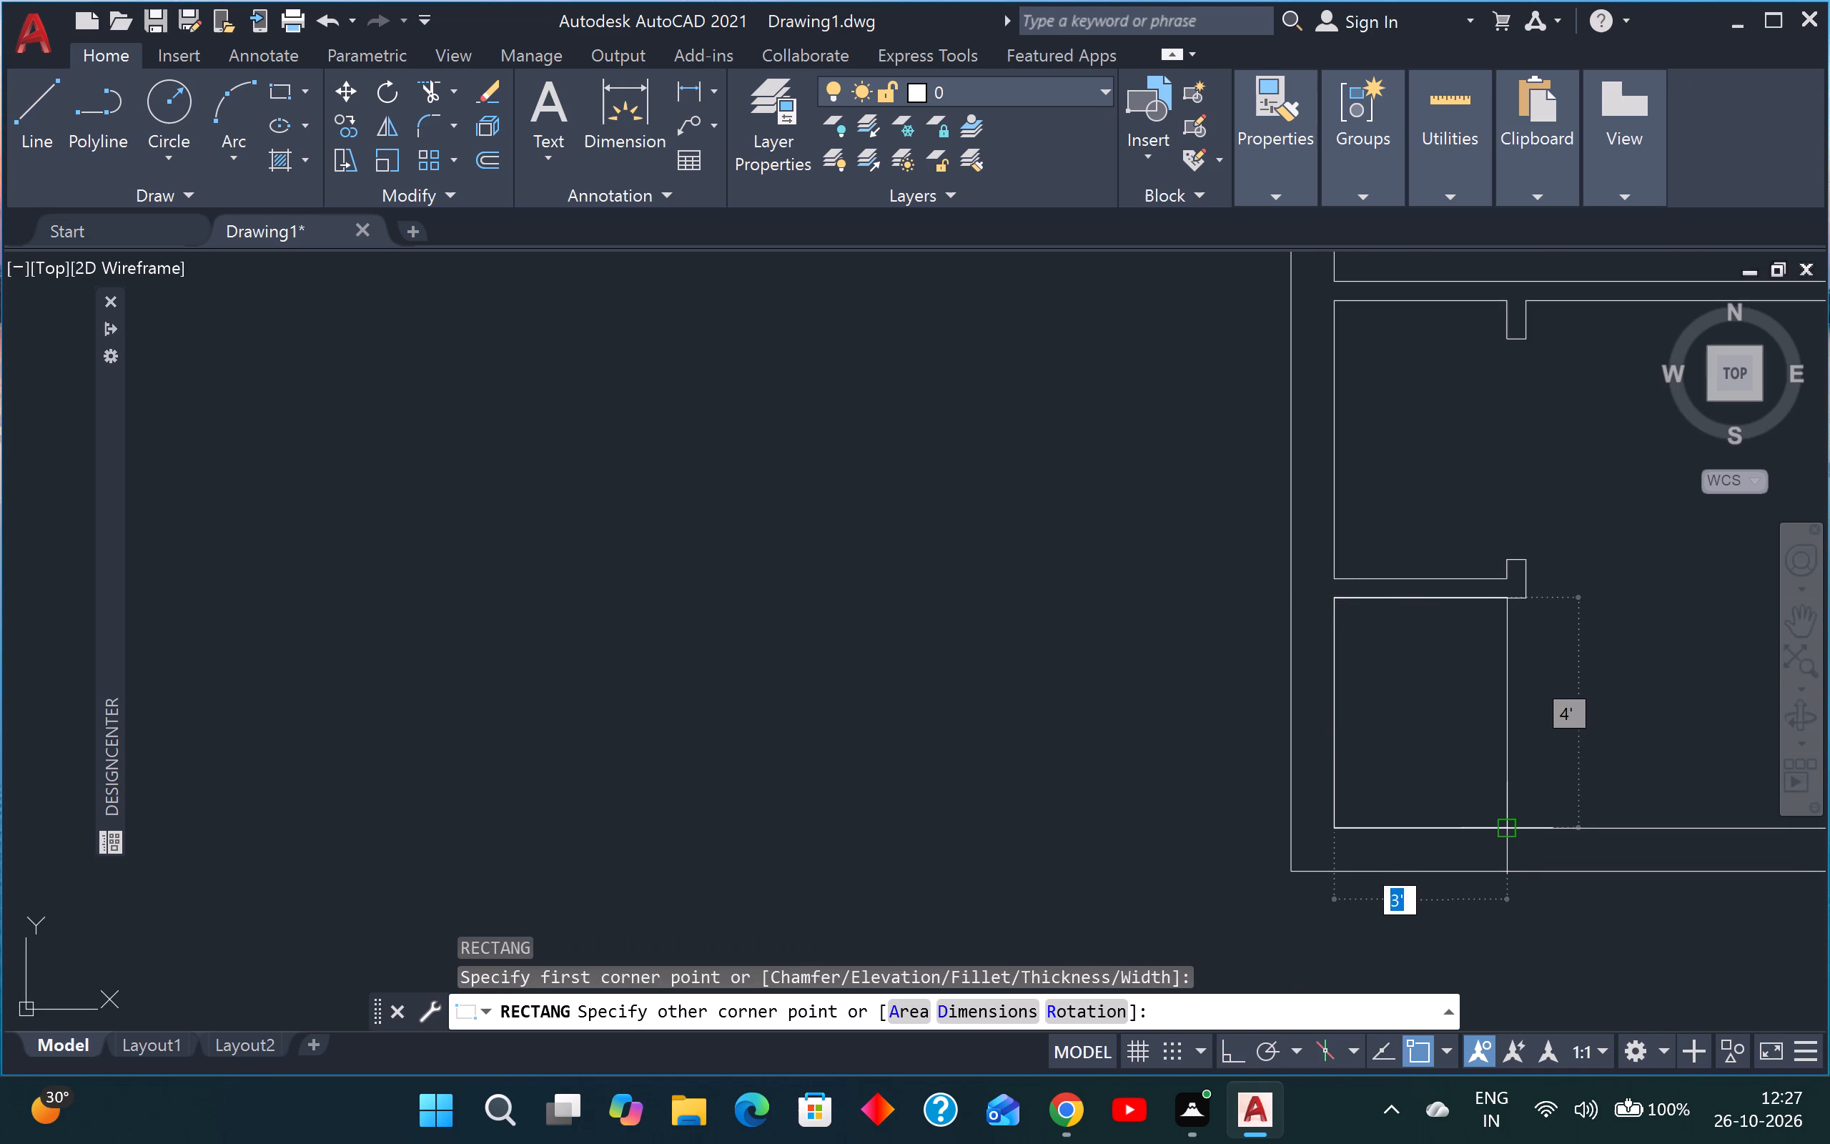
{"action": "left_click", "coordinate": [1498, 829]}
{"action": "key", "text": "Escape"}
{"action": "key", "text": "Escape"}
Draw both corner-to-corner diagonals of the 3' by 4' rectangle to form an X.
{"action": "type", "text": "l"}
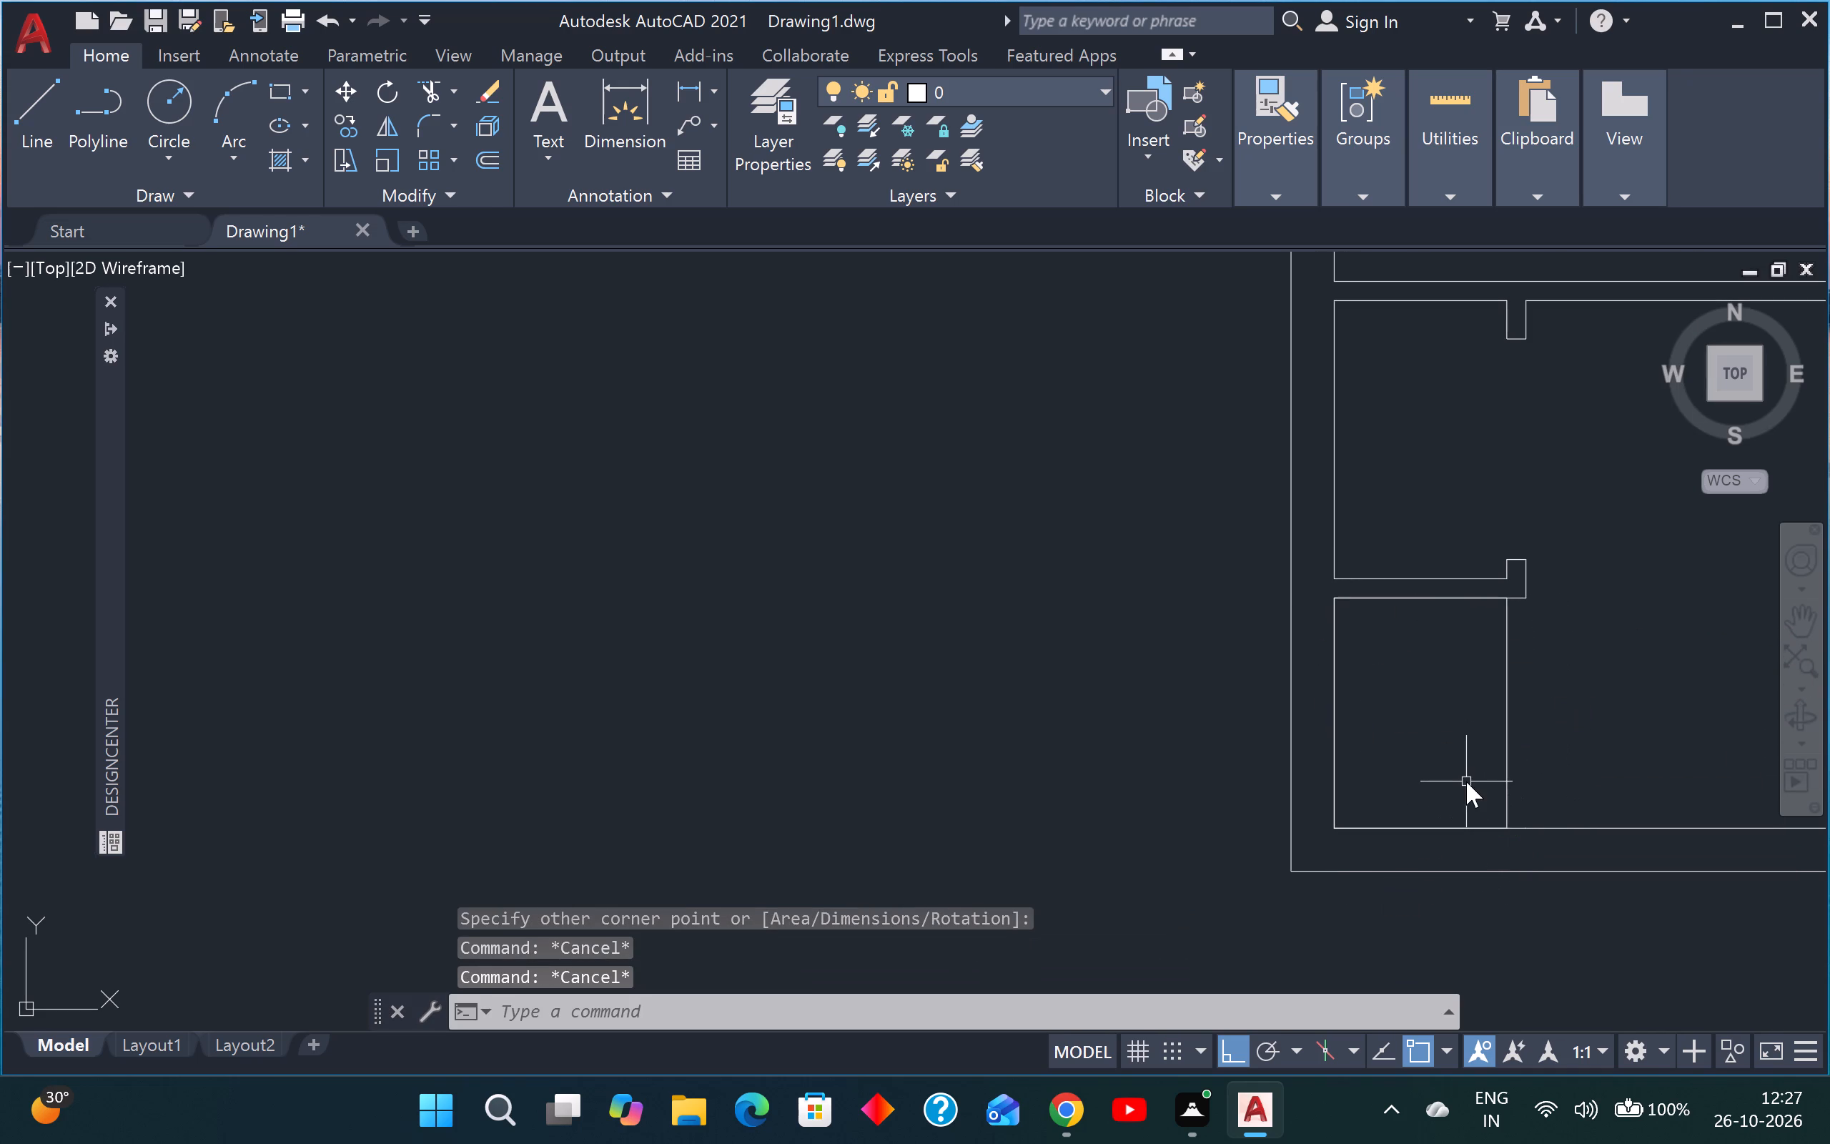
{"action": "key", "text": "space"}
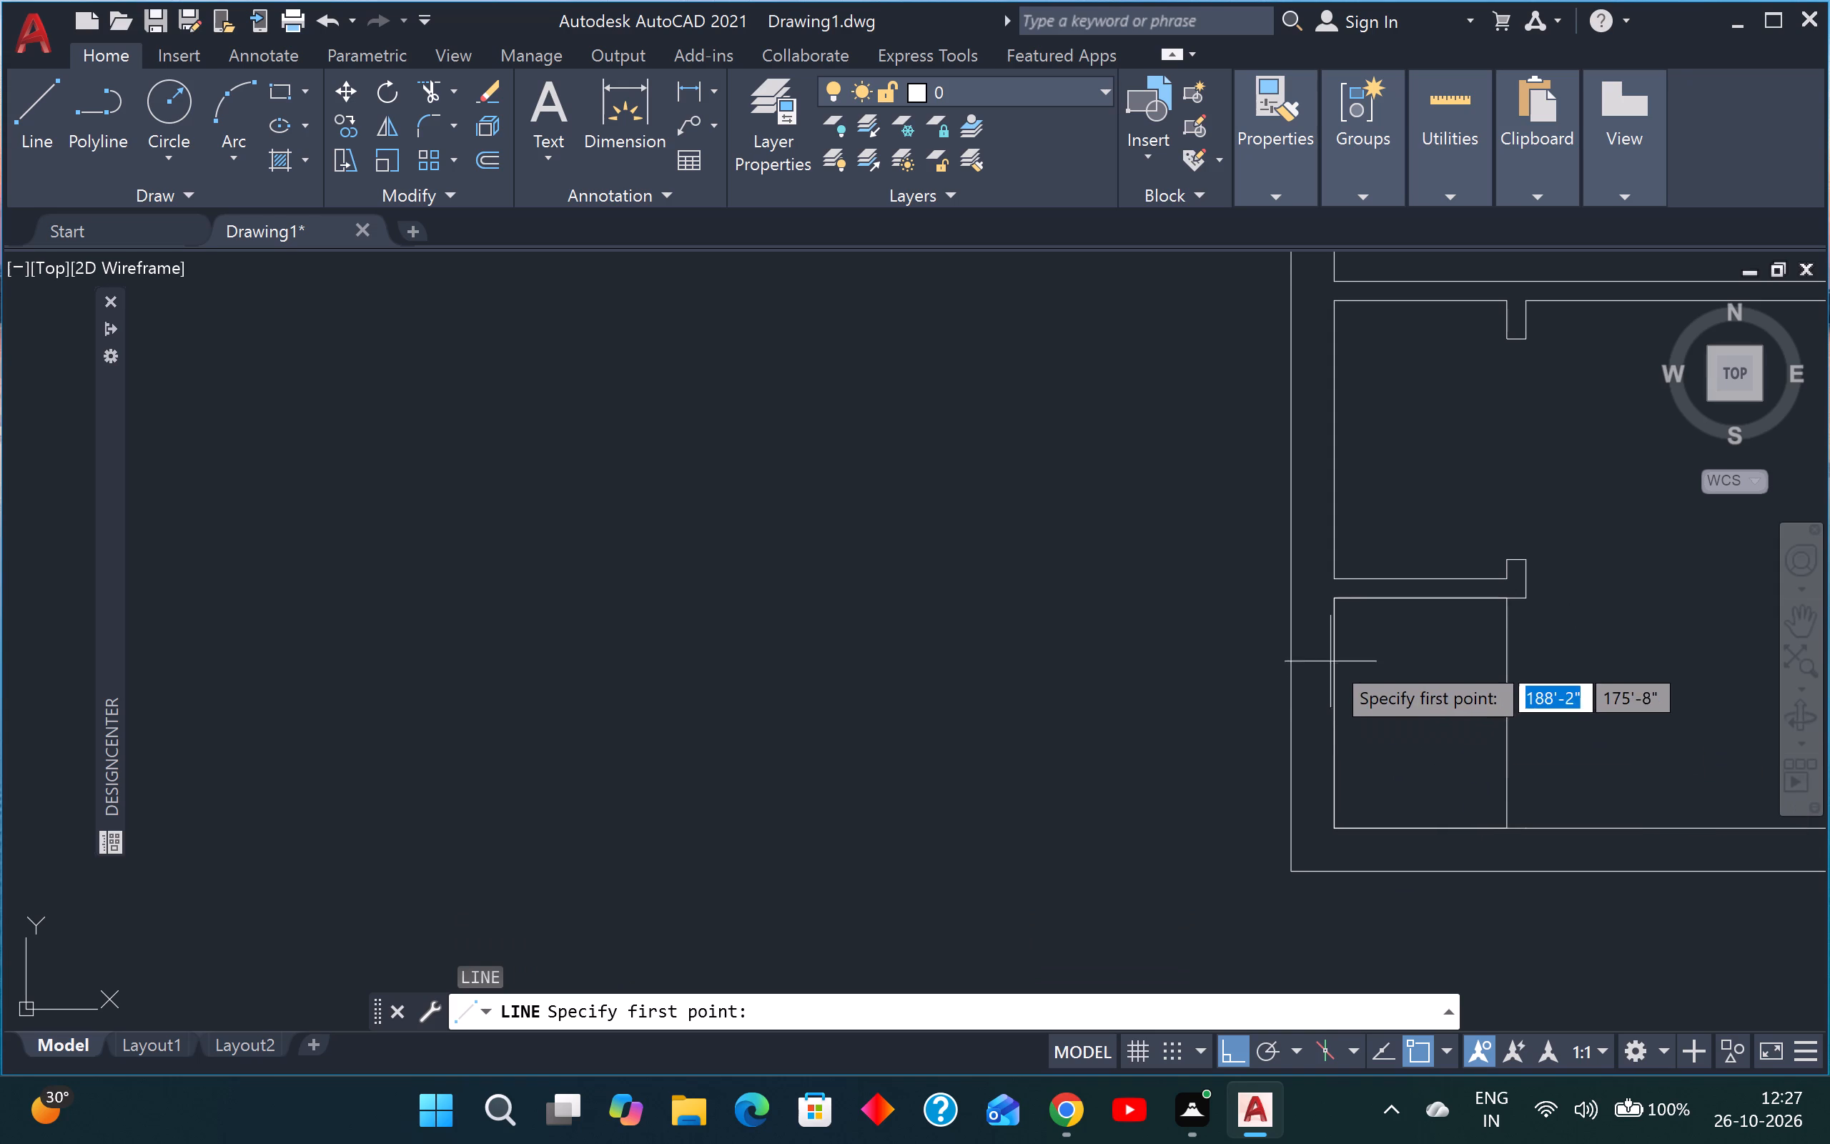
{"action": "scroll", "coordinate": [1336, 628], "scroll_direction": "up", "scroll_amount": 1}
{"action": "left_click", "coordinate": [1341, 583]}
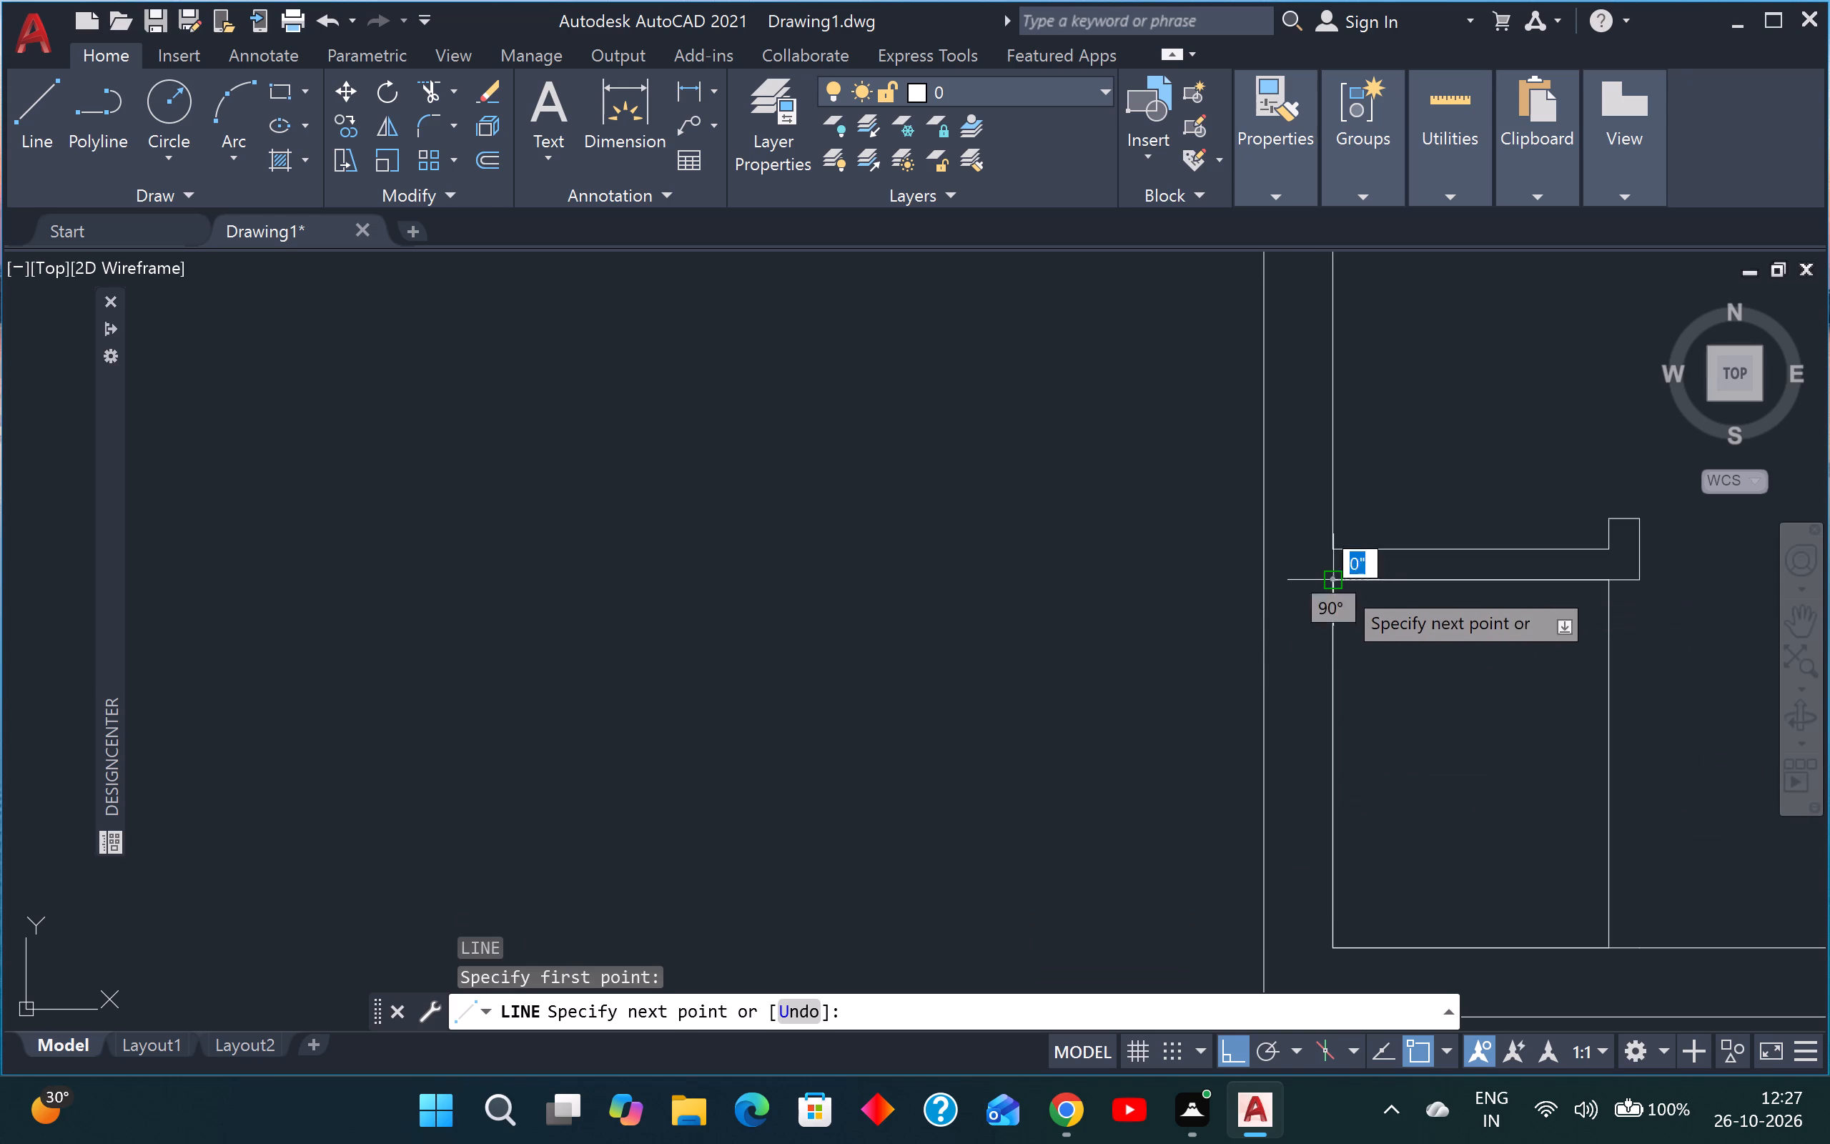
{"action": "left_click", "coordinate": [1610, 940]}
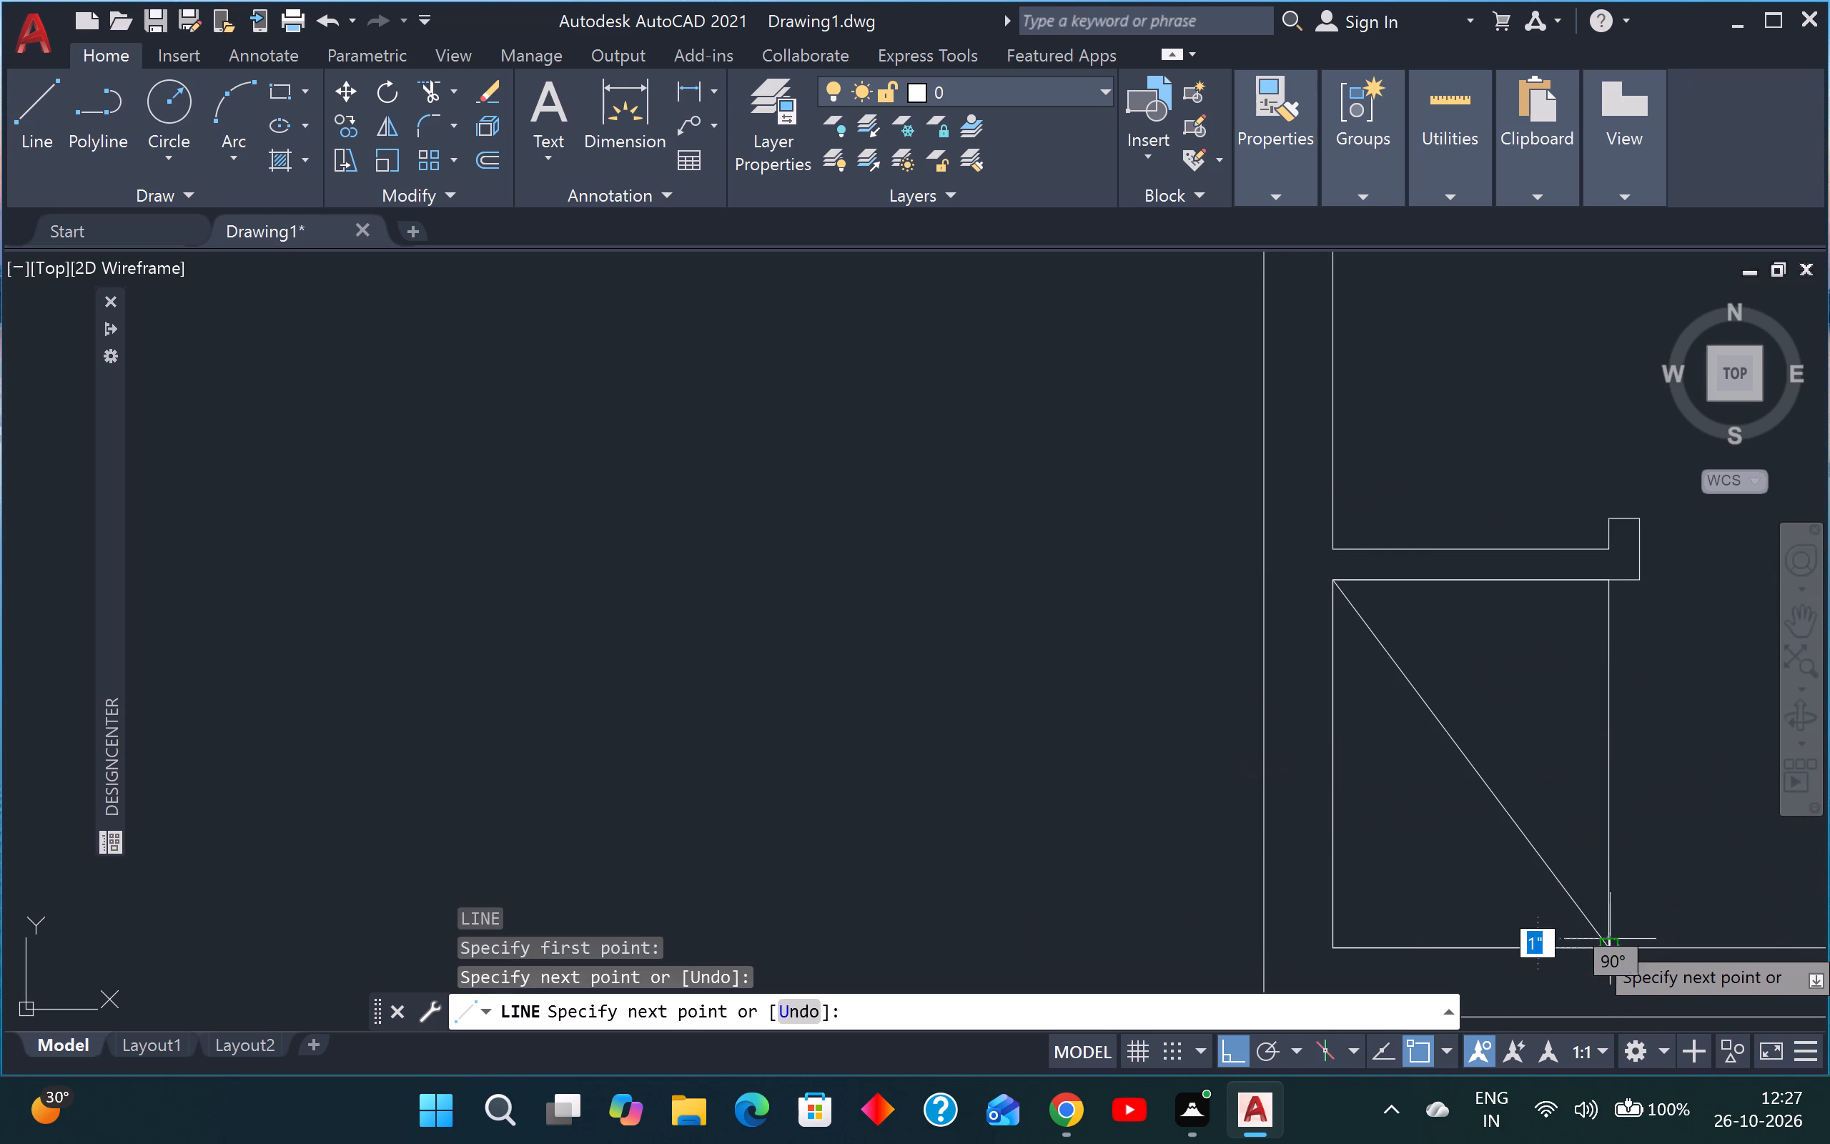
{"action": "key", "text": "Escape"}
{"action": "key", "text": "space"}
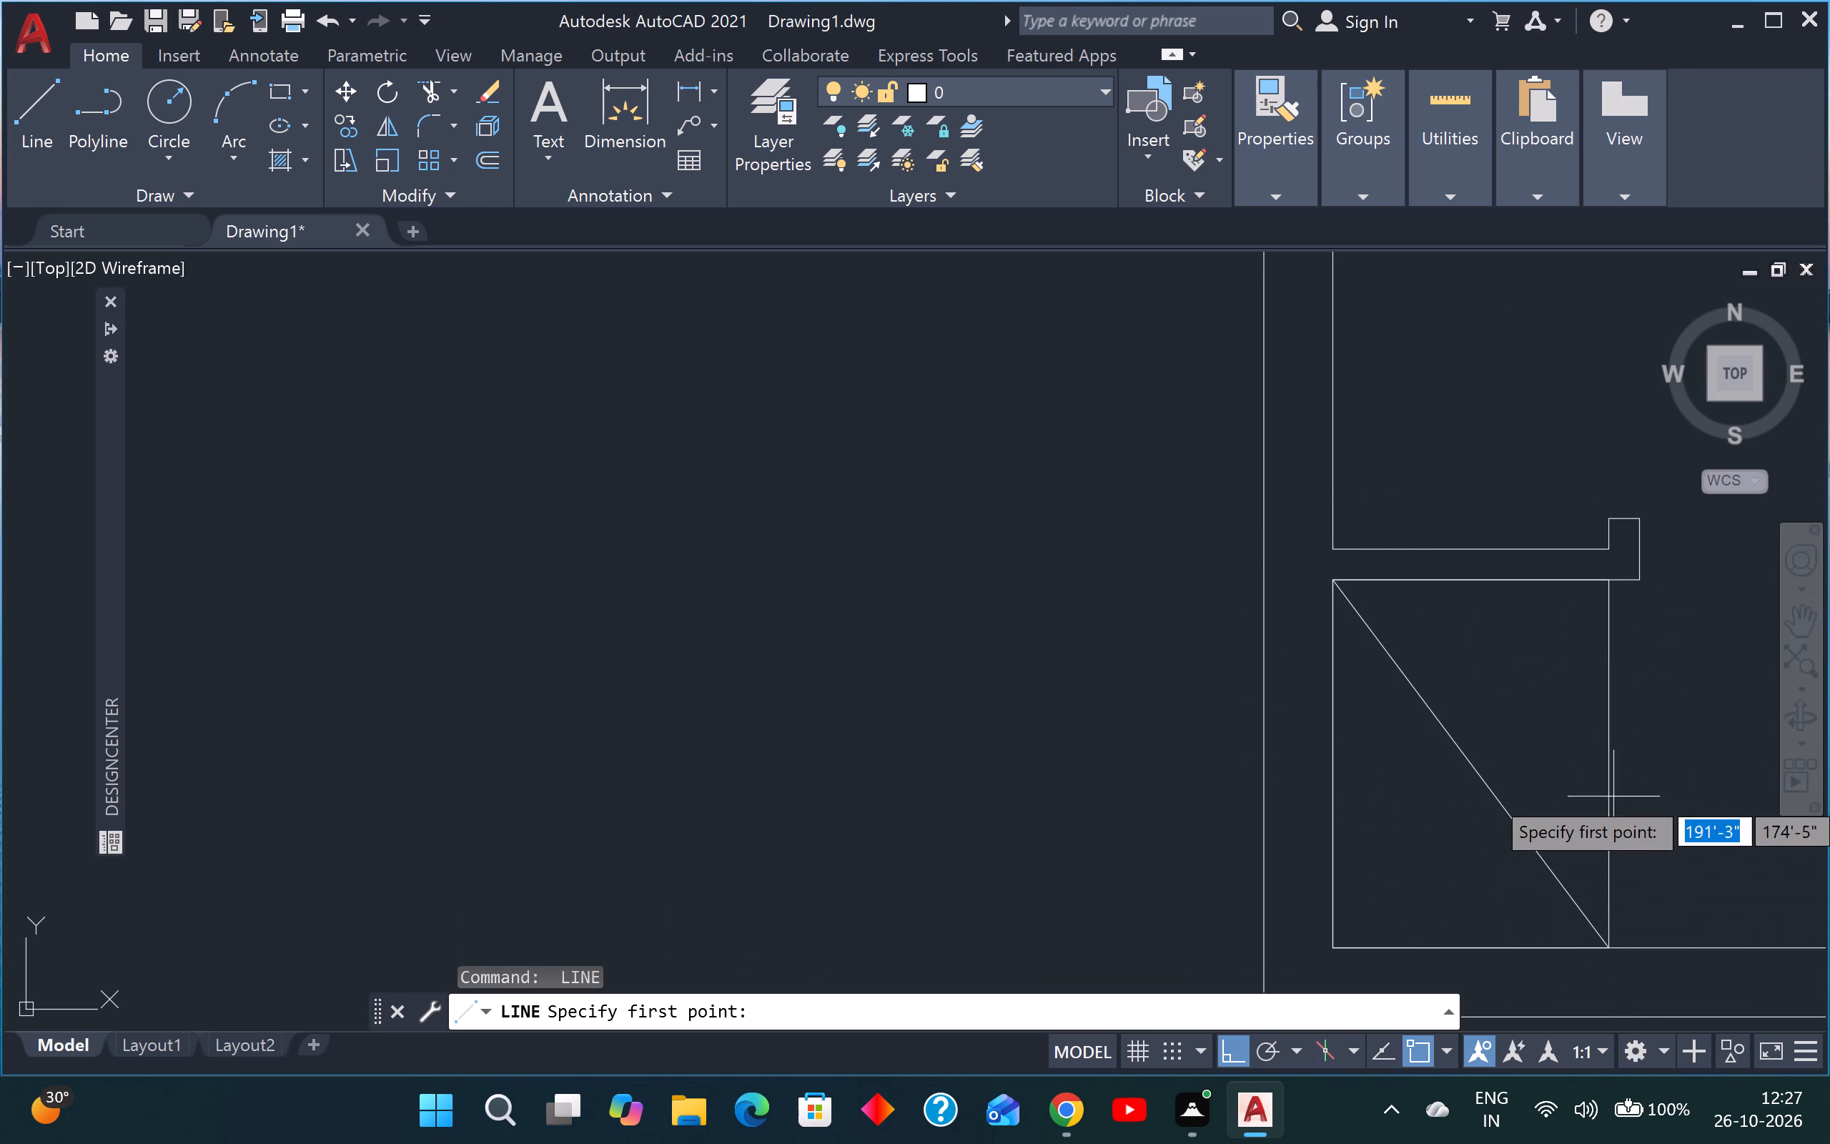
{"action": "left_click", "coordinate": [1603, 586]}
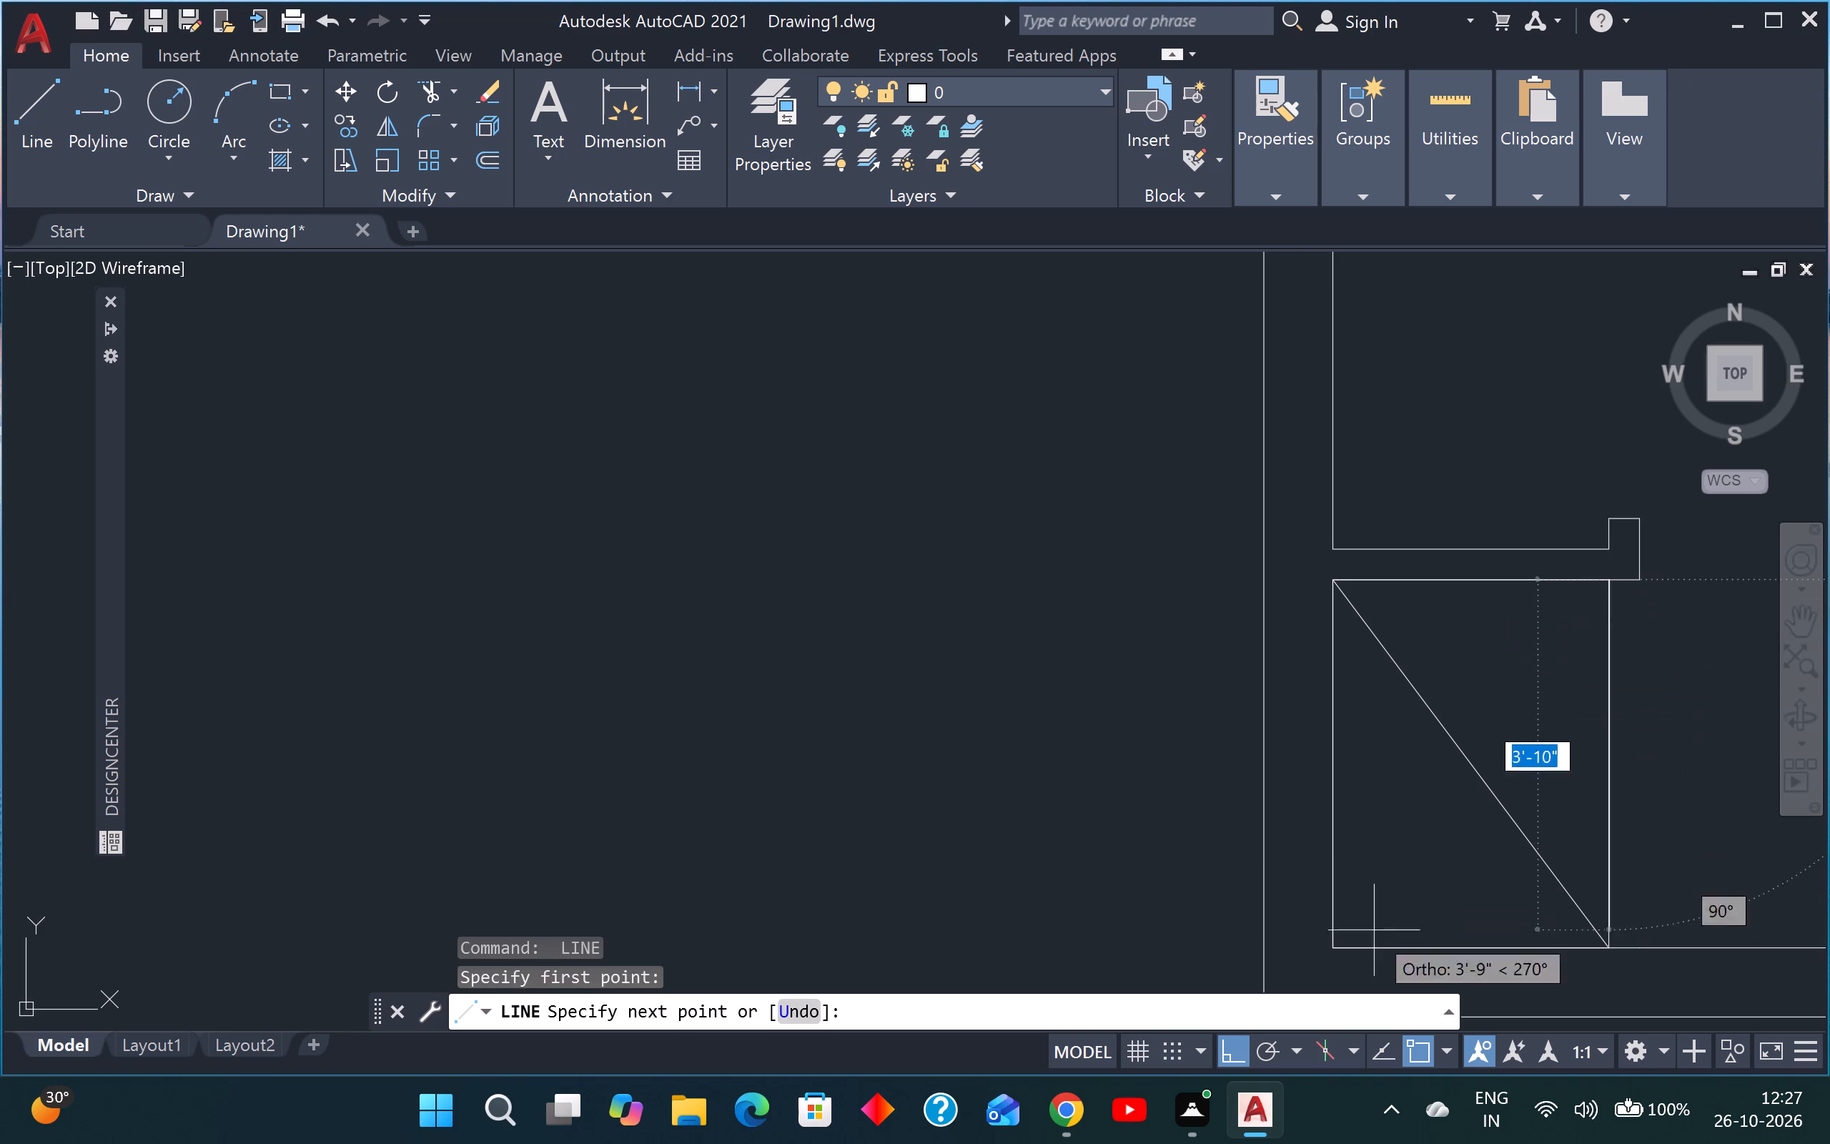
{"action": "left_click", "coordinate": [1331, 946]}
{"action": "key", "text": "space"}
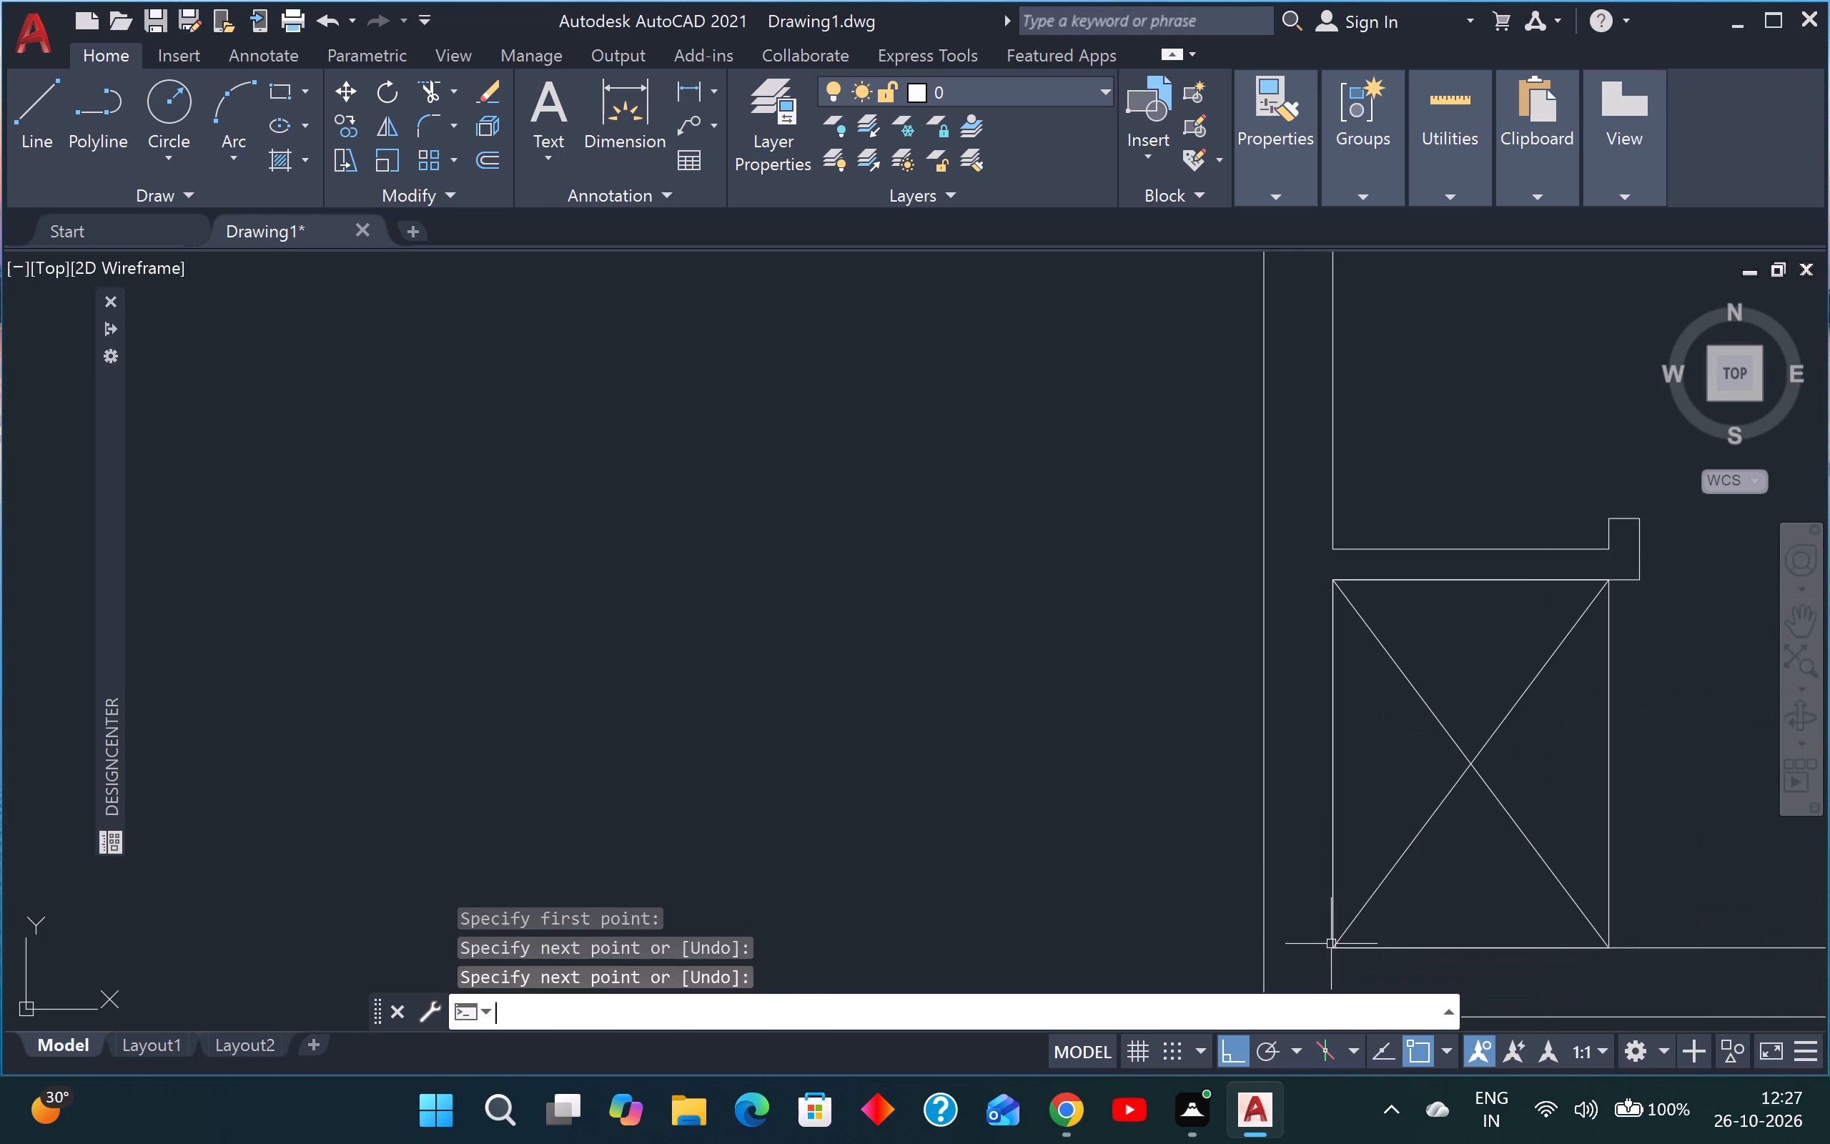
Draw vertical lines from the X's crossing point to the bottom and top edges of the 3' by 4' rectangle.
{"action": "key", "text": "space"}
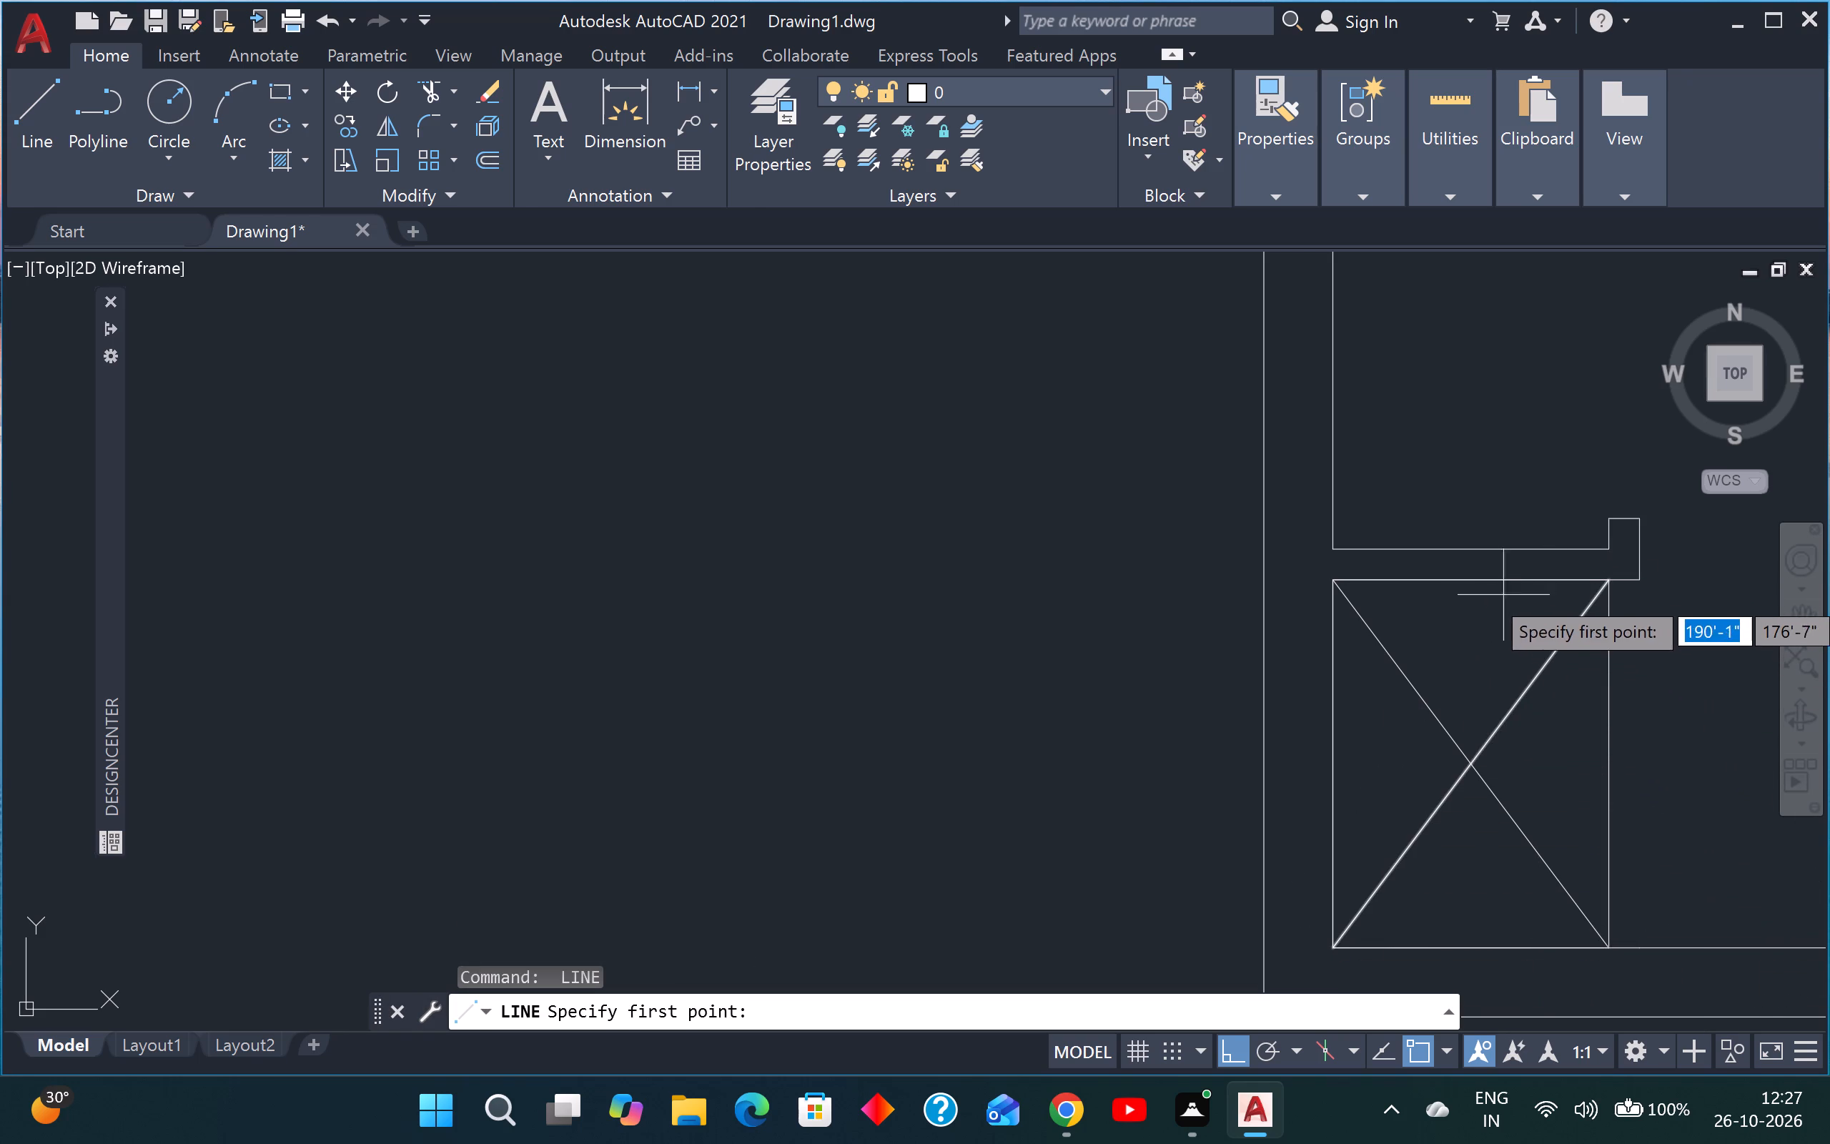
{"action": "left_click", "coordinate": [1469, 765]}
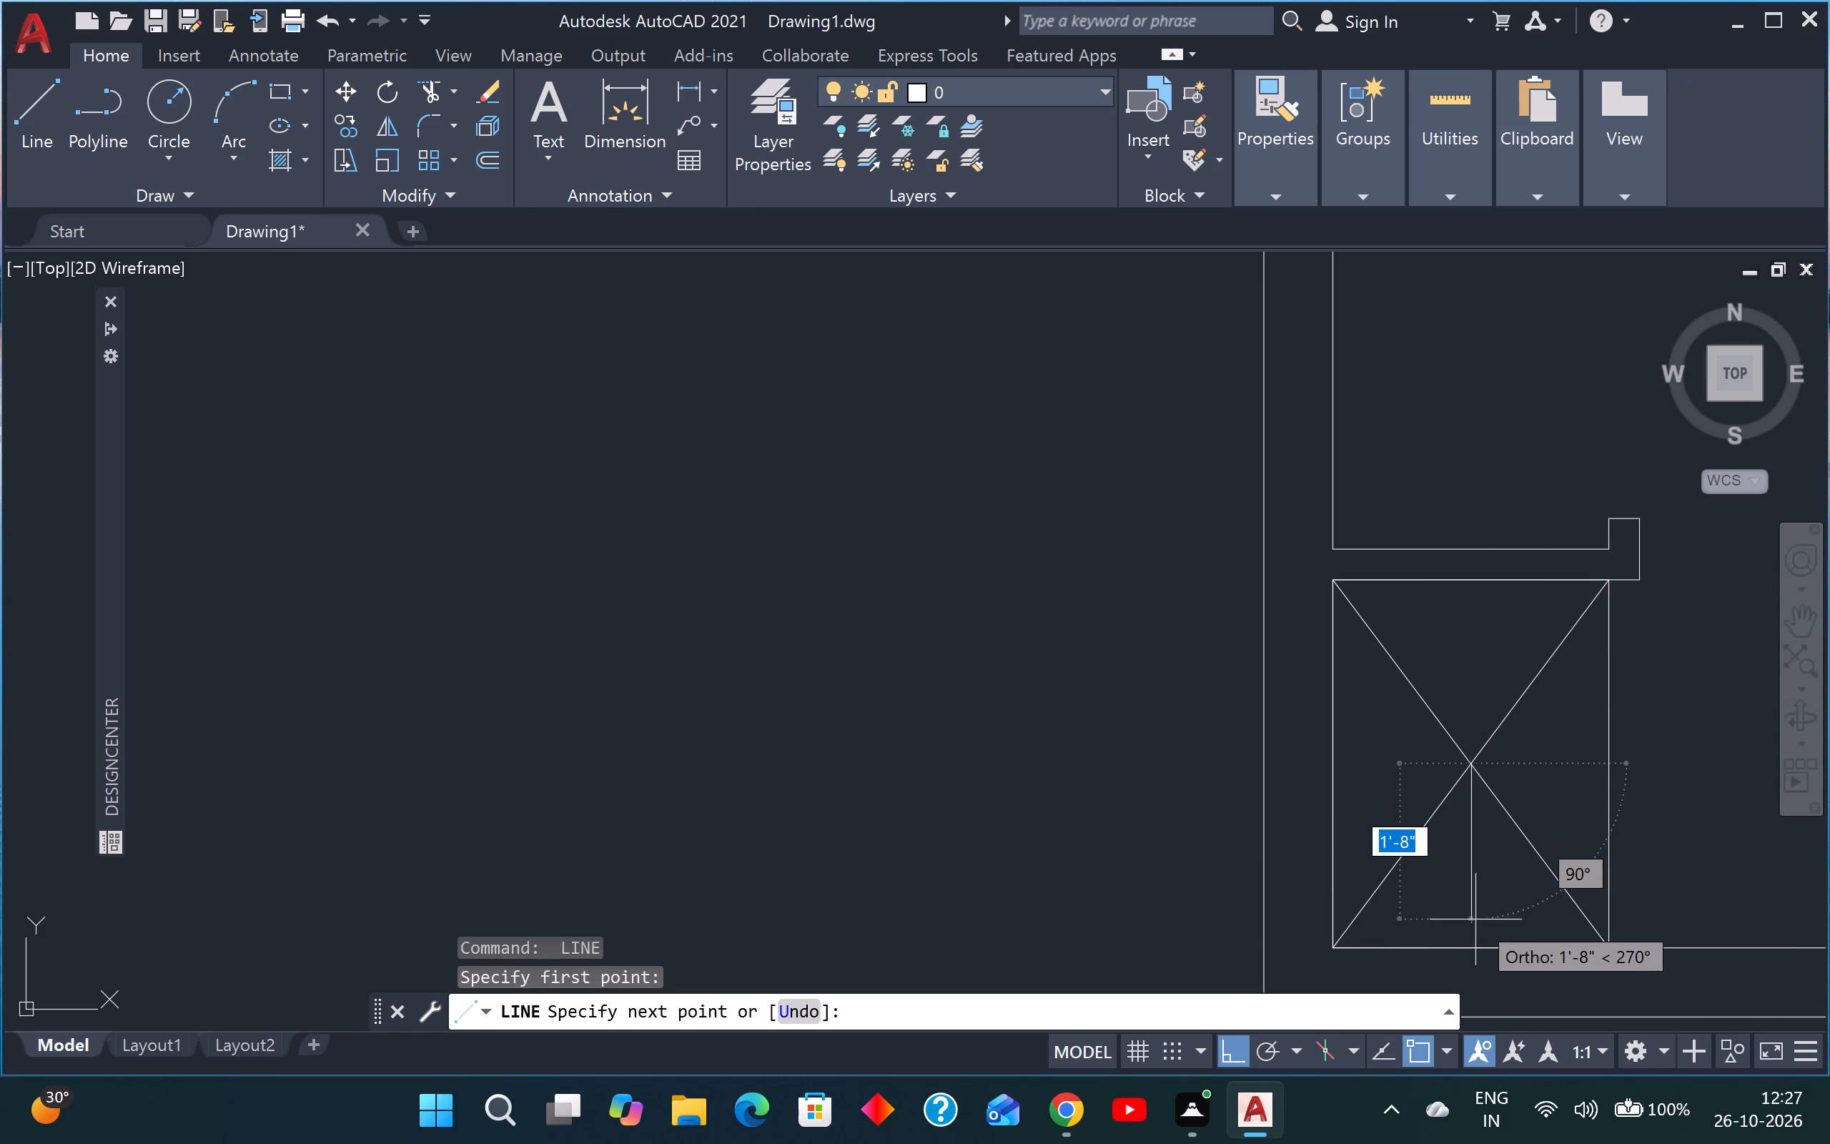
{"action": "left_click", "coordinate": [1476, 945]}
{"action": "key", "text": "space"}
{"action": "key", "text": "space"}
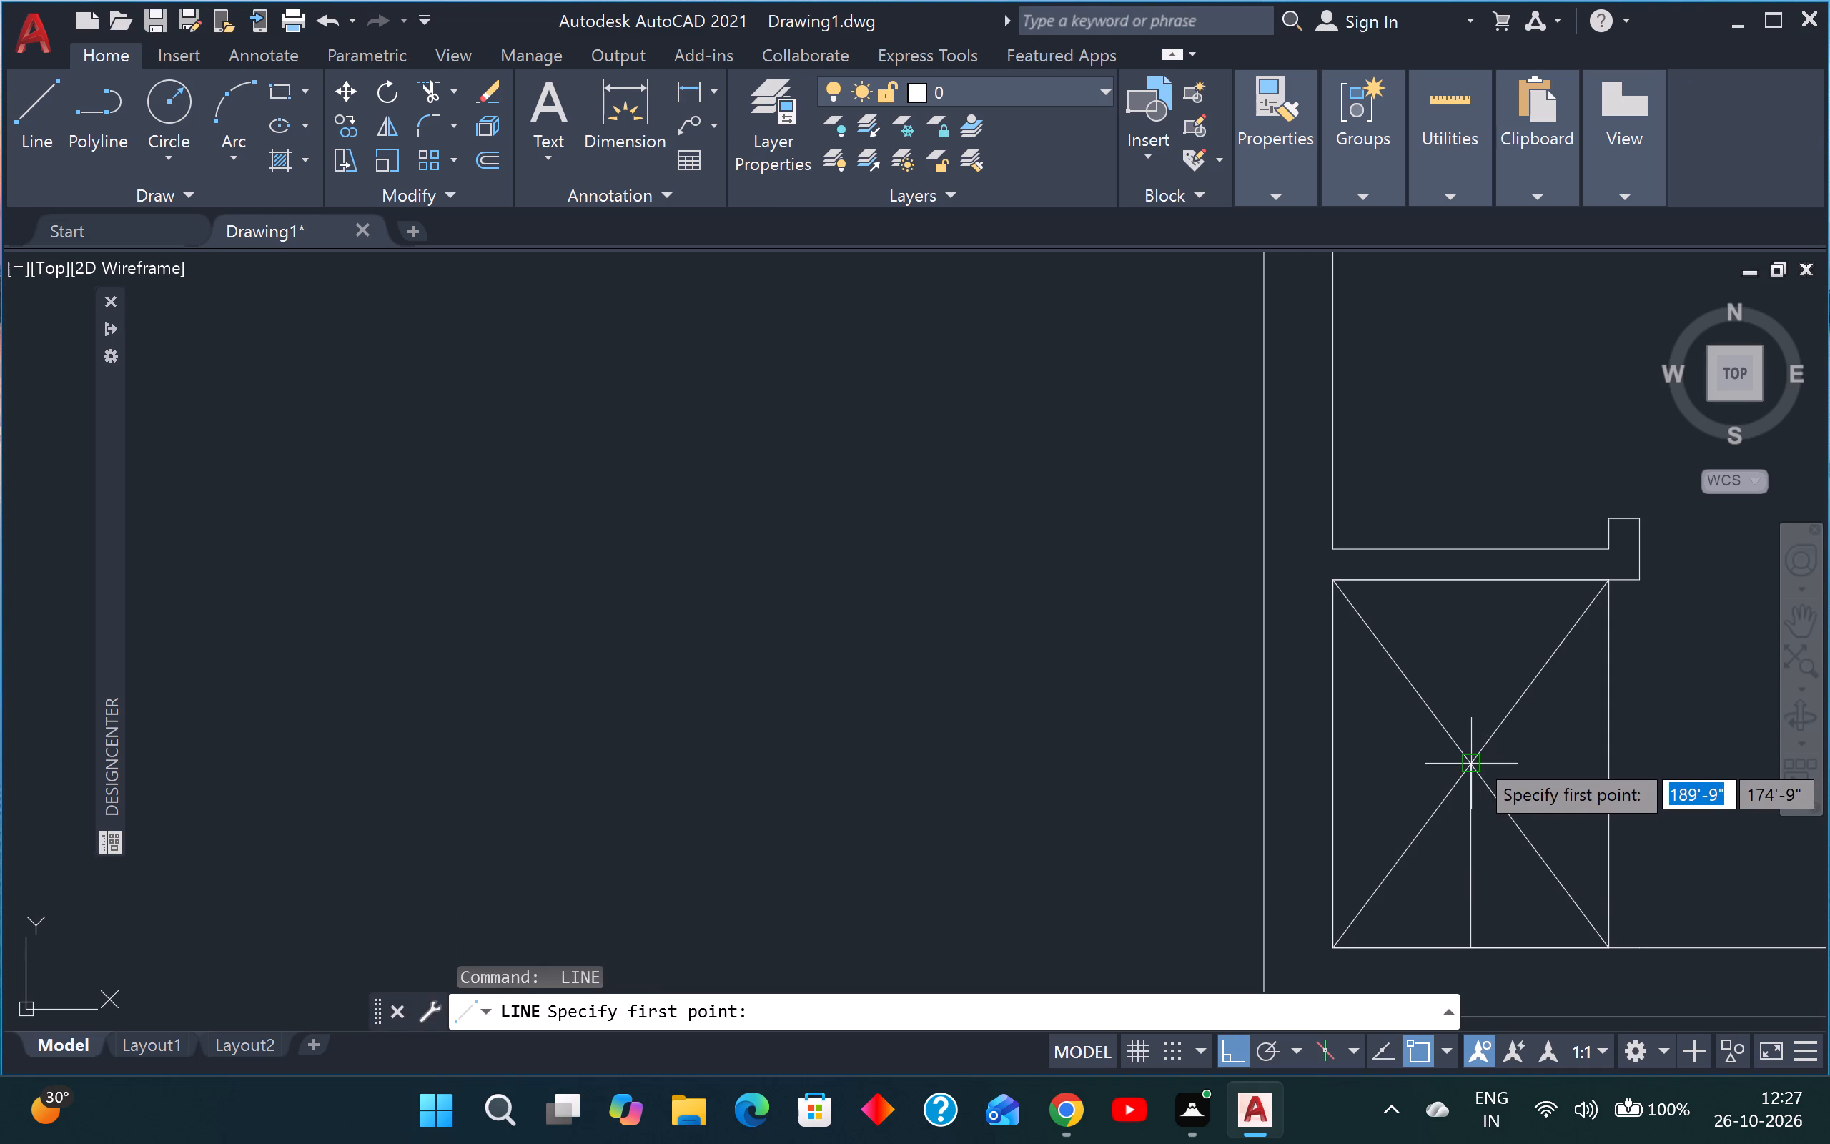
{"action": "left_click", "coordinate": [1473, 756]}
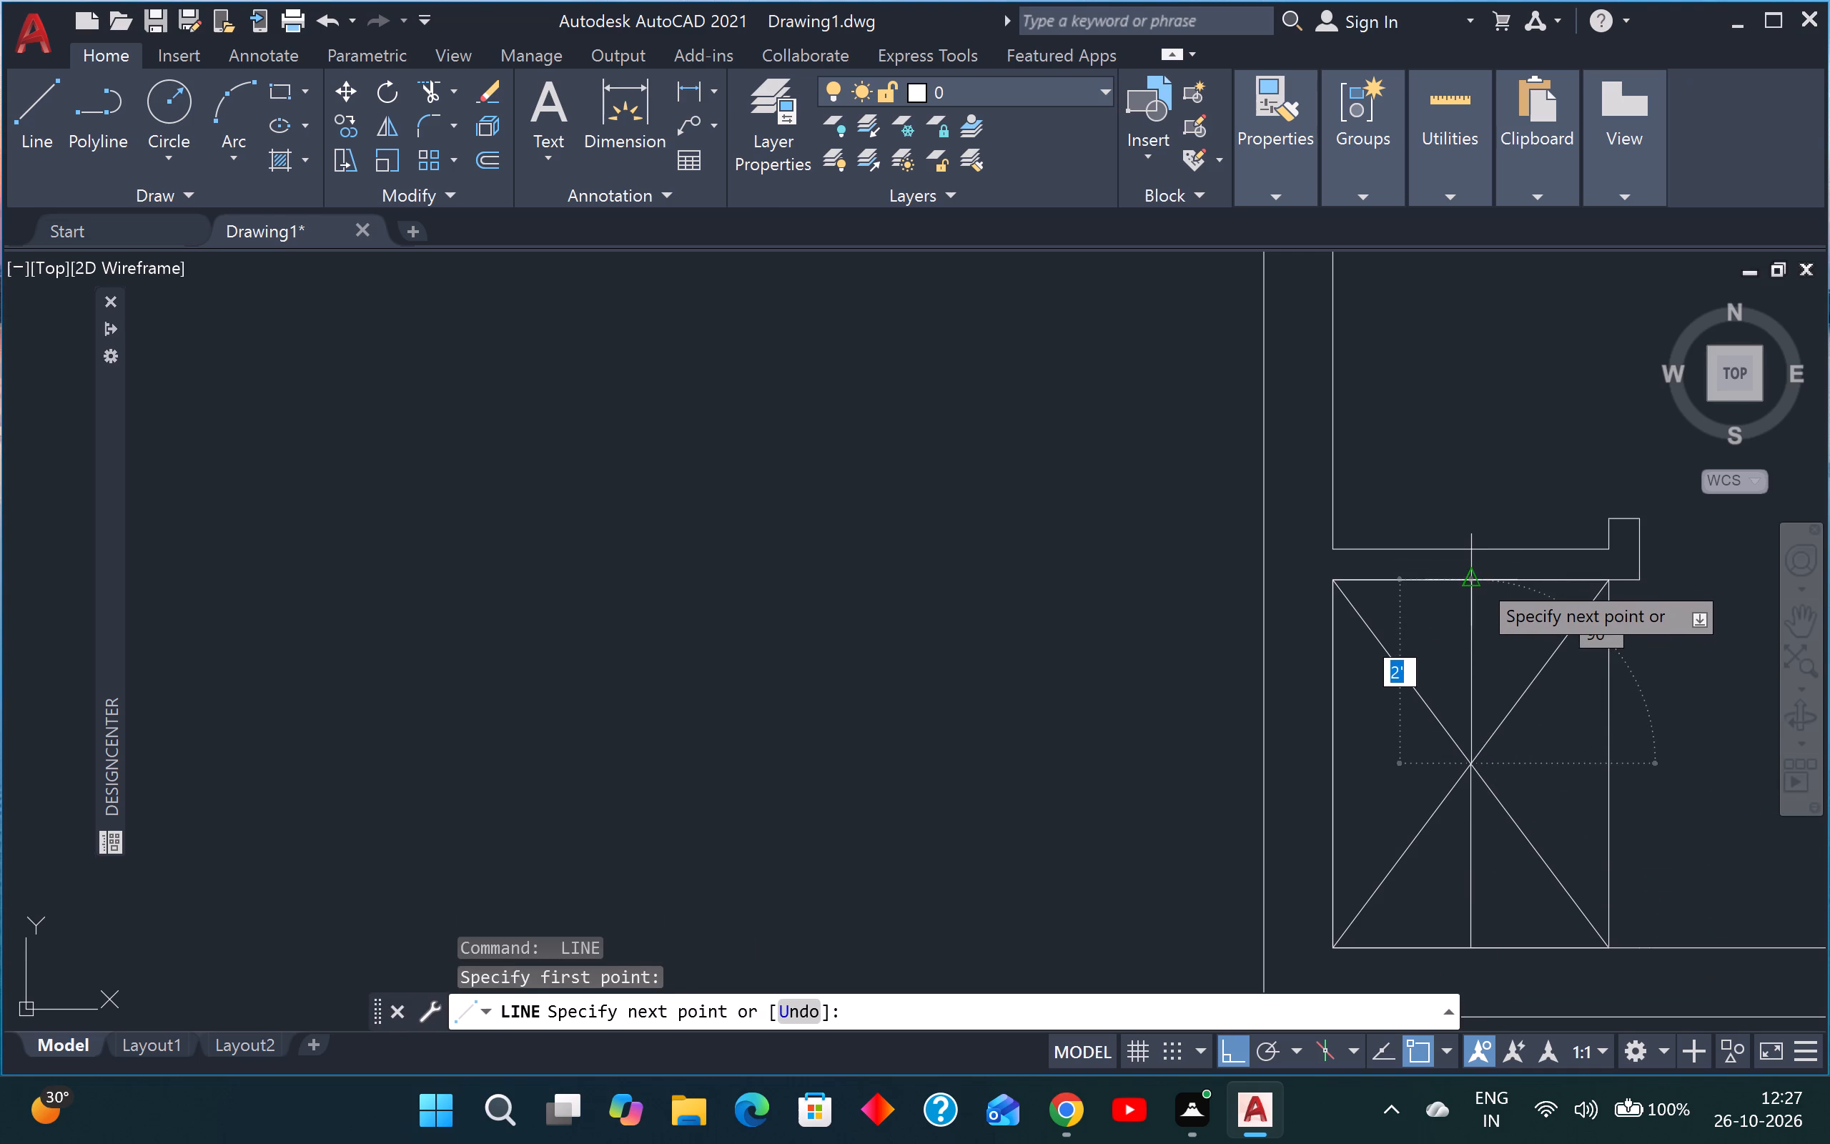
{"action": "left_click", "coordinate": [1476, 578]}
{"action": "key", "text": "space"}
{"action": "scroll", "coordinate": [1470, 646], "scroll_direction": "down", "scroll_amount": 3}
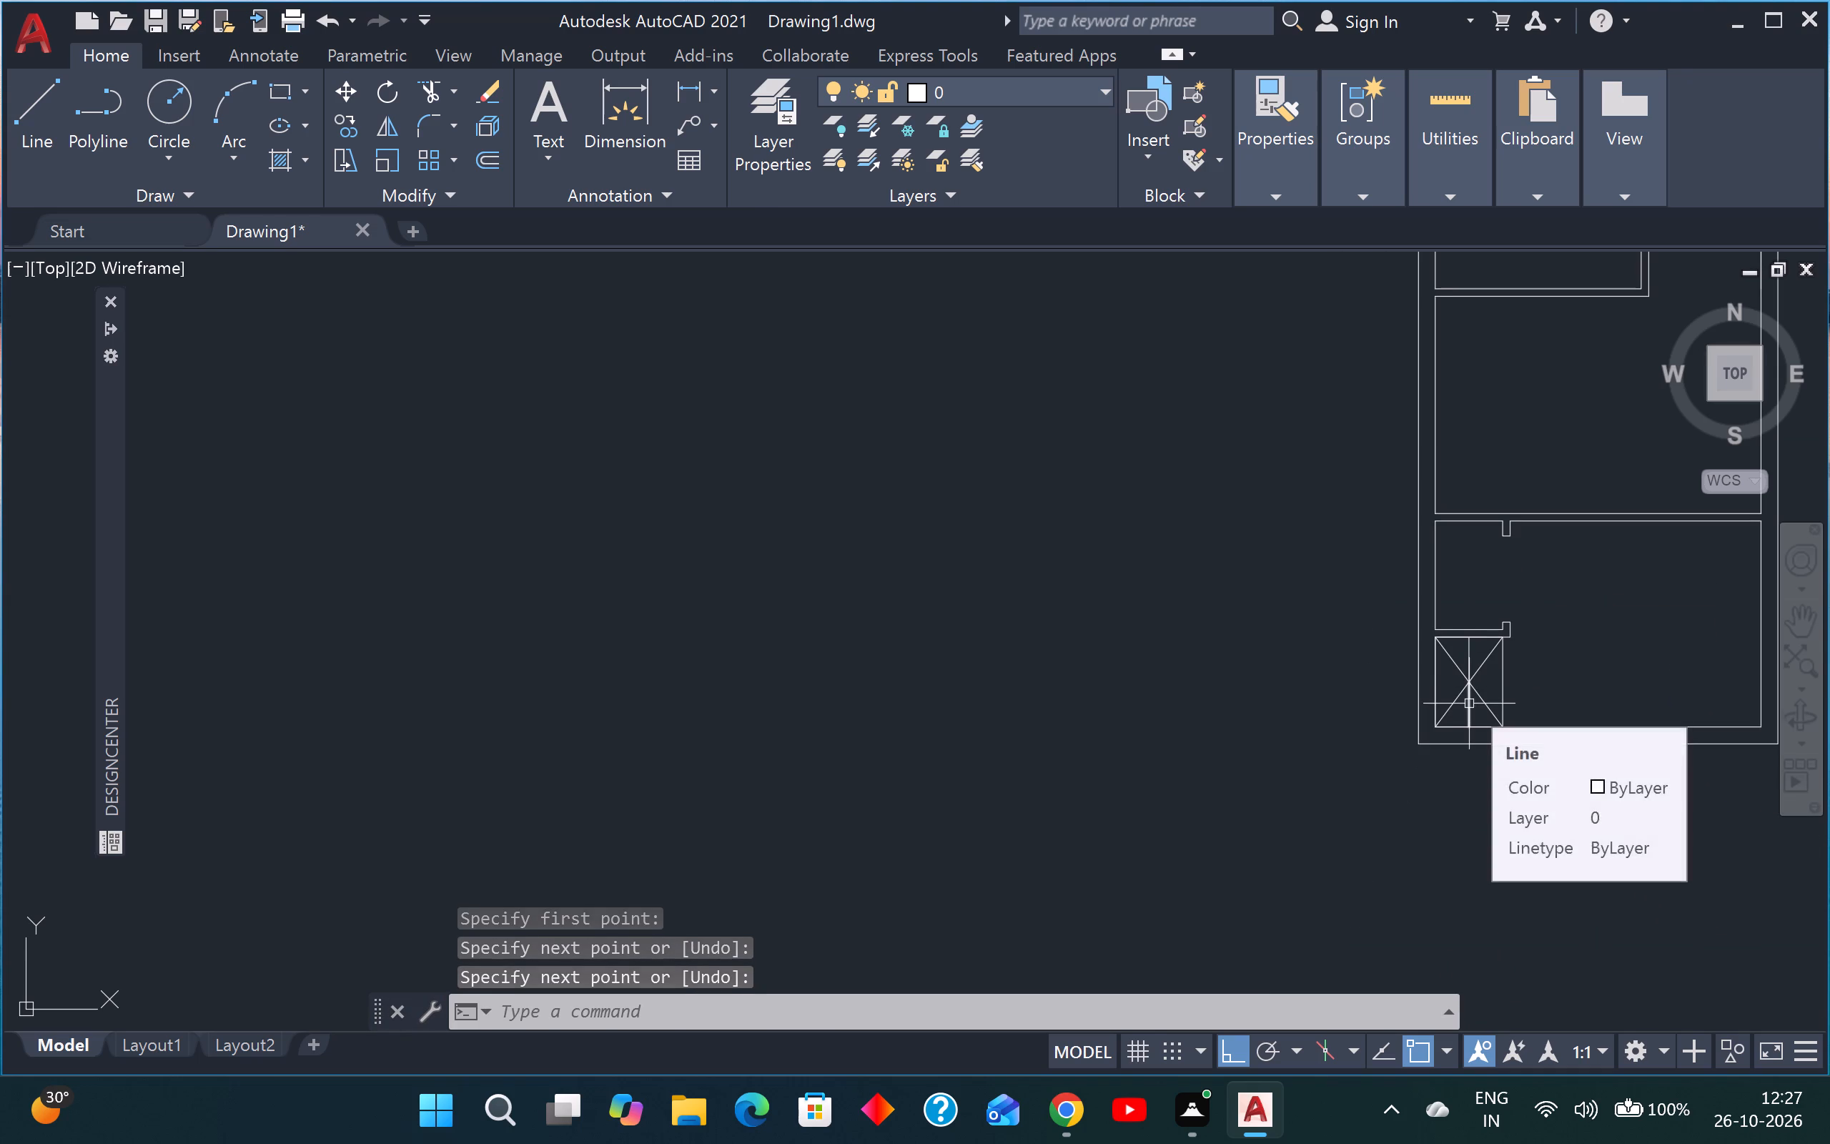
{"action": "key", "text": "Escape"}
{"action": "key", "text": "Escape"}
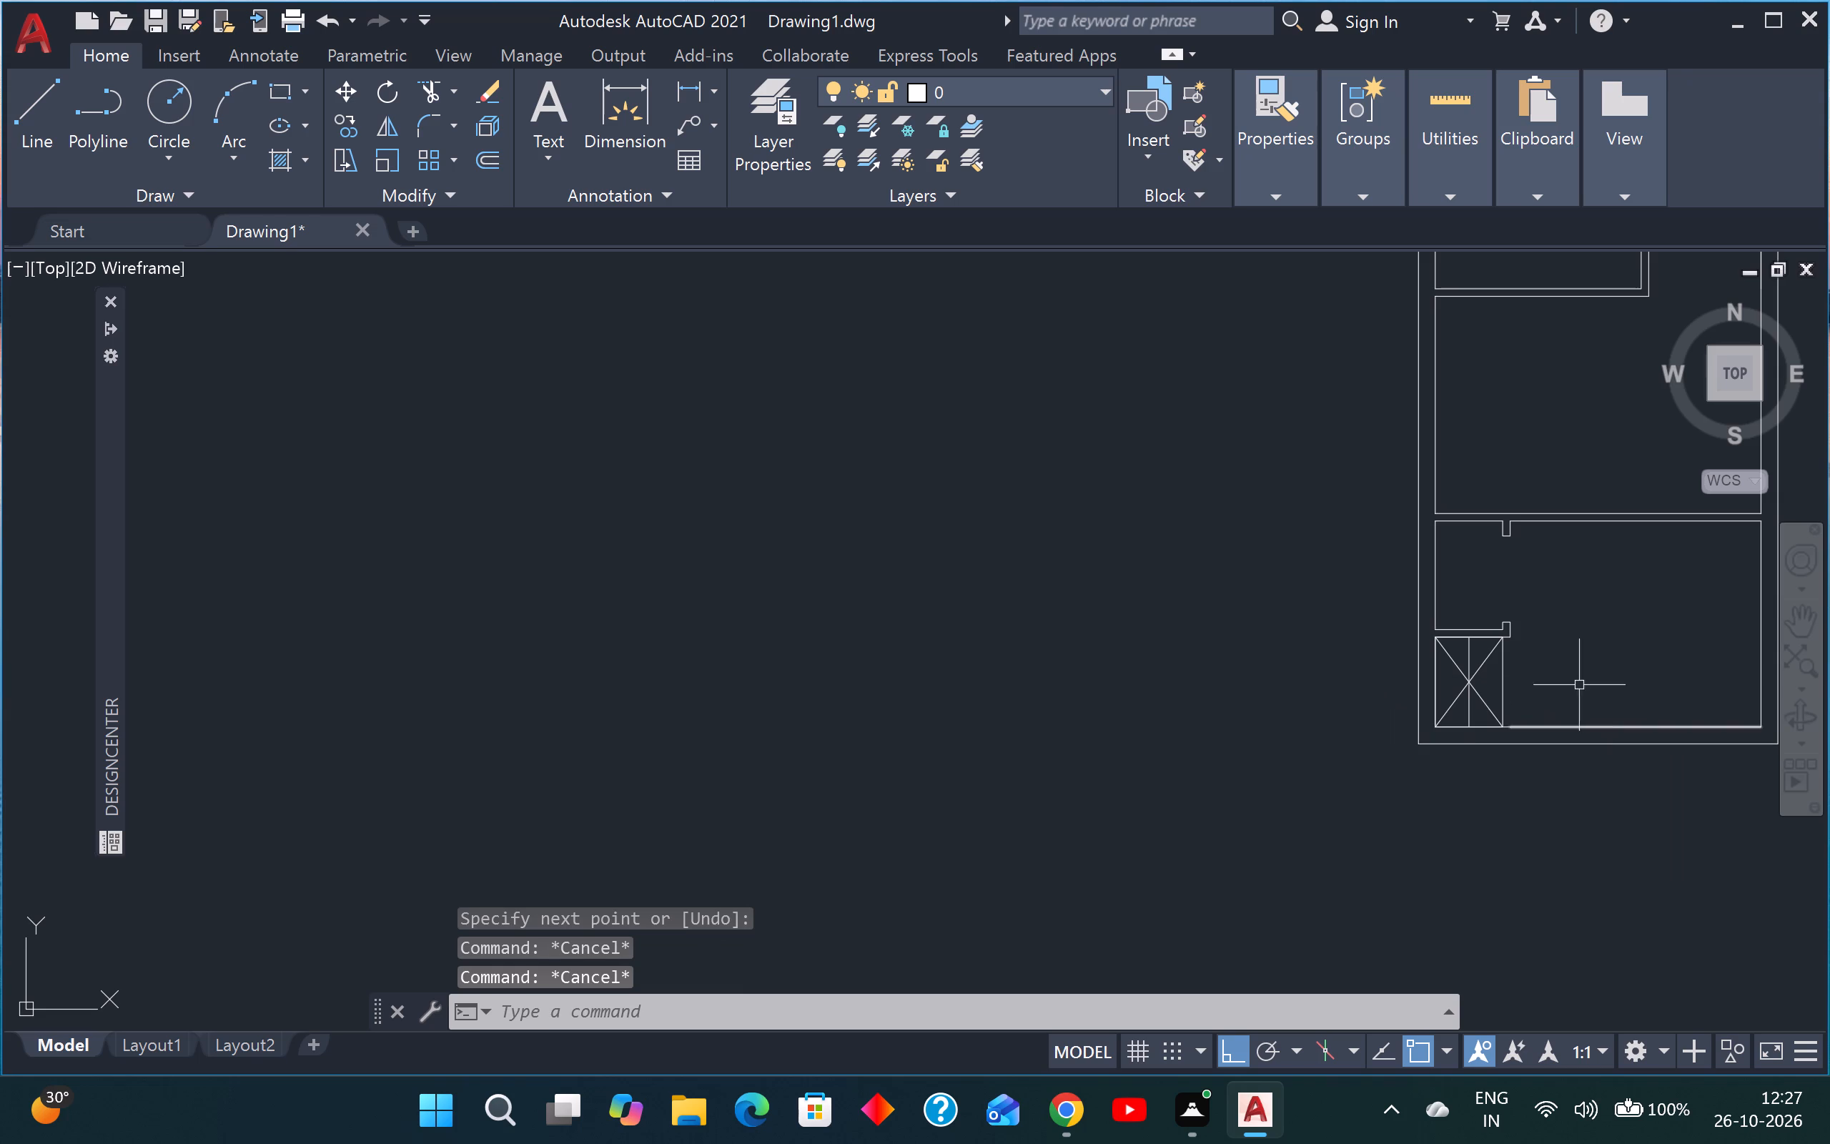
Explode the 3' by 4' rectangle into separate lines.
{"action": "scroll", "coordinate": [1518, 672], "scroll_direction": "up", "scroll_amount": 2}
{"action": "left_click", "coordinate": [1518, 673]}
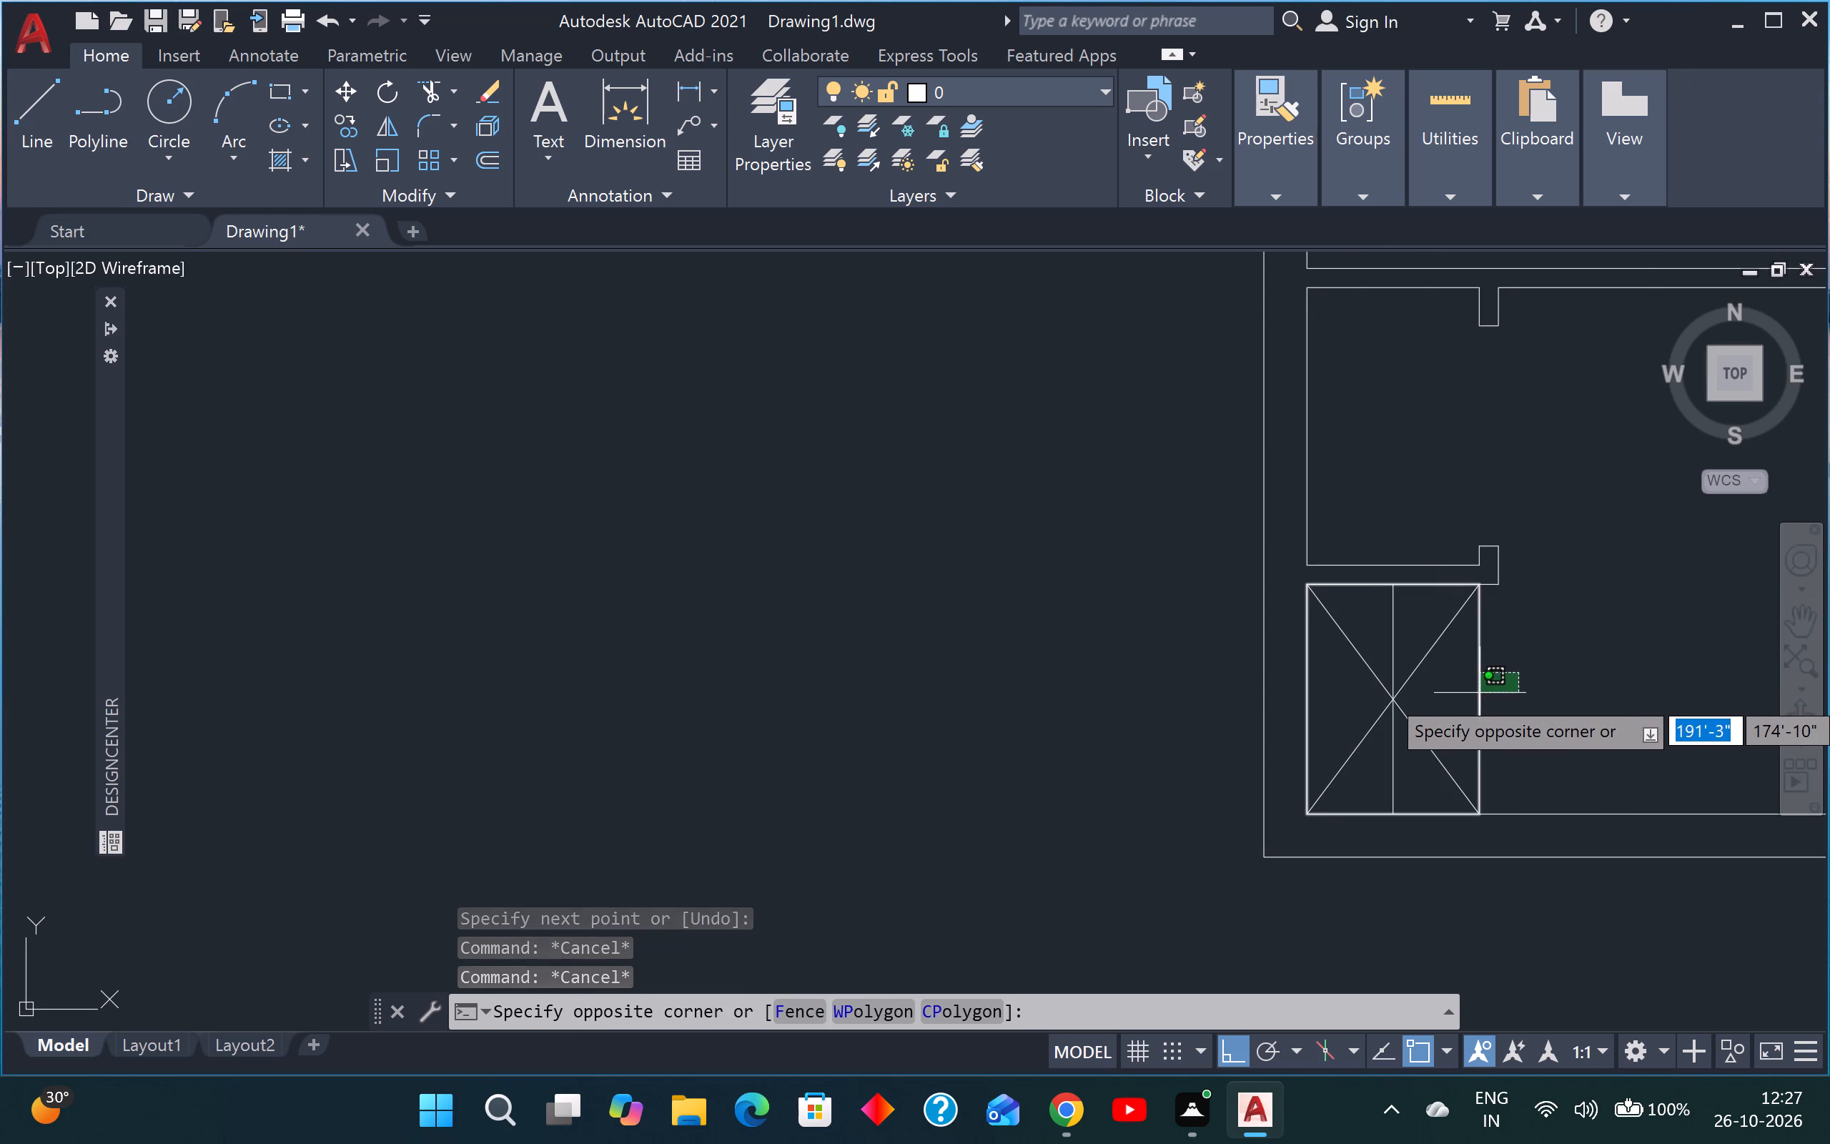
{"action": "left_click", "coordinate": [1453, 712]}
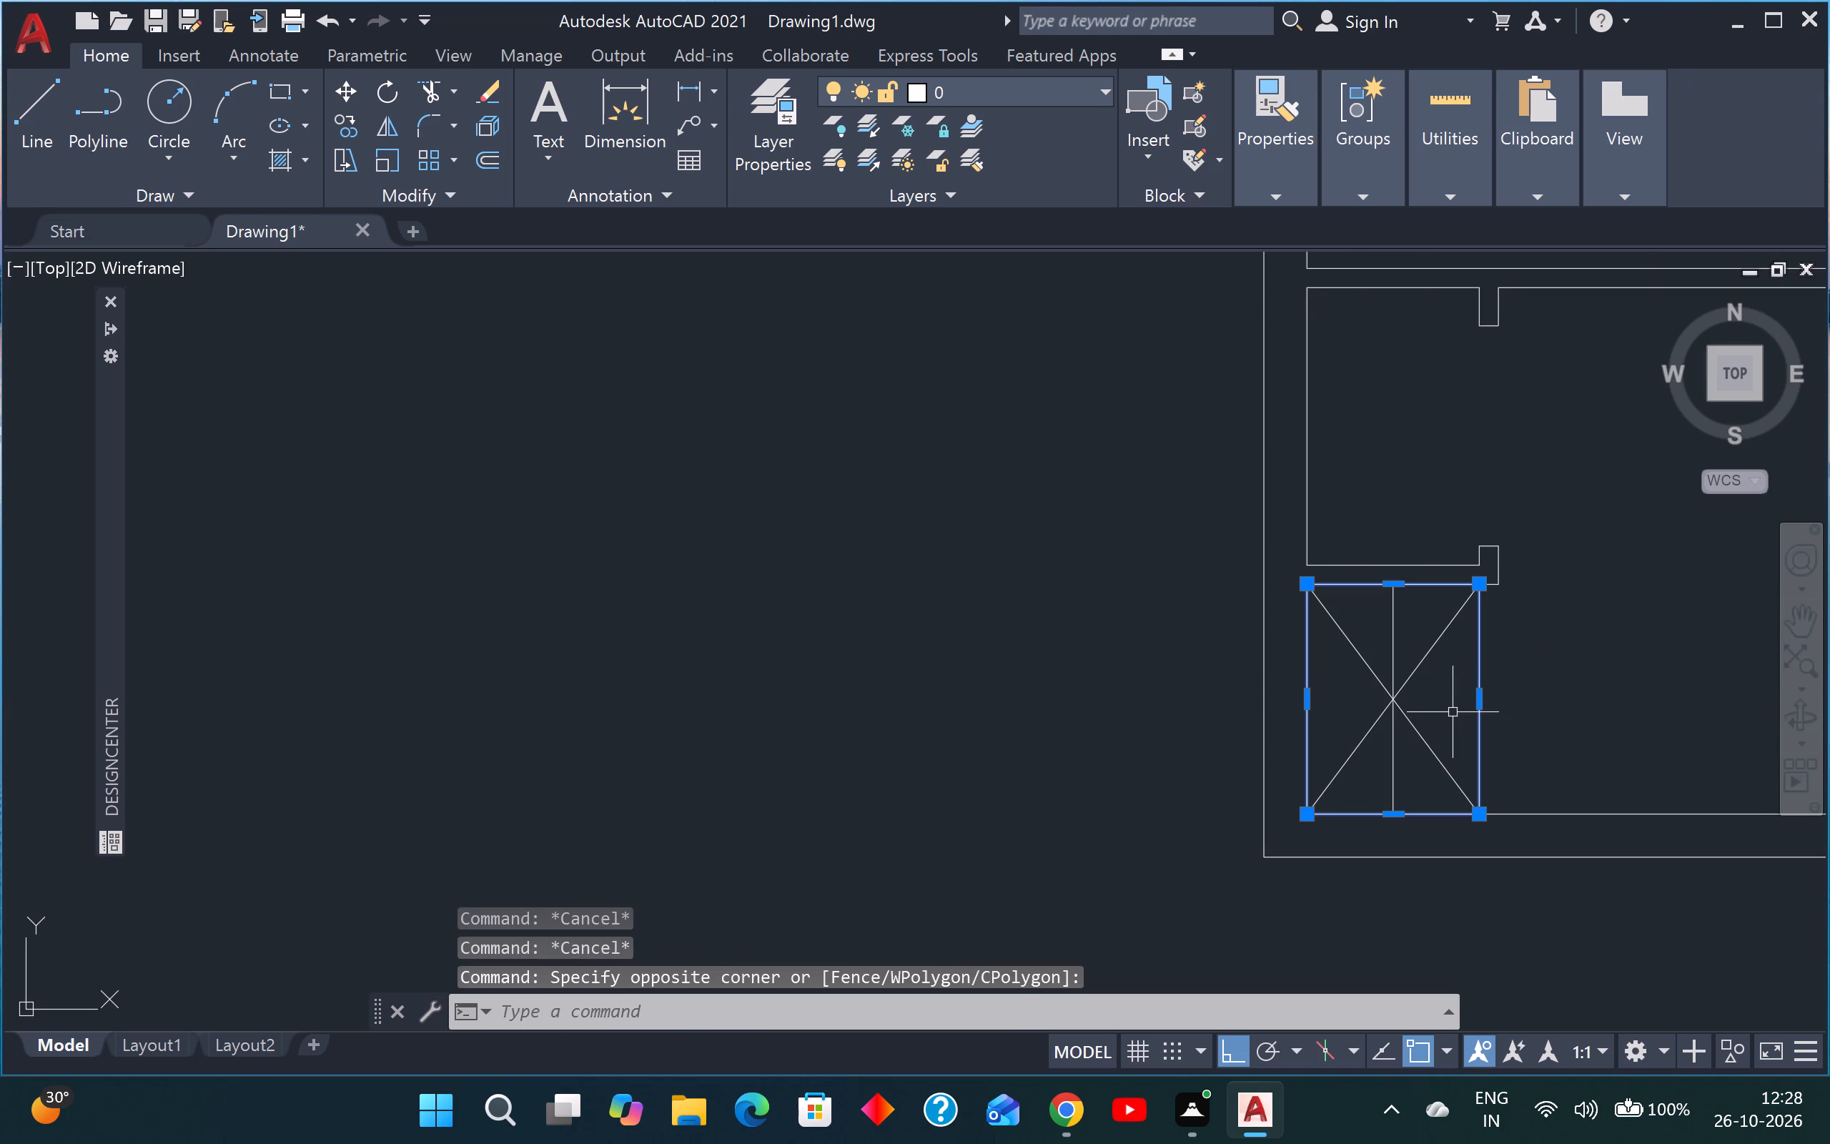
{"action": "type", "text": "ex"}
{"action": "key", "text": "Down"}
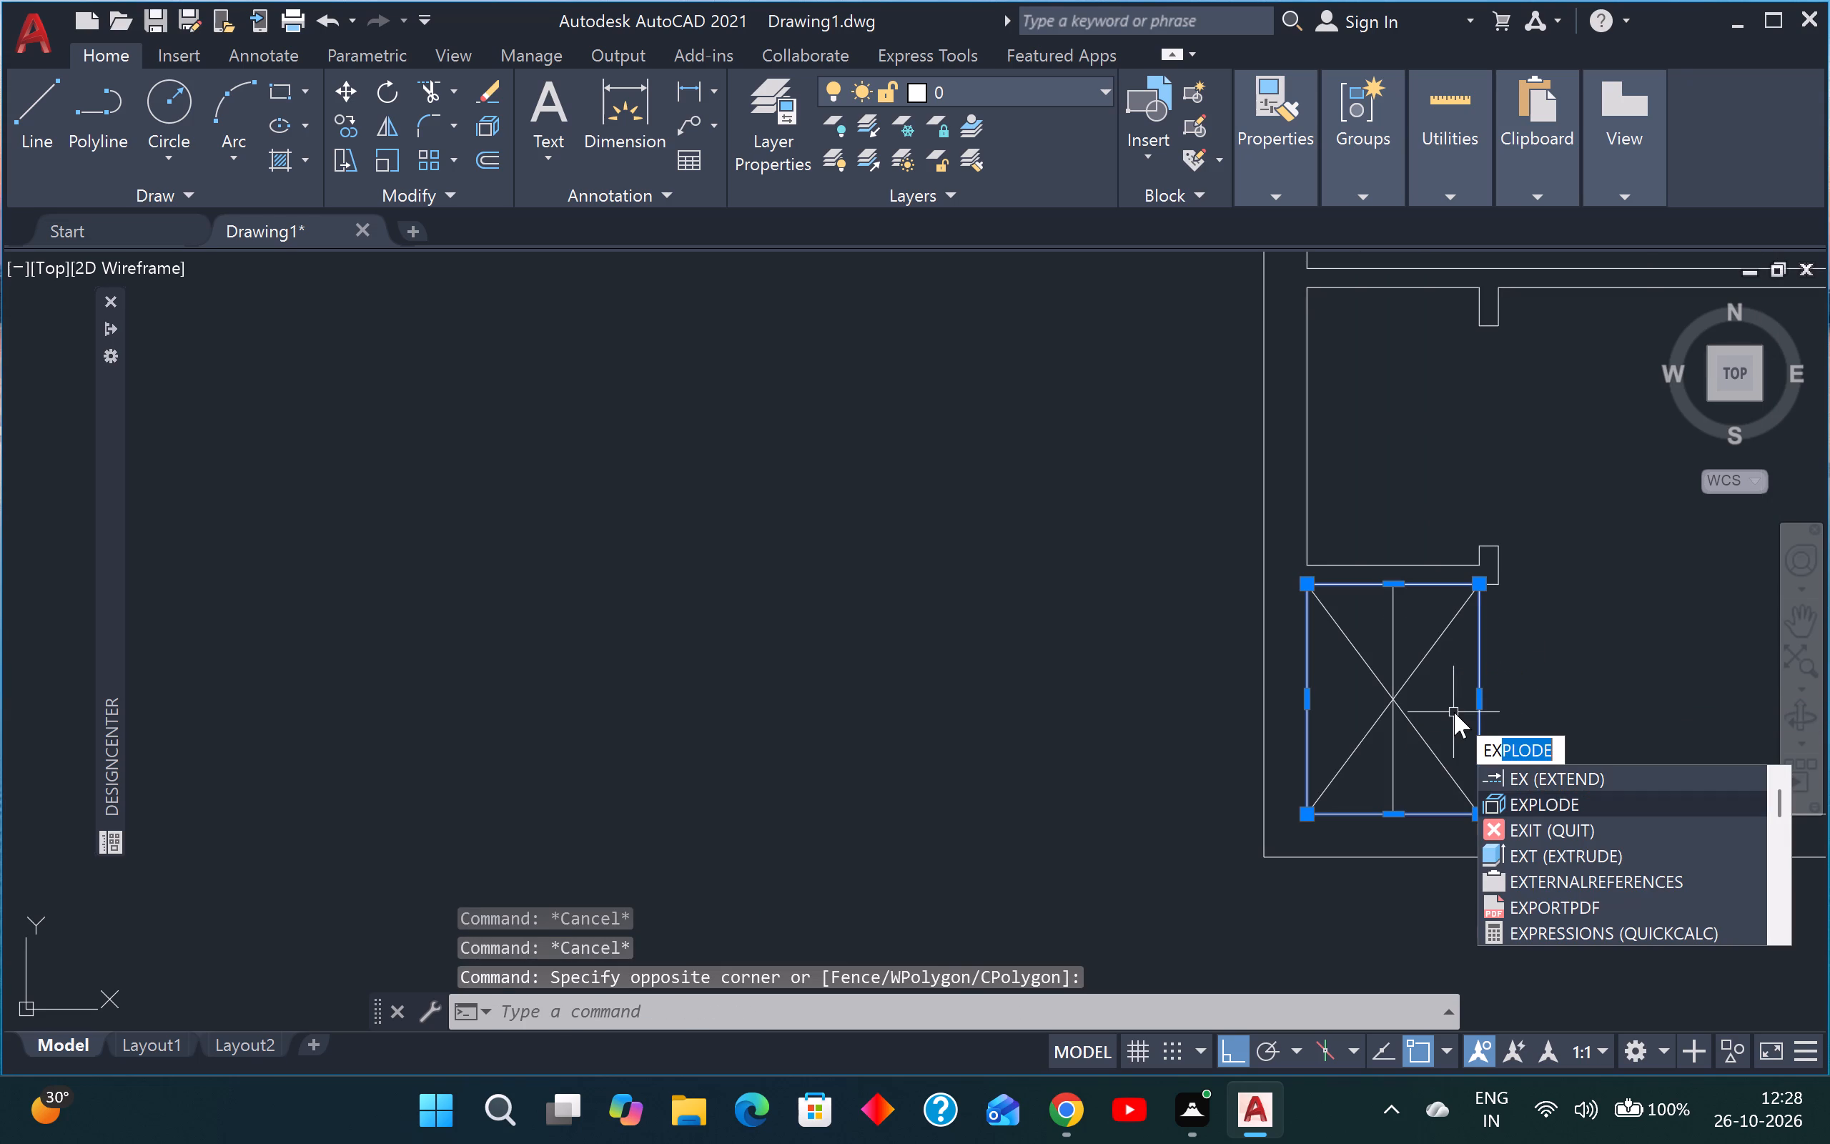
{"action": "key", "text": "Return"}
{"action": "key", "text": "Escape"}
{"action": "key", "text": "Escape"}
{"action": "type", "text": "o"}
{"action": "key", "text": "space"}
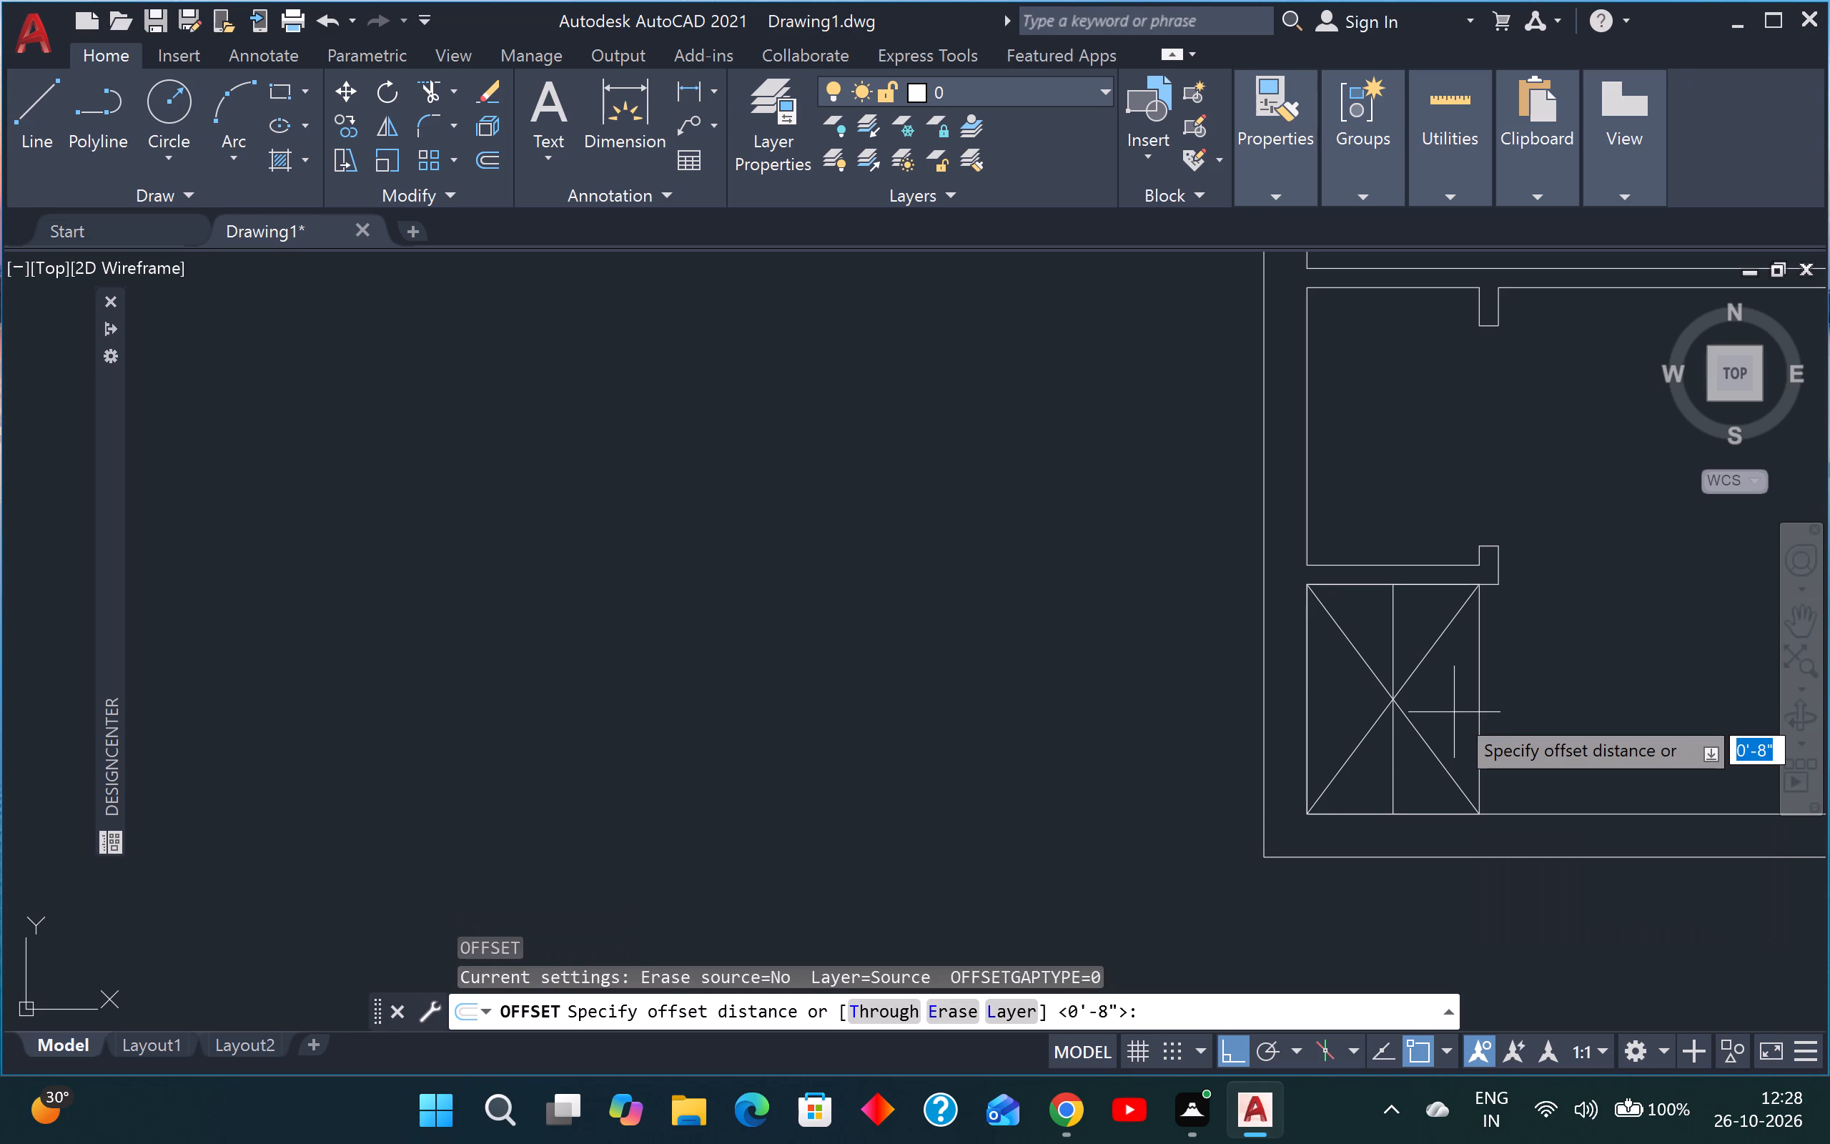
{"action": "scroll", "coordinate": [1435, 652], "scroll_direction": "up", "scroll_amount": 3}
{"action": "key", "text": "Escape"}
Erase both diagonals and both vertical centre lines inside the 3' by 4' rectangle, keeping its outline.
{"action": "left_click", "coordinate": [1459, 656]}
{"action": "left_click", "coordinate": [1036, 909]}
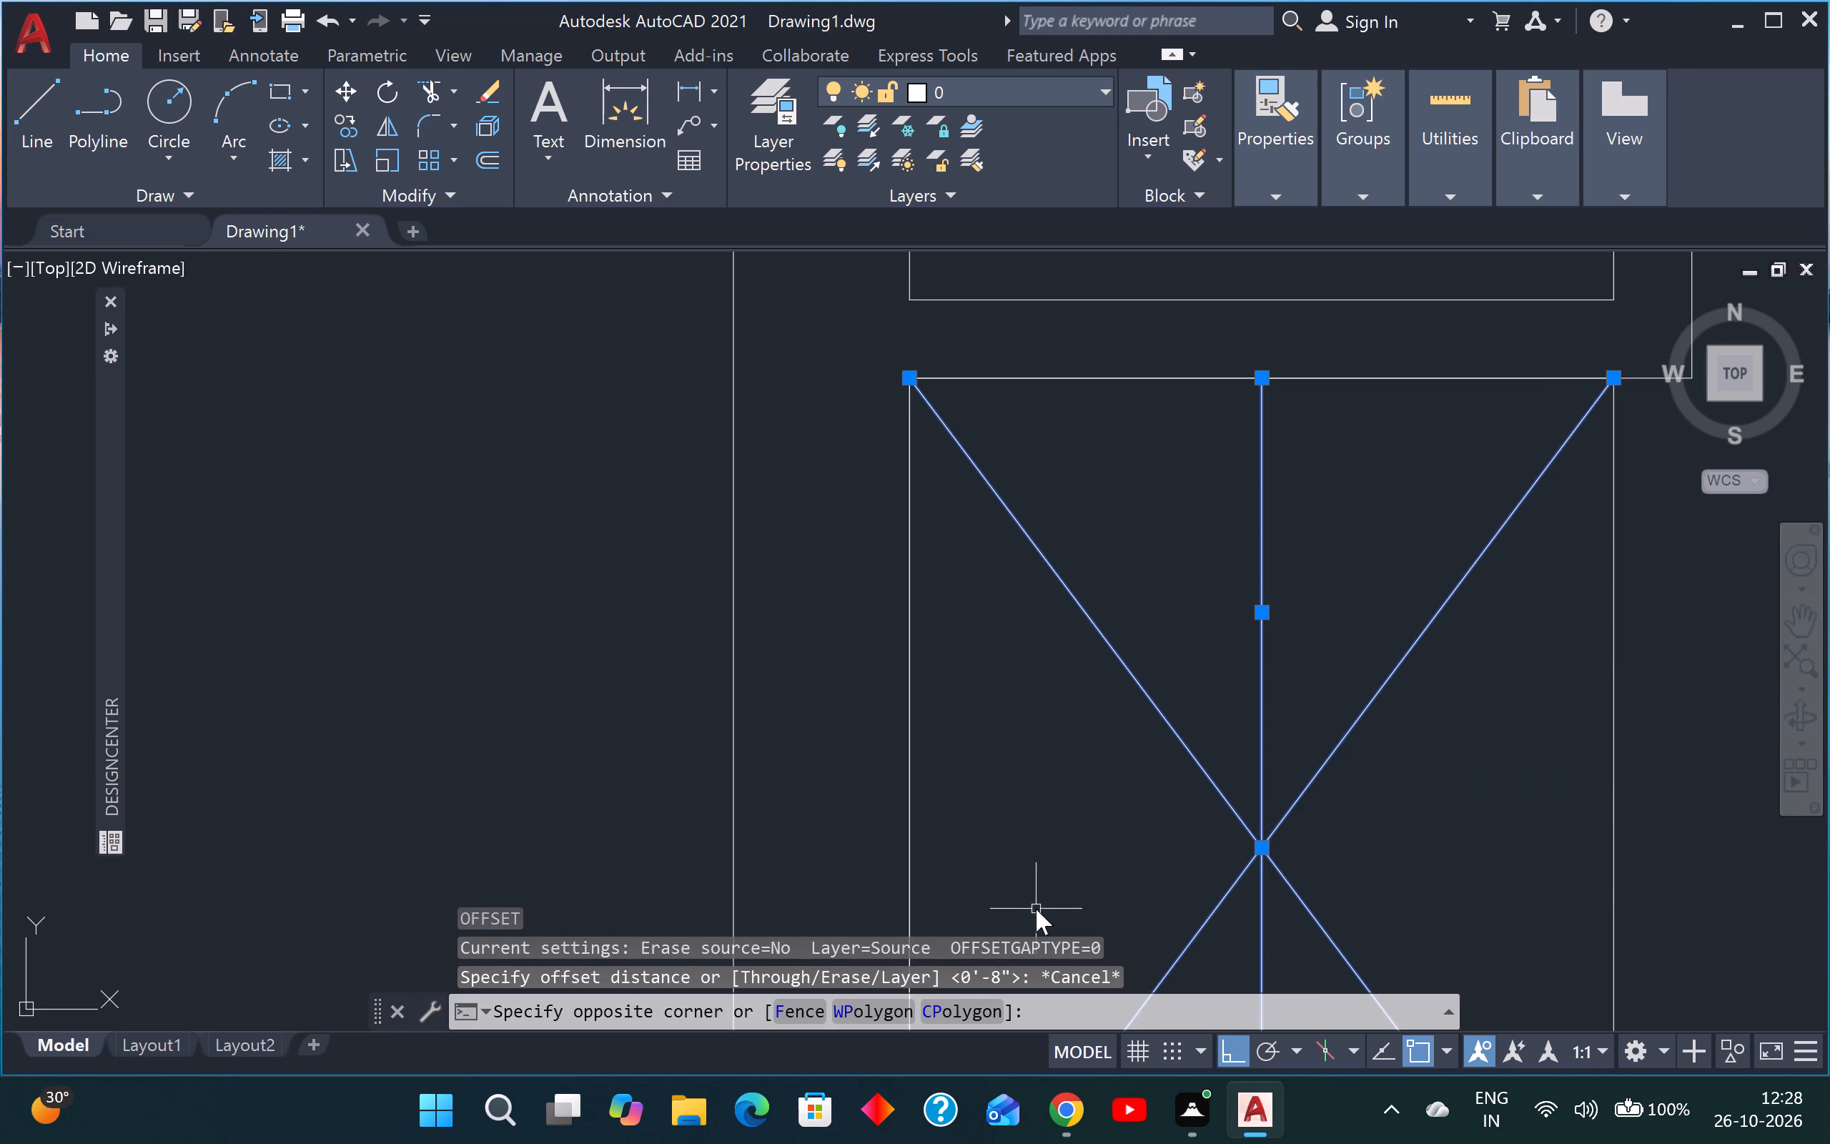
{"action": "scroll", "coordinate": [1042, 904], "scroll_direction": "down", "scroll_amount": 3}
{"action": "type", "text": "e"}
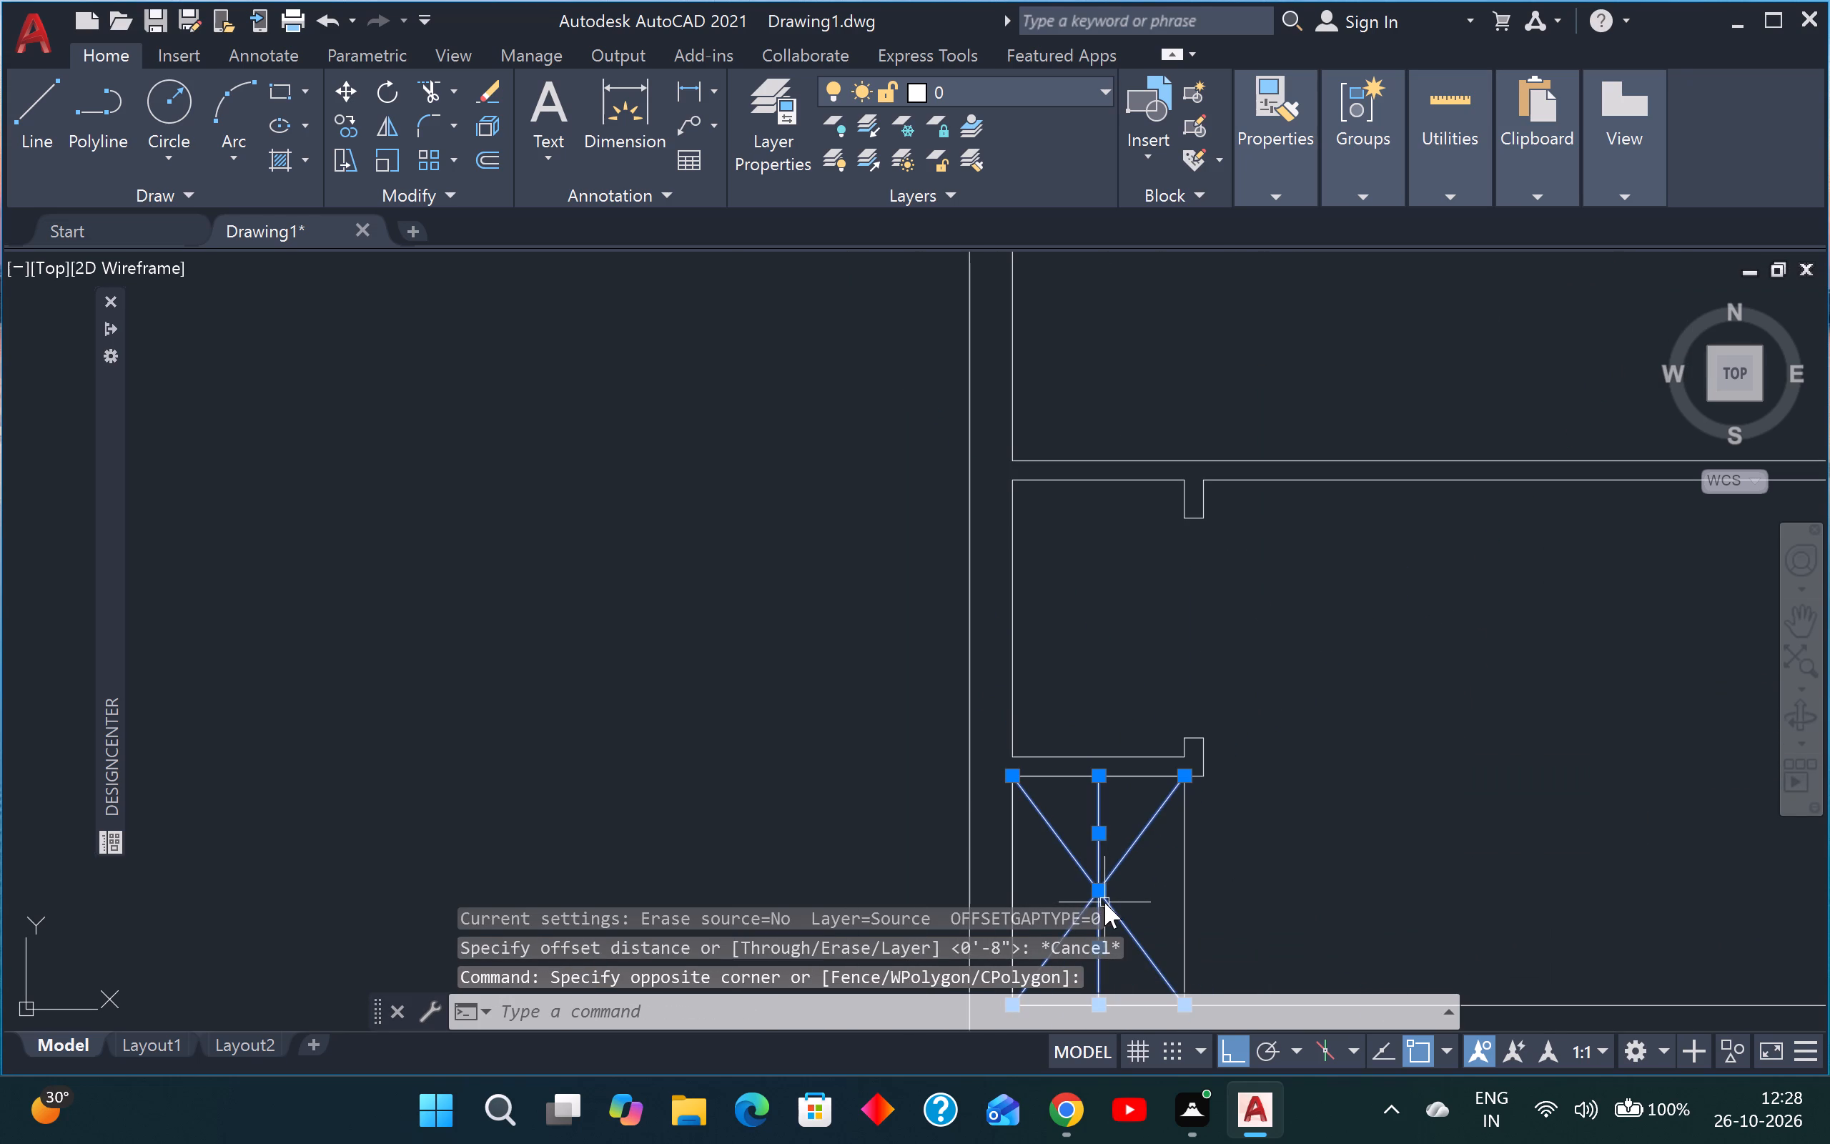
{"action": "key", "text": "space"}
{"action": "scroll", "coordinate": [1112, 902], "scroll_direction": "down", "scroll_amount": 2}
{"action": "scroll", "coordinate": [1114, 904], "scroll_direction": "up", "scroll_amount": 2}
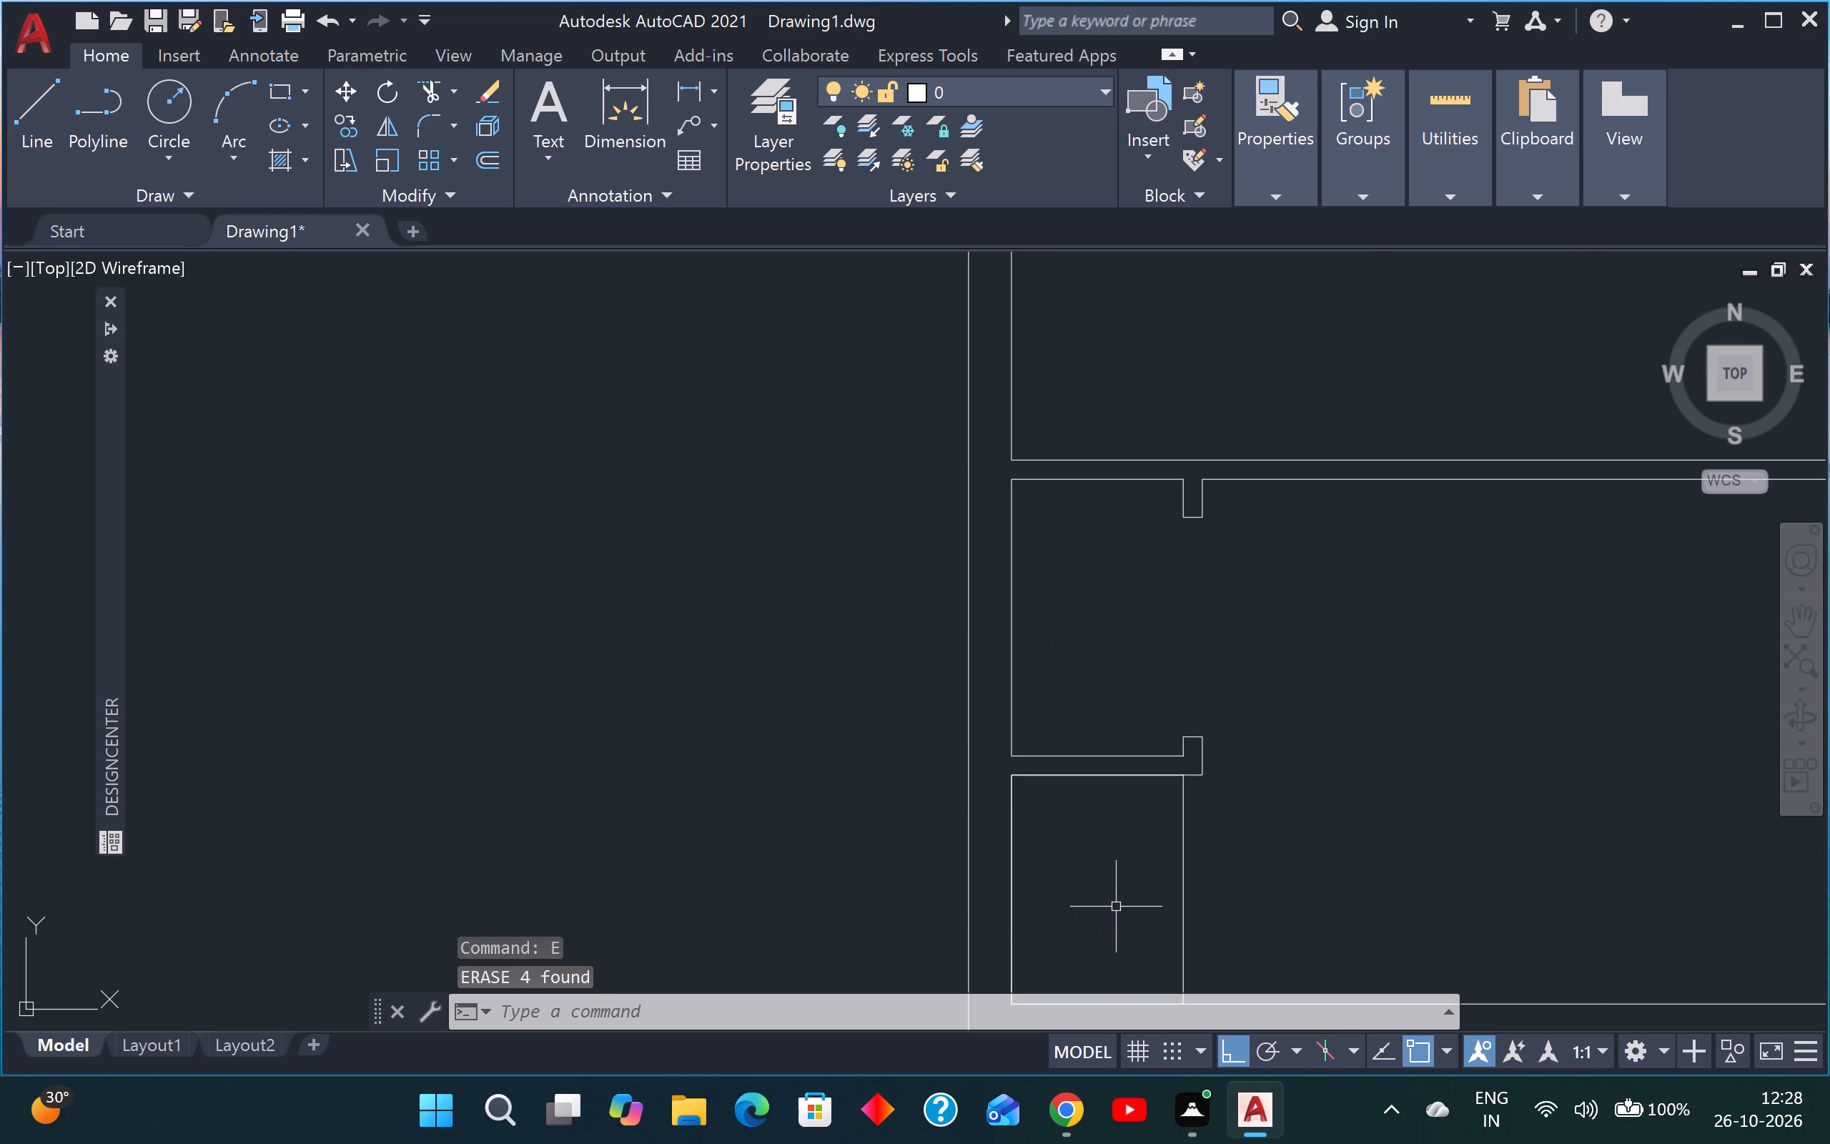
Offset the rectangle's top edge downward with the Multiple option, making three lines spaced 10" apart.
{"action": "type", "text": "o"}
{"action": "key", "text": "space"}
{"action": "type", "text": "10\""}
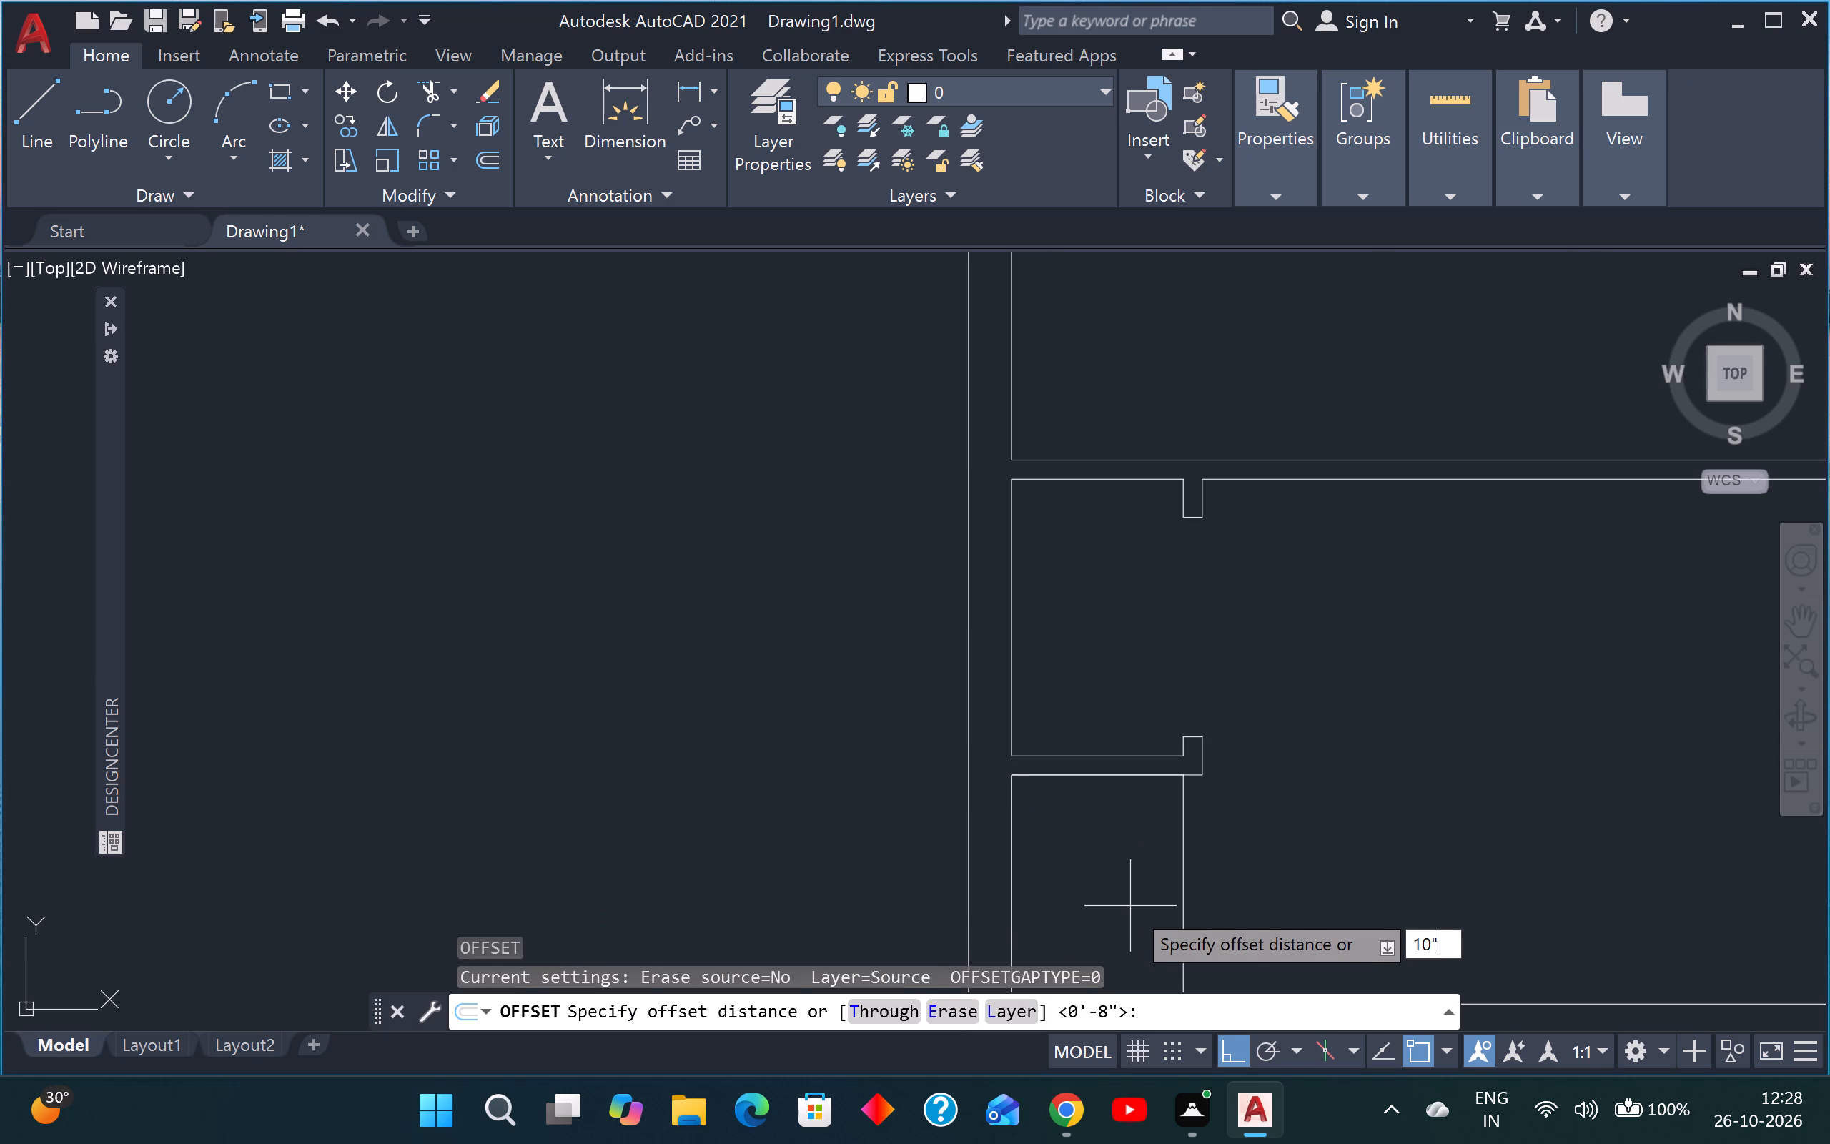
{"action": "key", "text": "Return"}
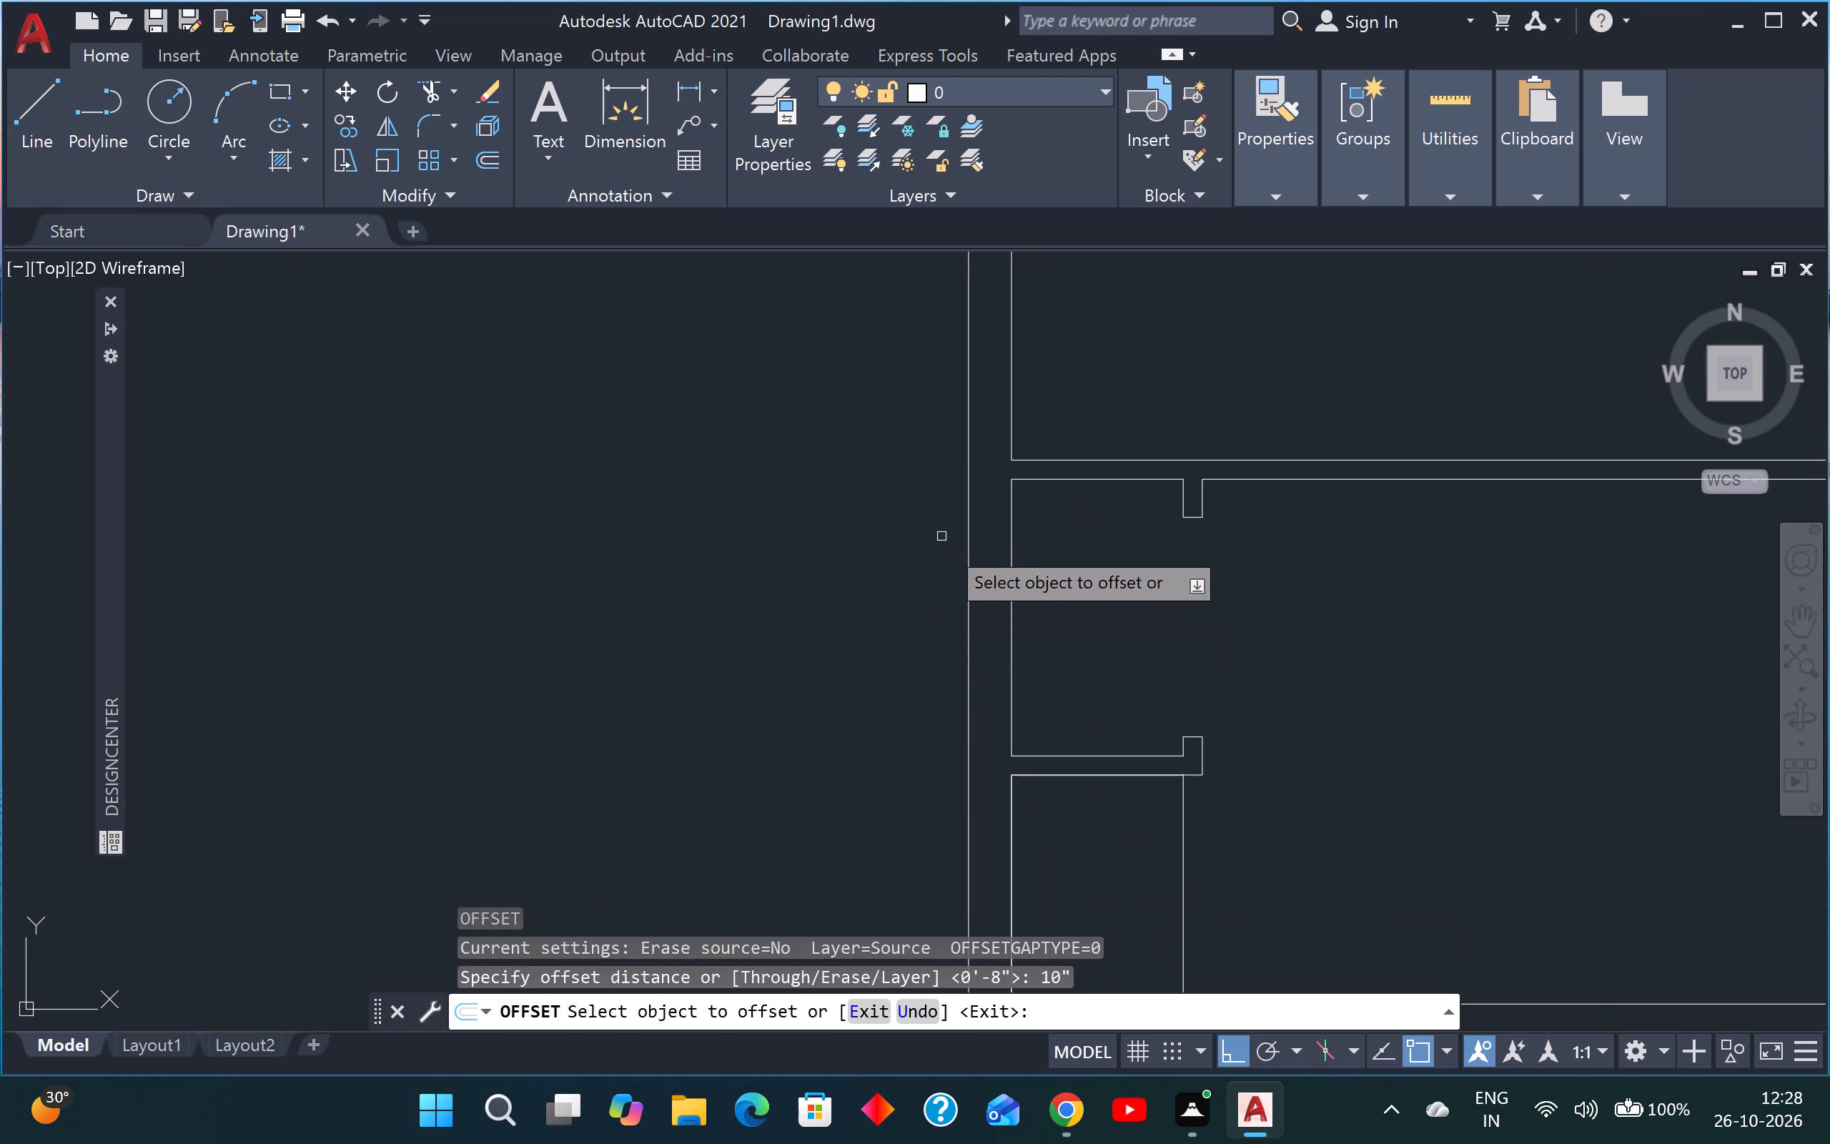
{"action": "scroll", "coordinate": [1019, 761], "scroll_direction": "down", "scroll_amount": 3}
{"action": "scroll", "coordinate": [1054, 809], "scroll_direction": "up", "scroll_amount": 3}
{"action": "scroll", "coordinate": [1056, 819], "scroll_direction": "down", "scroll_amount": 3}
{"action": "scroll", "coordinate": [1057, 858], "scroll_direction": "up", "scroll_amount": 2}
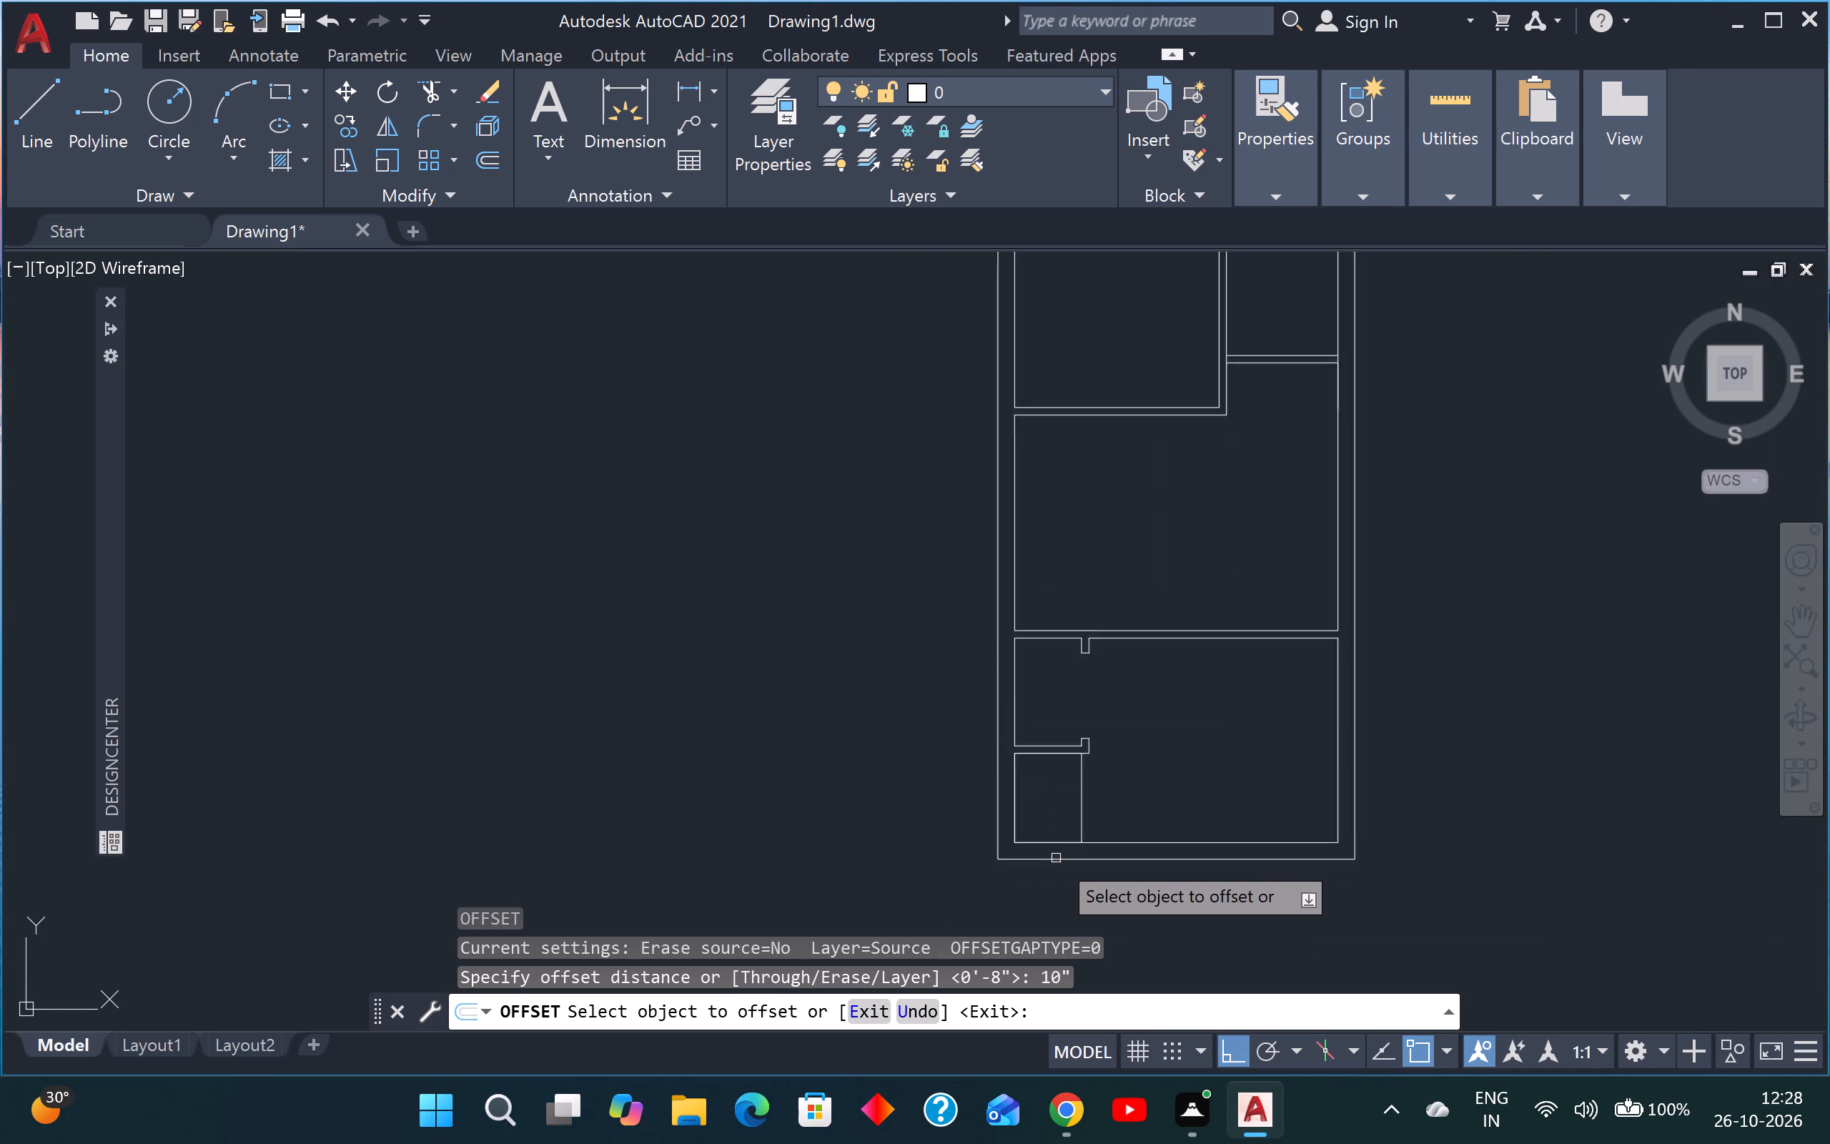
{"action": "scroll", "coordinate": [1056, 858], "scroll_direction": "up", "scroll_amount": 1}
{"action": "left_click", "coordinate": [1016, 591]}
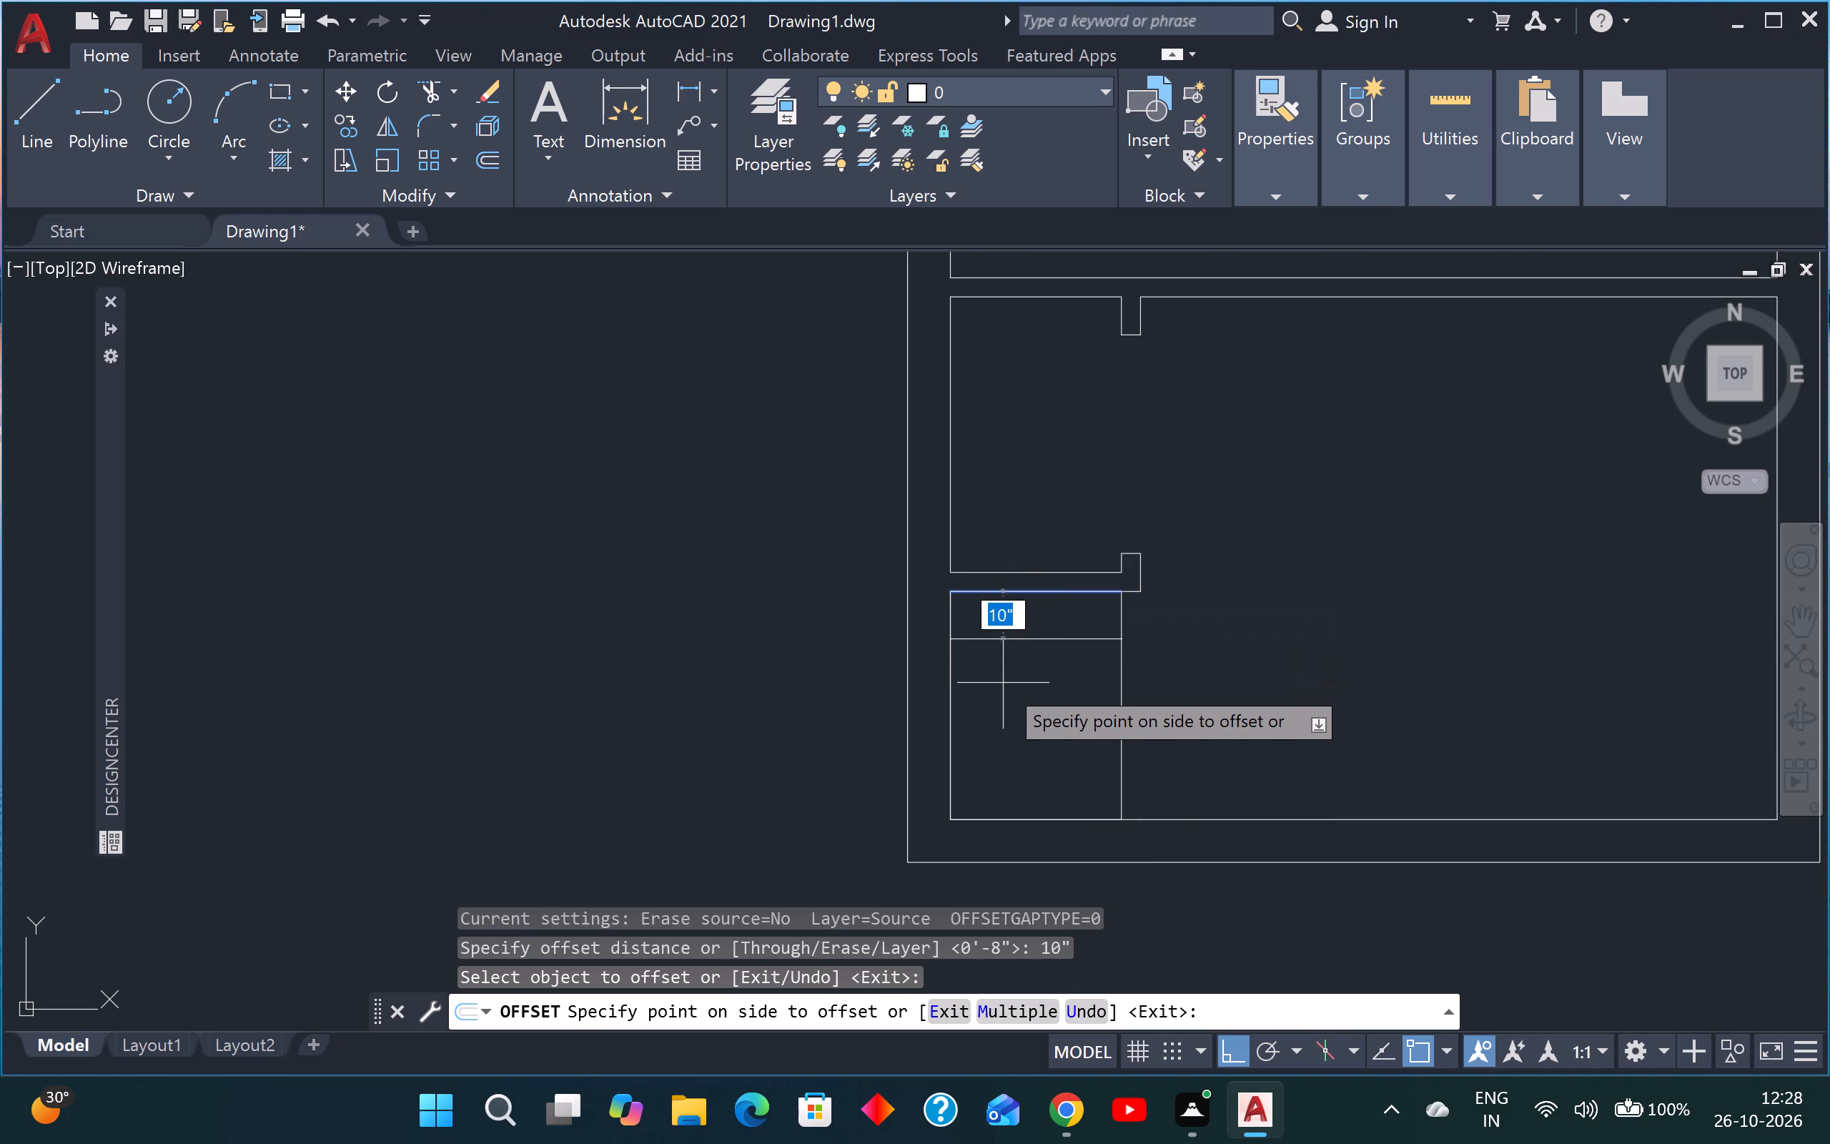
{"action": "key", "text": "m"}
{"action": "key", "text": "space"}
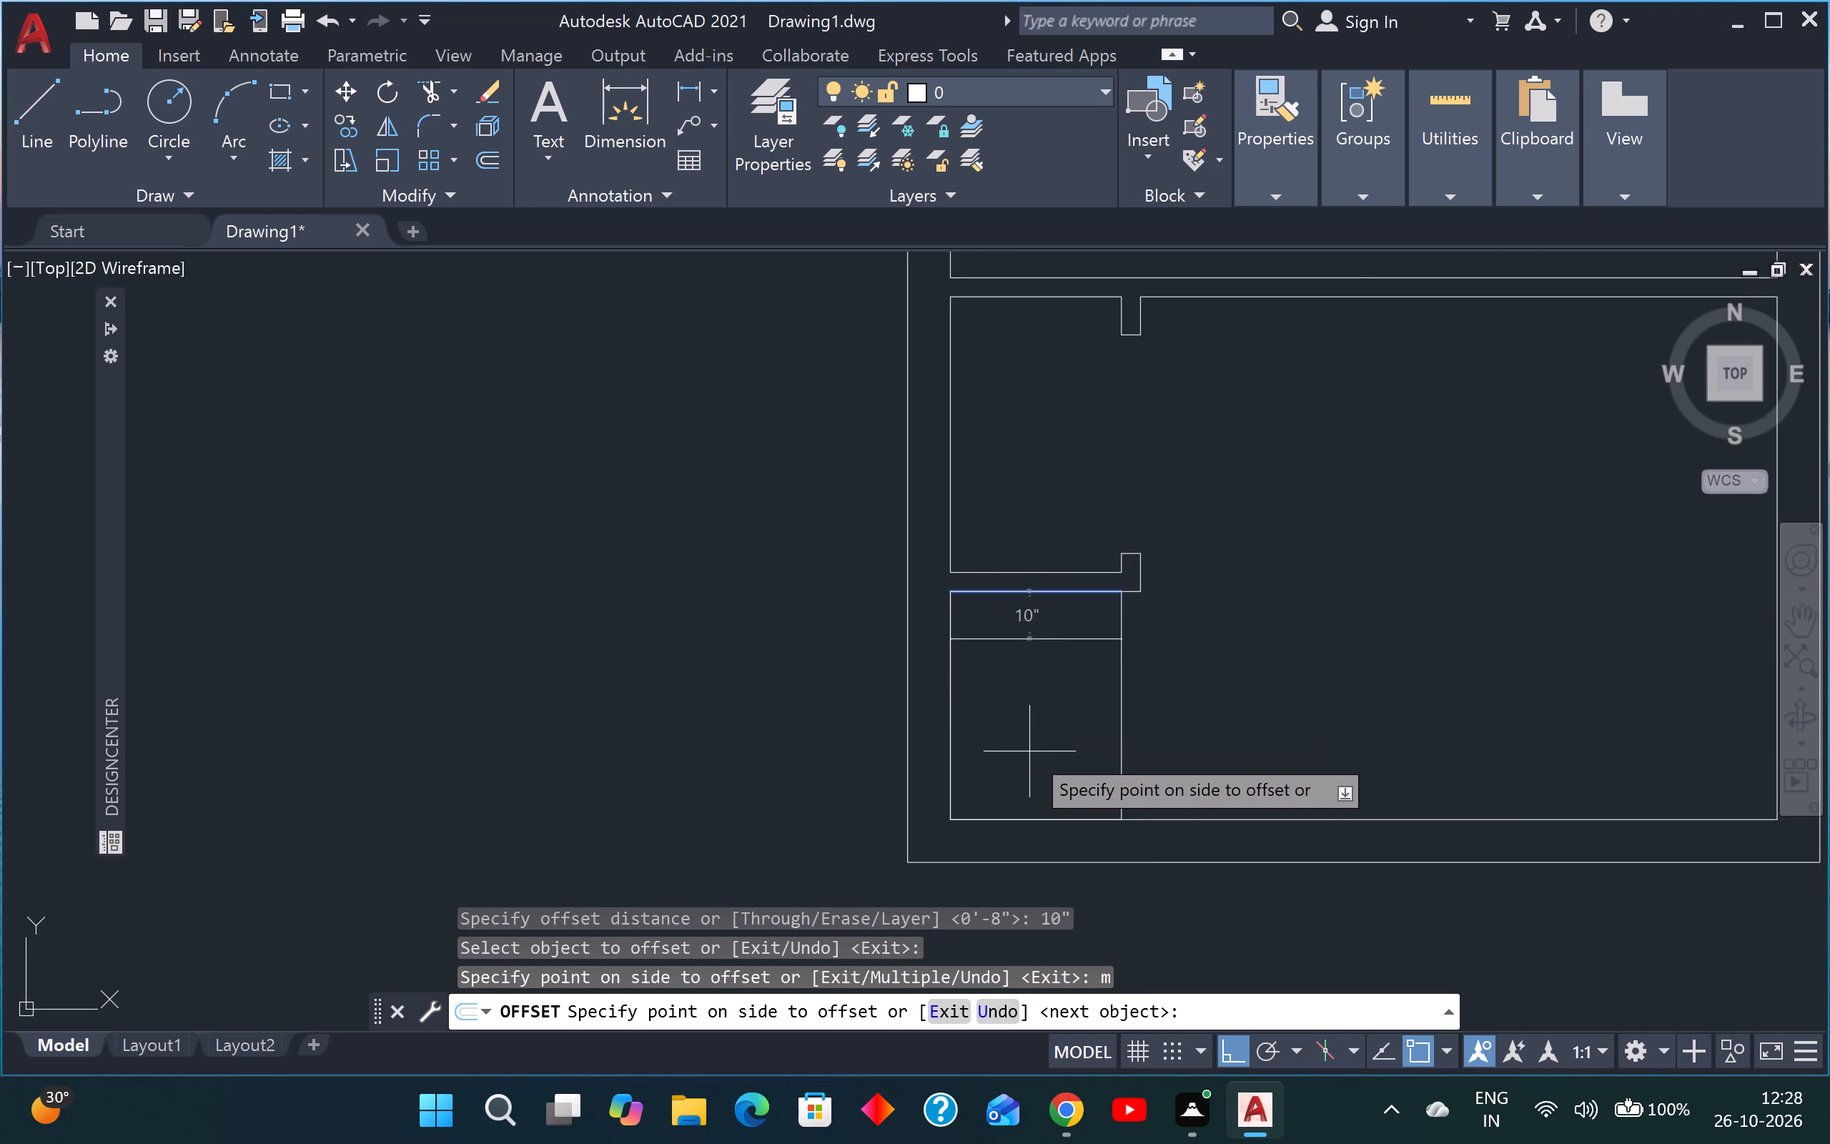
{"action": "left_click", "coordinate": [1029, 751]}
{"action": "left_click", "coordinate": [1038, 783]}
{"action": "left_click", "coordinate": [1032, 913]}
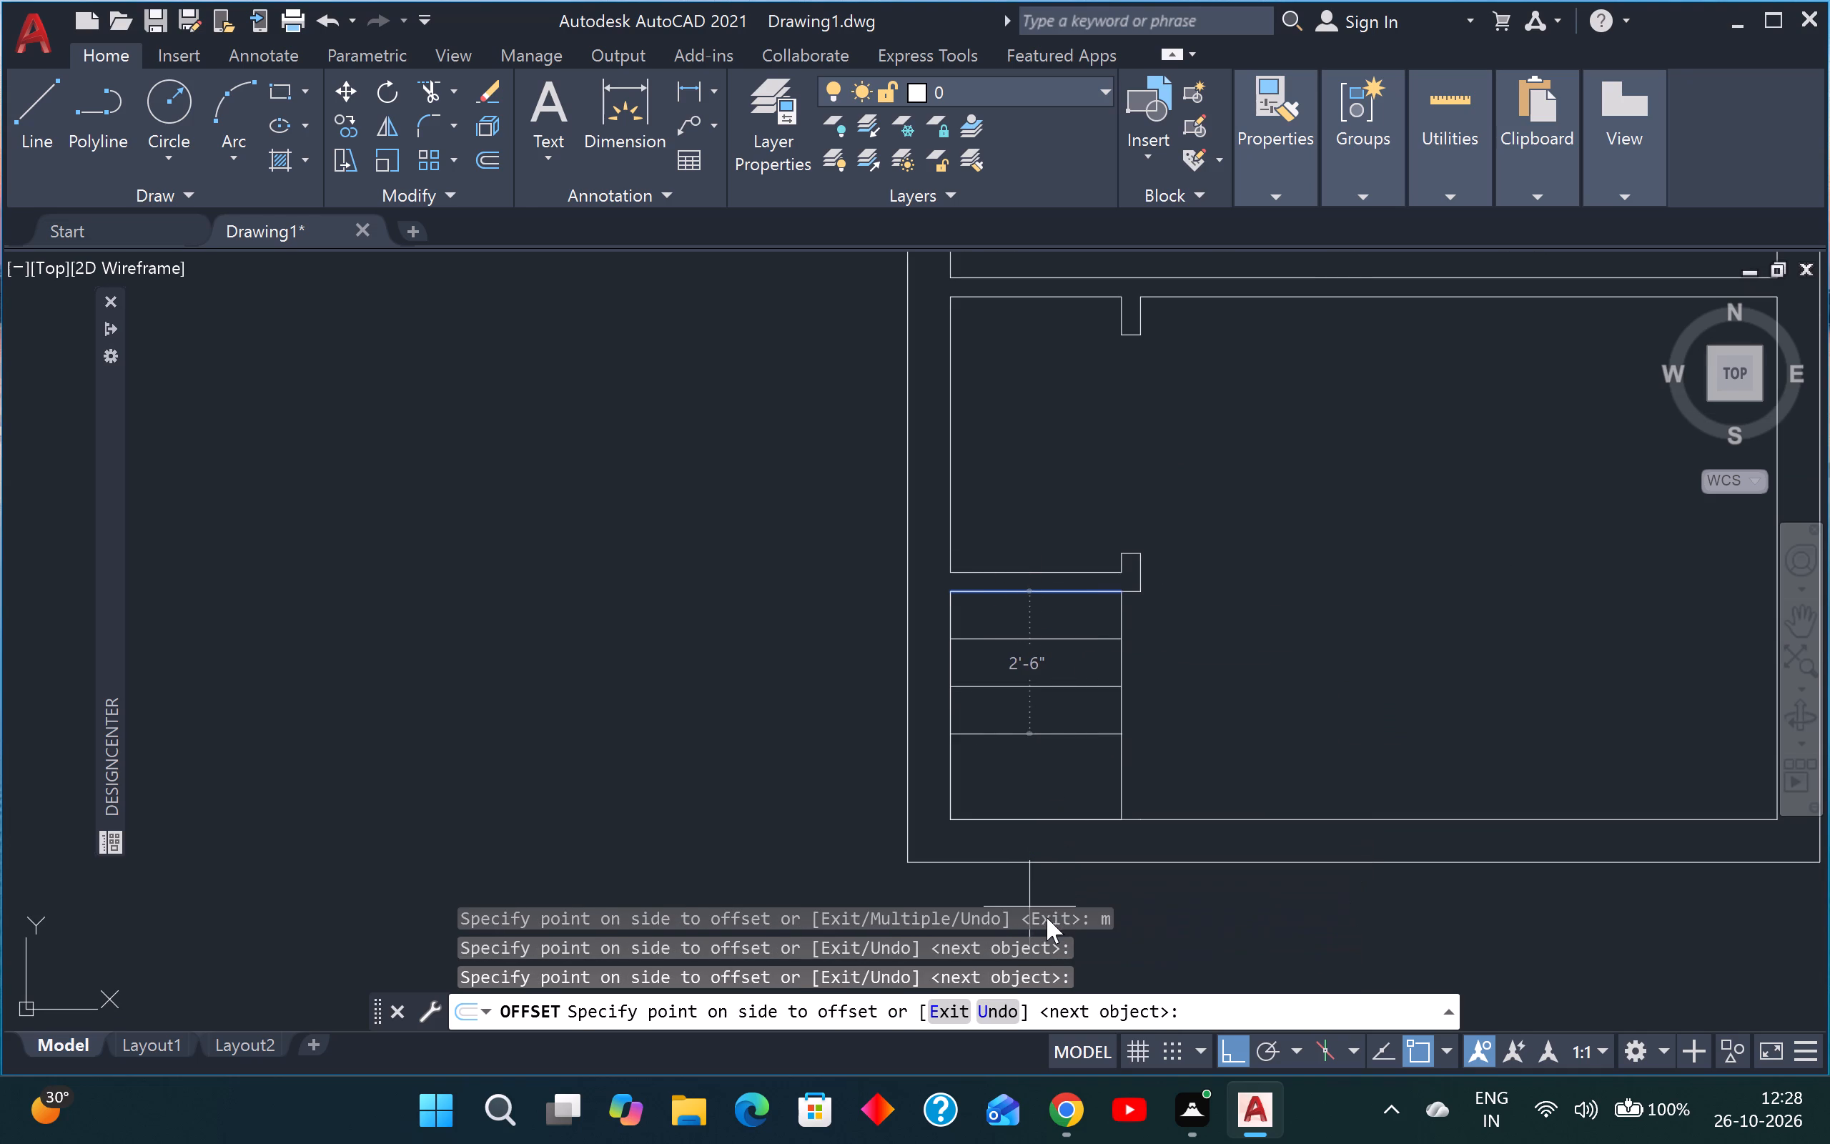
{"action": "left_click", "coordinate": [1066, 880]}
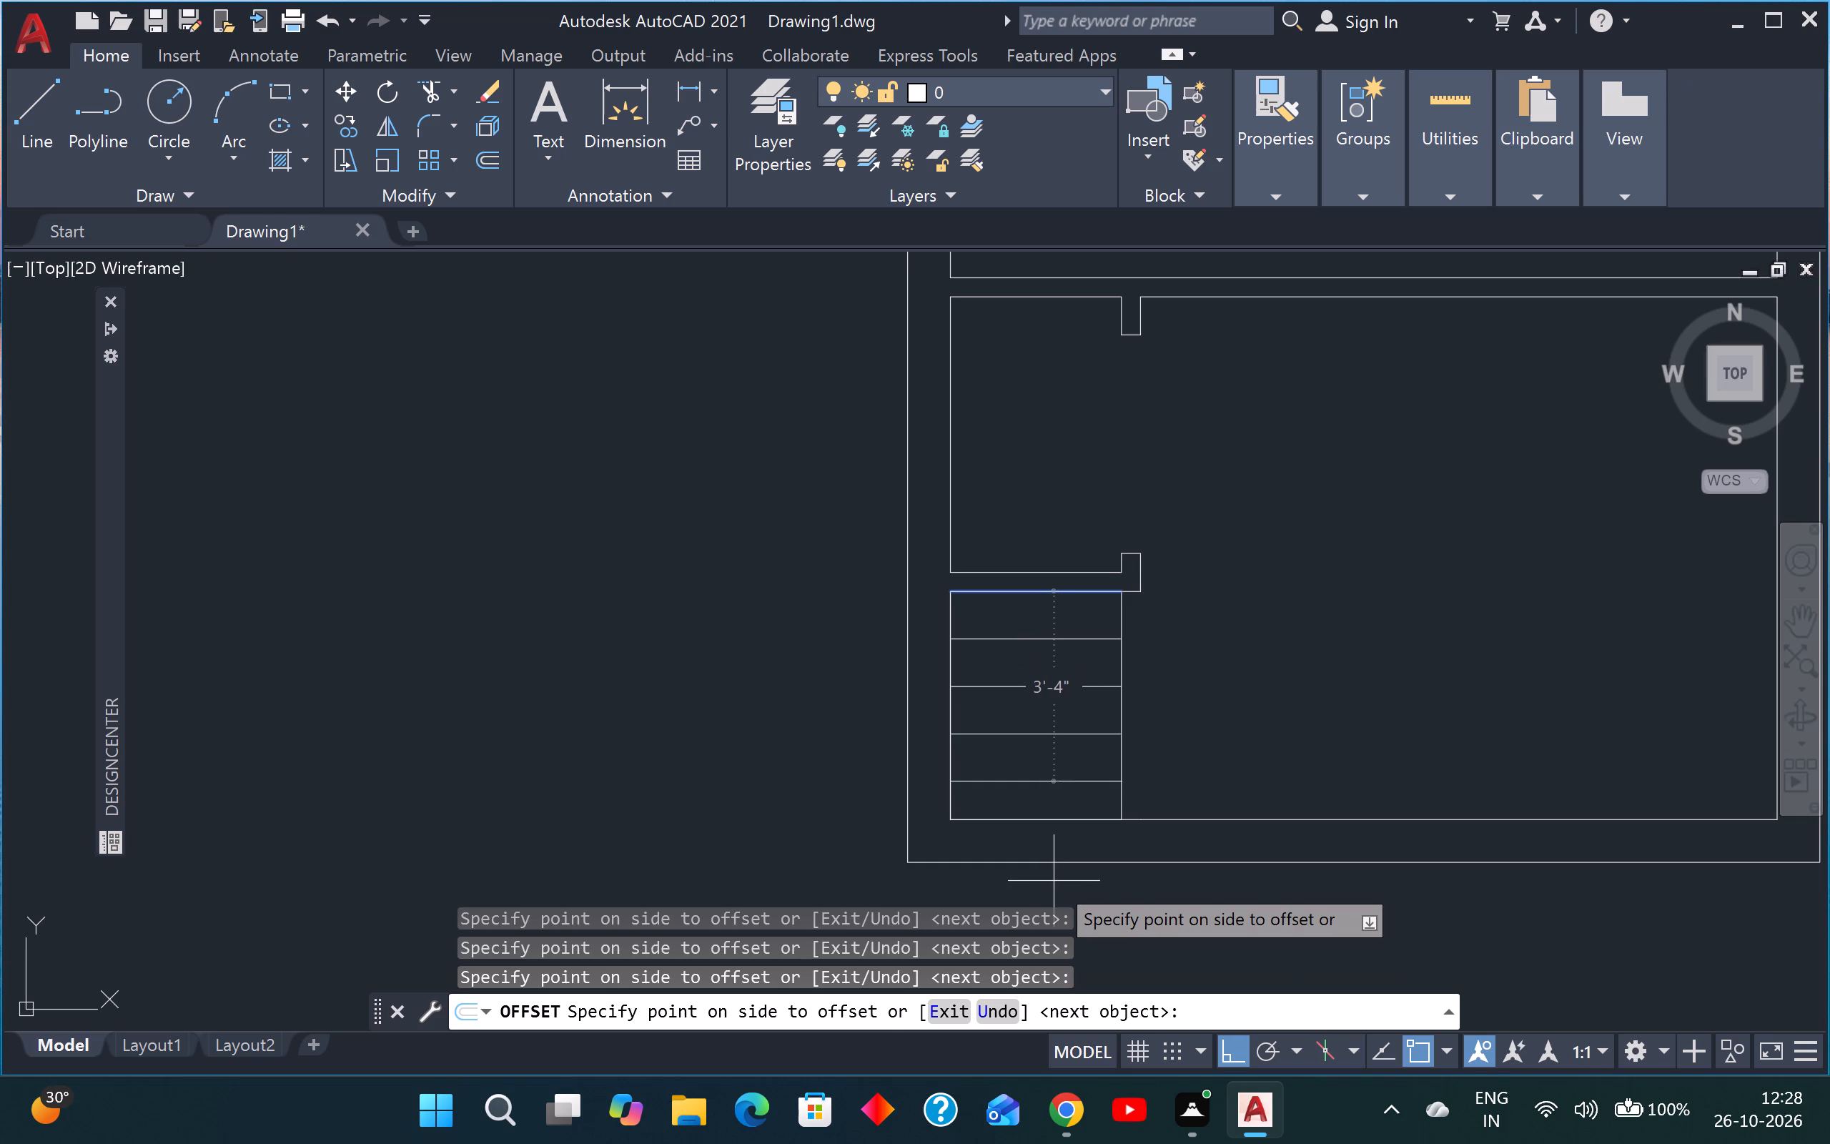
{"action": "key", "text": "Escape"}
Offset the lowest of the three dividing lines 10" further downward inside the rectangle.
{"action": "key", "text": "space"}
{"action": "key", "text": "space"}
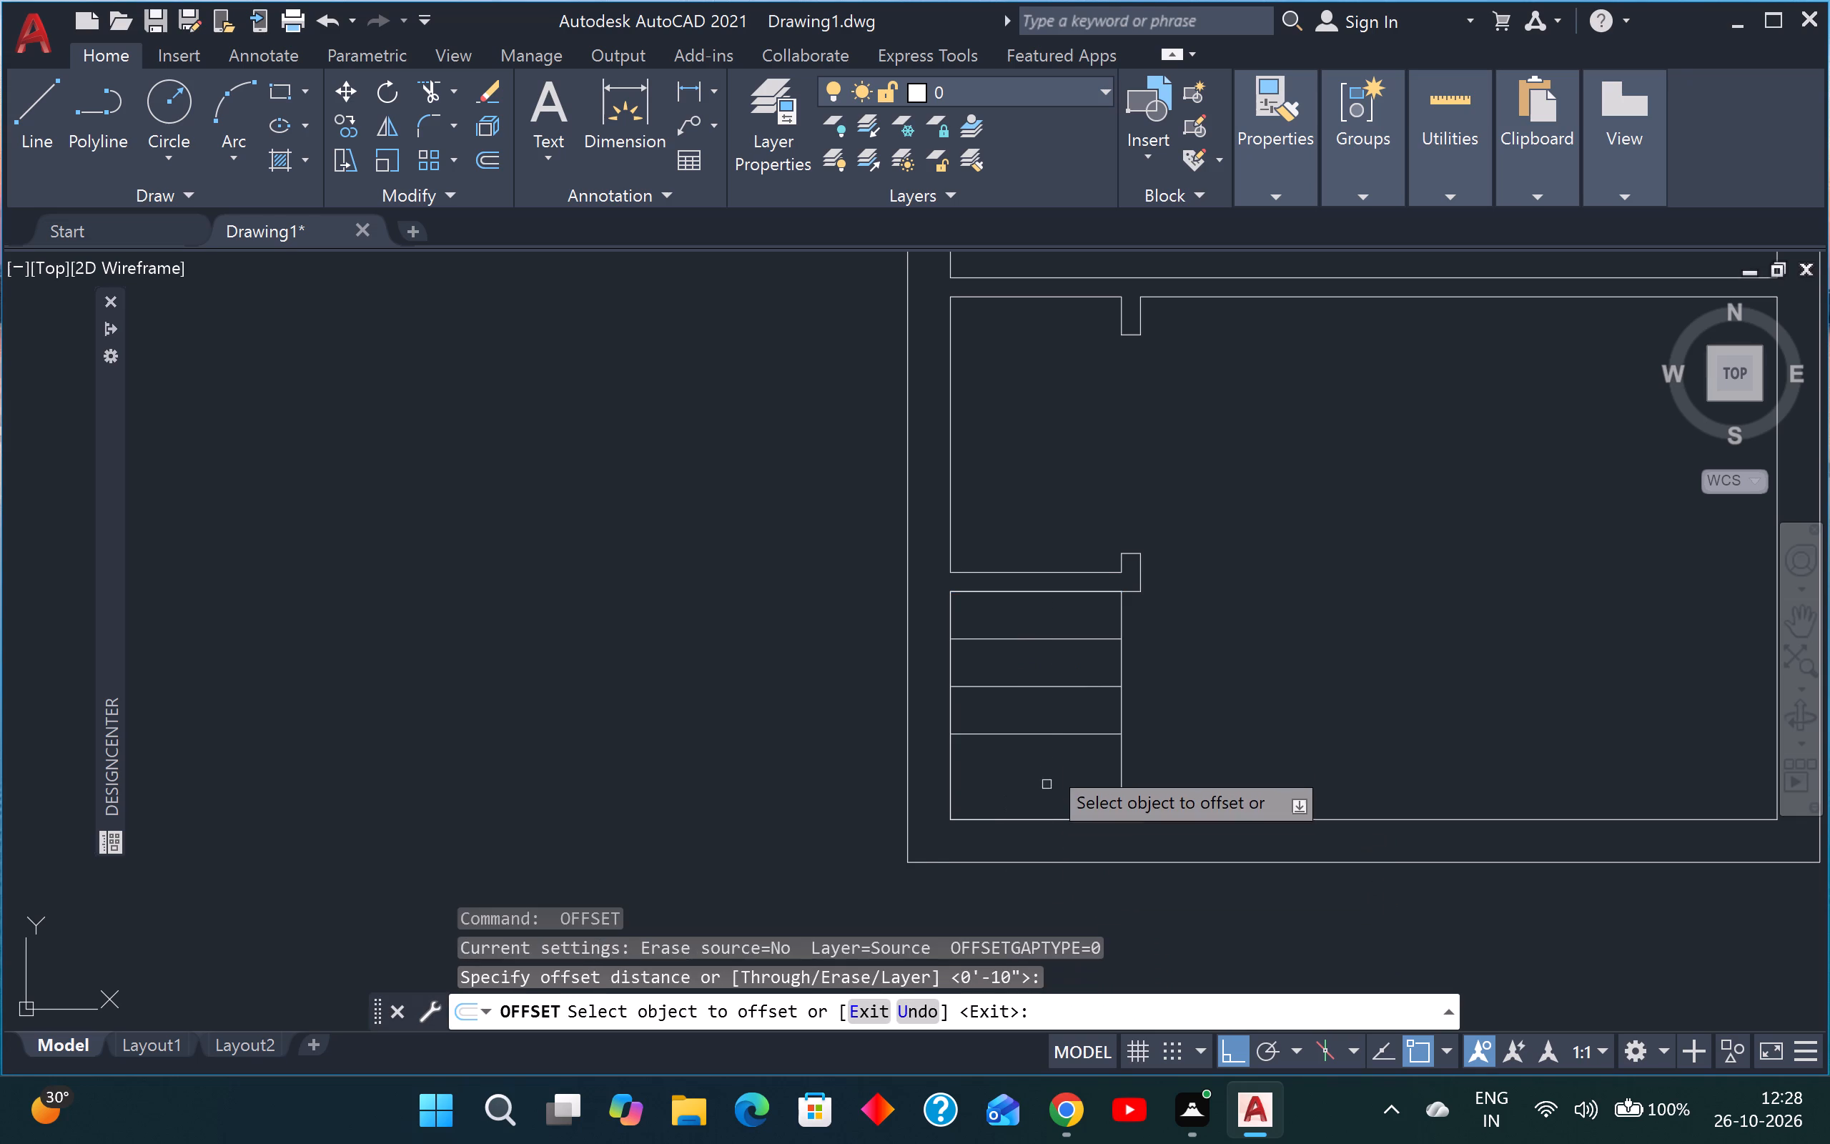
{"action": "left_click", "coordinate": [1039, 732]}
{"action": "left_click", "coordinate": [1045, 888]}
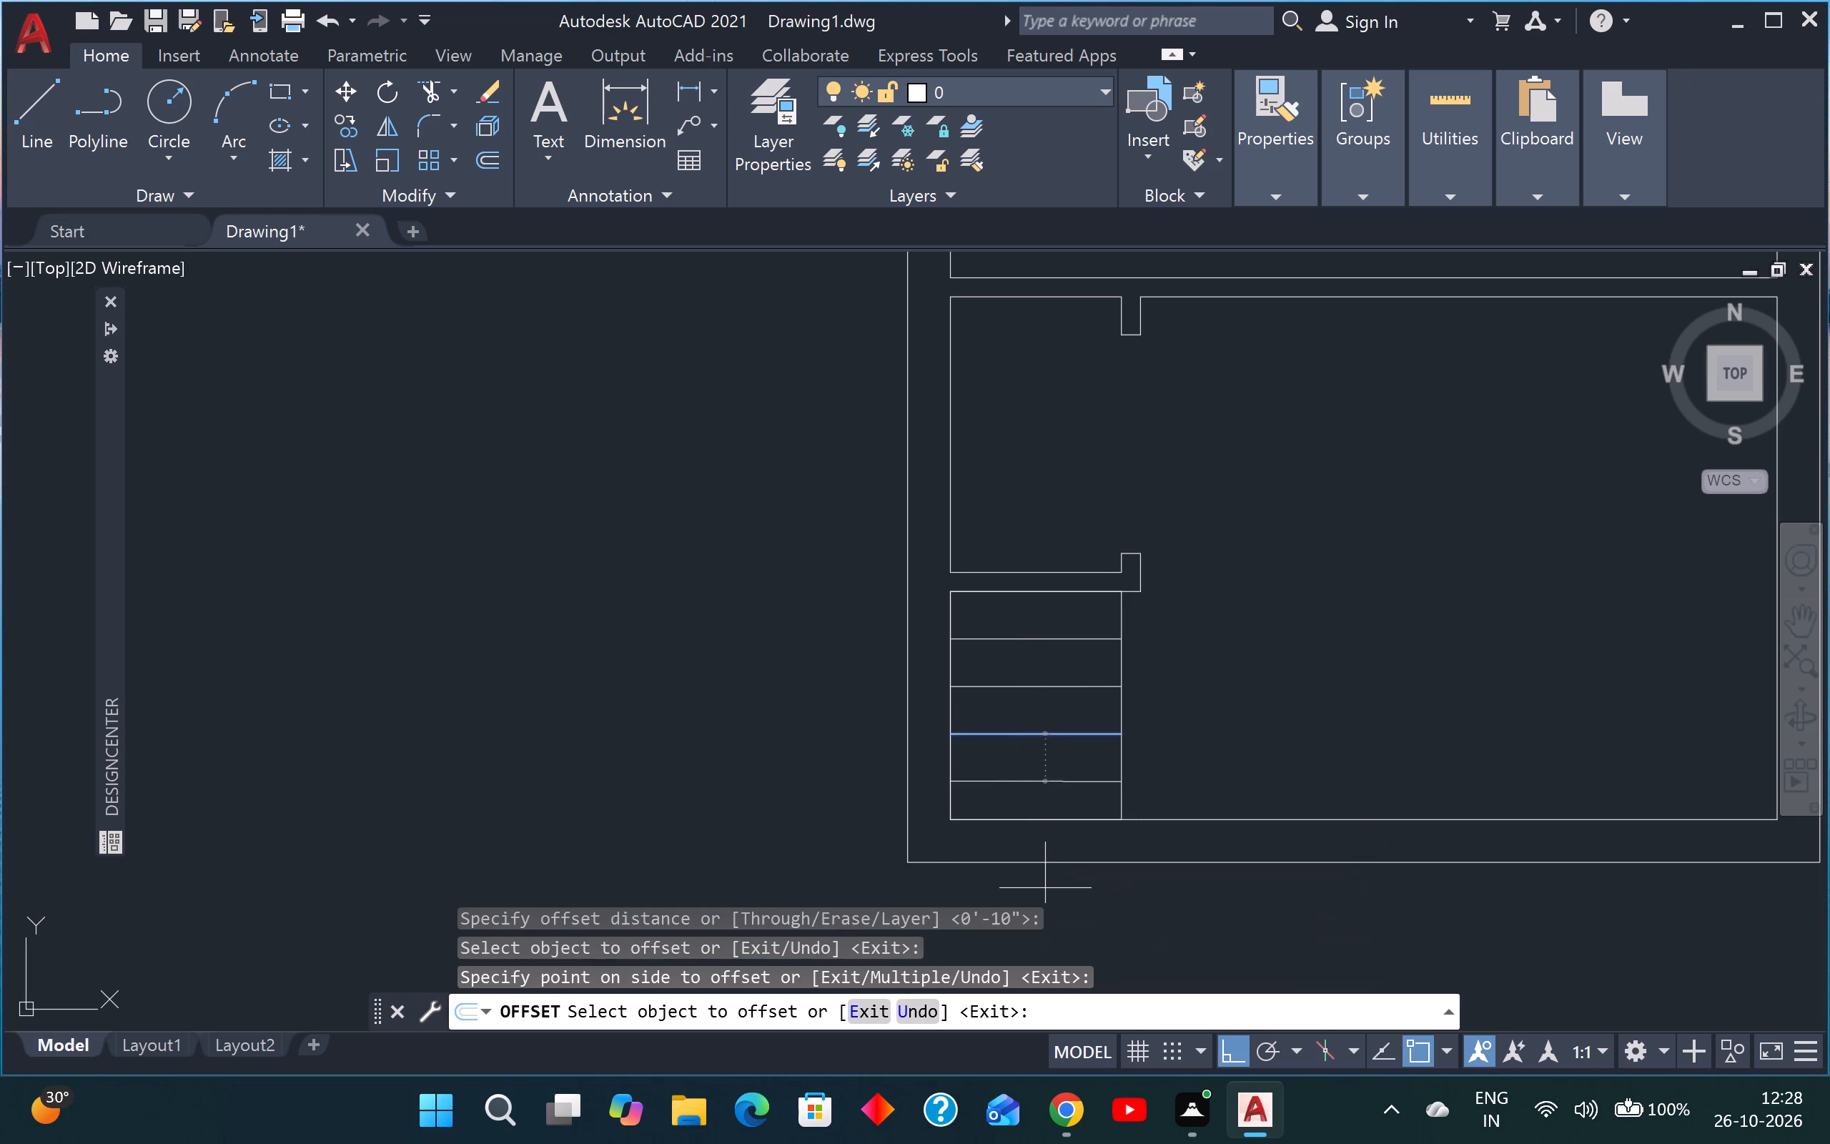
{"action": "key", "text": "space"}
{"action": "key", "text": "Escape"}
{"action": "key", "text": "Escape"}
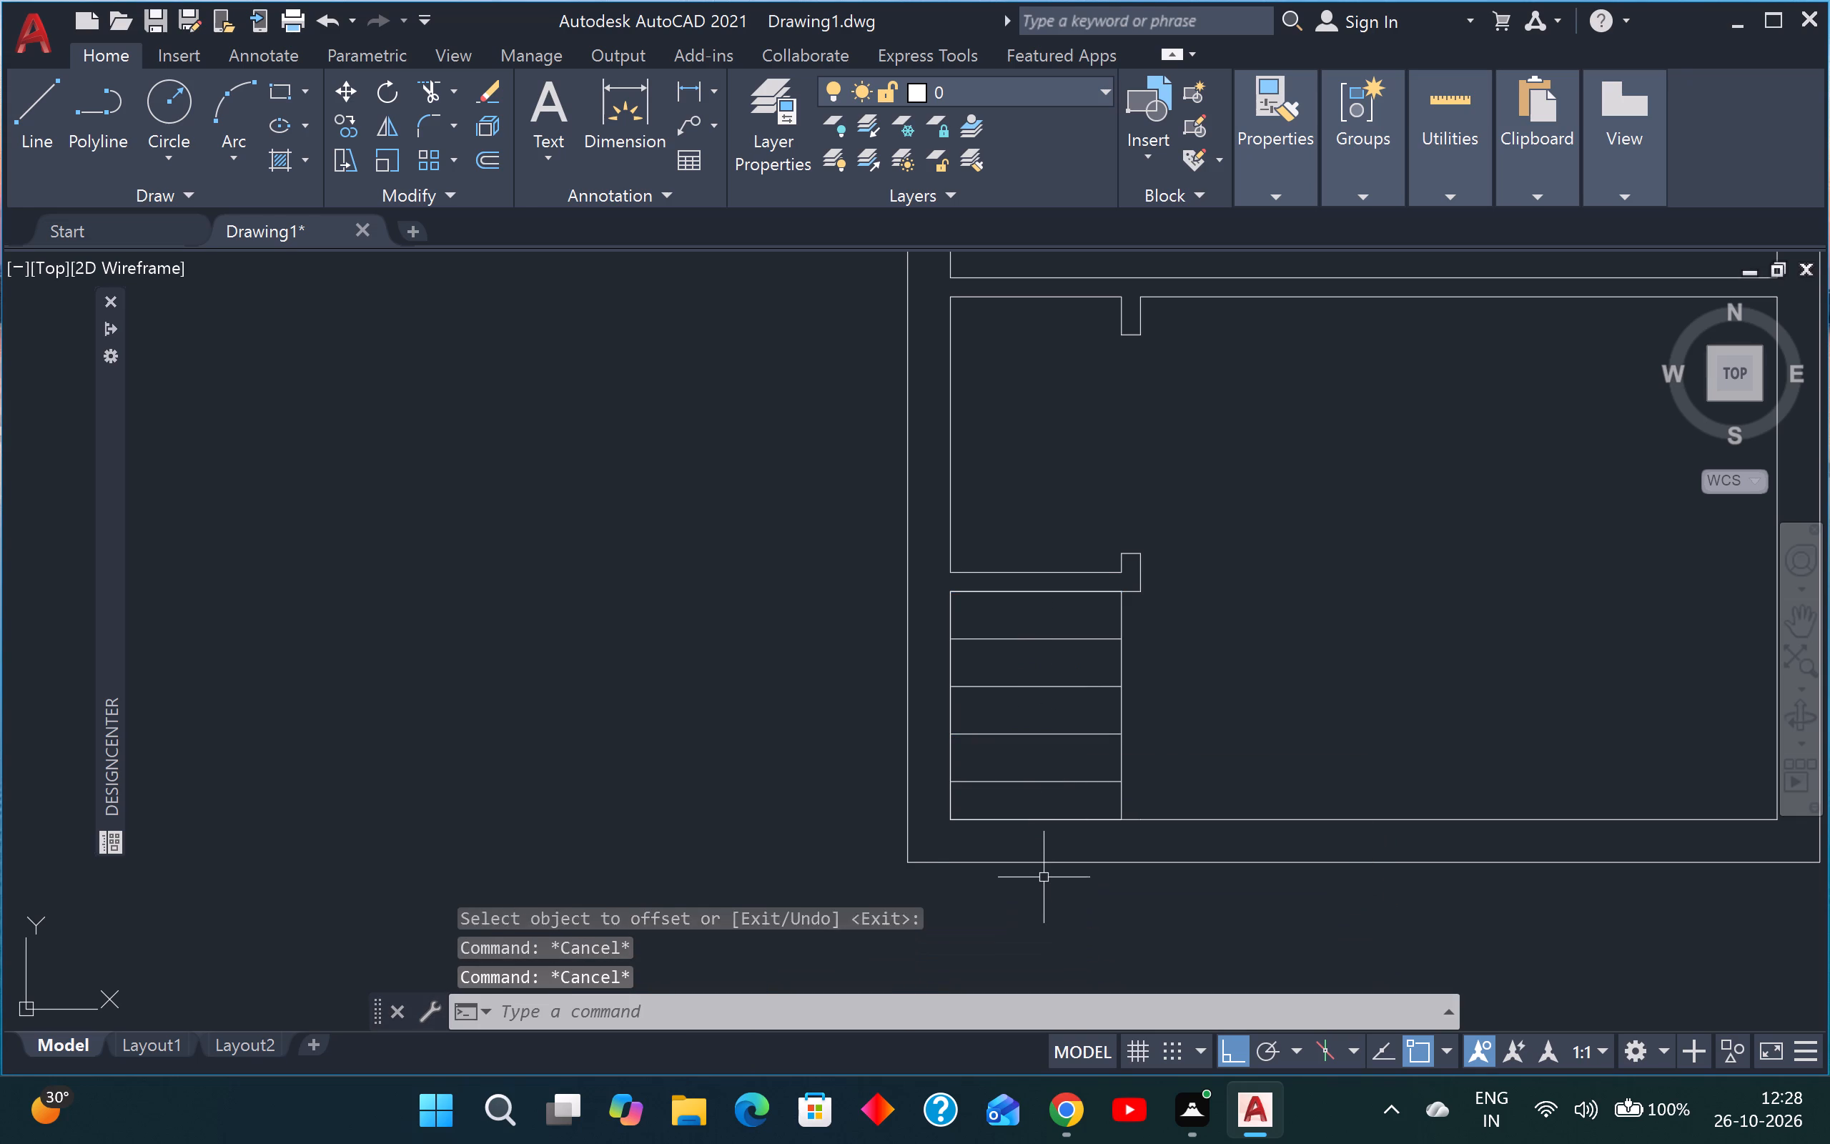
{"action": "key", "text": "Escape"}
{"action": "key", "text": "Escape"}
{"action": "key", "text": "Escape"}
{"action": "key", "text": "Escape"}
{"action": "key", "text": "Escape"}
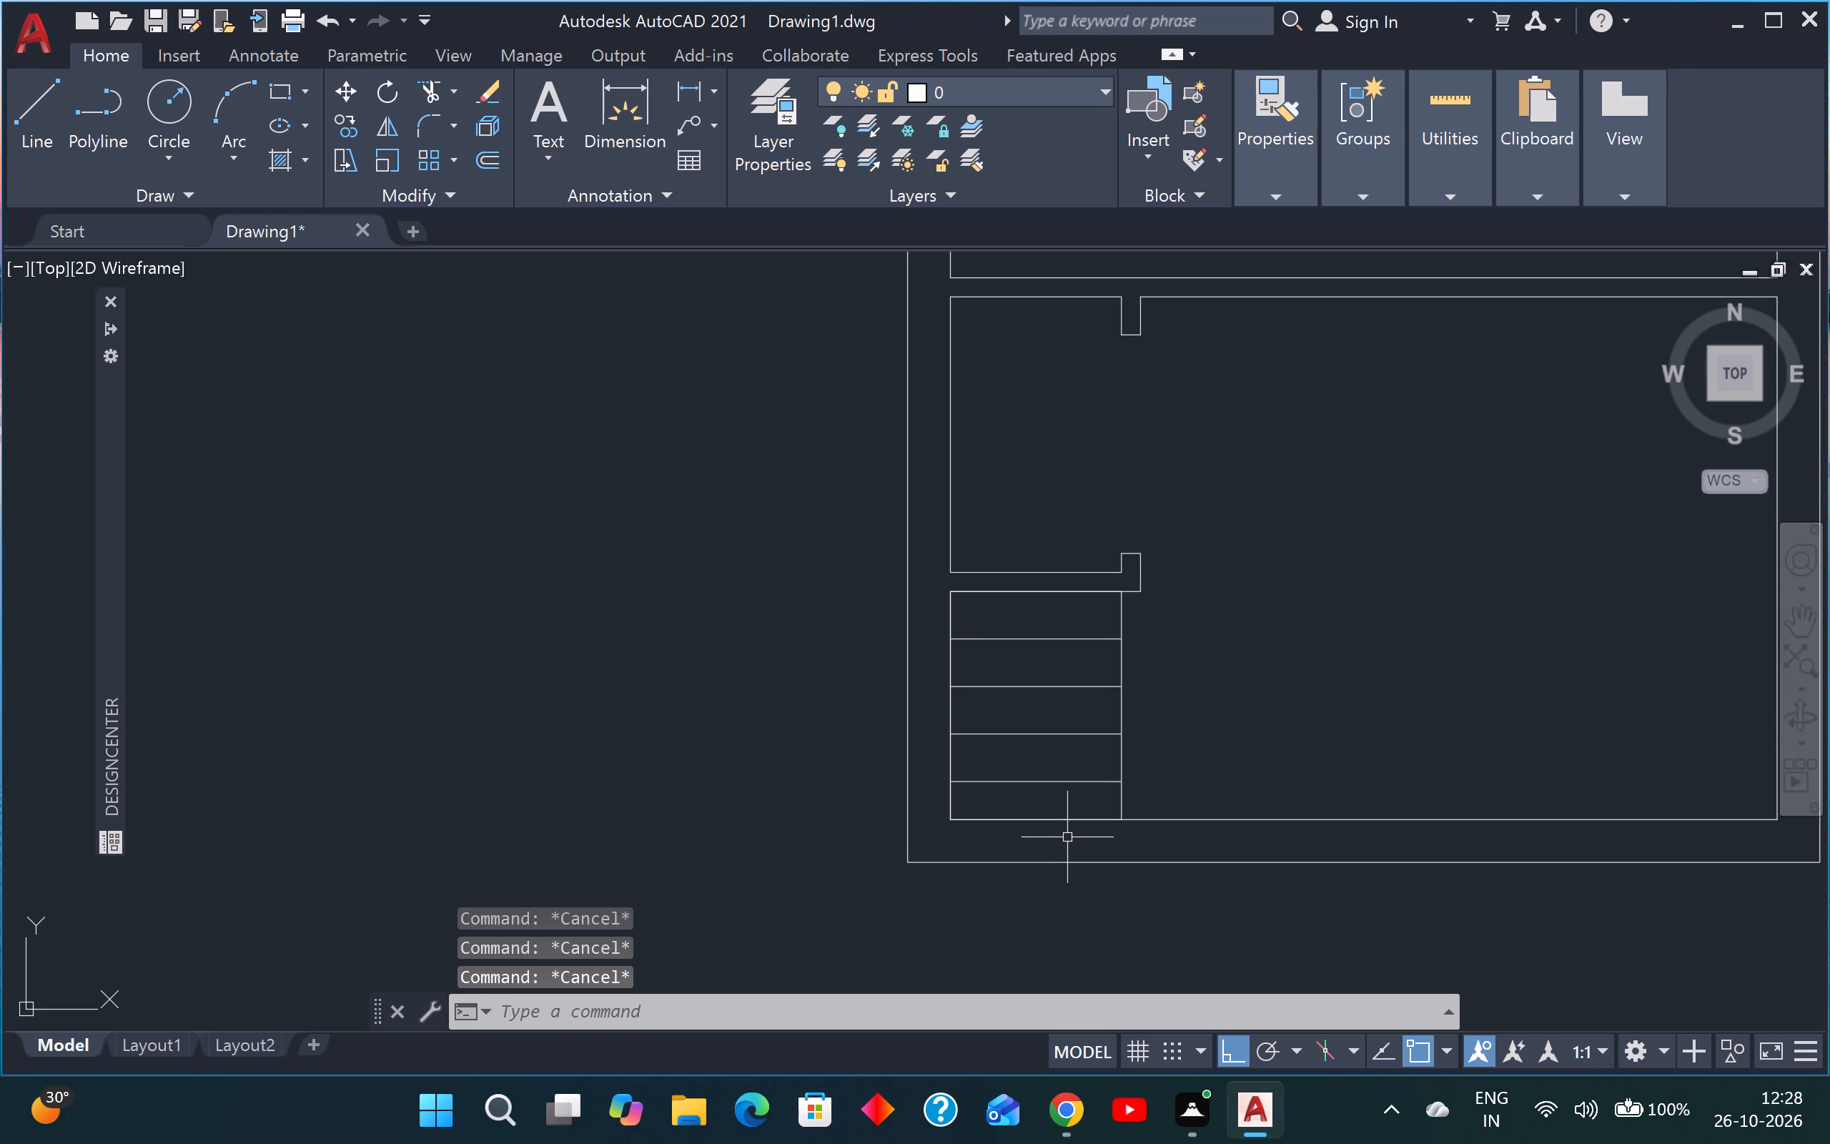
{"action": "key", "text": "Escape"}
{"action": "key", "text": "Escape"}
Draw both corner-to-corner diagonals across the divided 3' by 4' area to form an X.
{"action": "type", "text": "l"}
{"action": "key", "text": "space"}
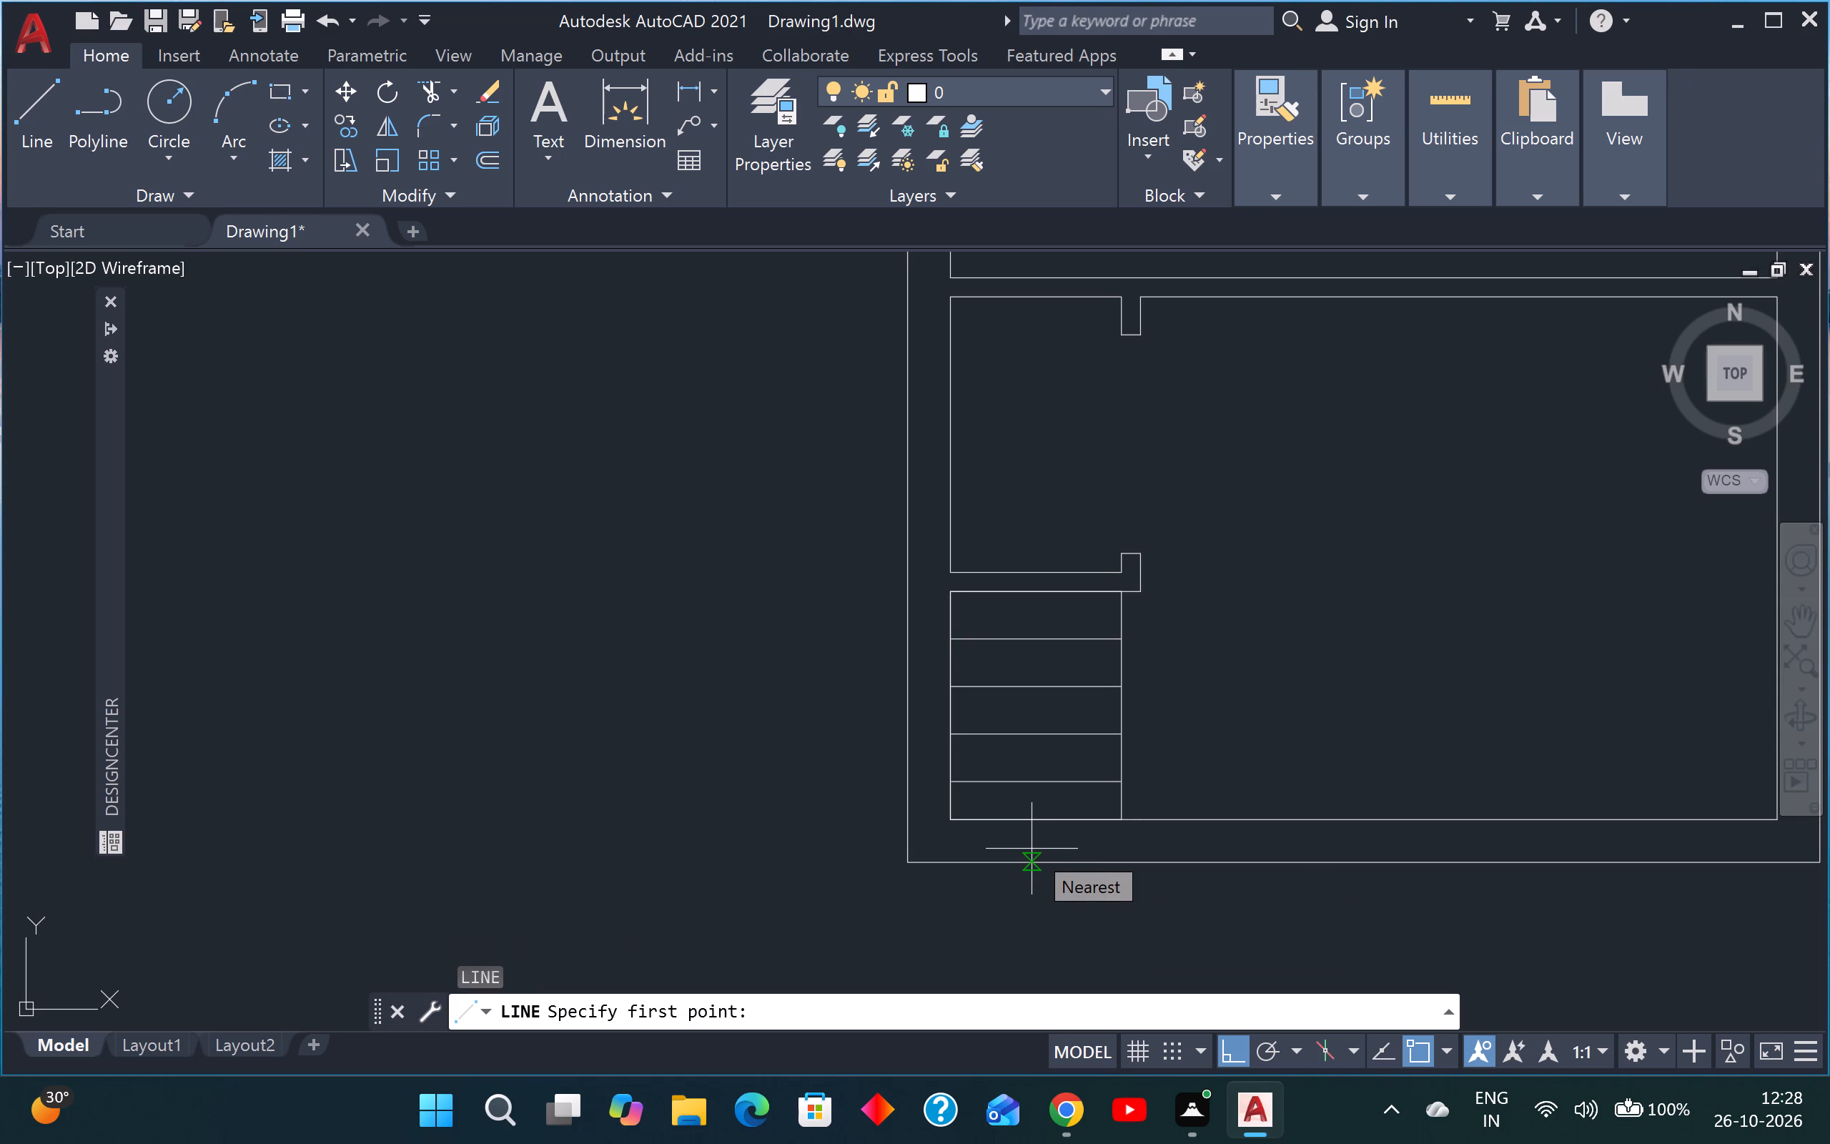
{"action": "left_click", "coordinate": [948, 596]}
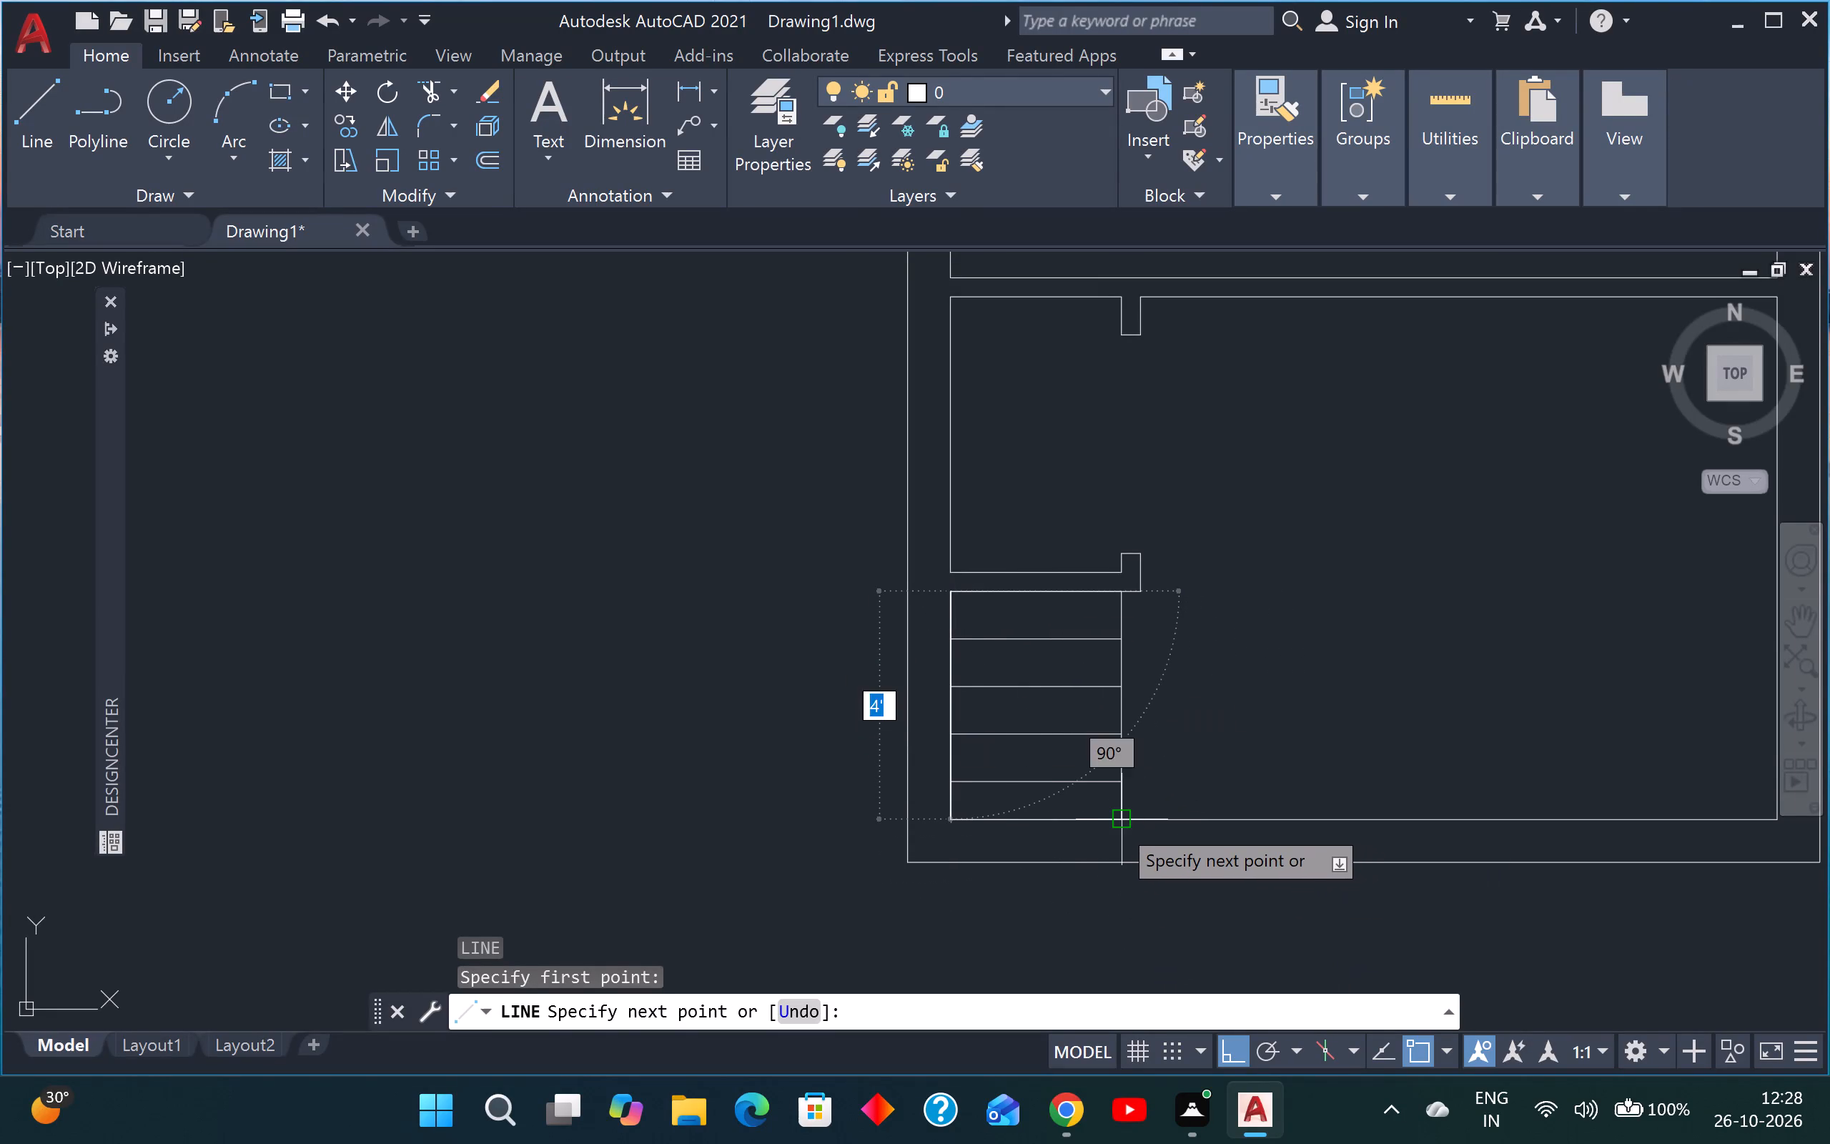
{"action": "left_click", "coordinate": [1116, 822]}
{"action": "key", "text": "Escape"}
{"action": "key", "text": "space"}
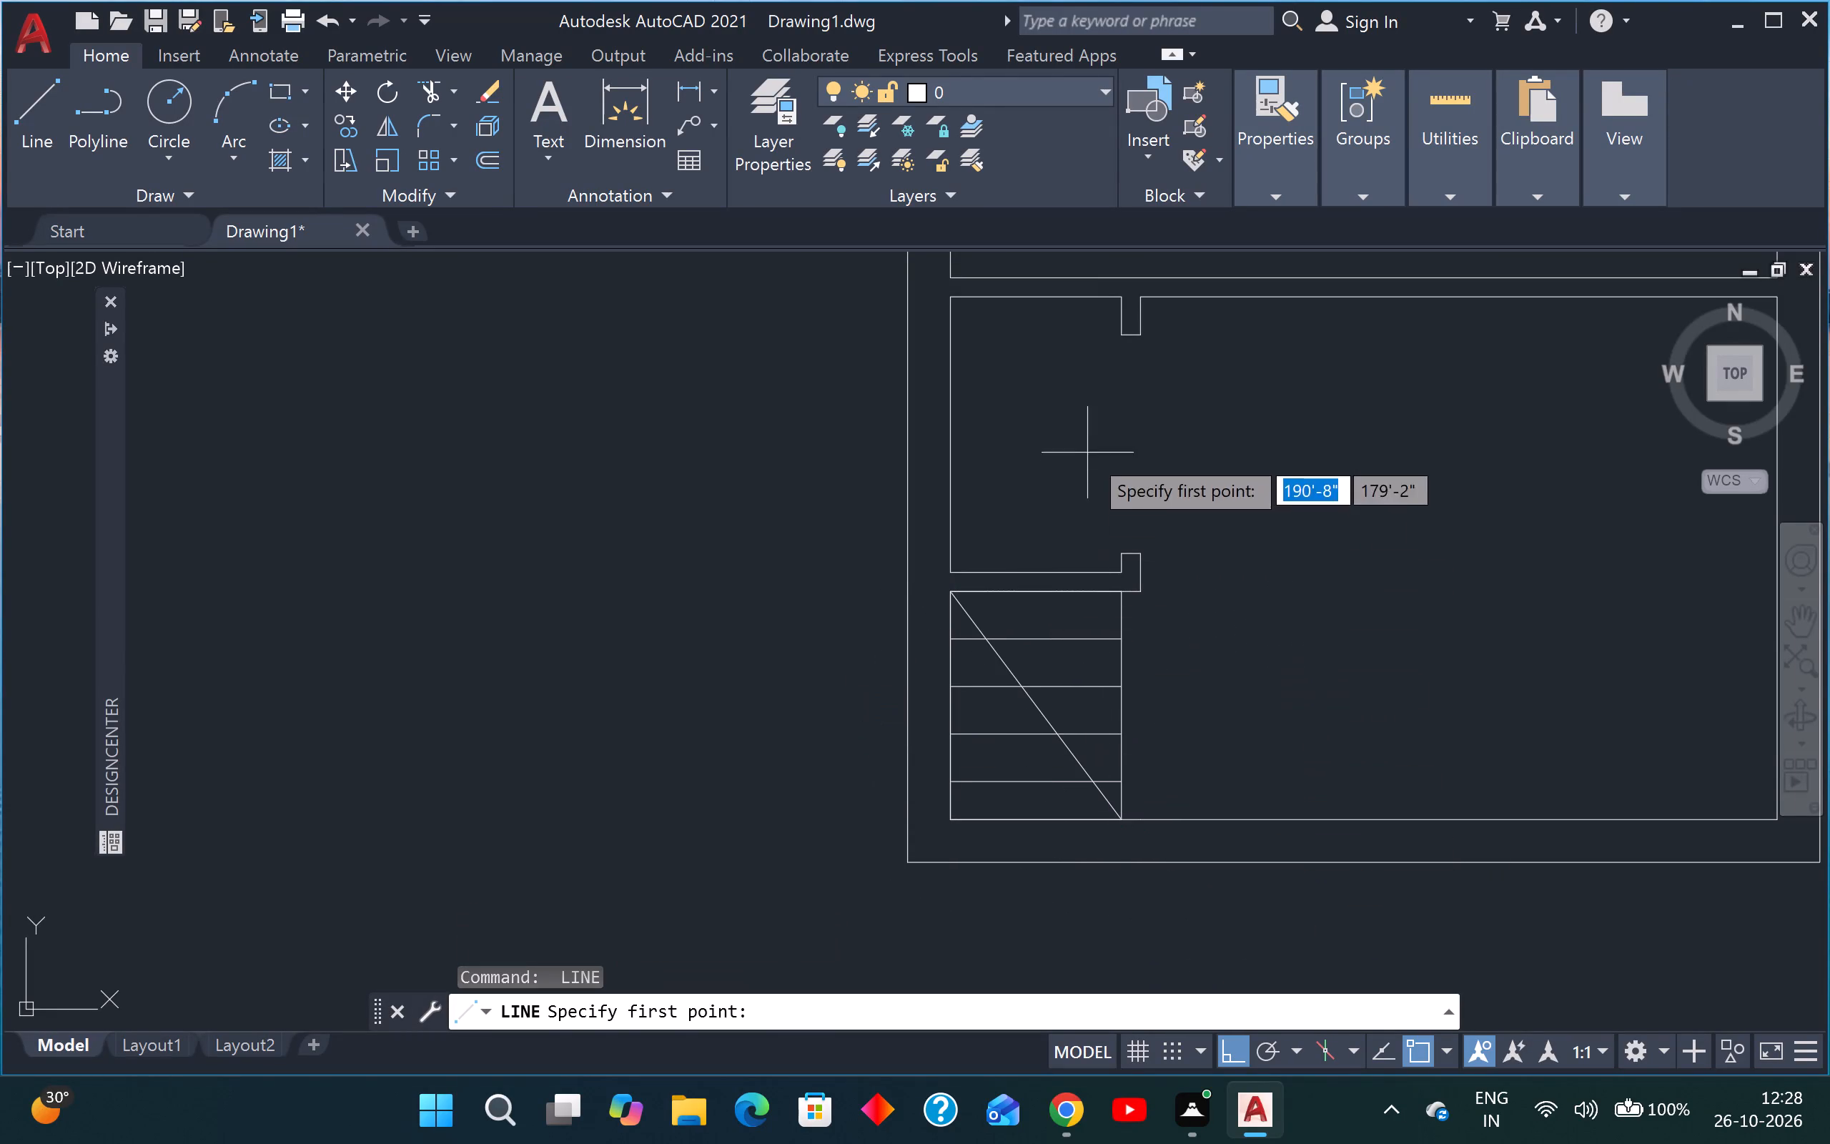
{"action": "left_click", "coordinate": [1122, 586]}
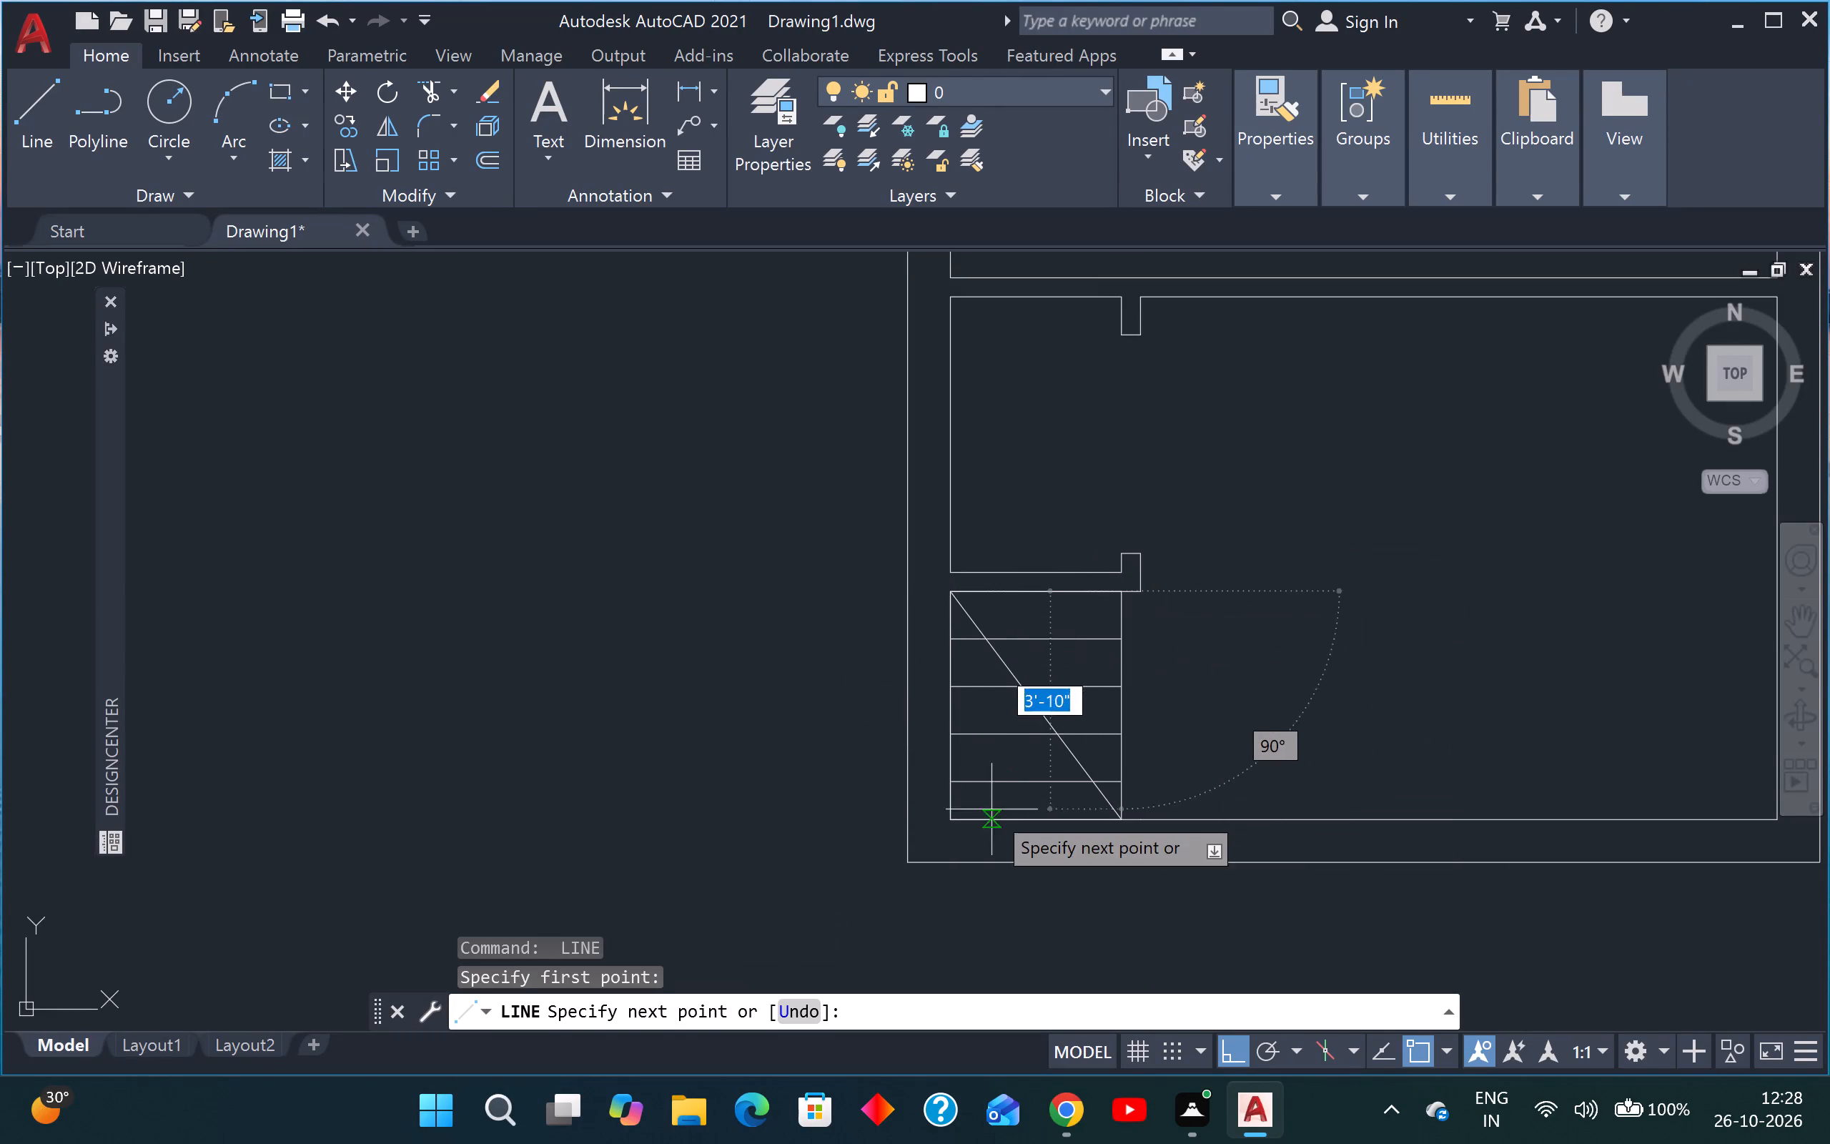
{"action": "left_click", "coordinate": [959, 811]}
{"action": "key", "text": "Escape"}
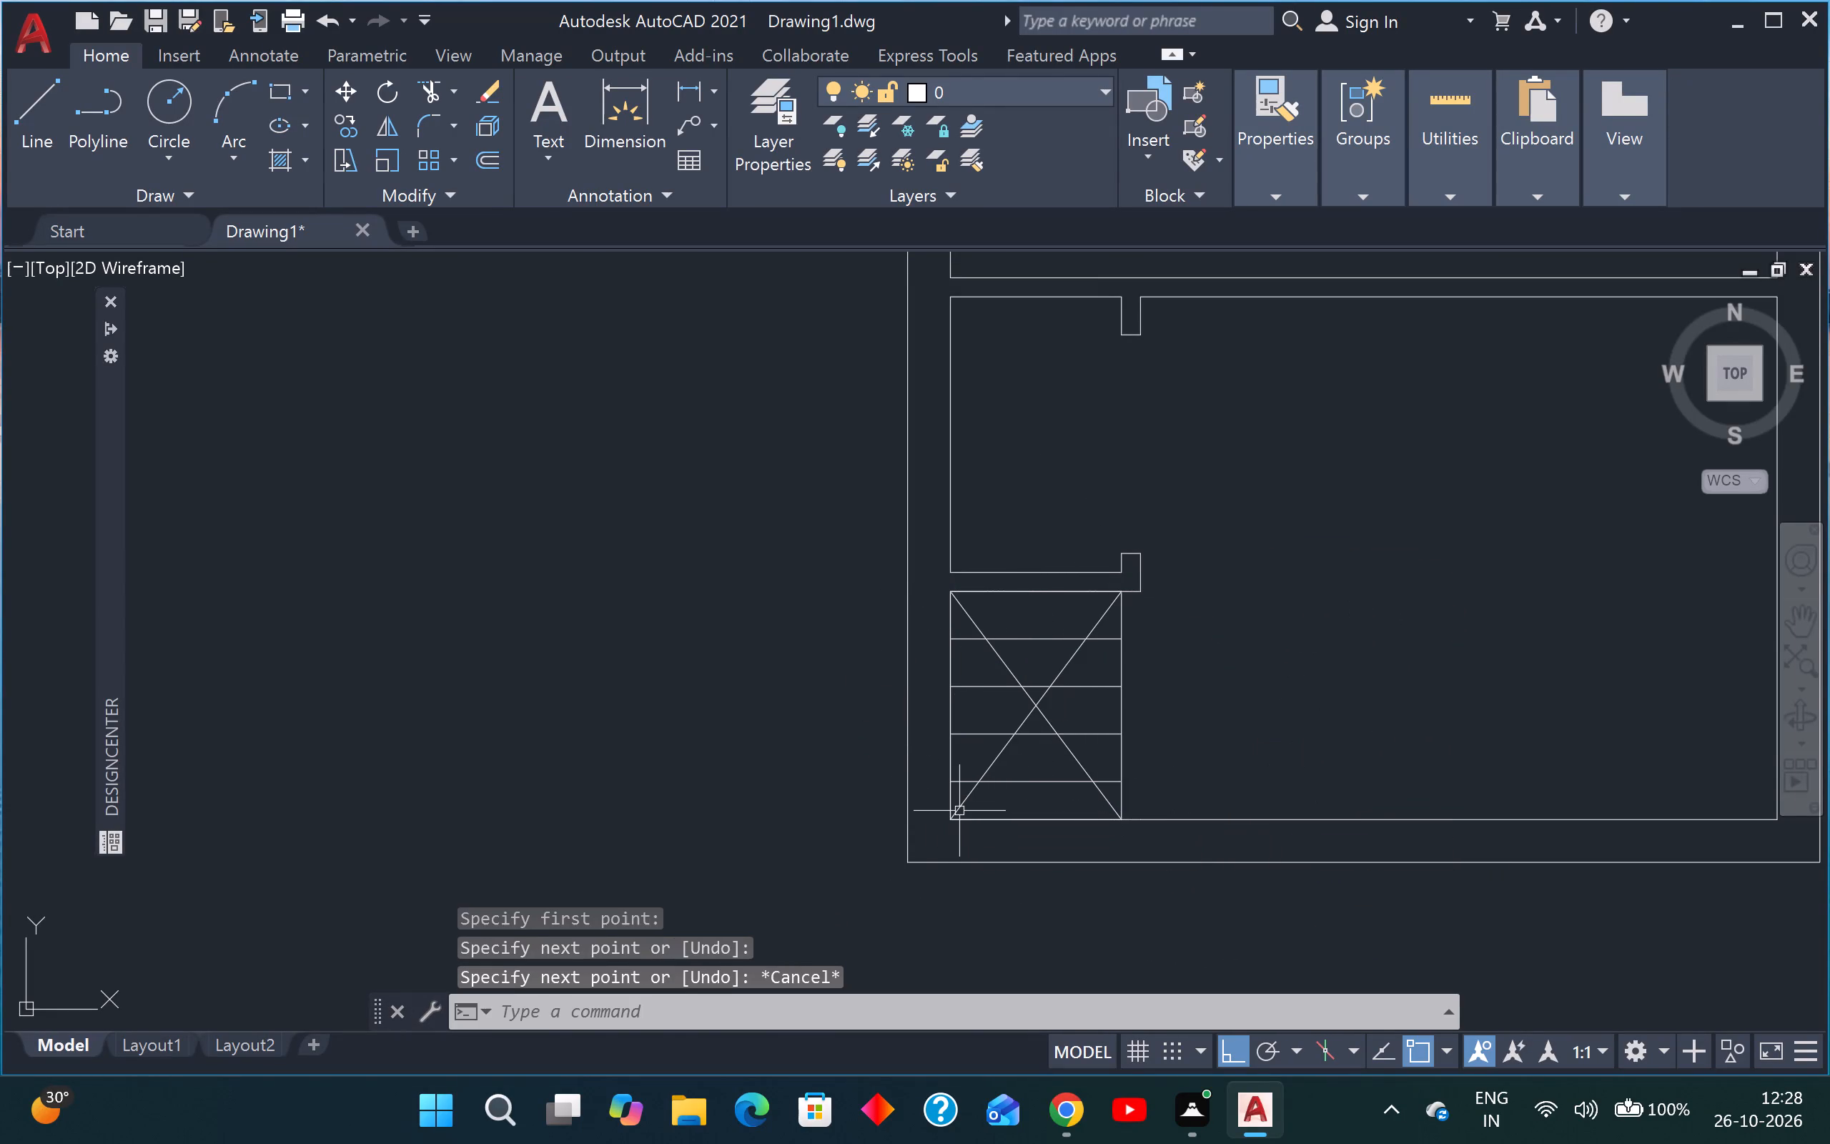
Draw vertical lines from the X's centre to the bottom and top edges of the divided 3' by 4' rectangle.
{"action": "key", "text": "space"}
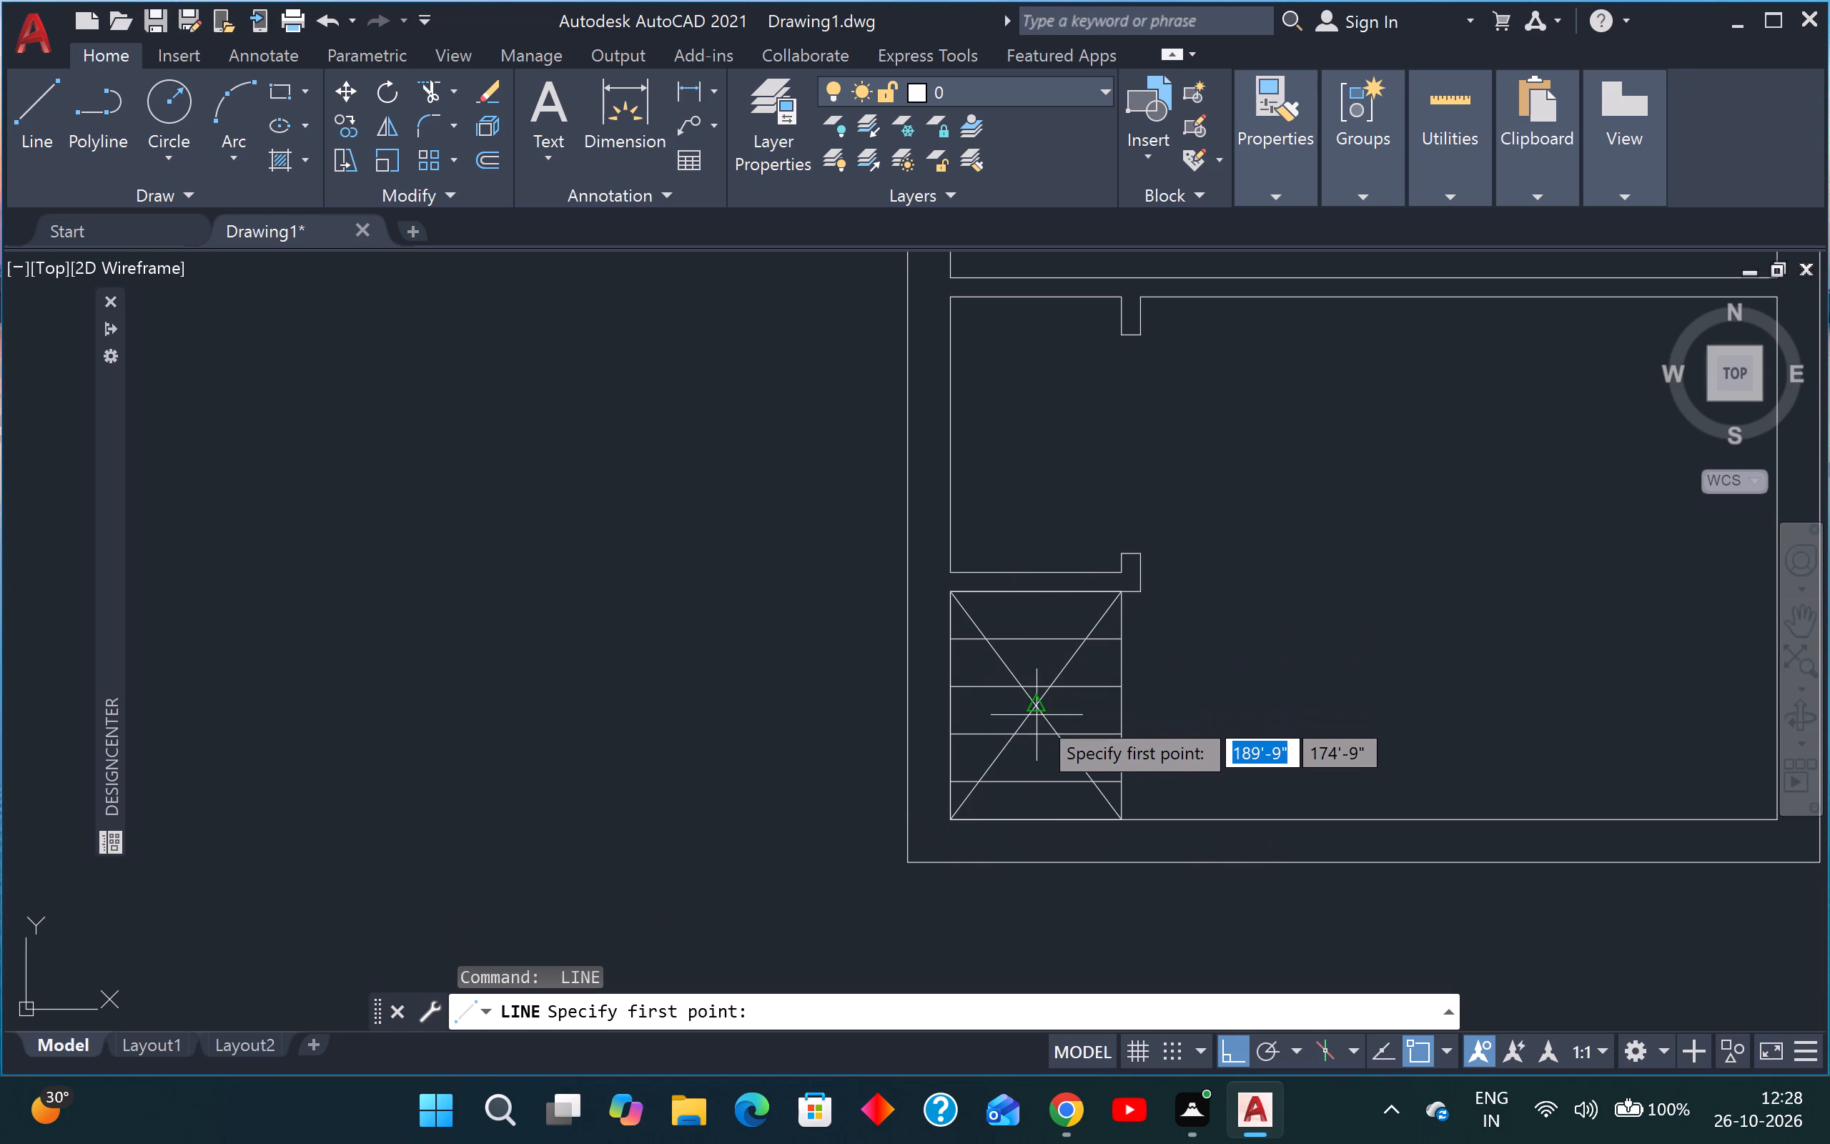
{"action": "left_click", "coordinate": [1034, 706]}
{"action": "left_click", "coordinate": [1032, 822]}
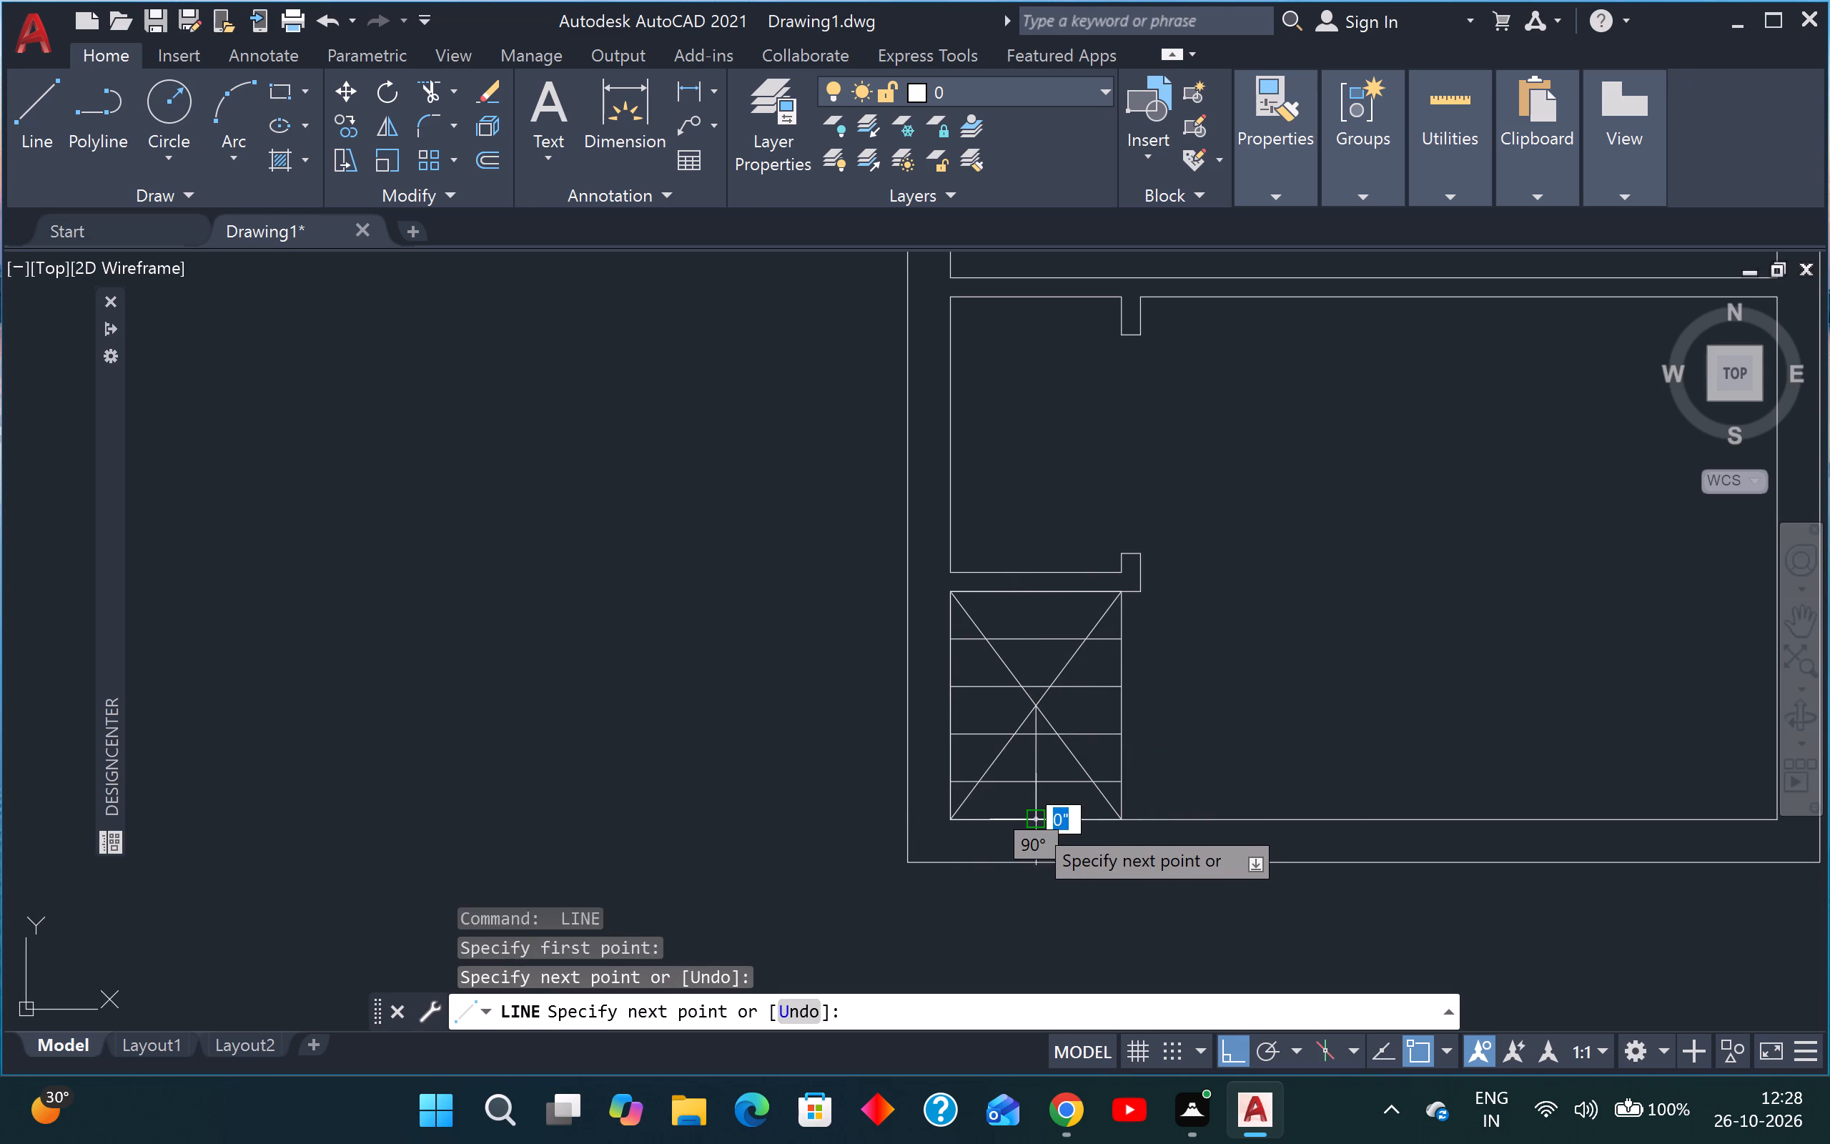
{"action": "key", "text": "Escape"}
{"action": "key", "text": "space"}
{"action": "left_click", "coordinate": [1038, 710]}
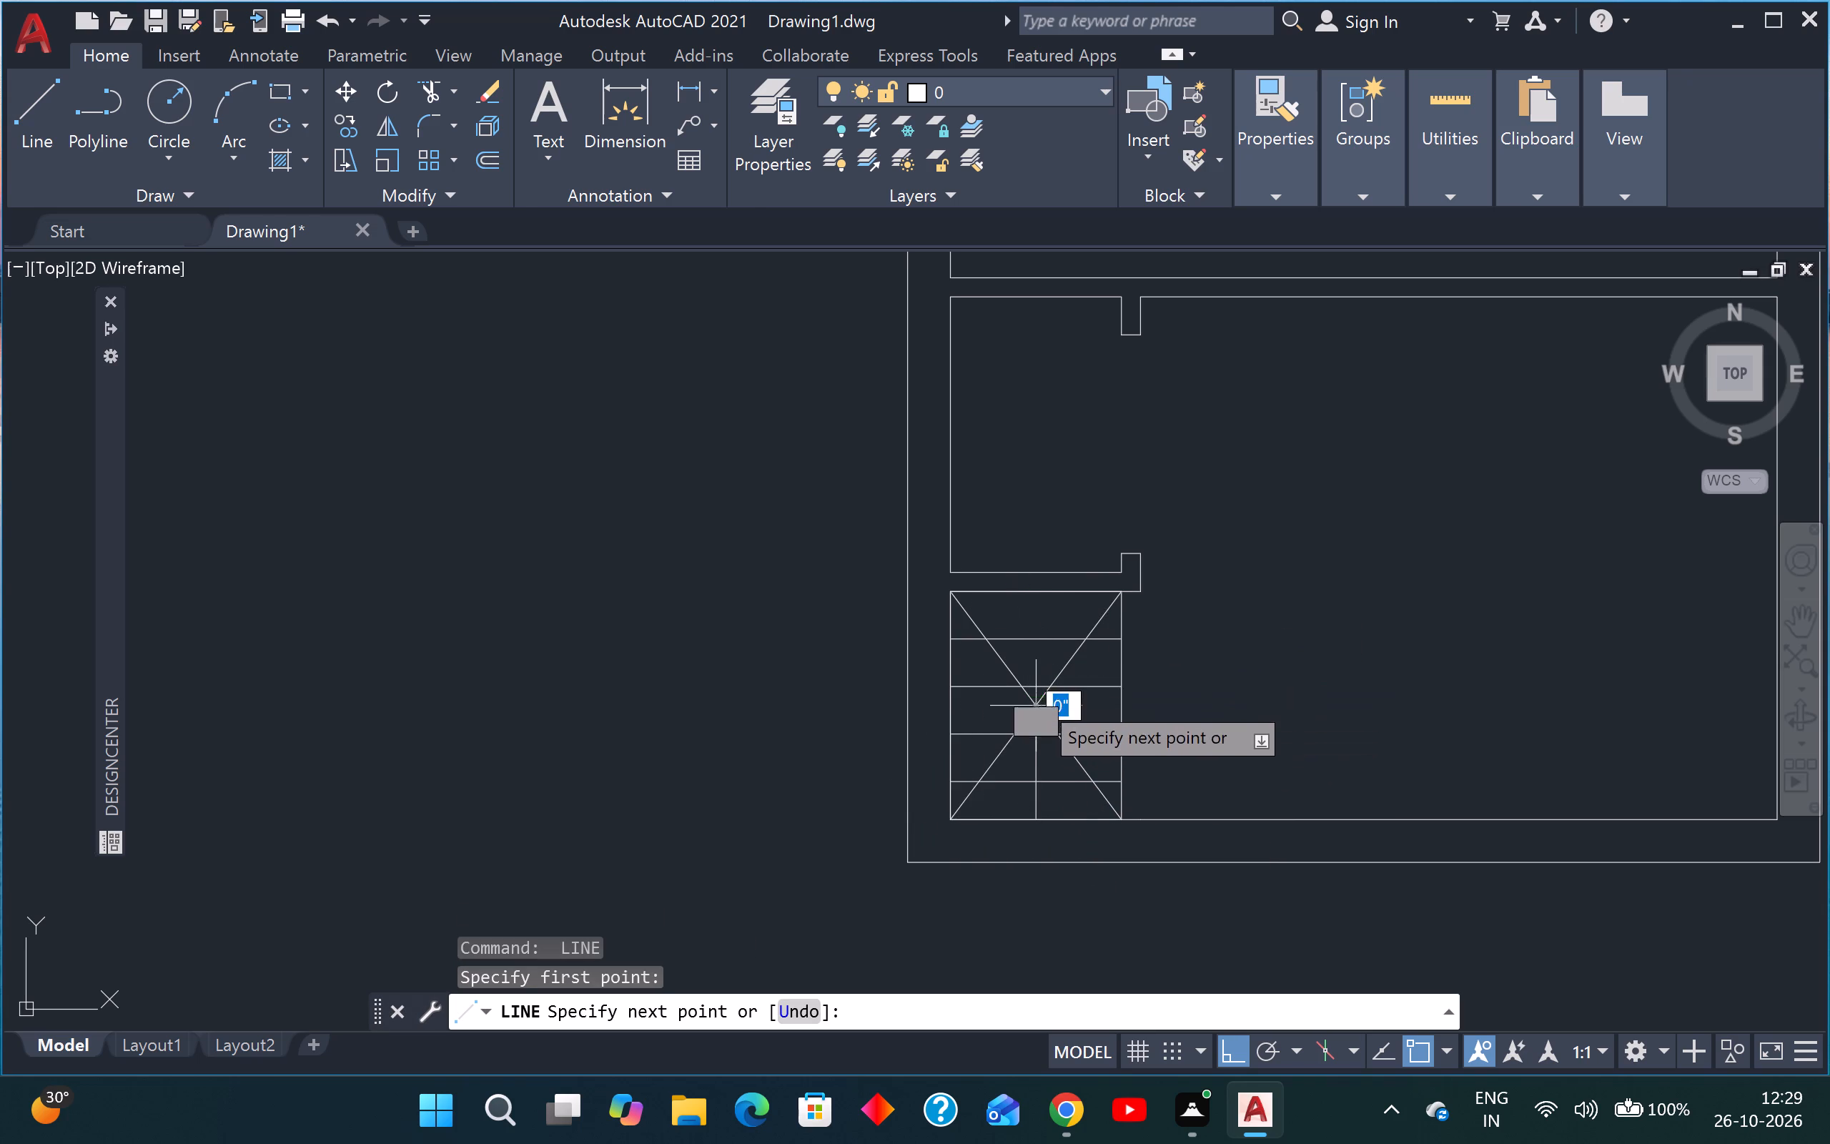
{"action": "left_click", "coordinate": [1031, 599]}
{"action": "key", "text": "F1"}
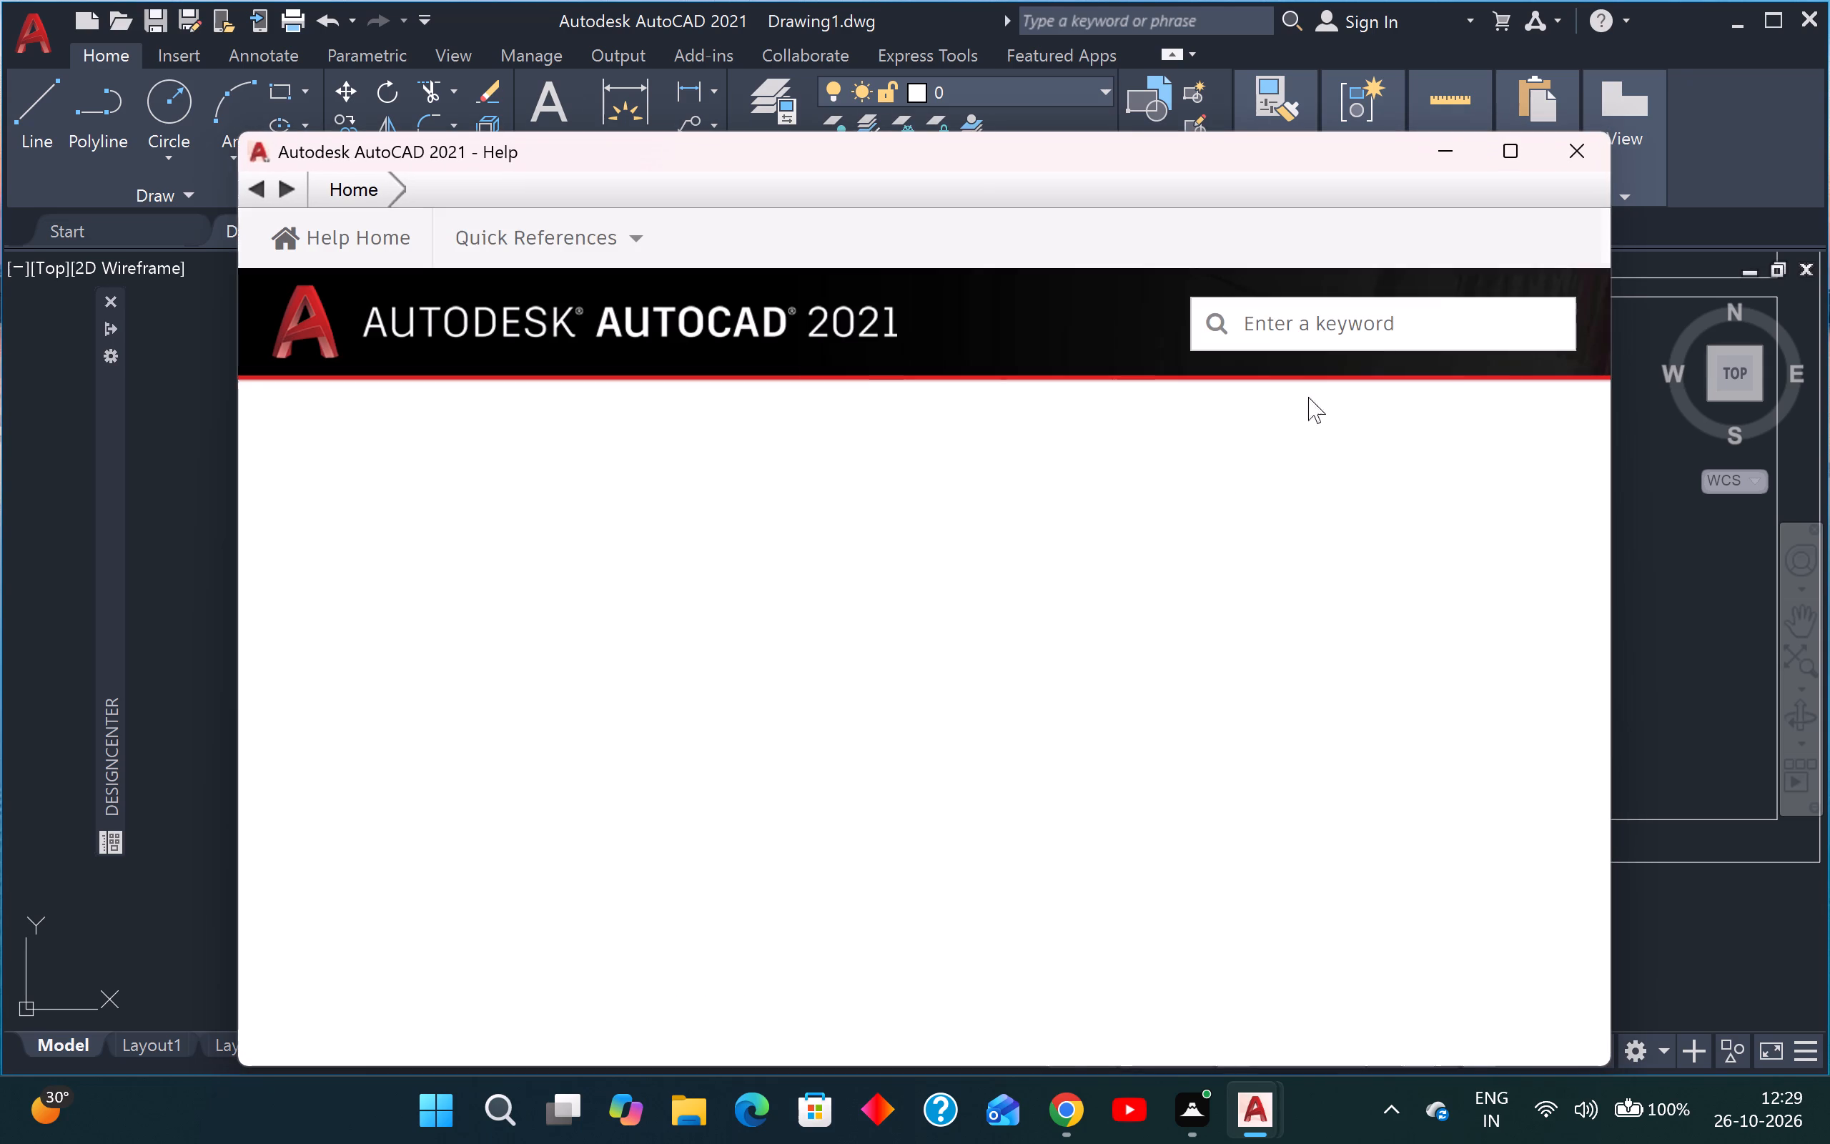
{"action": "left_click", "coordinate": [1559, 155]}
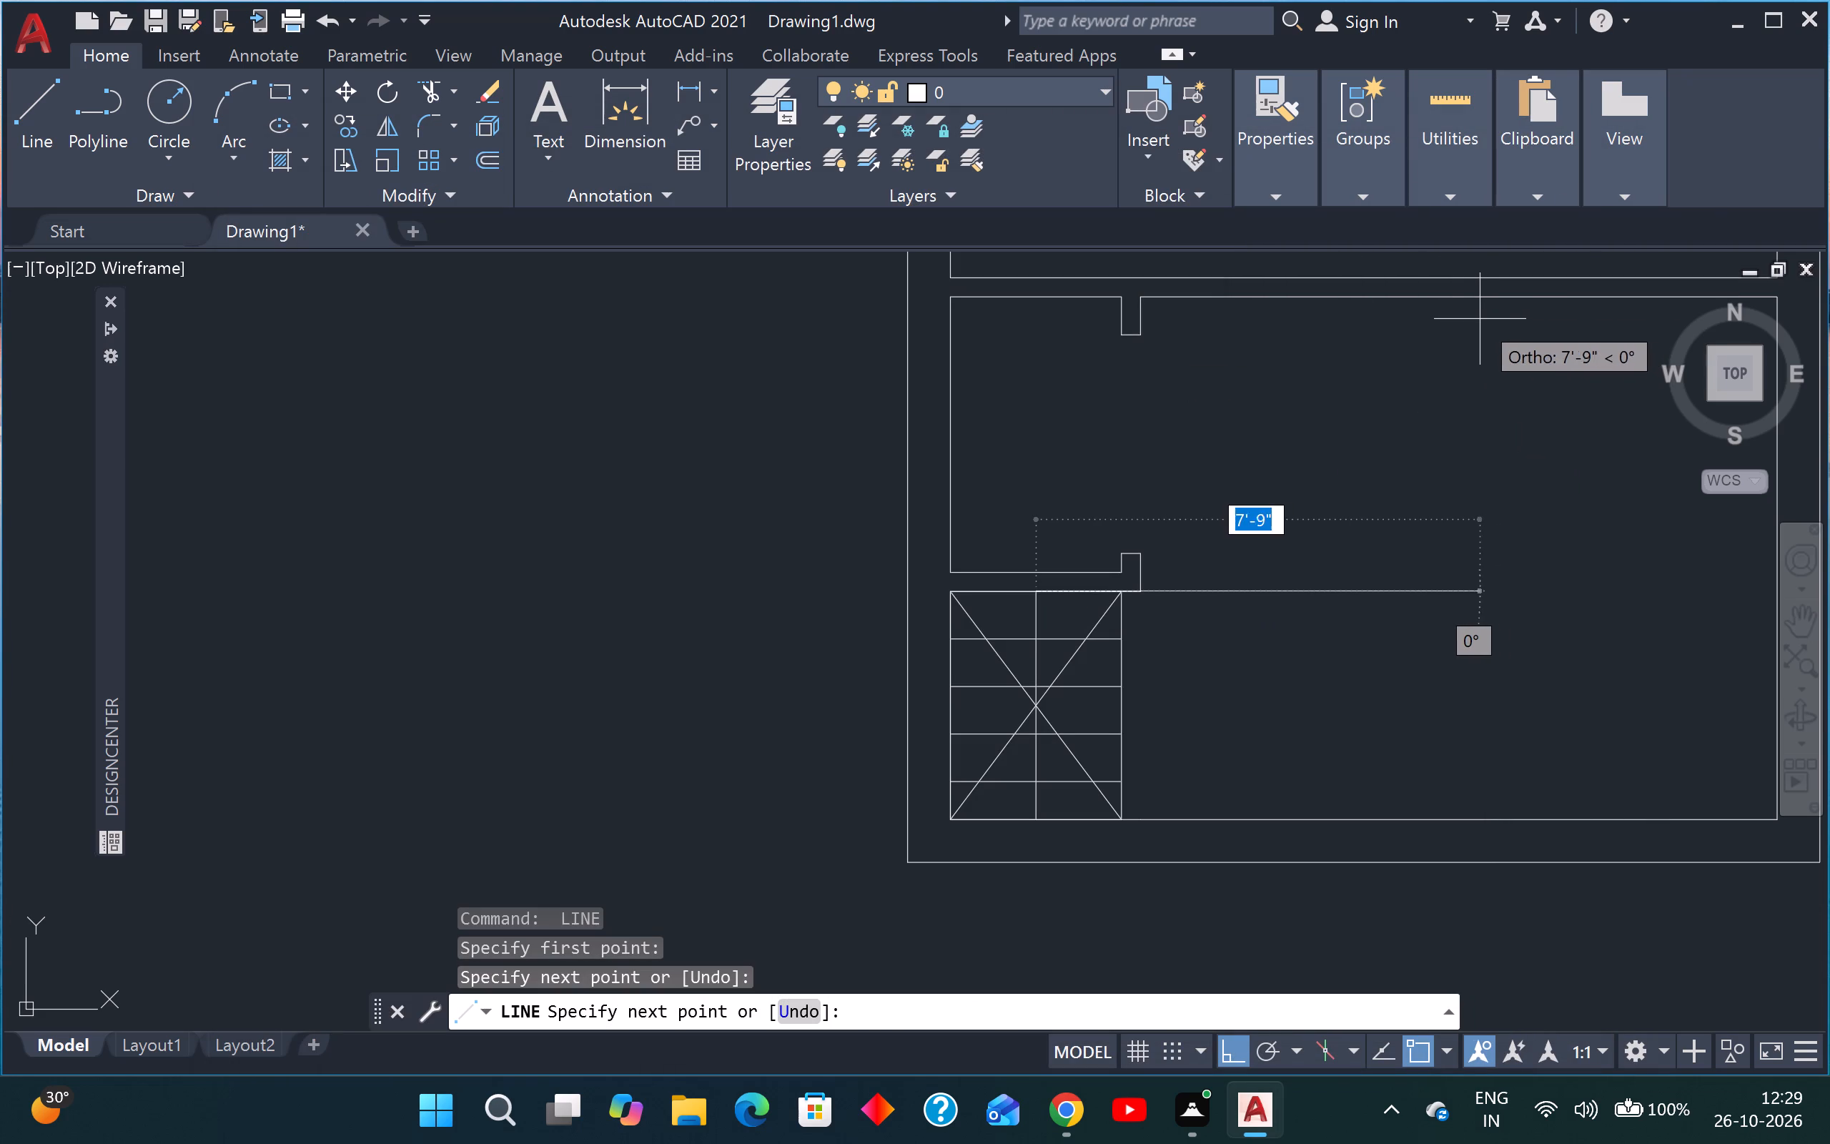
{"action": "key", "text": "Escape"}
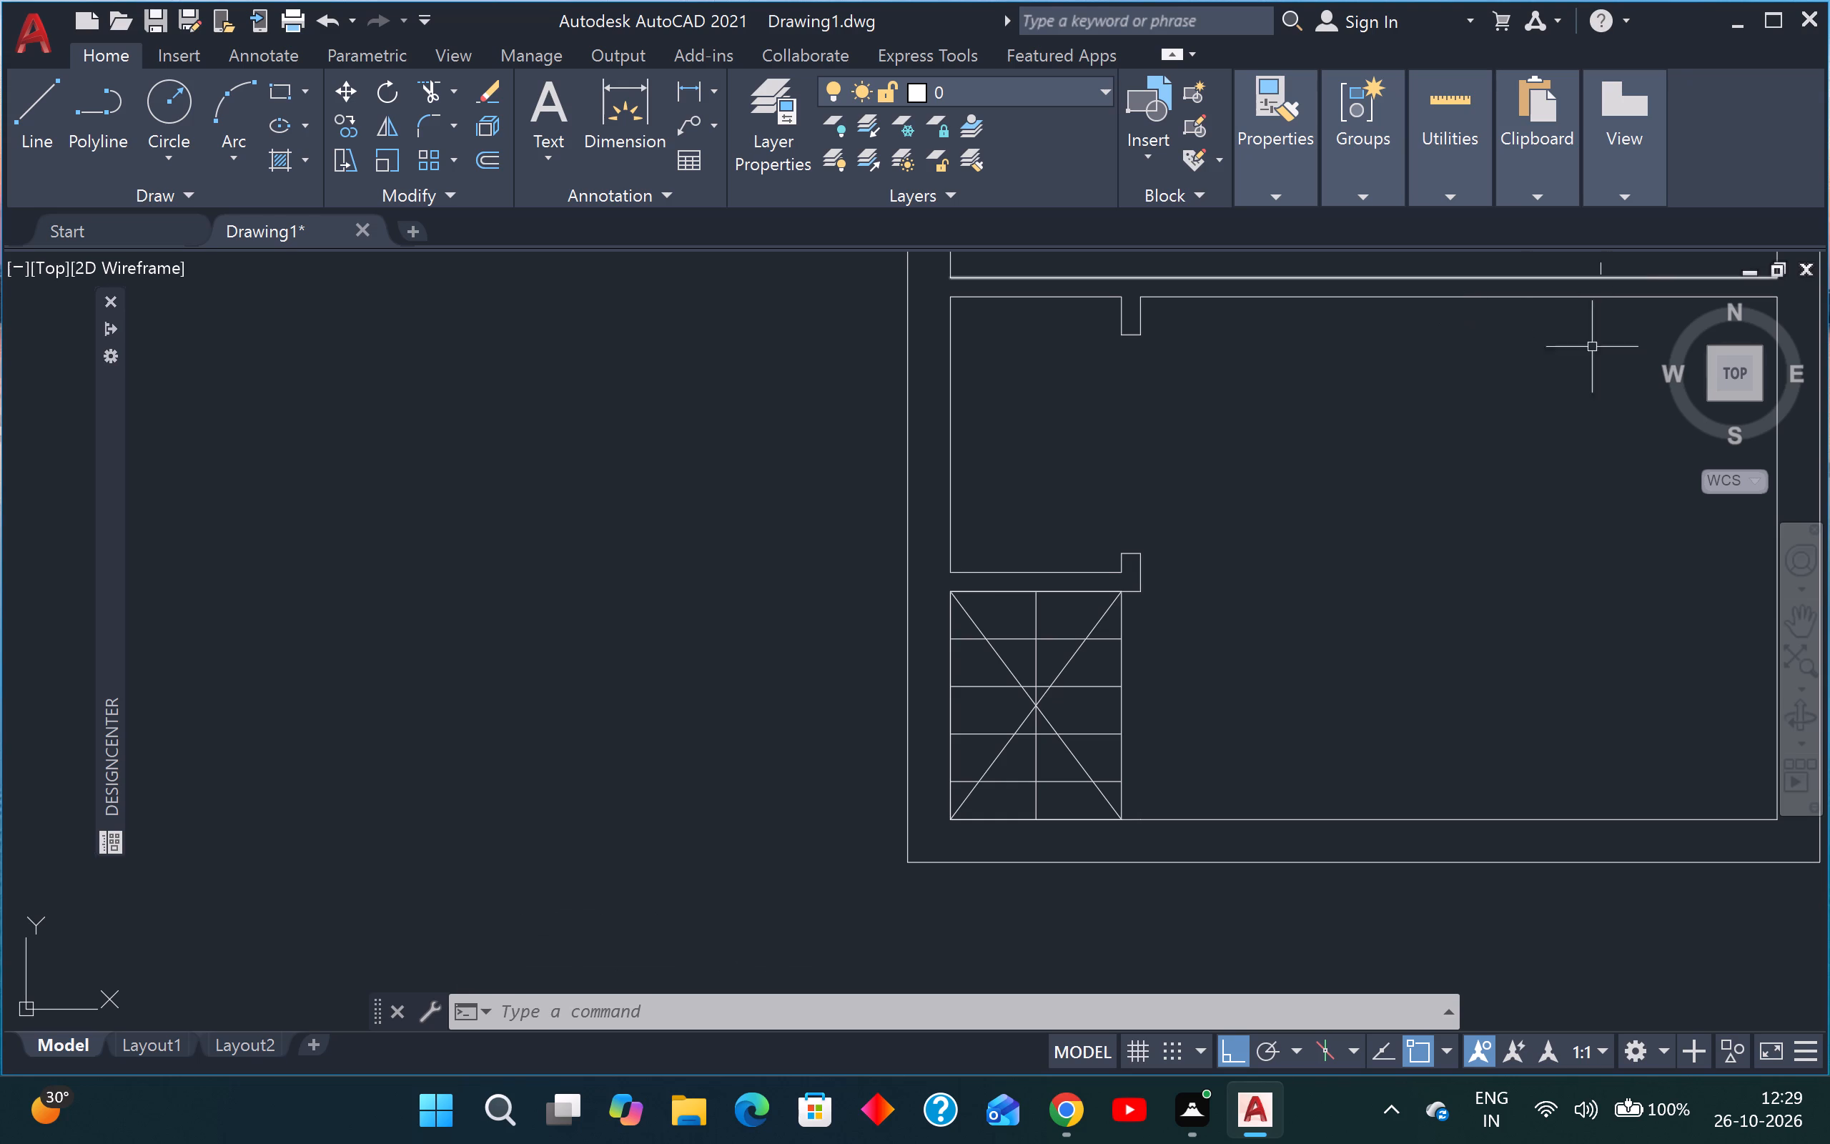
Draw a vertical line about 9" long from the divided rectangle's lower-right corner across the bottom outer wall.
{"action": "scroll", "coordinate": [1087, 830], "scroll_direction": "down", "scroll_amount": 2}
{"action": "middle_click_drag", "start_coordinate": [1192, 761], "coordinate": [981, 867]}
{"action": "scroll", "coordinate": [988, 841], "scroll_direction": "down", "scroll_amount": 1}
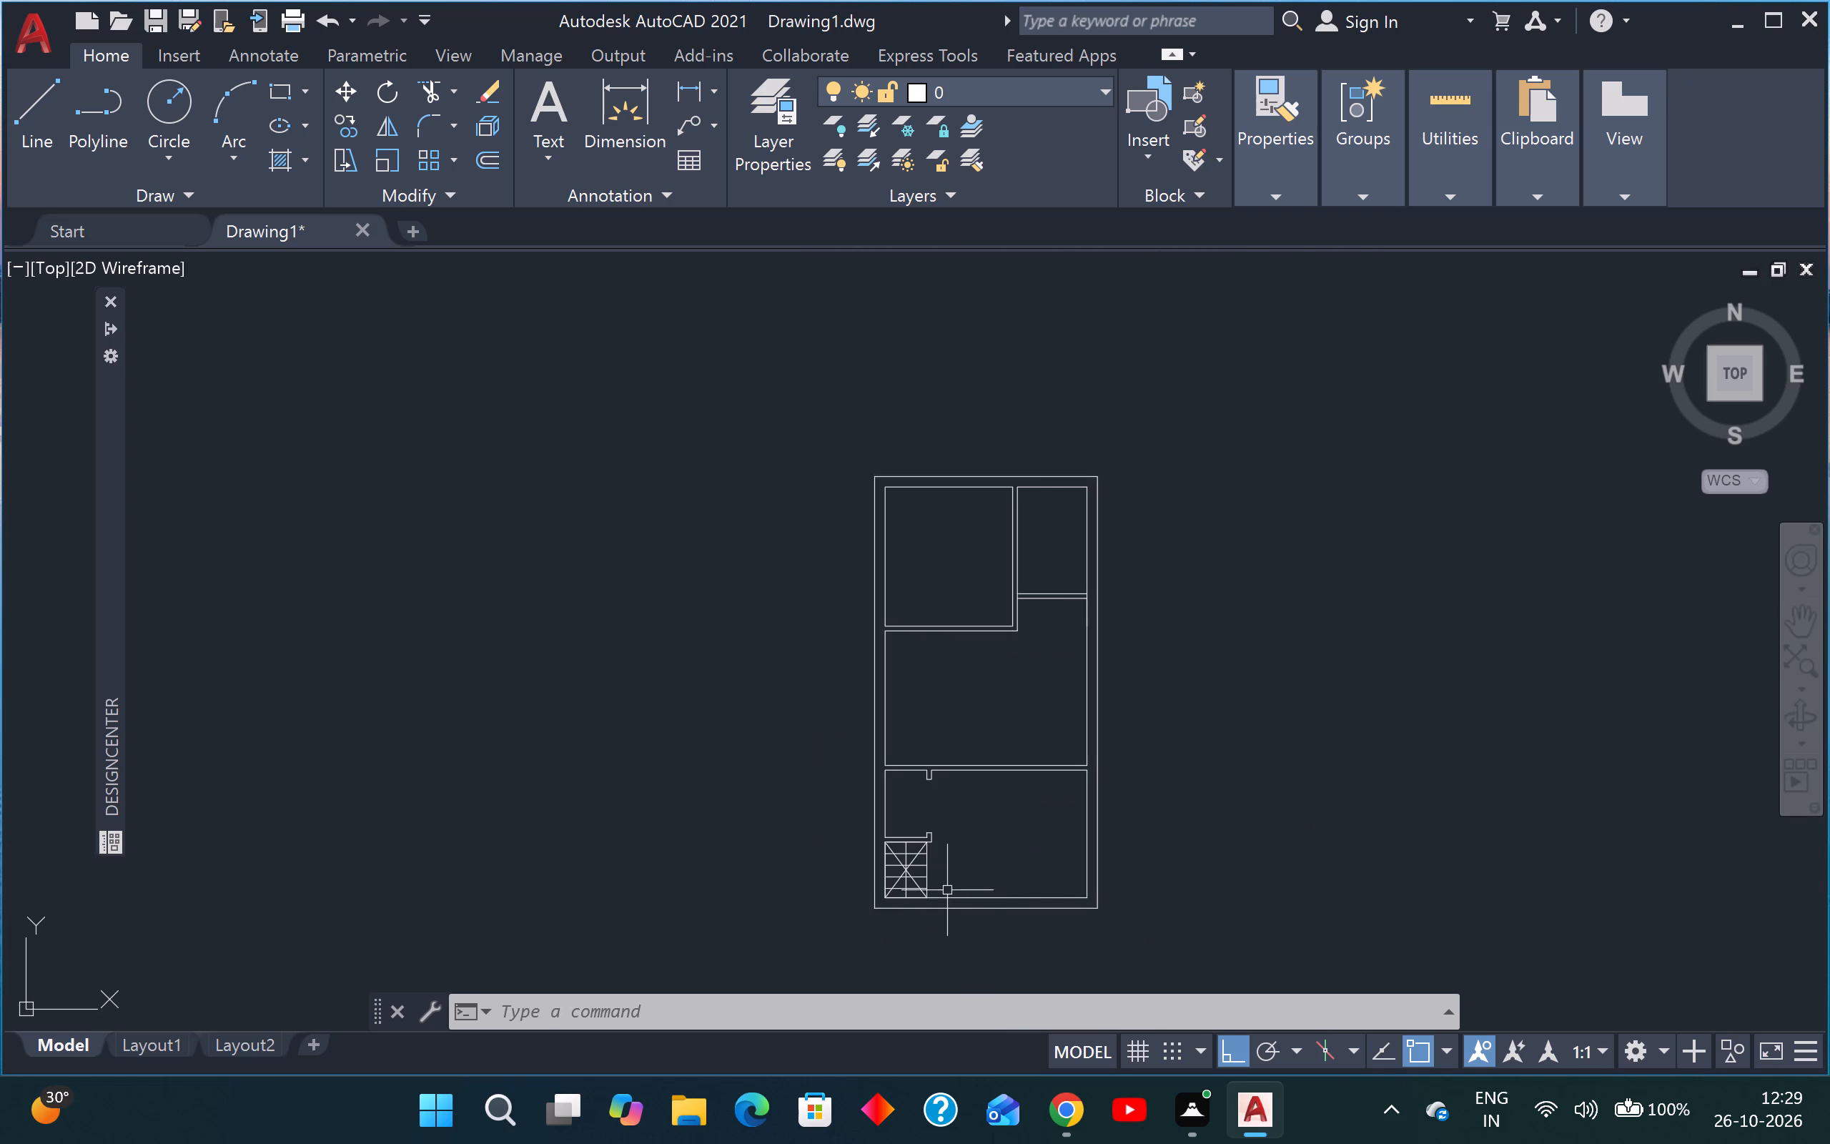
{"action": "scroll", "coordinate": [941, 883], "scroll_direction": "up", "scroll_amount": 3}
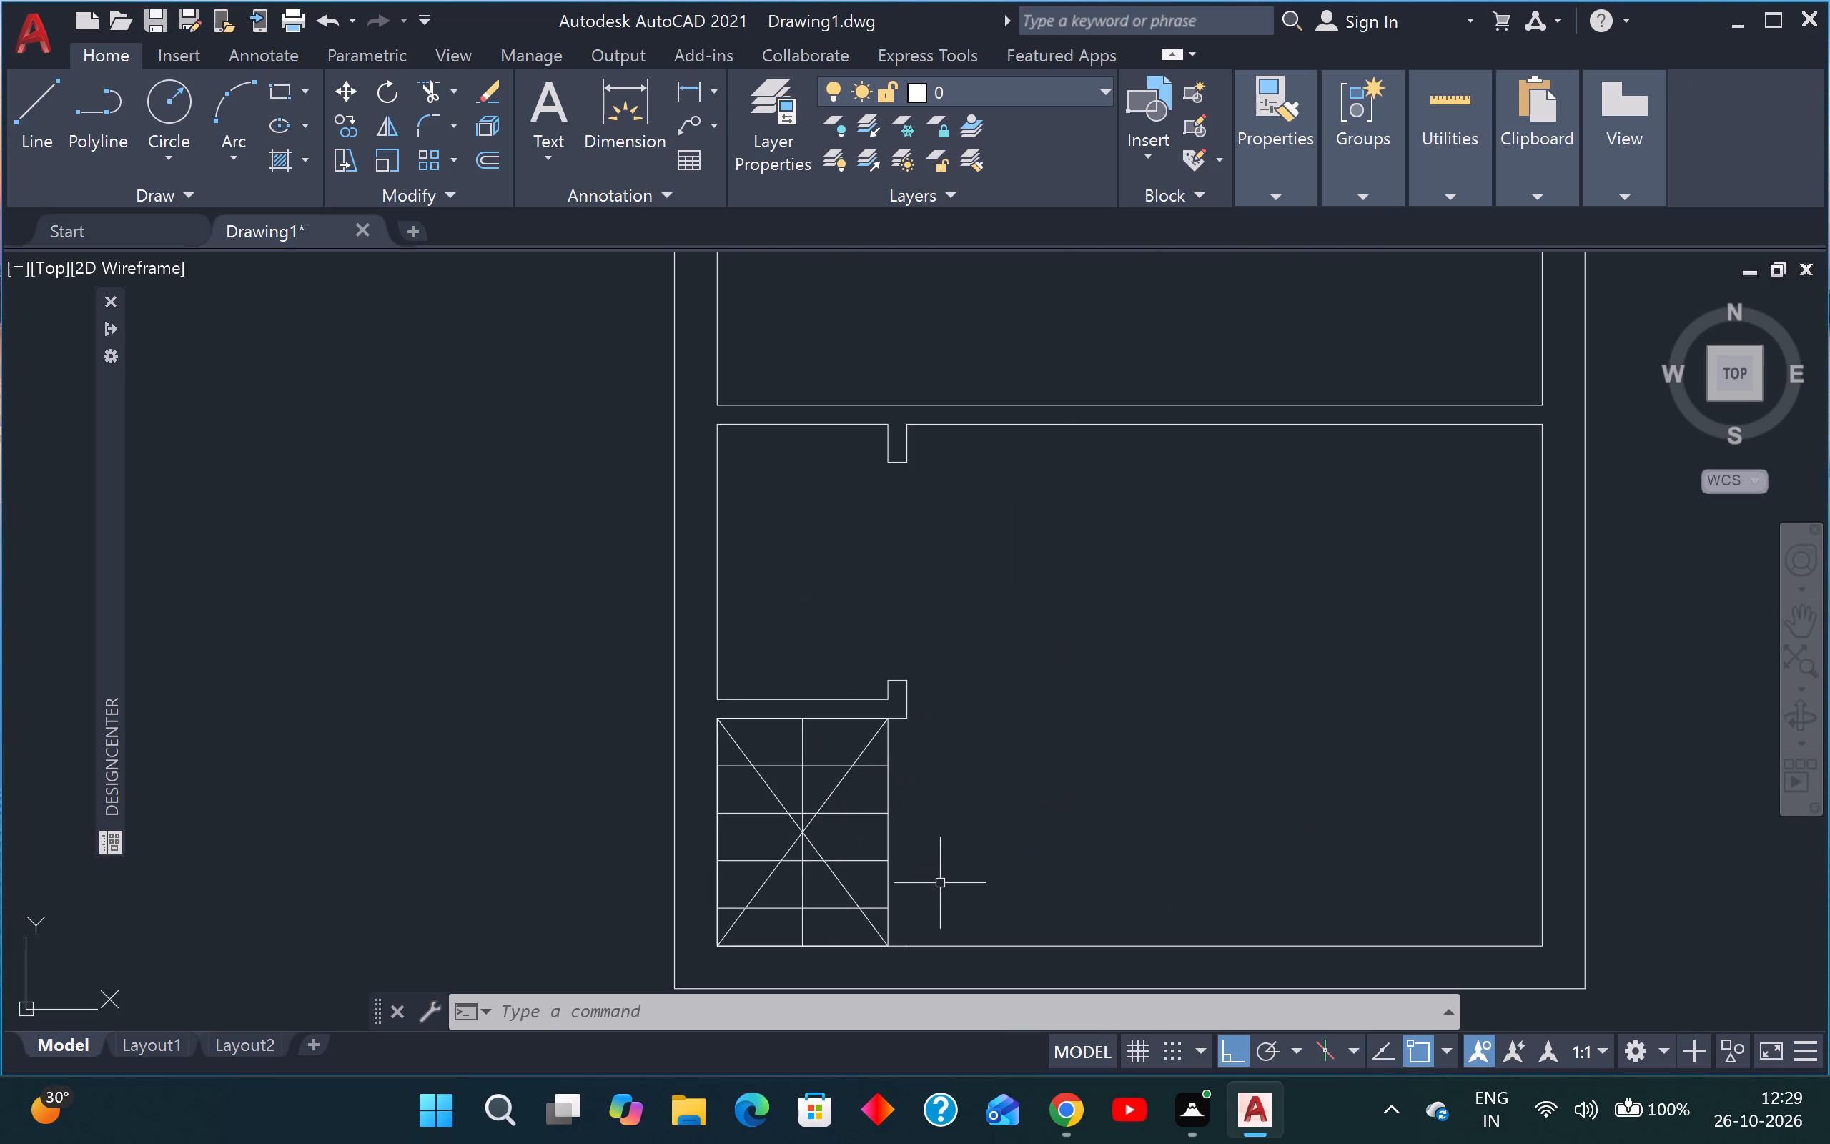
{"action": "key", "text": "l"}
{"action": "key", "text": "space"}
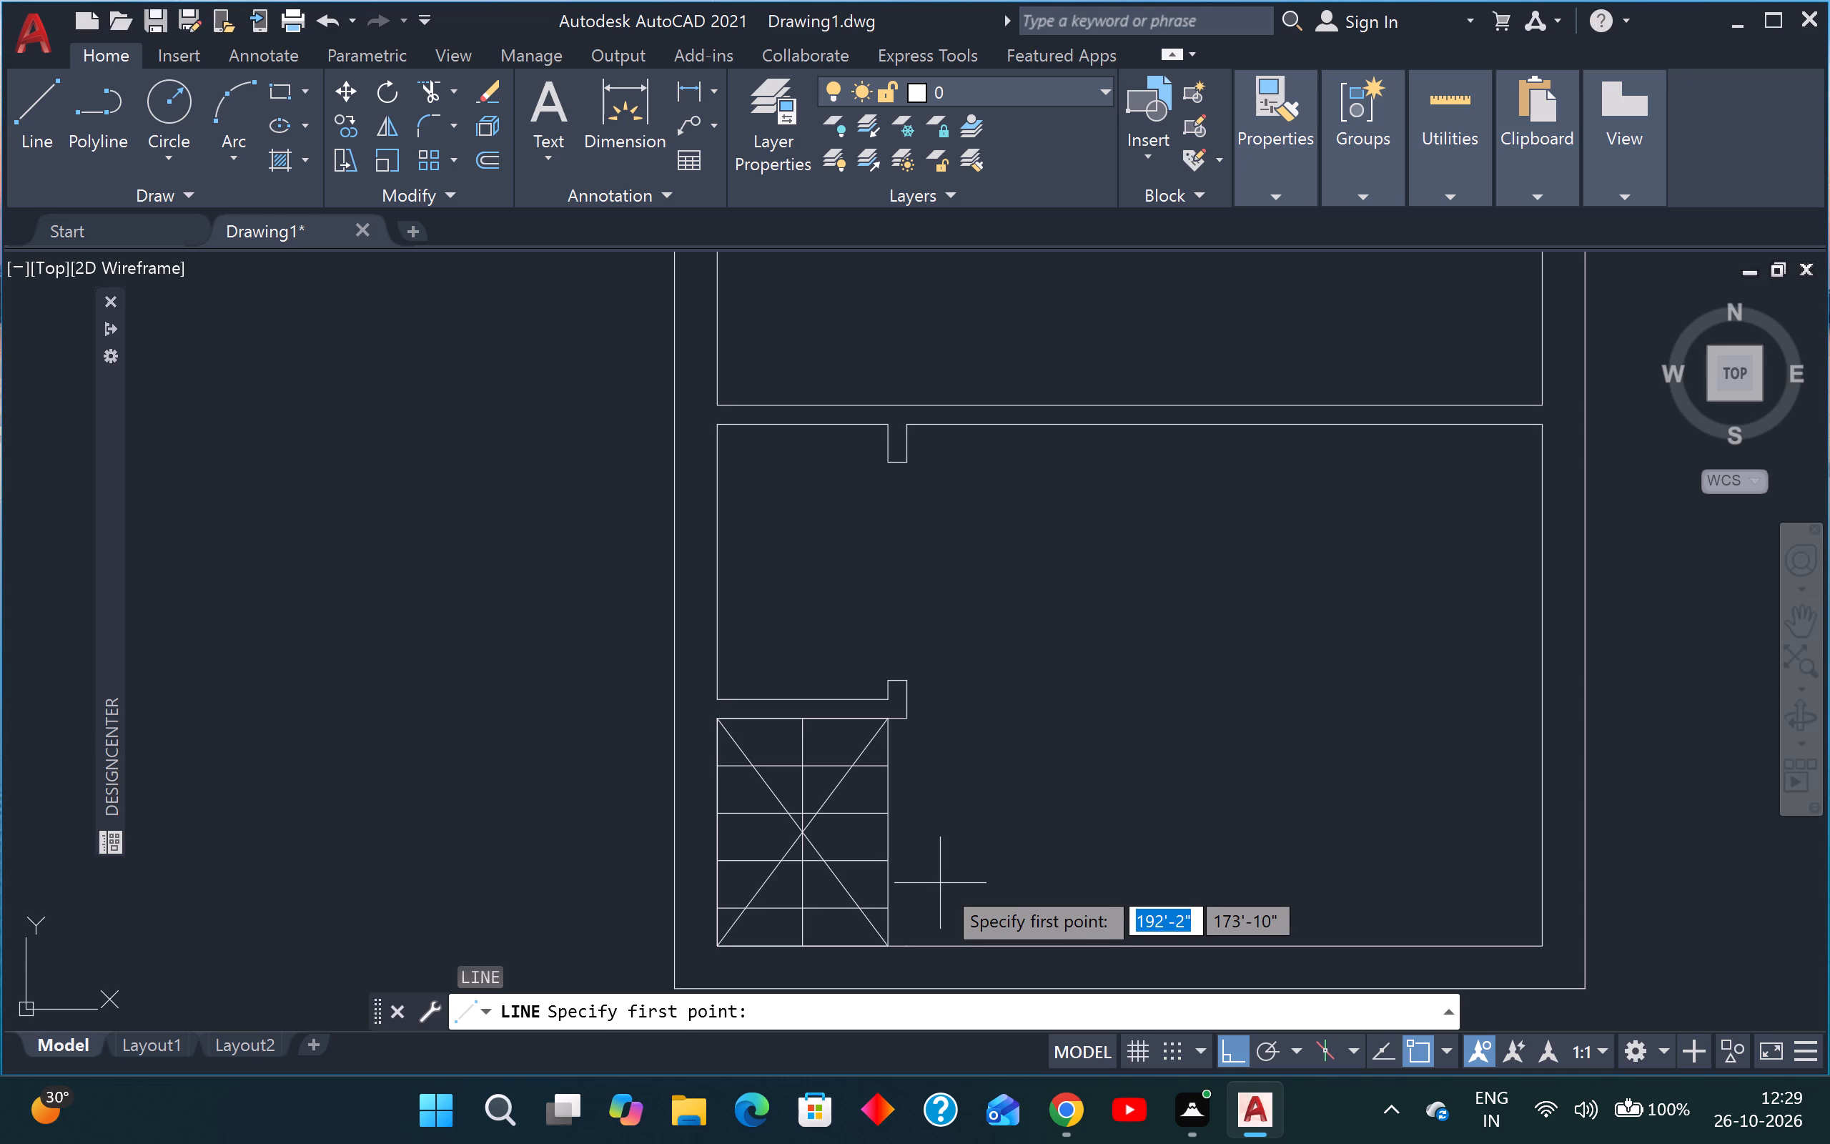
{"action": "scroll", "coordinate": [1046, 844], "scroll_direction": "down", "scroll_amount": 1}
{"action": "scroll", "coordinate": [963, 924], "scroll_direction": "up", "scroll_amount": 3}
{"action": "left_click", "coordinate": [901, 857]}
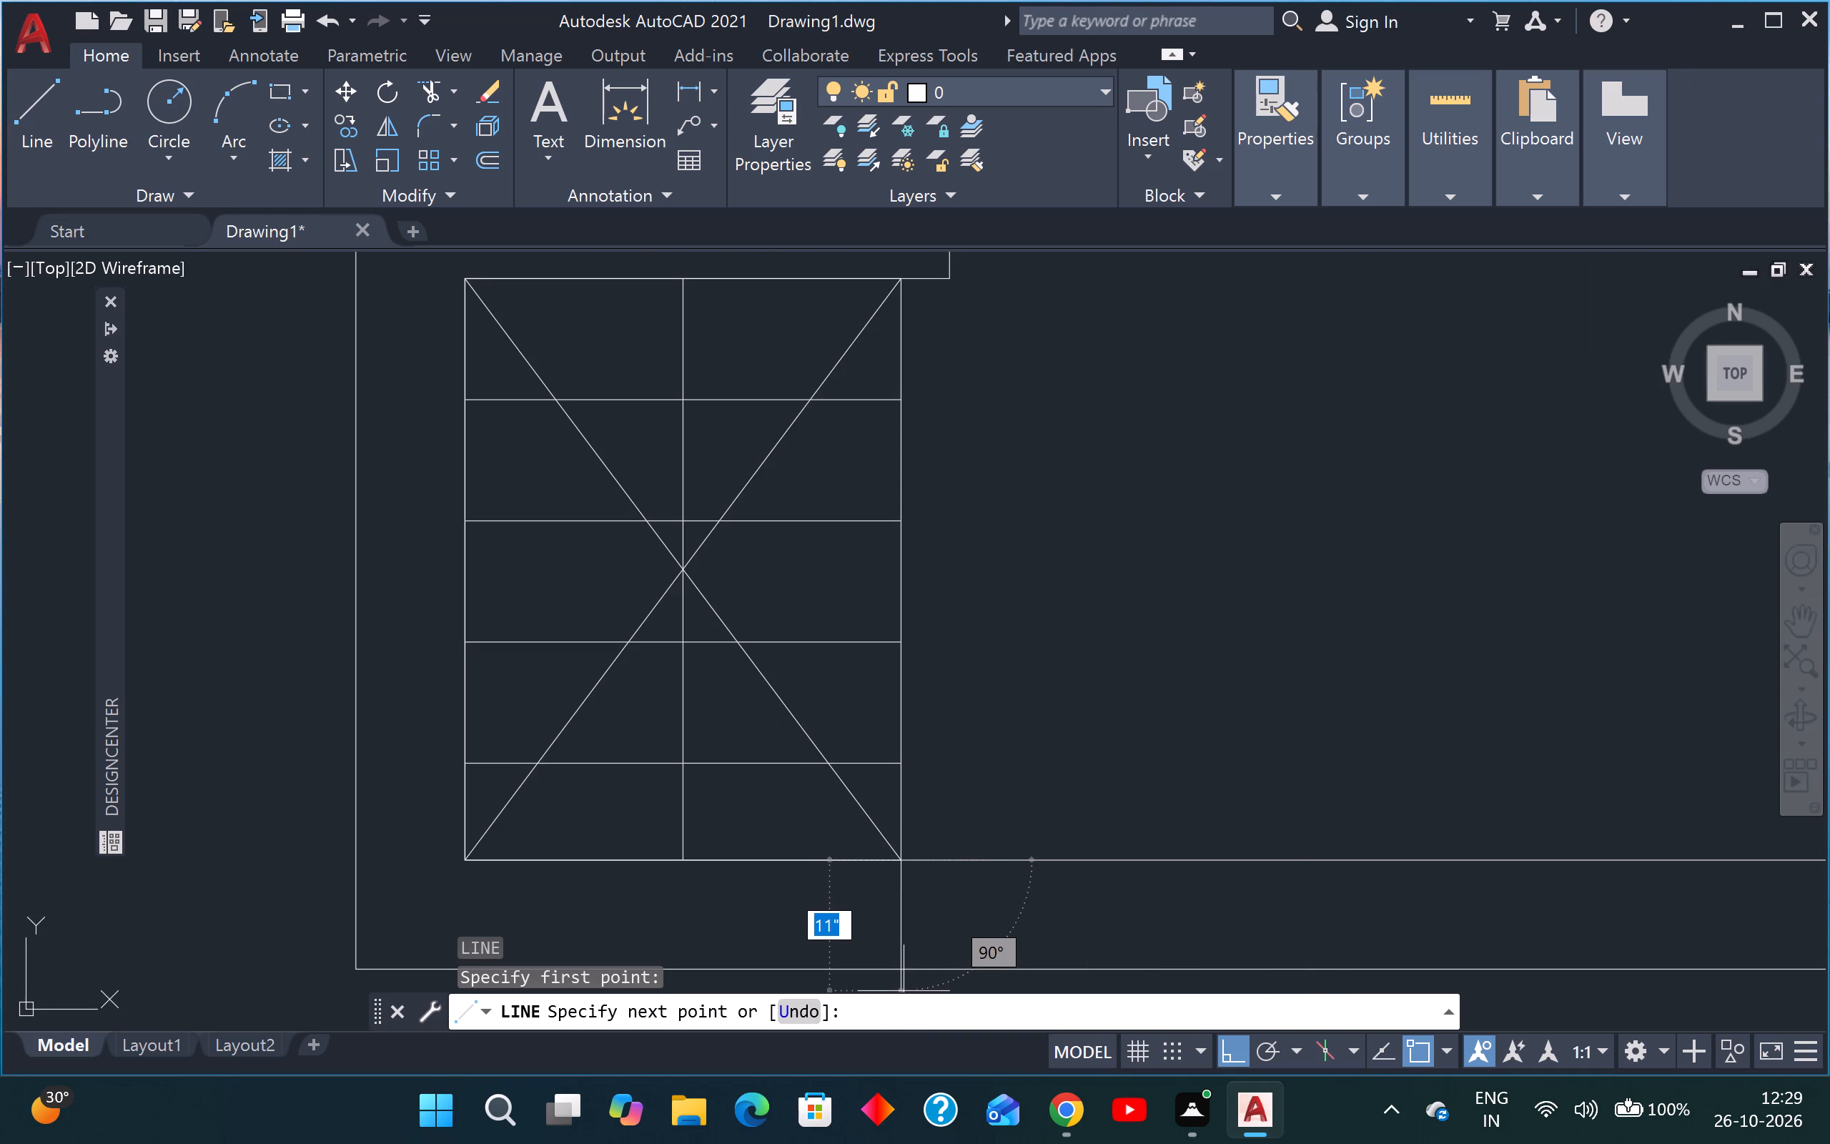
{"action": "scroll", "coordinate": [904, 992], "scroll_direction": "up", "scroll_amount": 3}
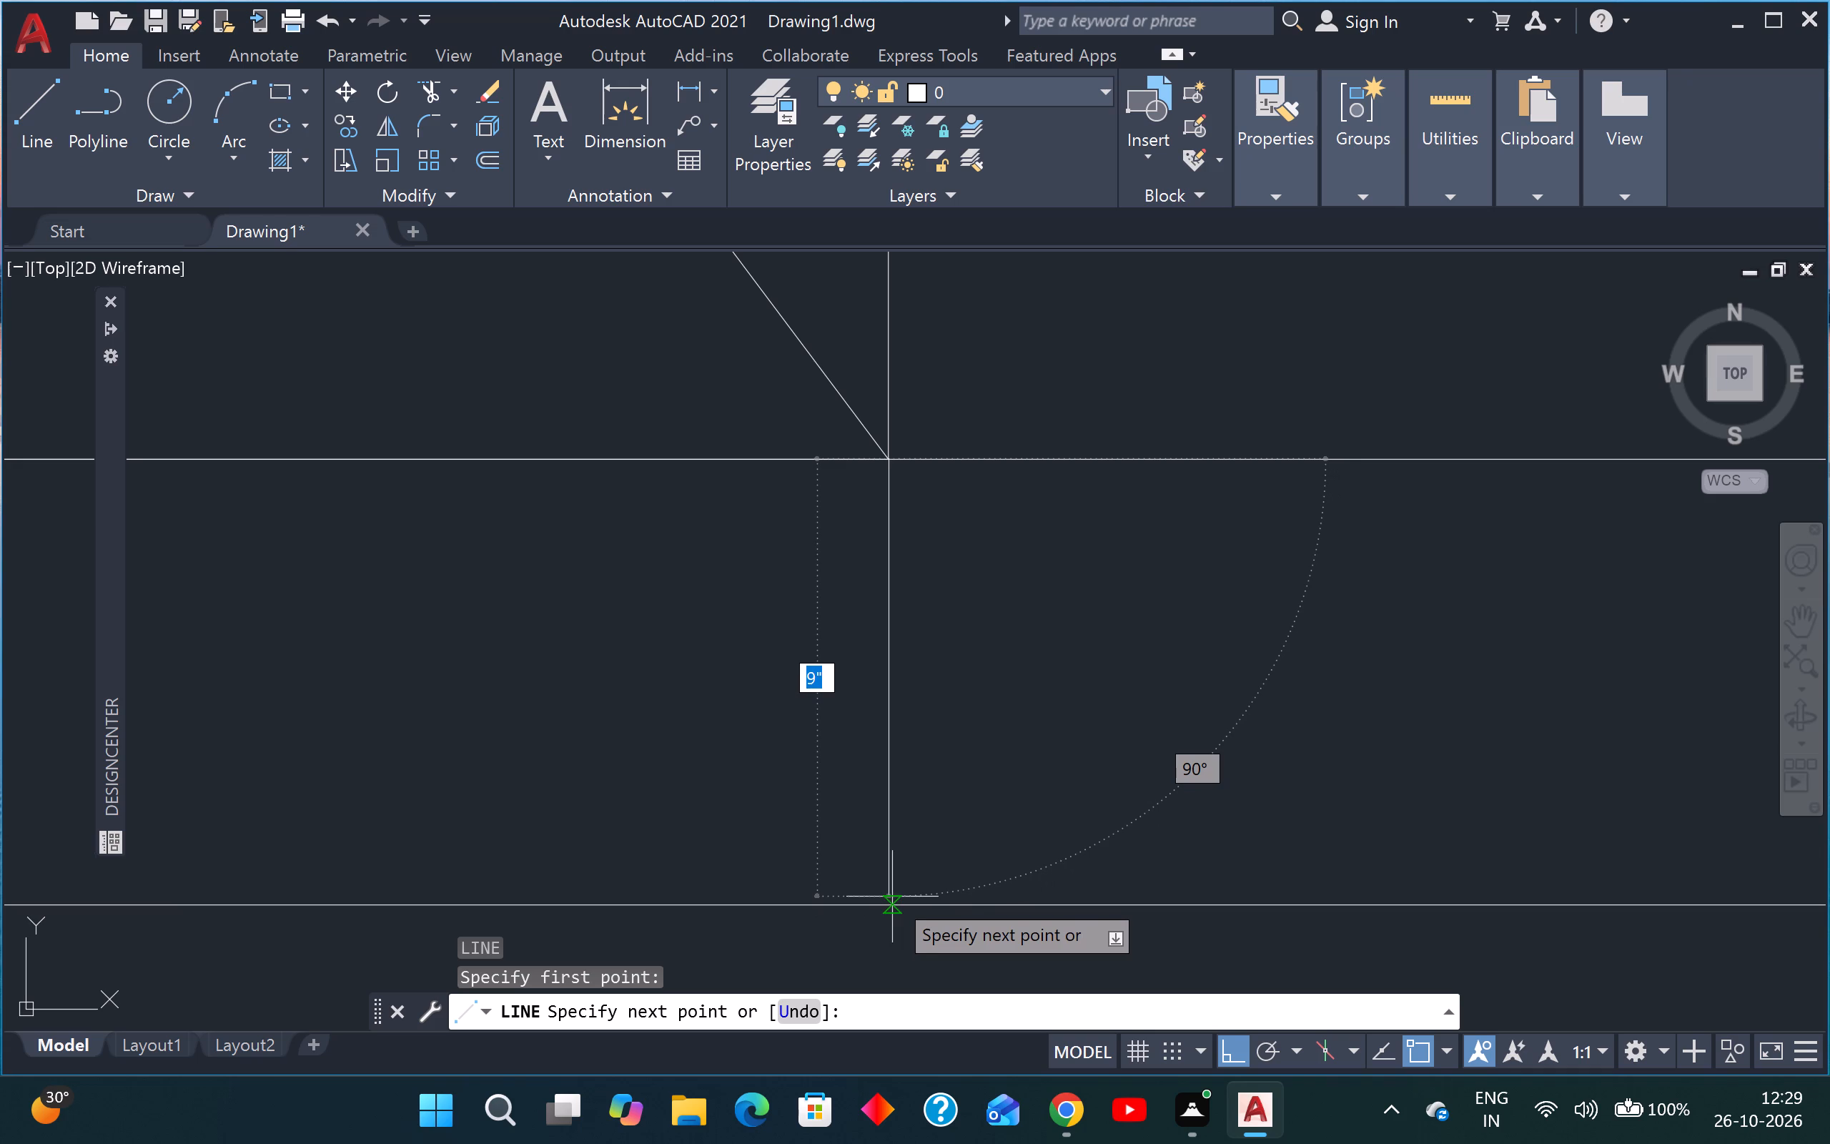
{"action": "key", "text": "F8"}
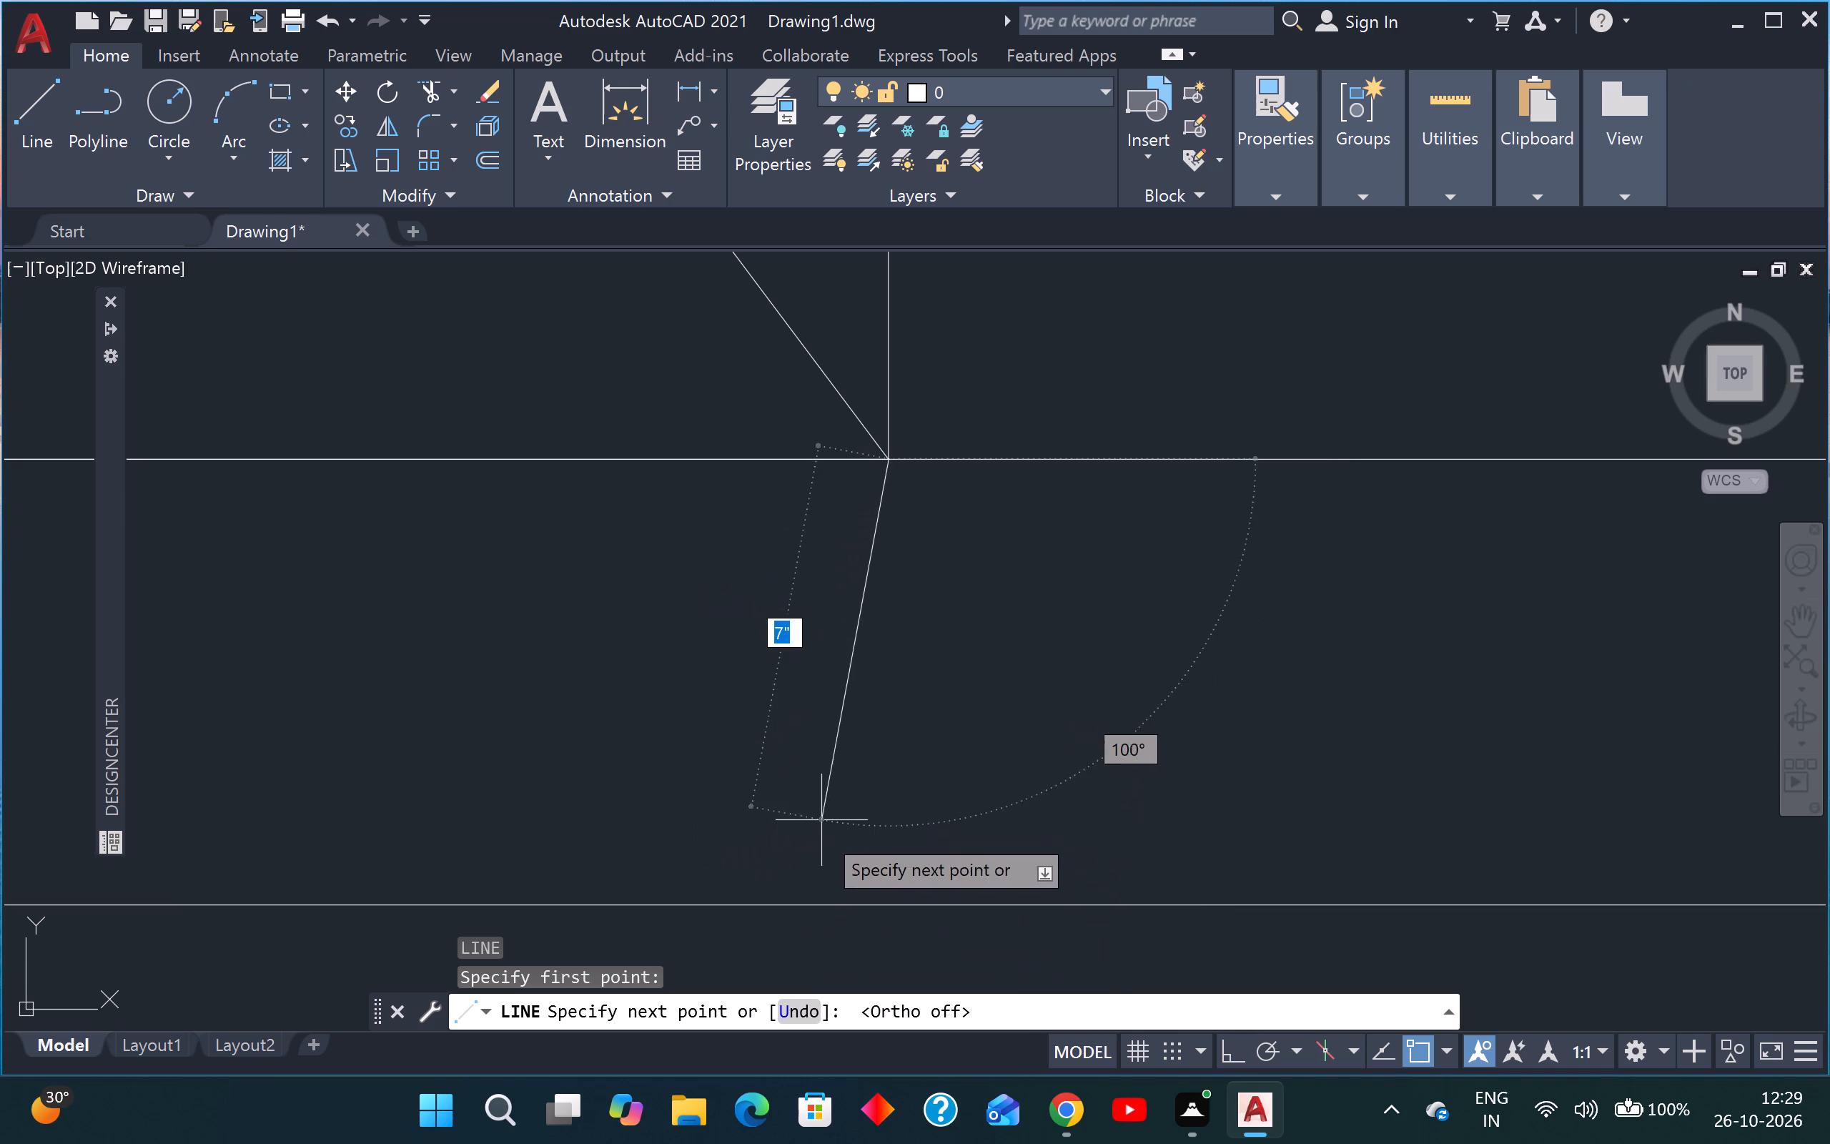
{"action": "key", "text": "F8"}
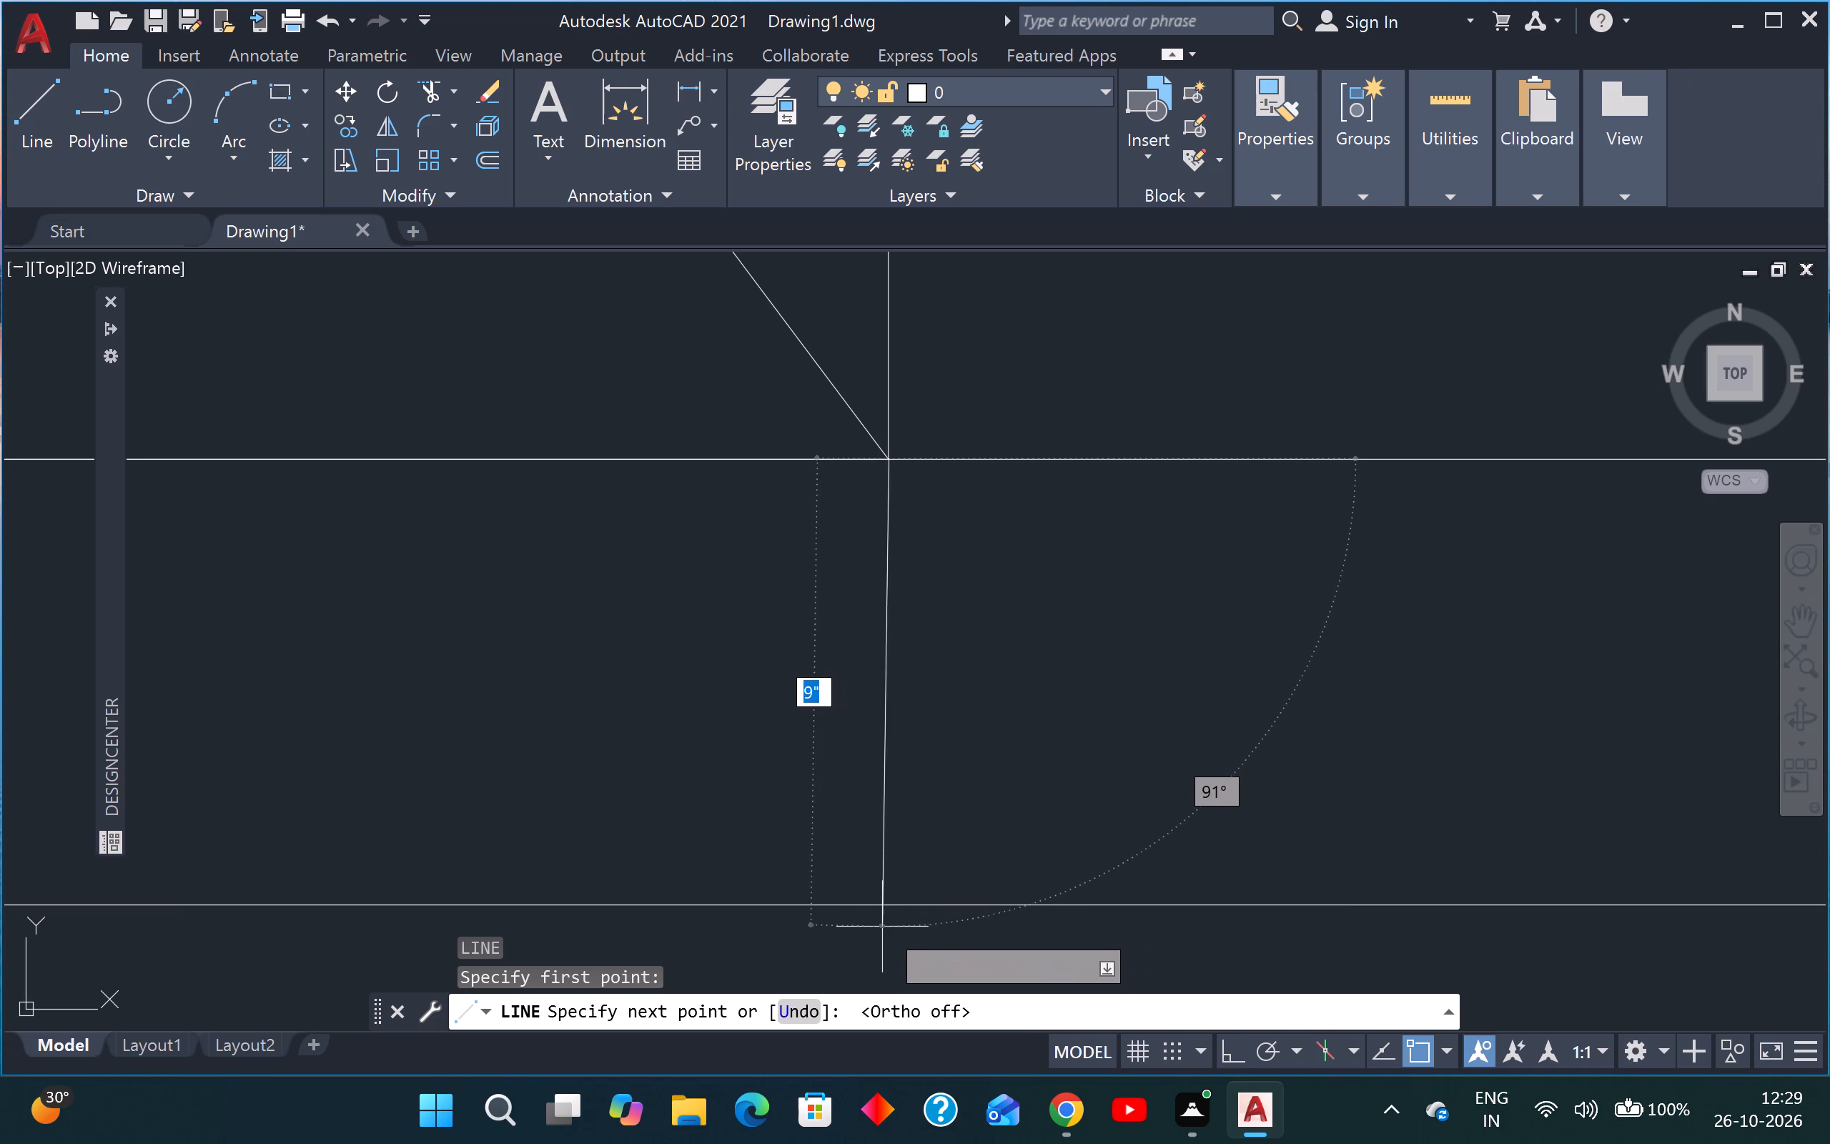
{"action": "left_click", "coordinate": [886, 903]}
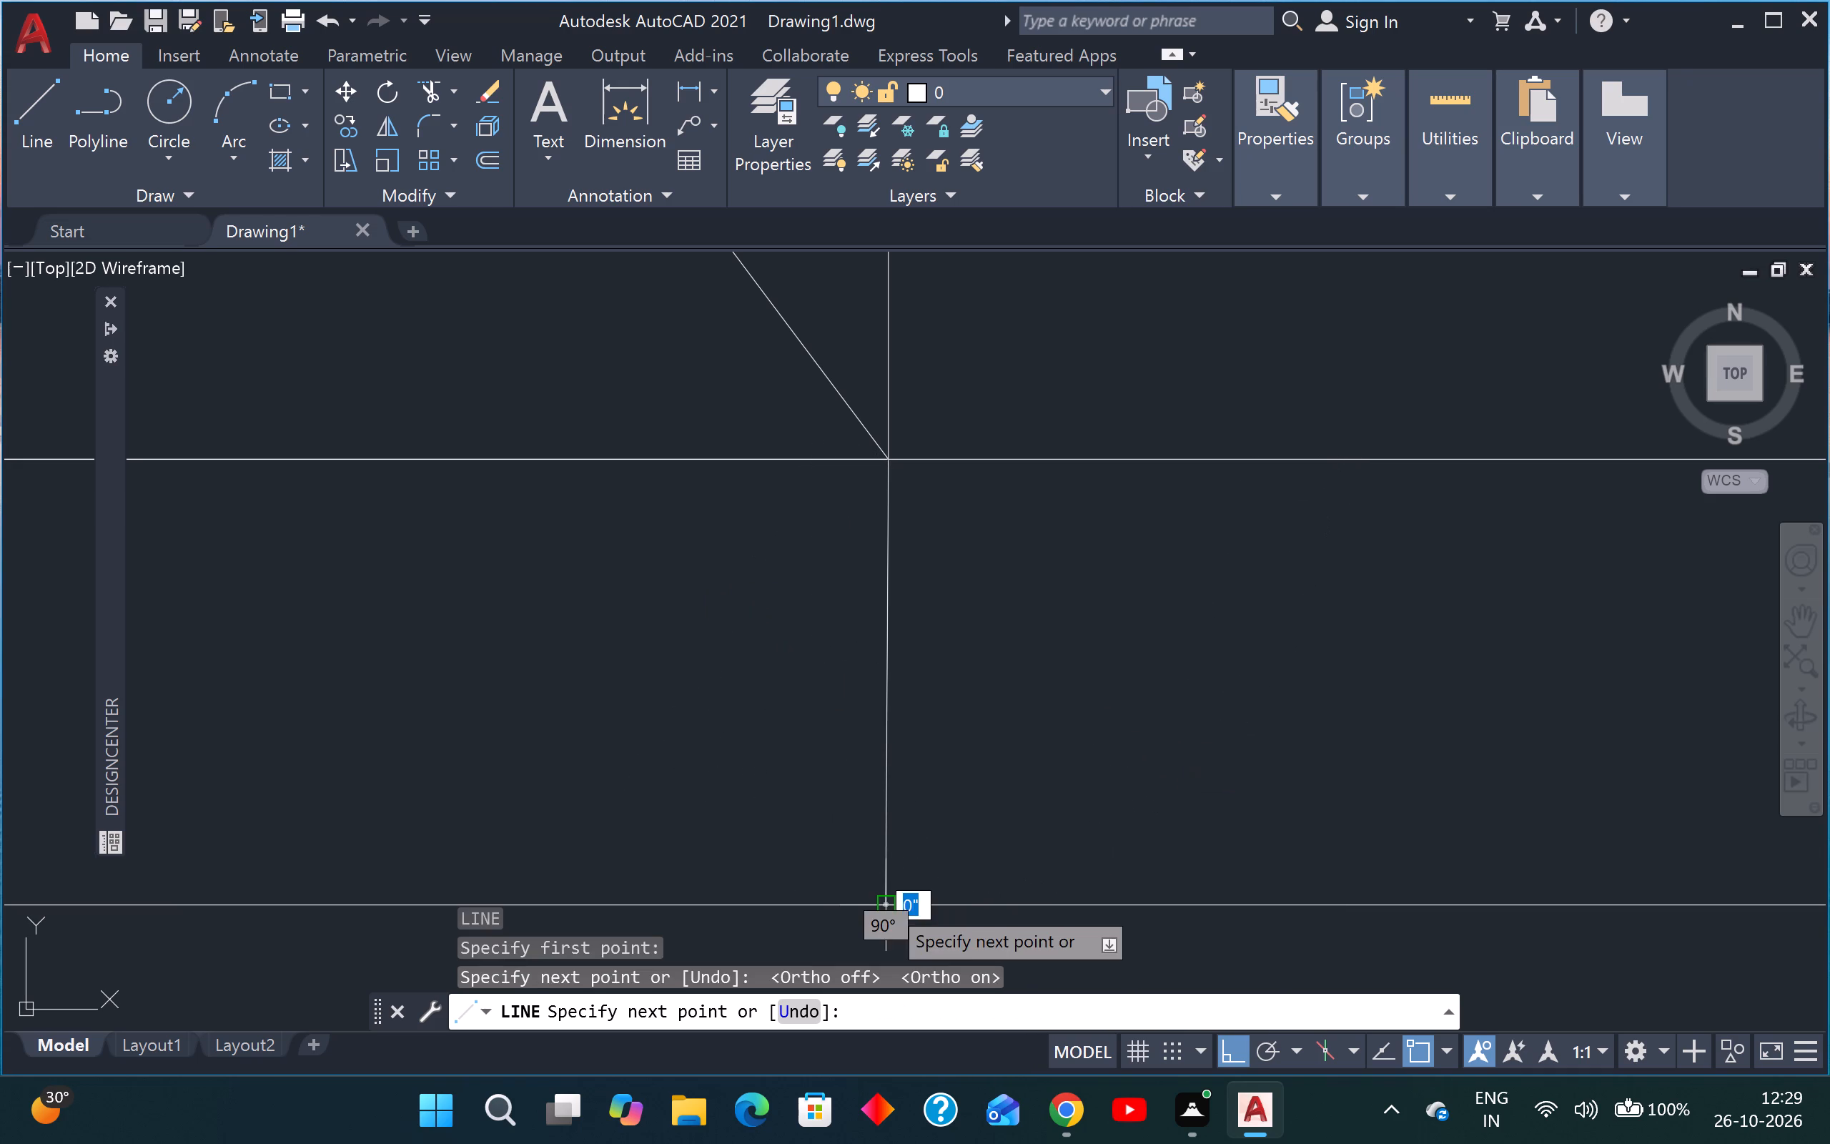
{"action": "key", "text": "Escape"}
Offset the short line crossing the bottom outer wall 6" to the right.
{"action": "scroll", "coordinate": [917, 832], "scroll_direction": "down", "scroll_amount": 2}
{"action": "scroll", "coordinate": [923, 797], "scroll_direction": "up", "scroll_amount": 1}
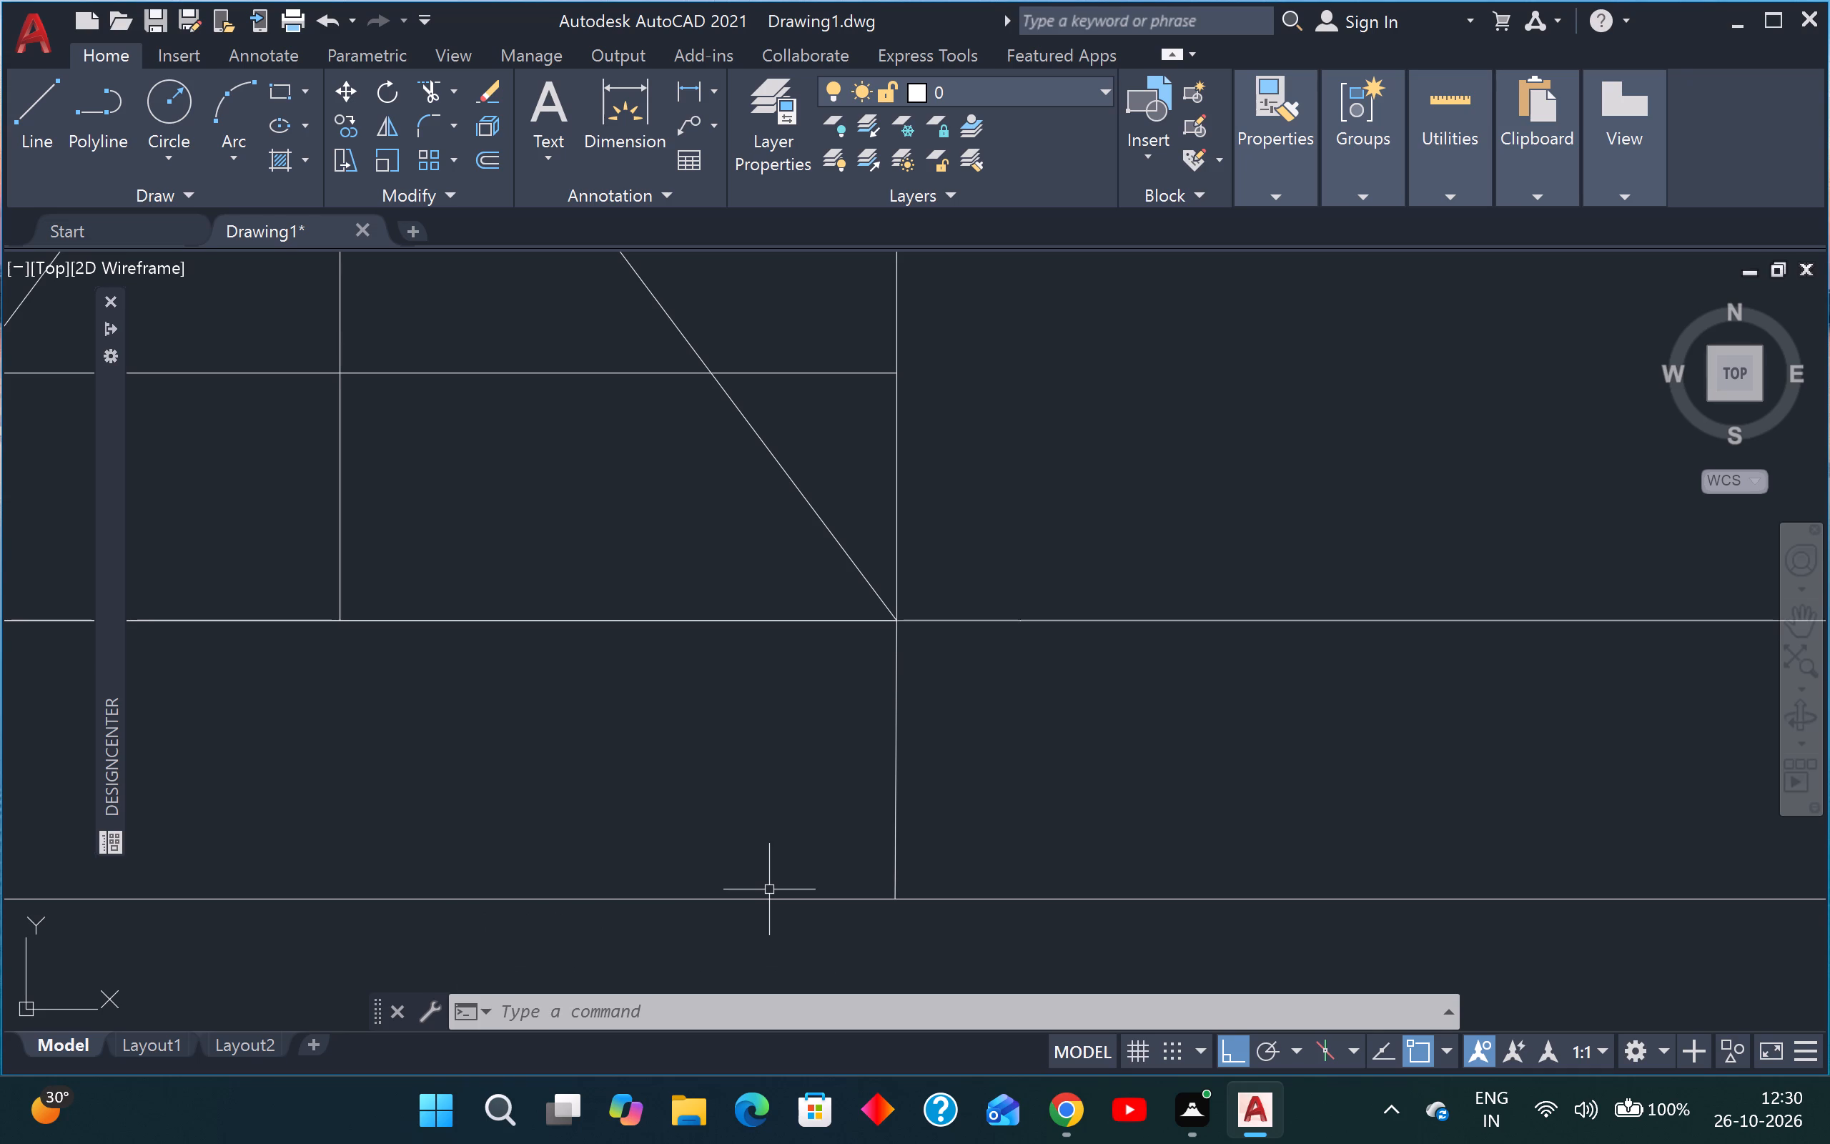
{"action": "scroll", "coordinate": [772, 892], "scroll_direction": "down", "scroll_amount": 5}
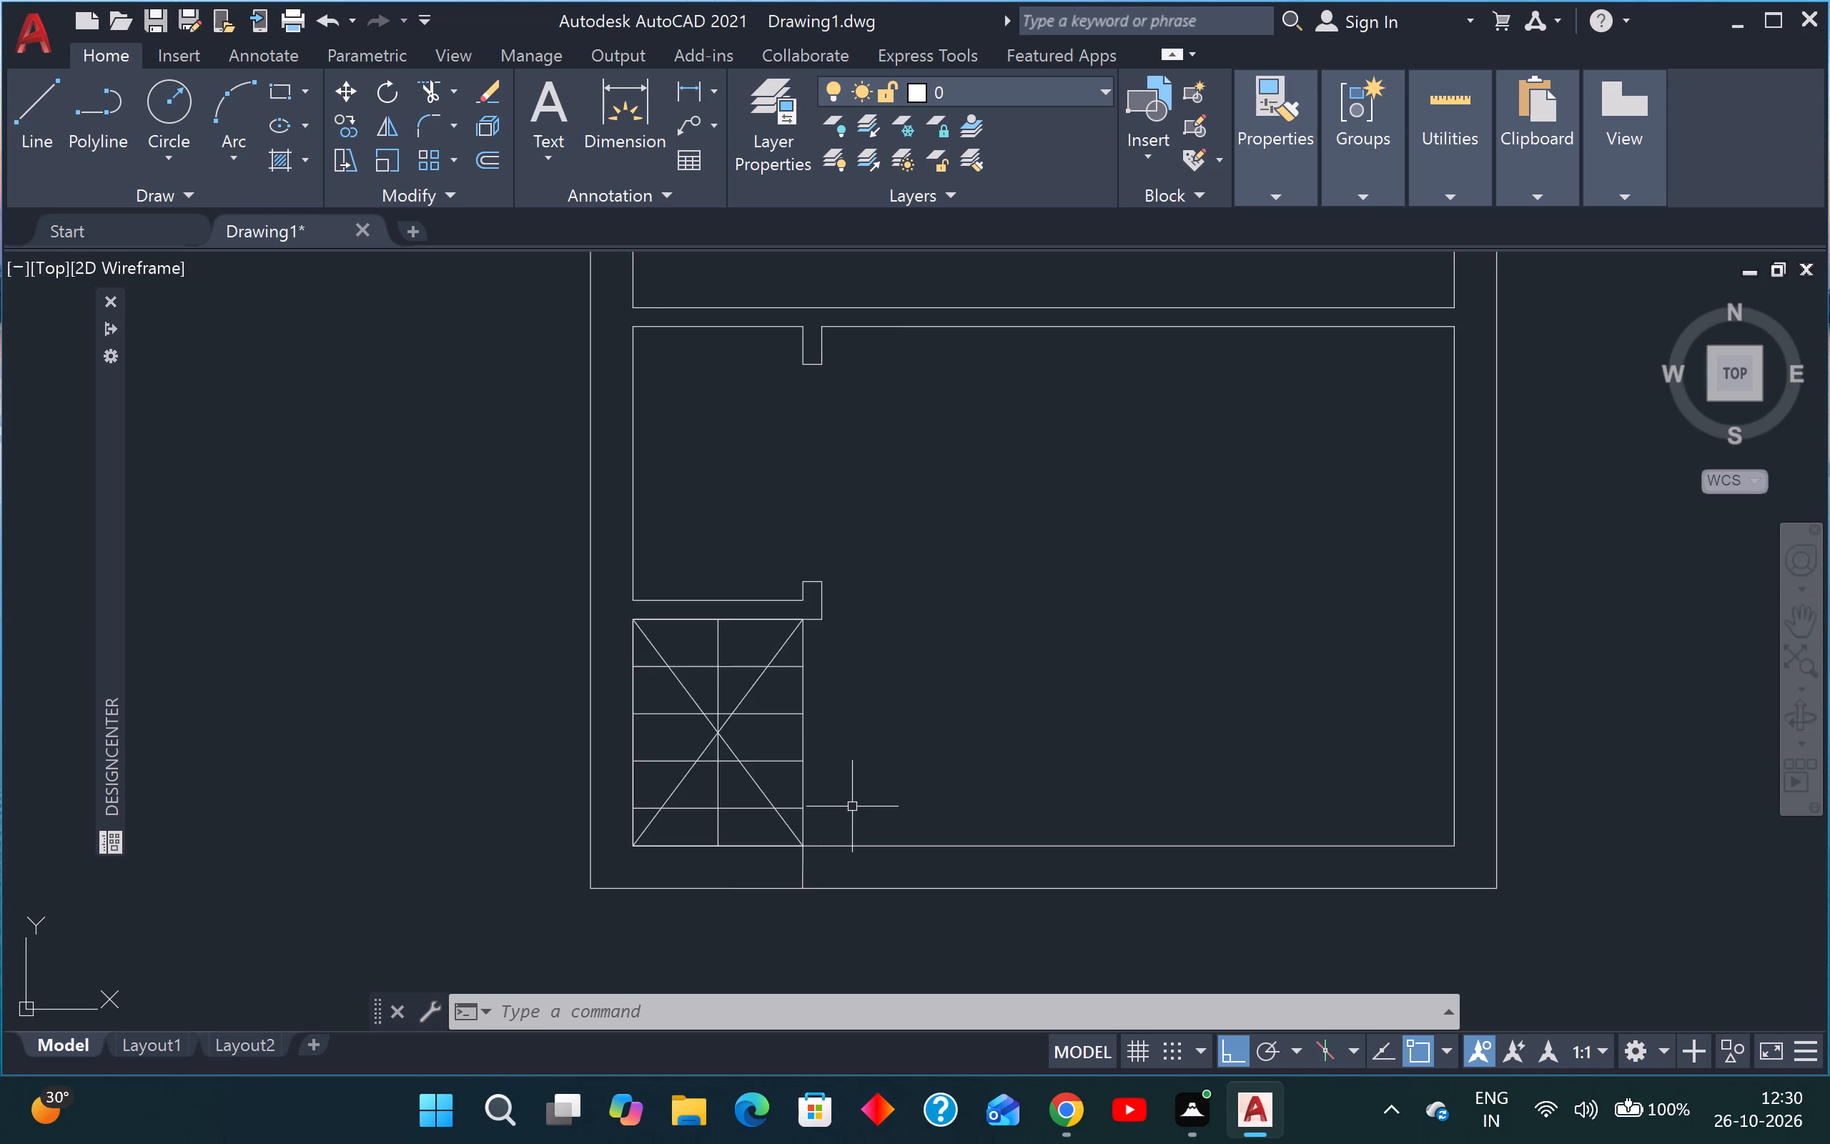
{"action": "scroll", "coordinate": [852, 807], "scroll_direction": "down", "scroll_amount": 2}
{"action": "scroll", "coordinate": [849, 809], "scroll_direction": "up", "scroll_amount": 3}
{"action": "key", "text": "Escape"}
{"action": "key", "text": "Escape"}
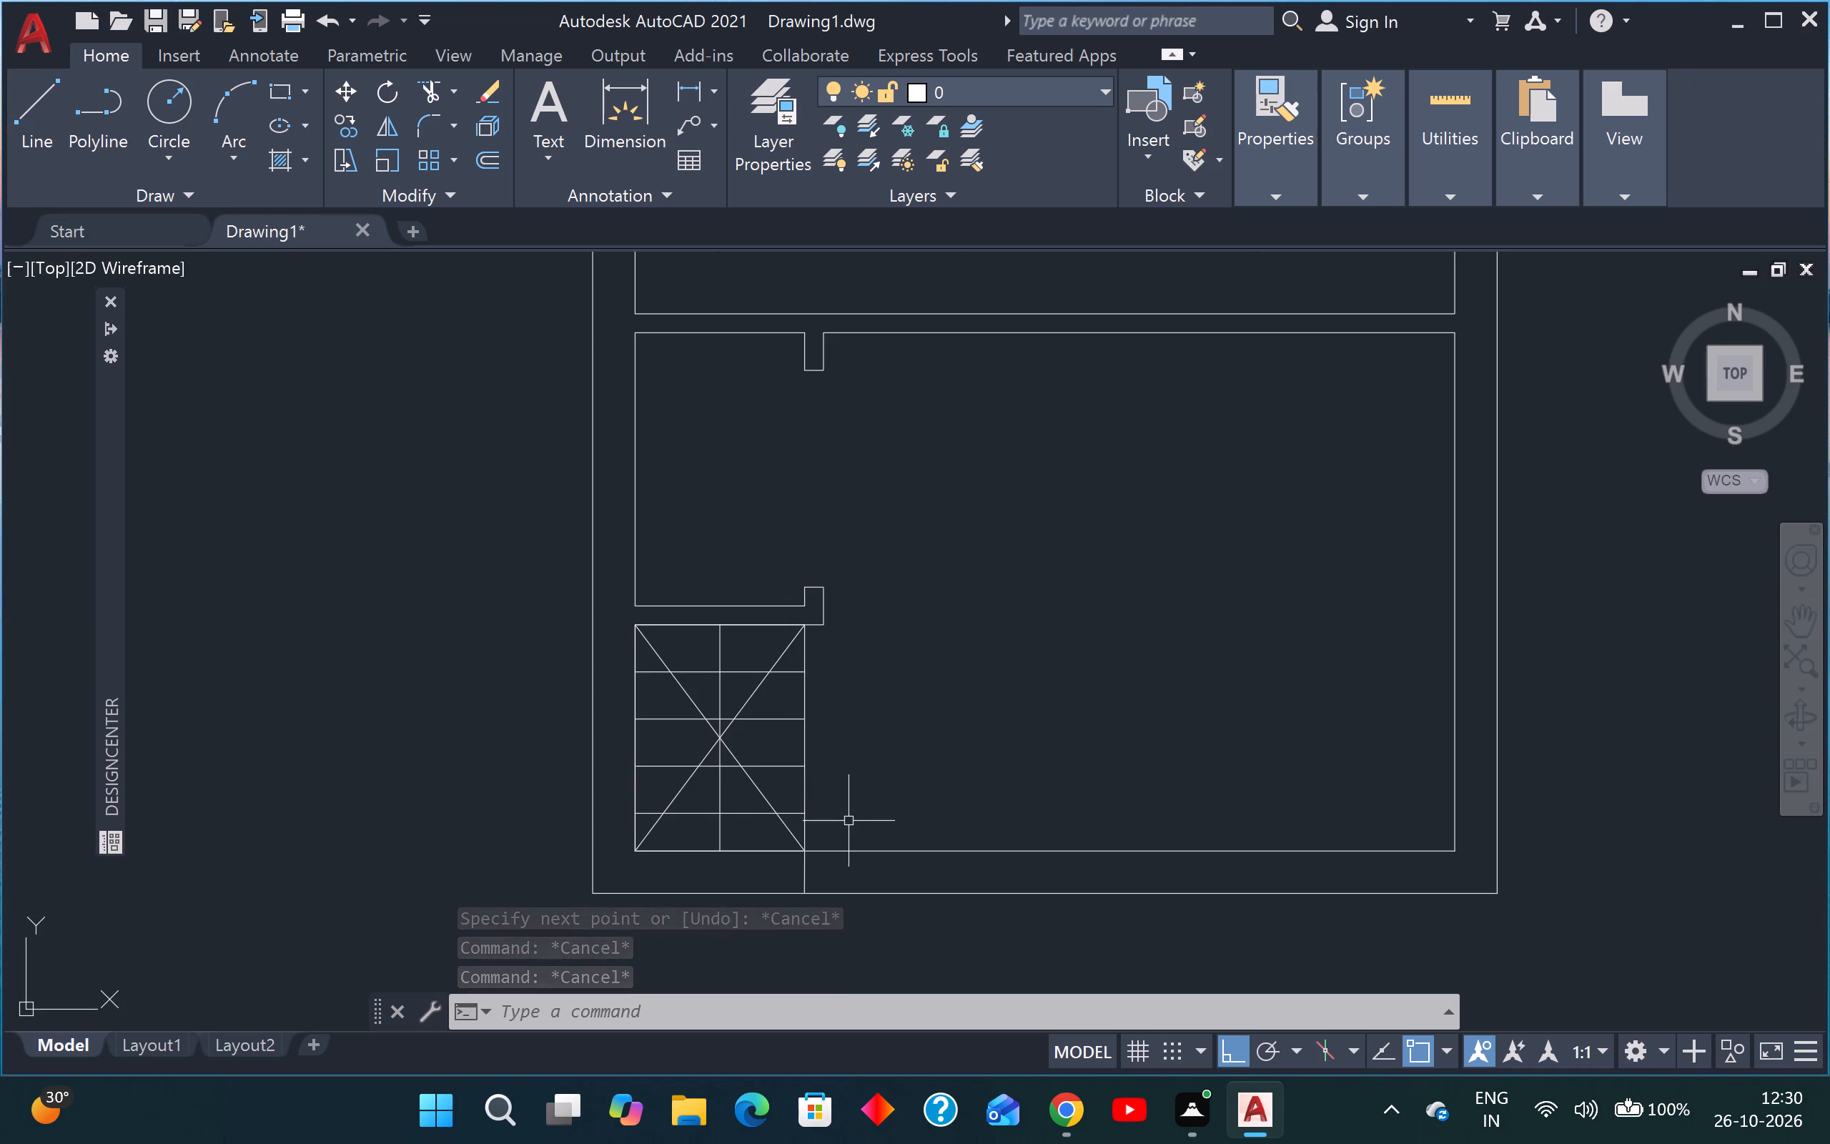
{"action": "type", "text": "o"}
{"action": "key", "text": "space"}
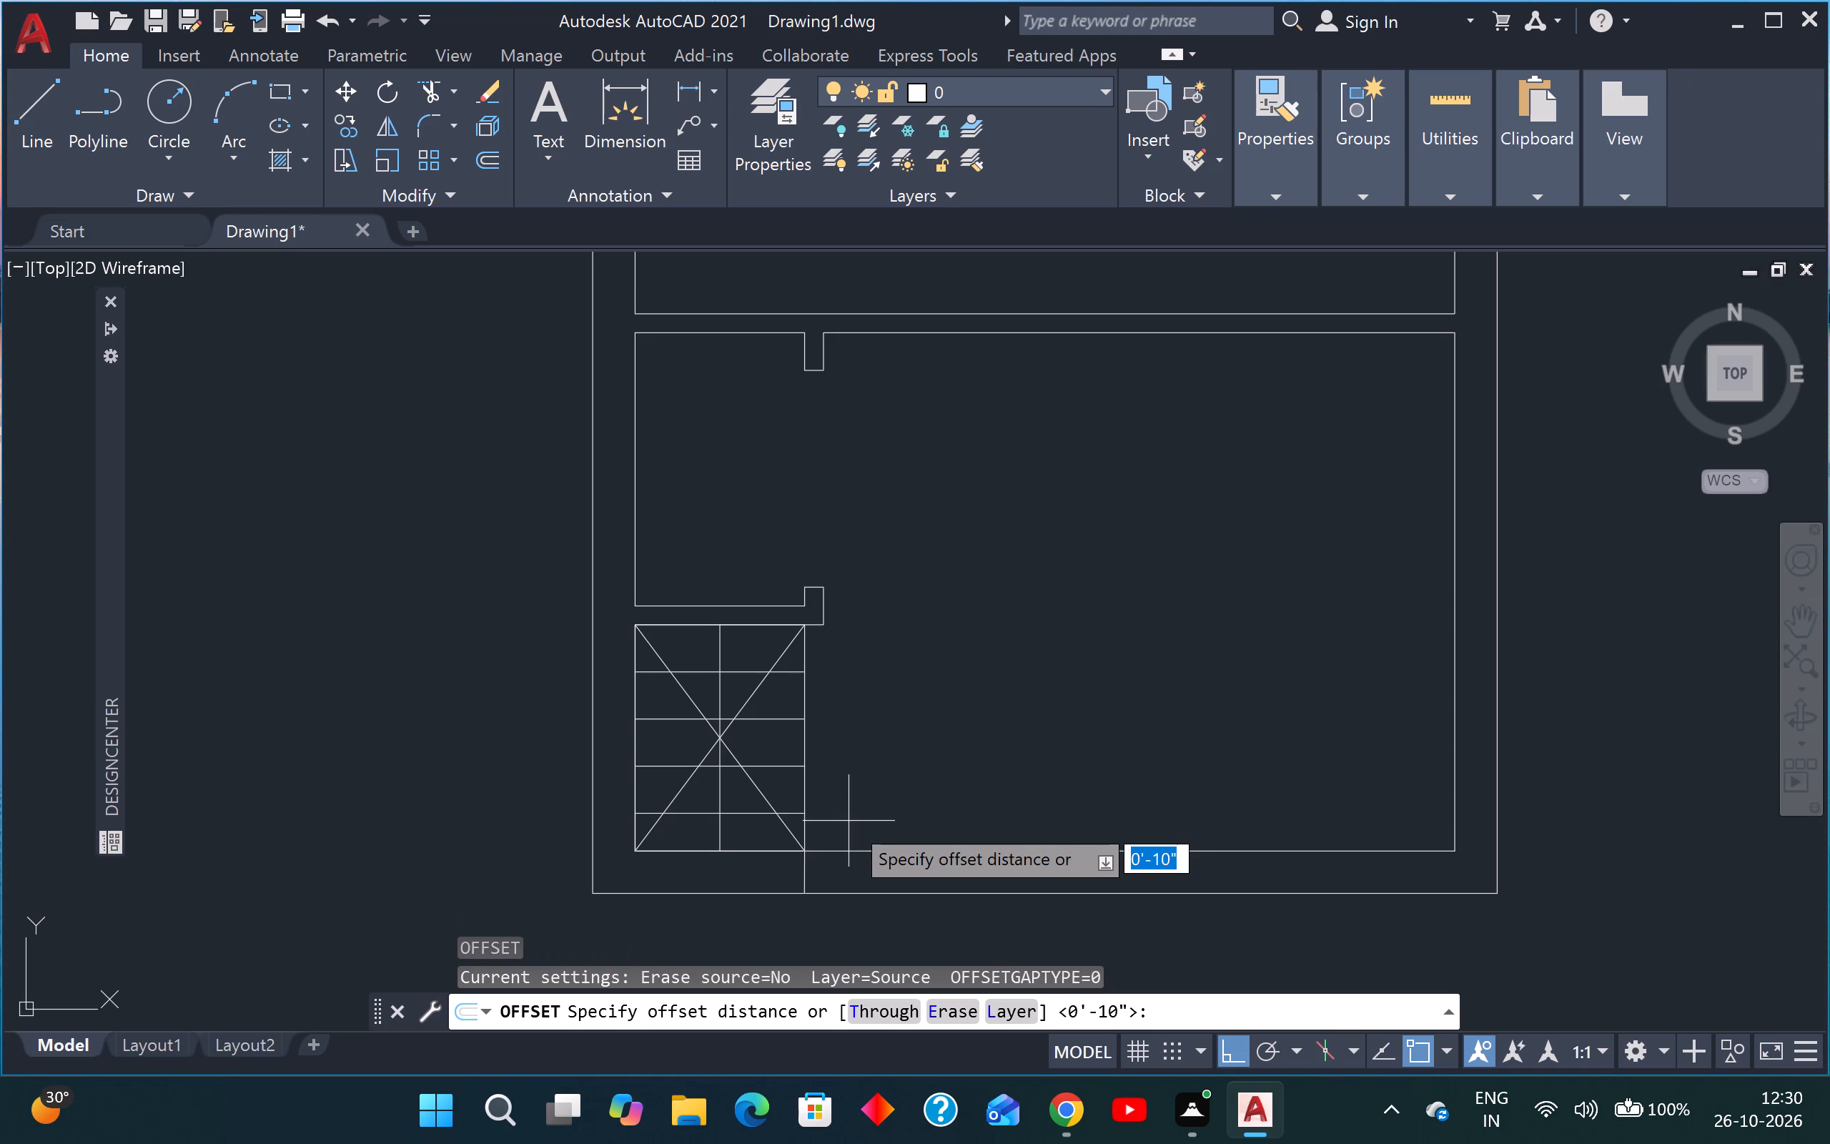
{"action": "type", "text": "6\""}
{"action": "key", "text": "Return"}
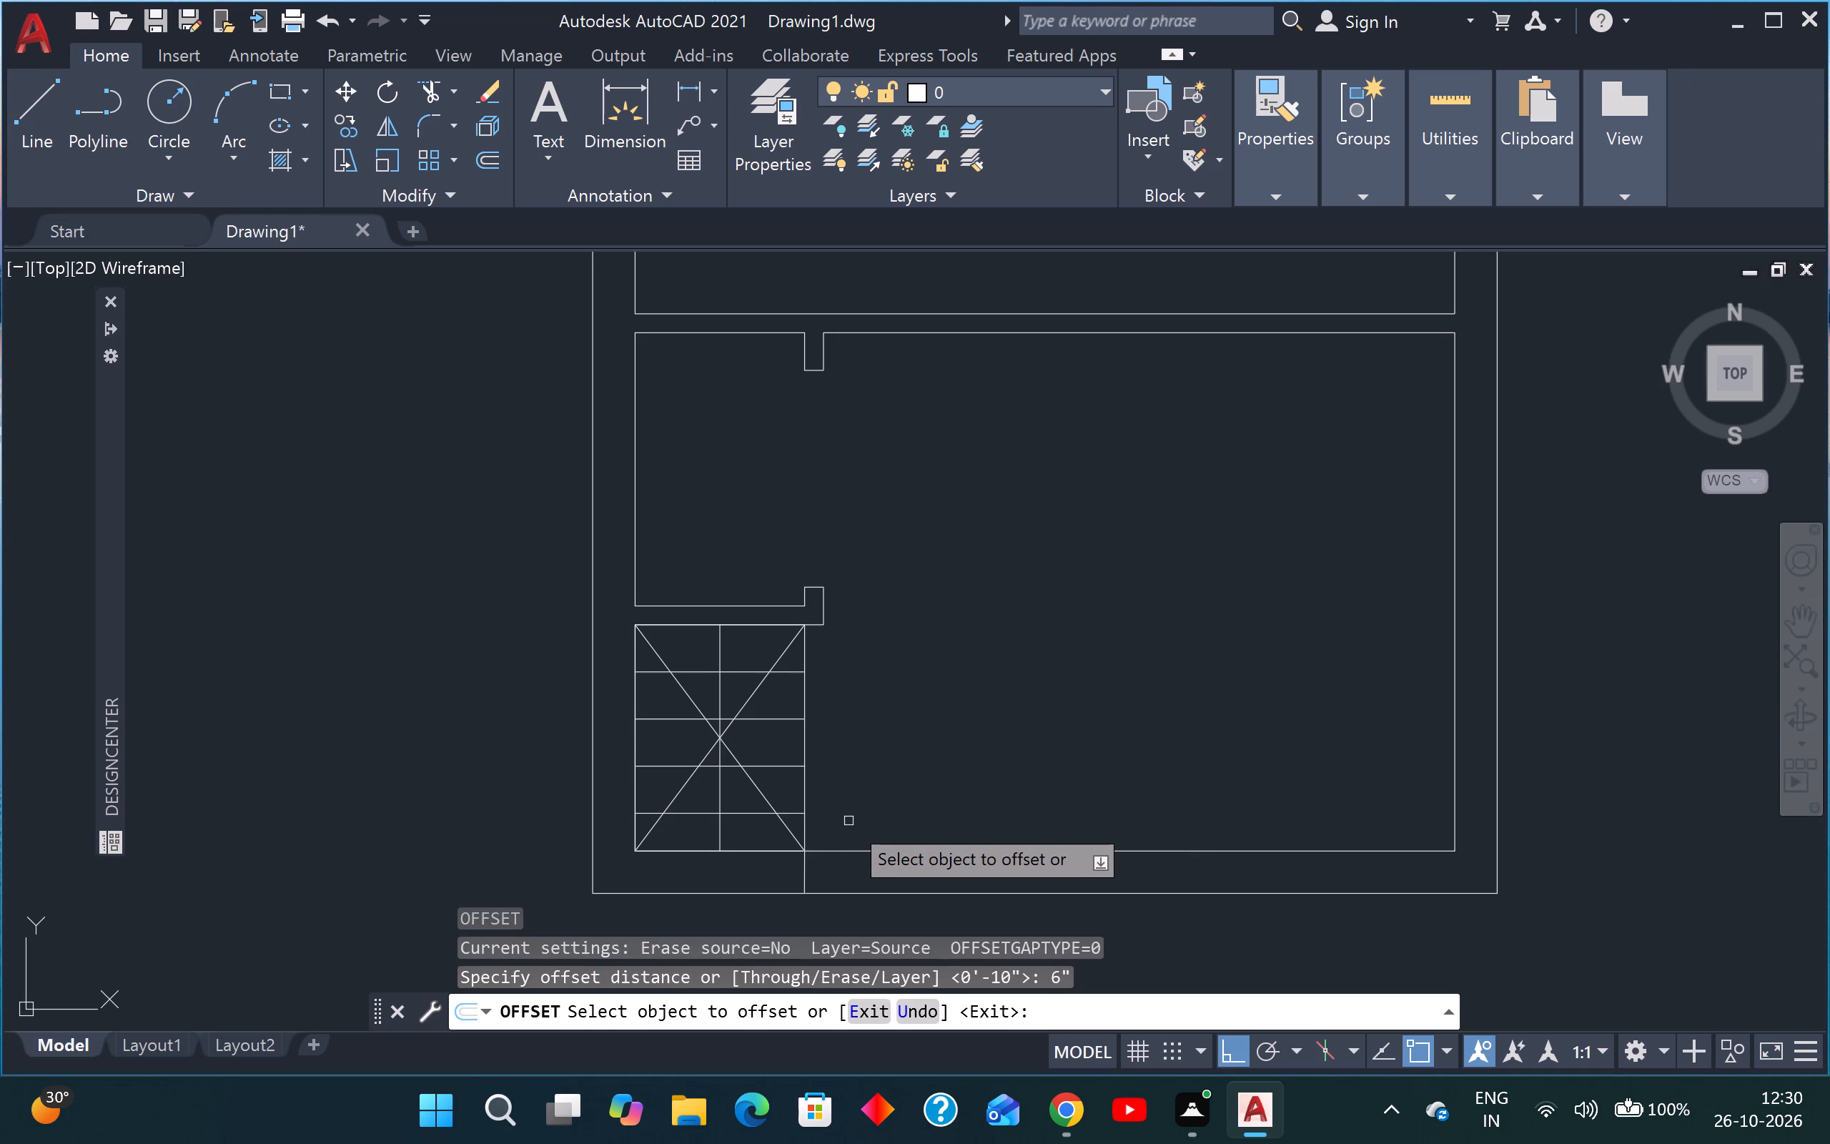
{"action": "left_click", "coordinate": [802, 874]}
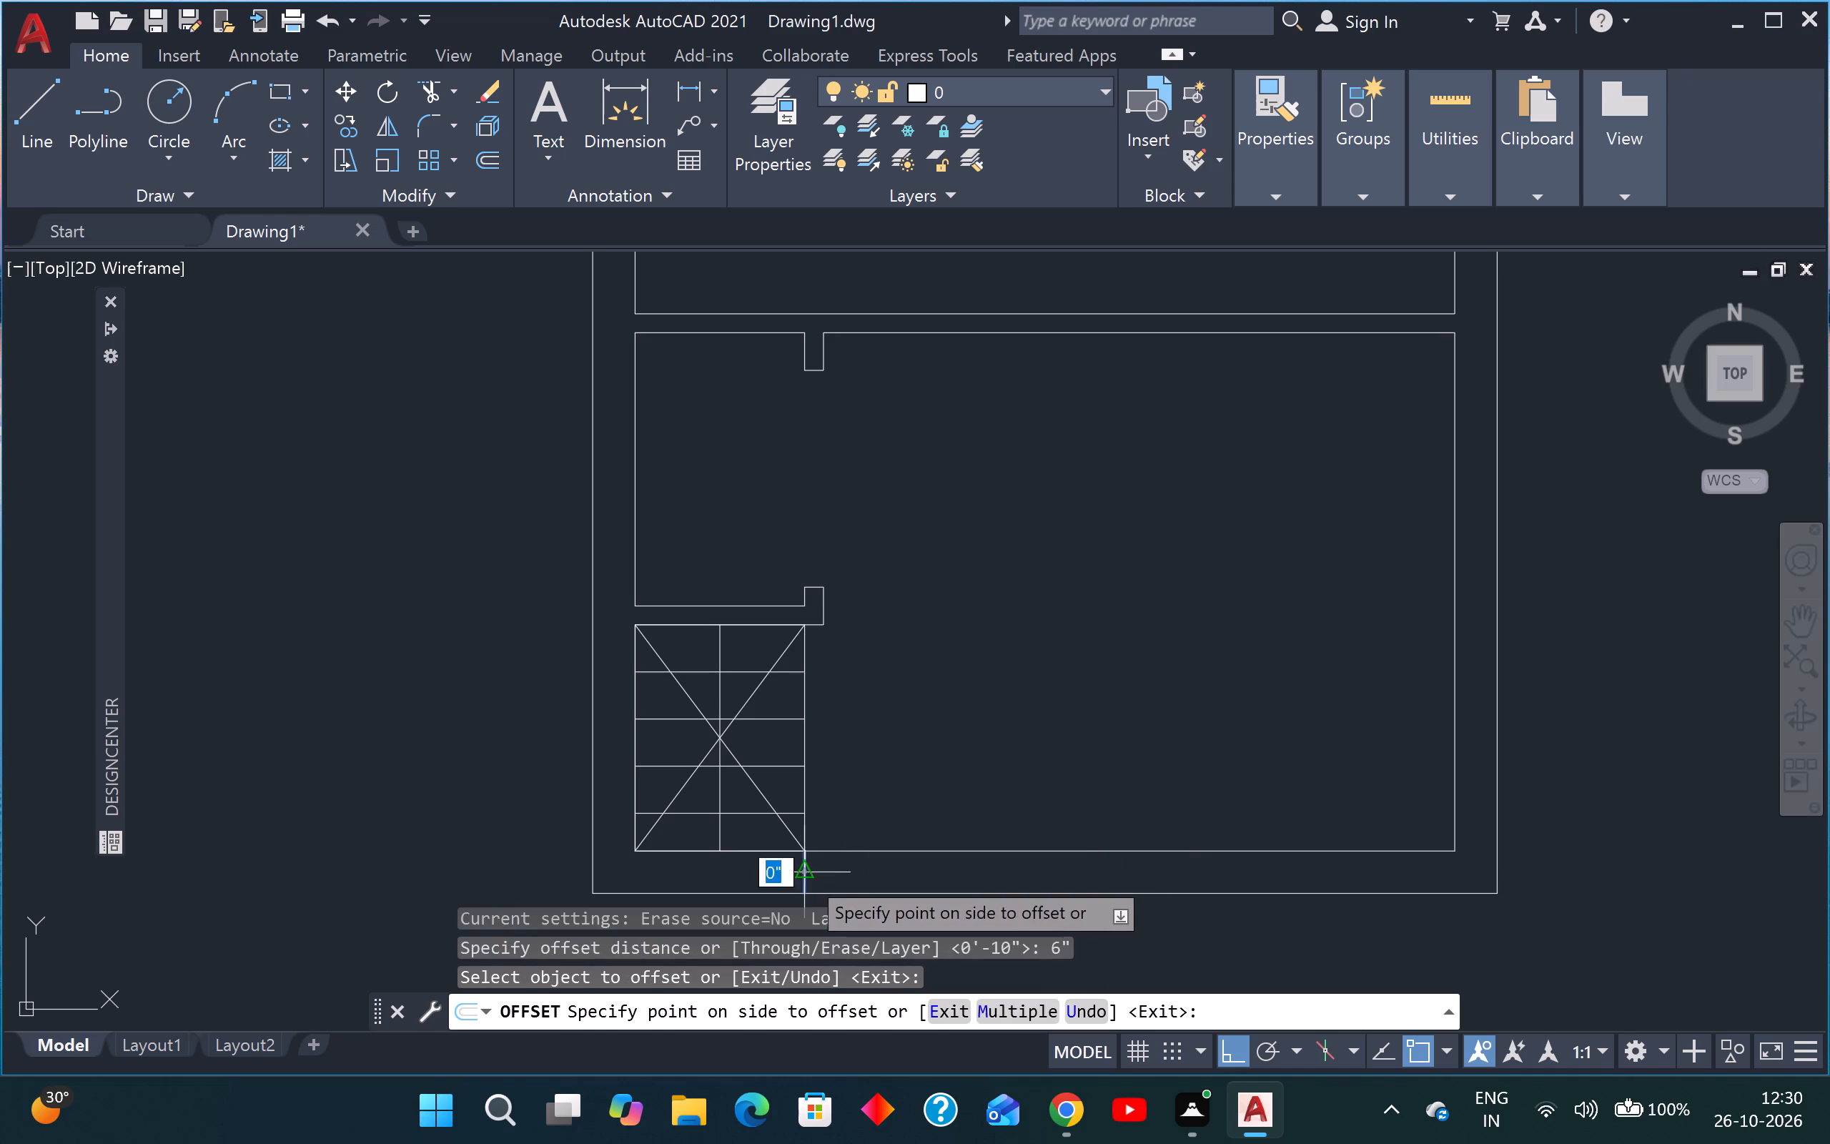
{"action": "left_click", "coordinate": [856, 871]}
{"action": "key", "text": "Escape"}
{"action": "key", "text": "Escape"}
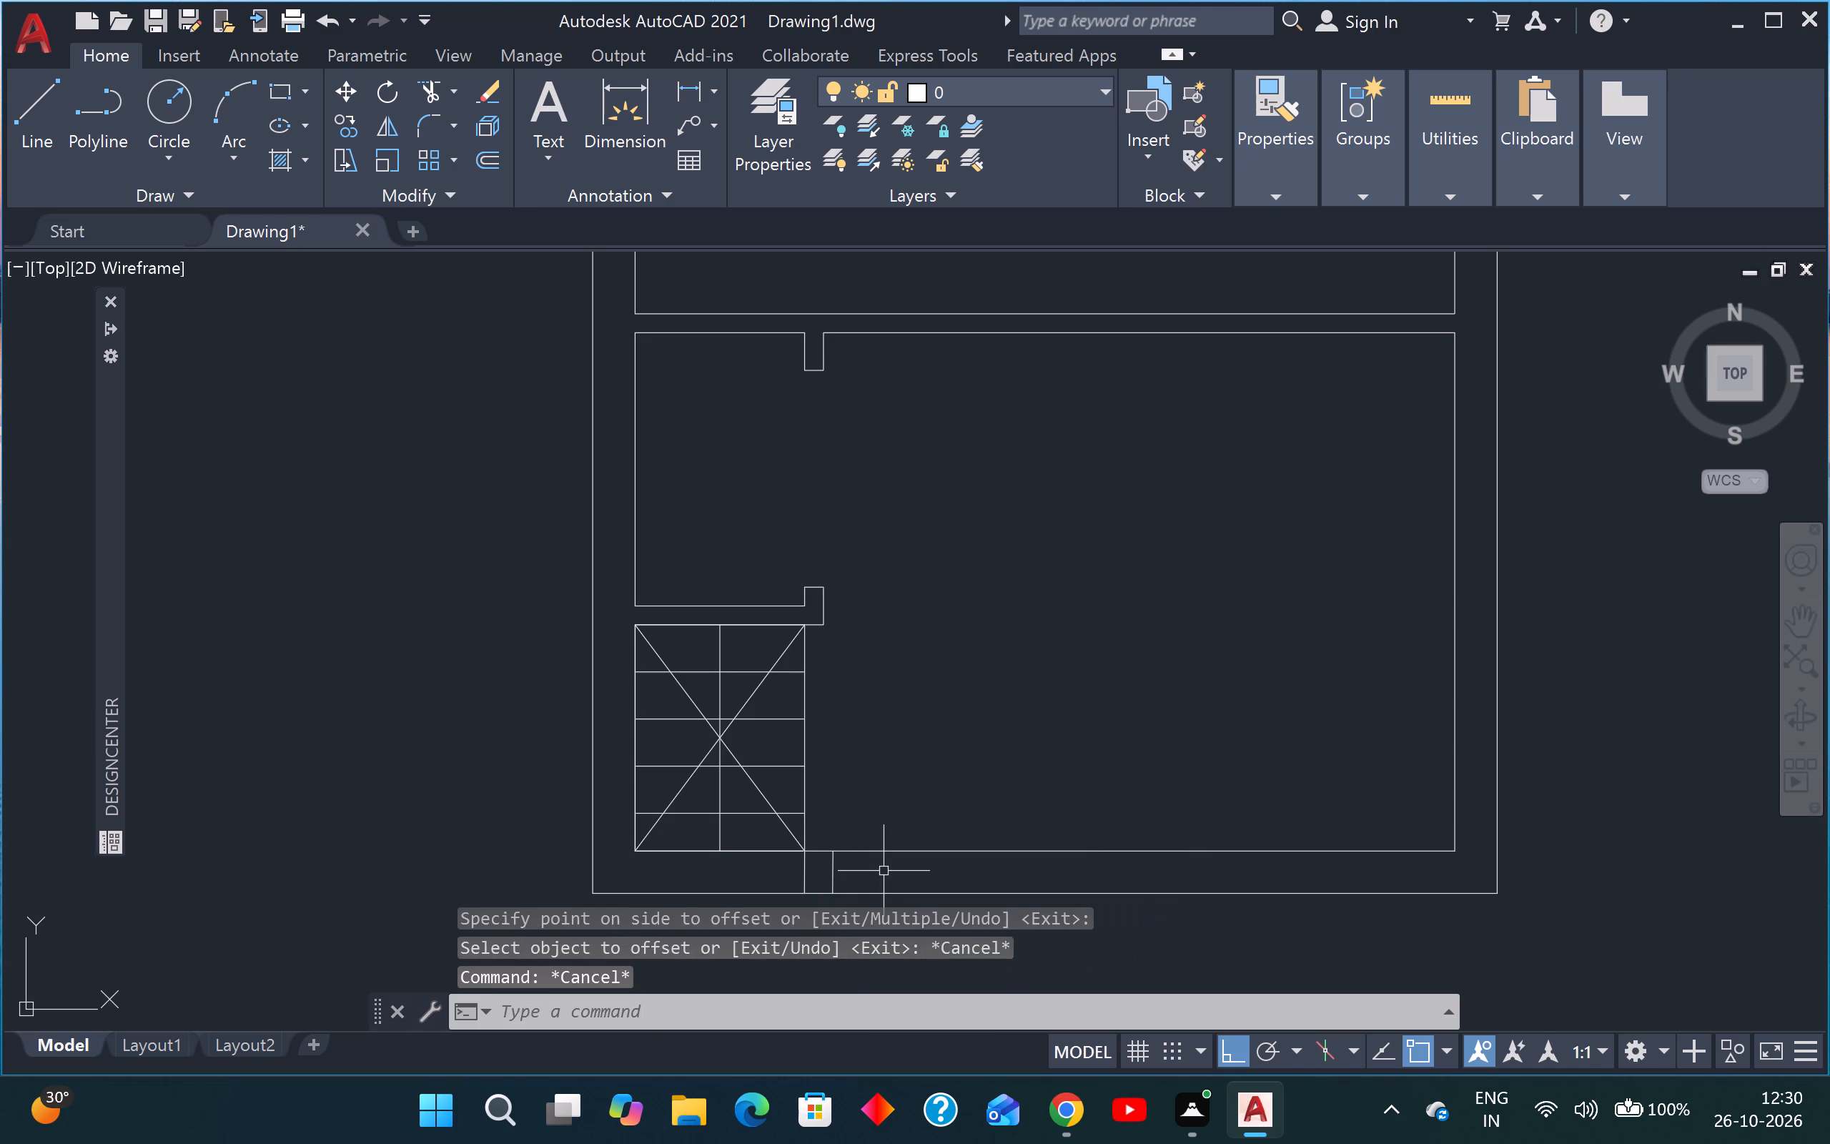
{"action": "key", "text": "Escape"}
{"action": "key", "text": "Escape"}
Offset the new wall-crossing line 2'6" further right to mark the opening's other side in the bottom outer wall.
{"action": "type", "text": "o"}
{"action": "key", "text": "space"}
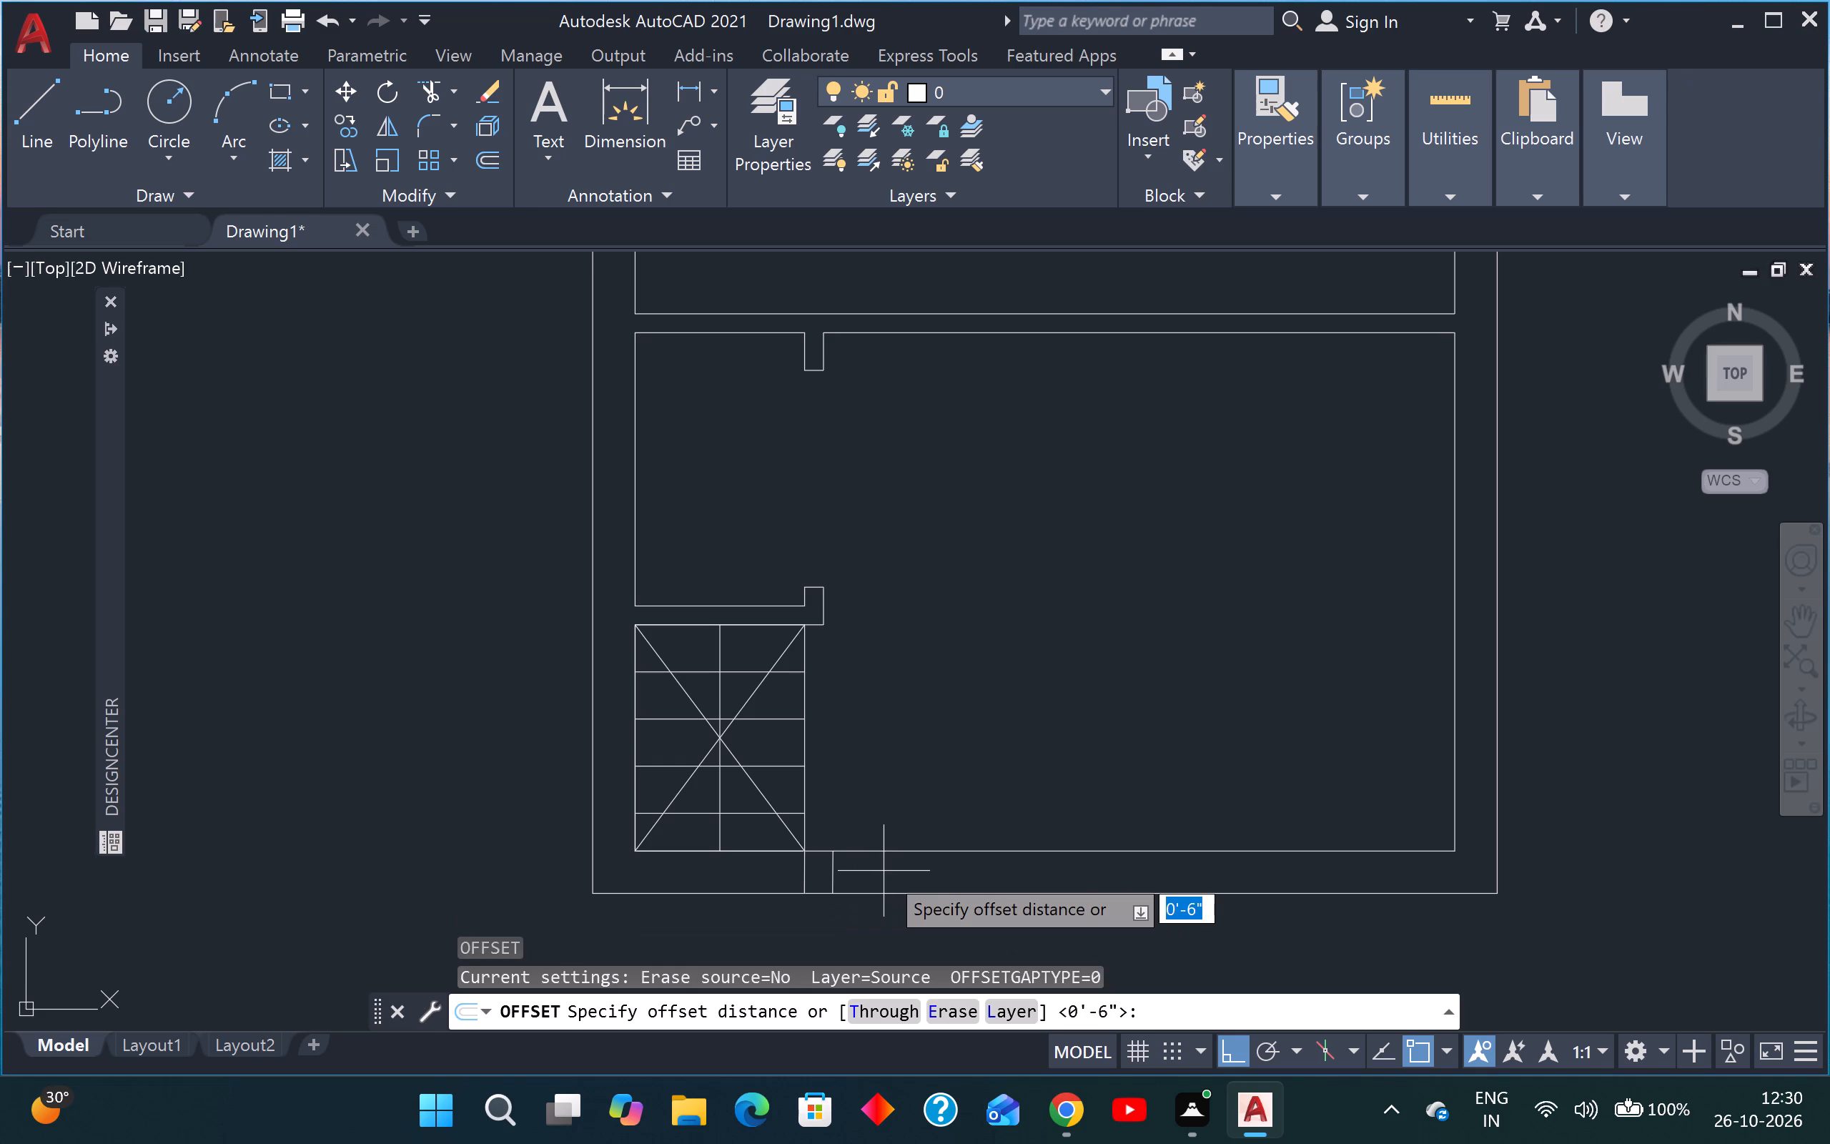
{"action": "type", "text": "2'"}
{"action": "type", "text": "6\""}
{"action": "key", "text": "Return"}
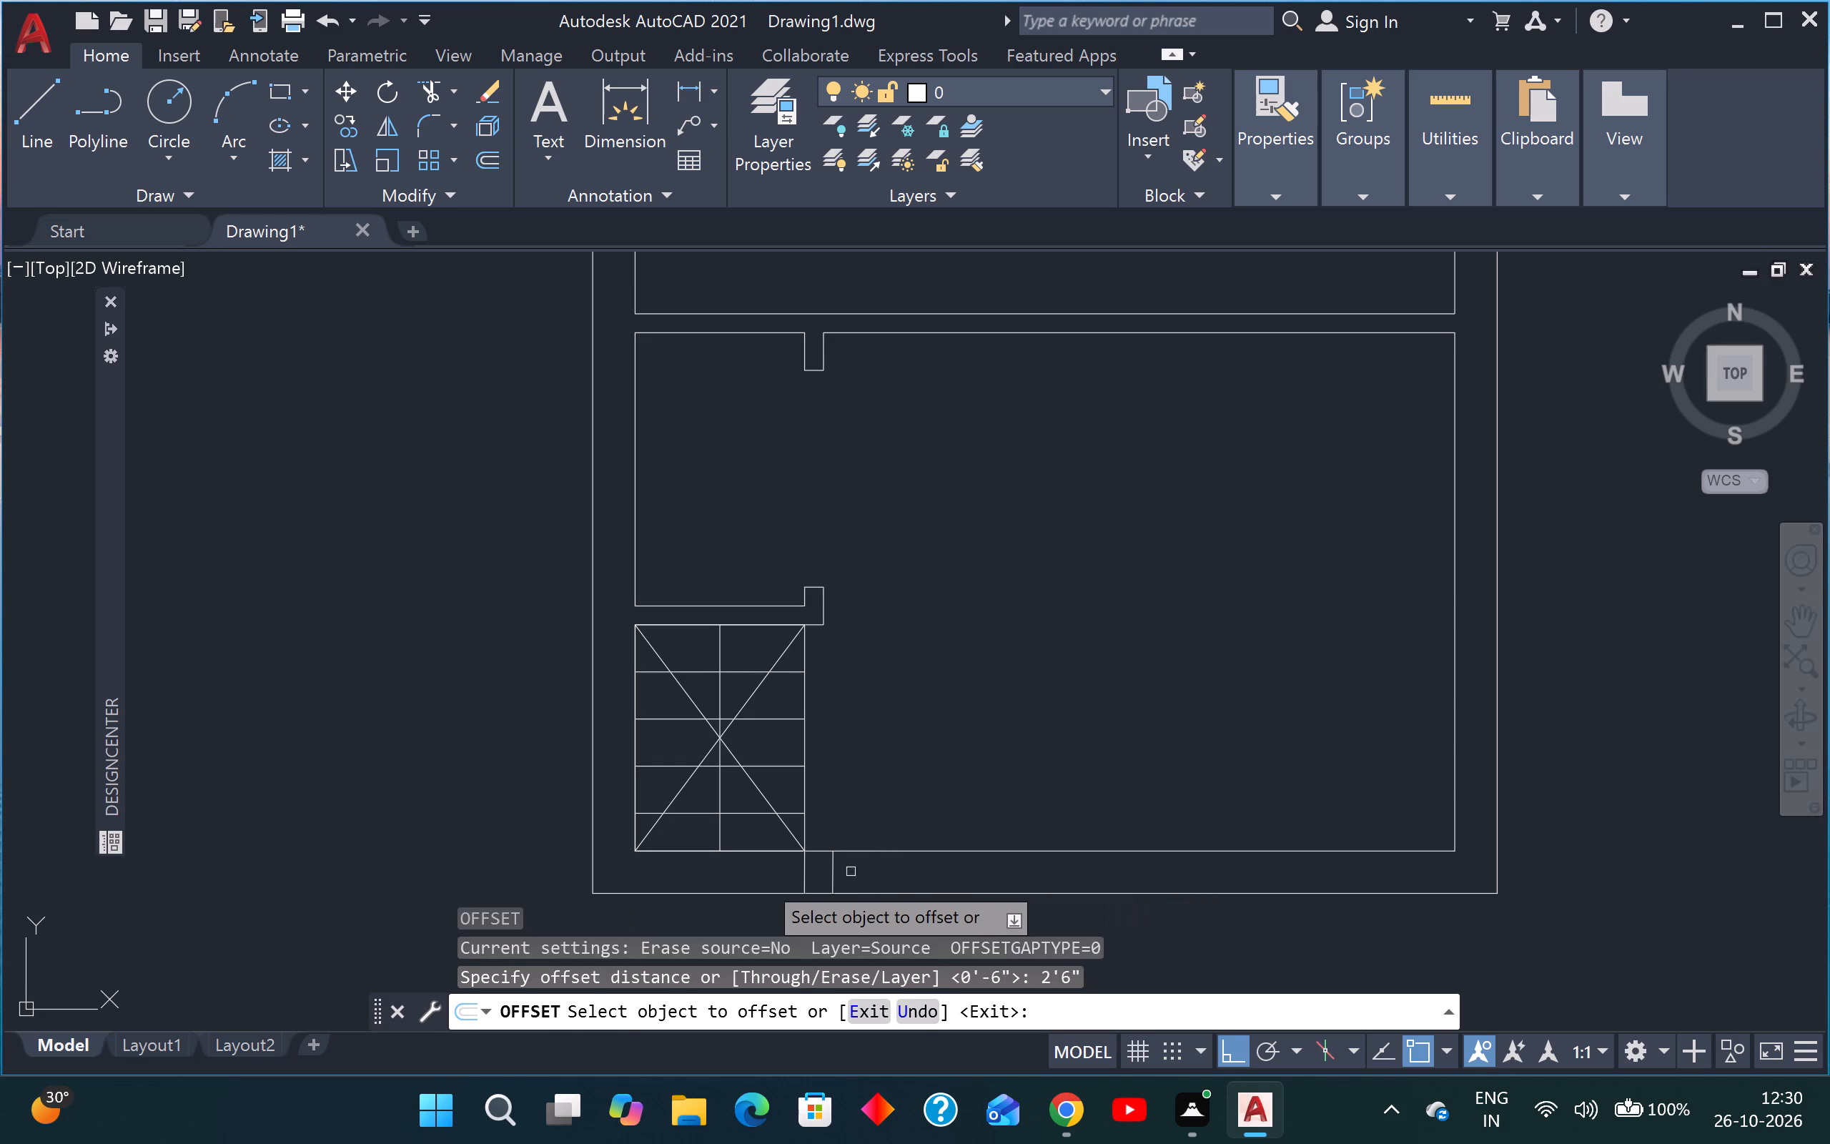
{"action": "left_click", "coordinate": [829, 879]}
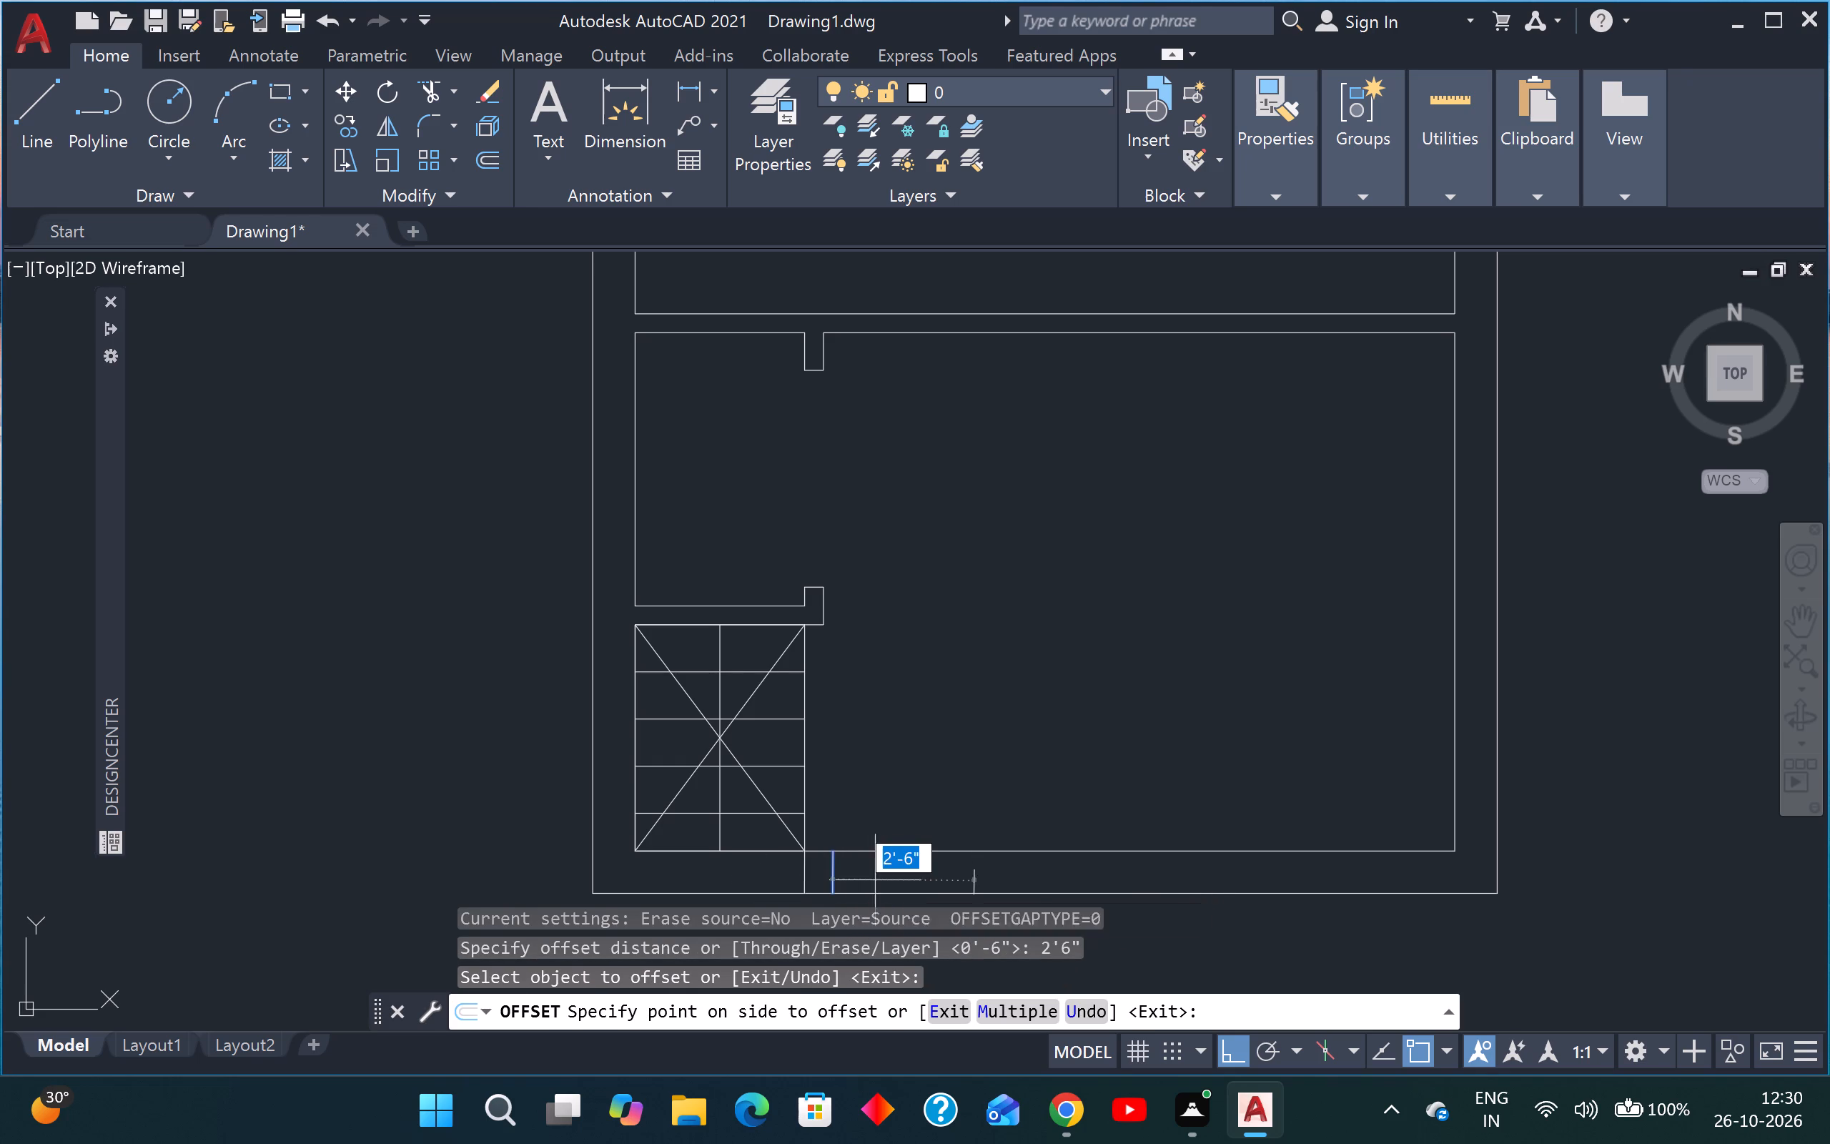
{"action": "left_click", "coordinate": [896, 878]}
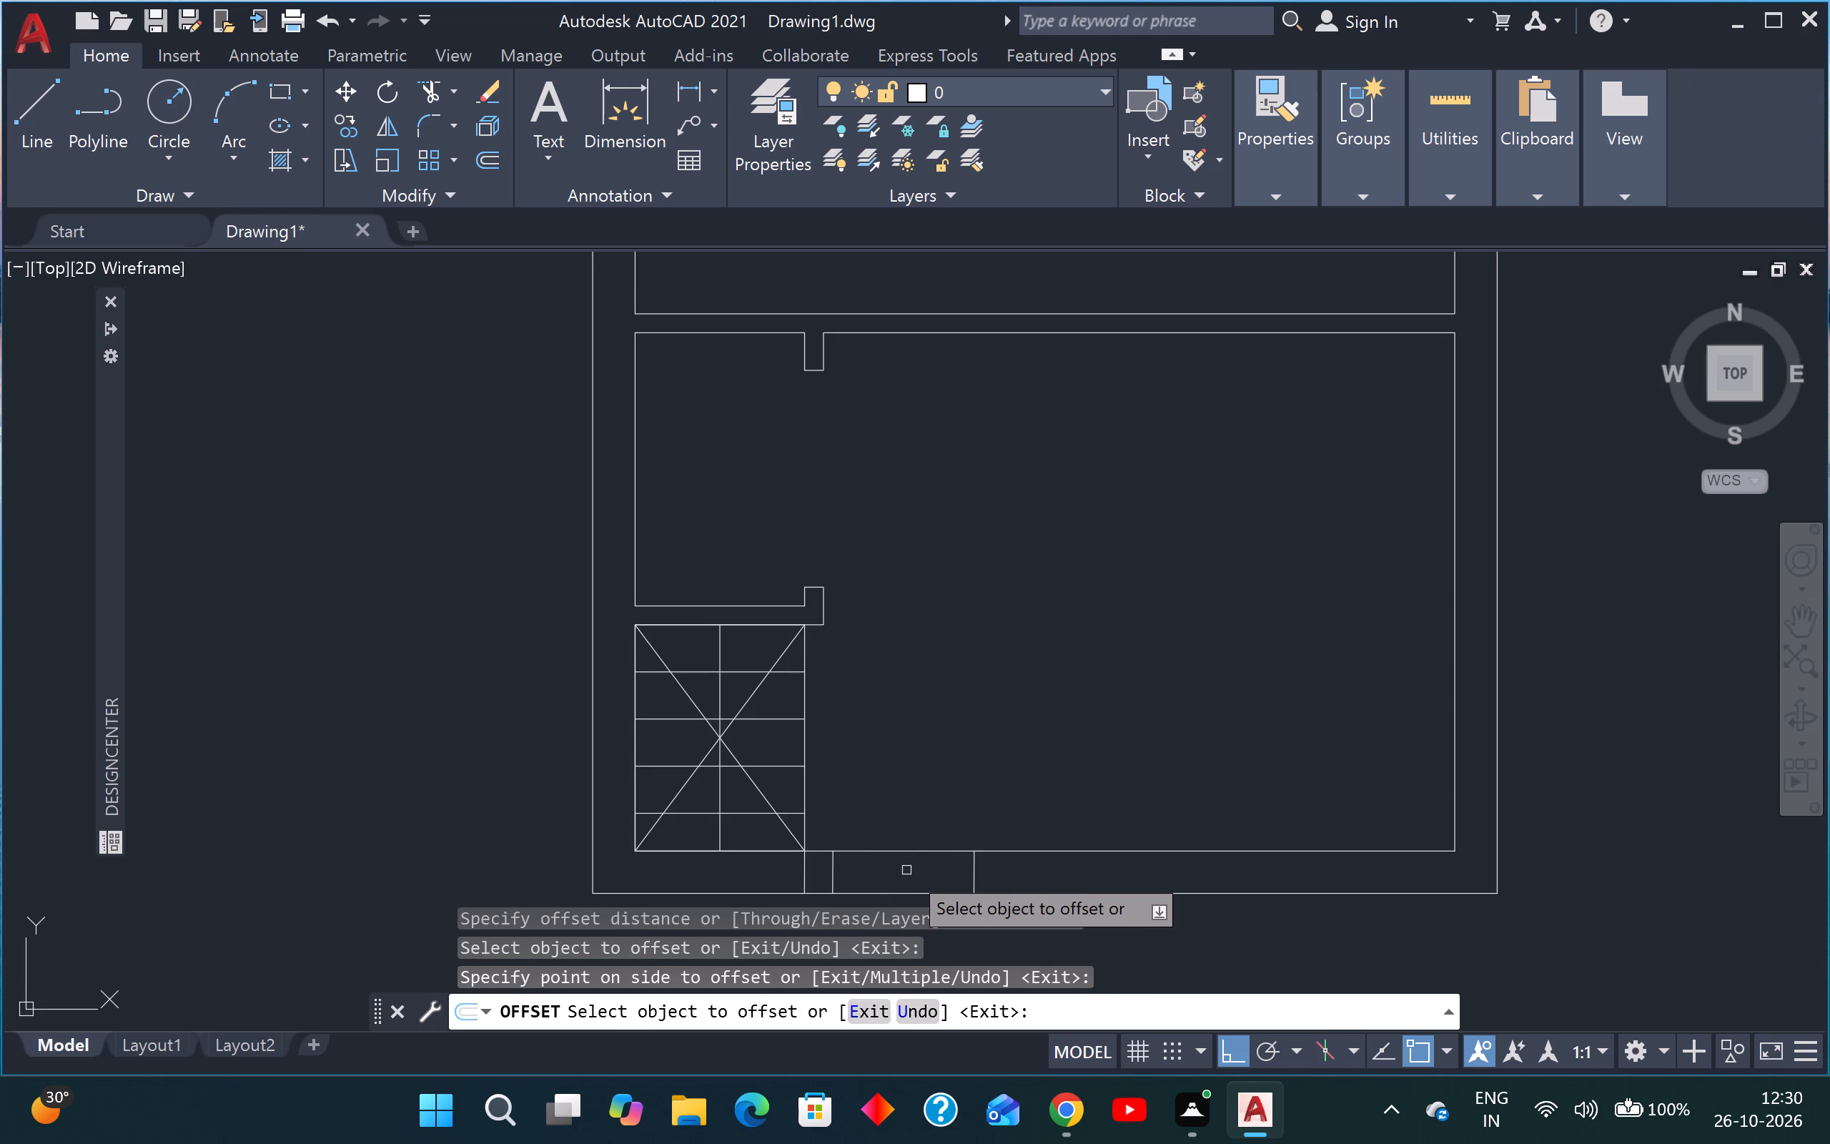
{"action": "key", "text": "Escape"}
{"action": "key", "text": "Escape"}
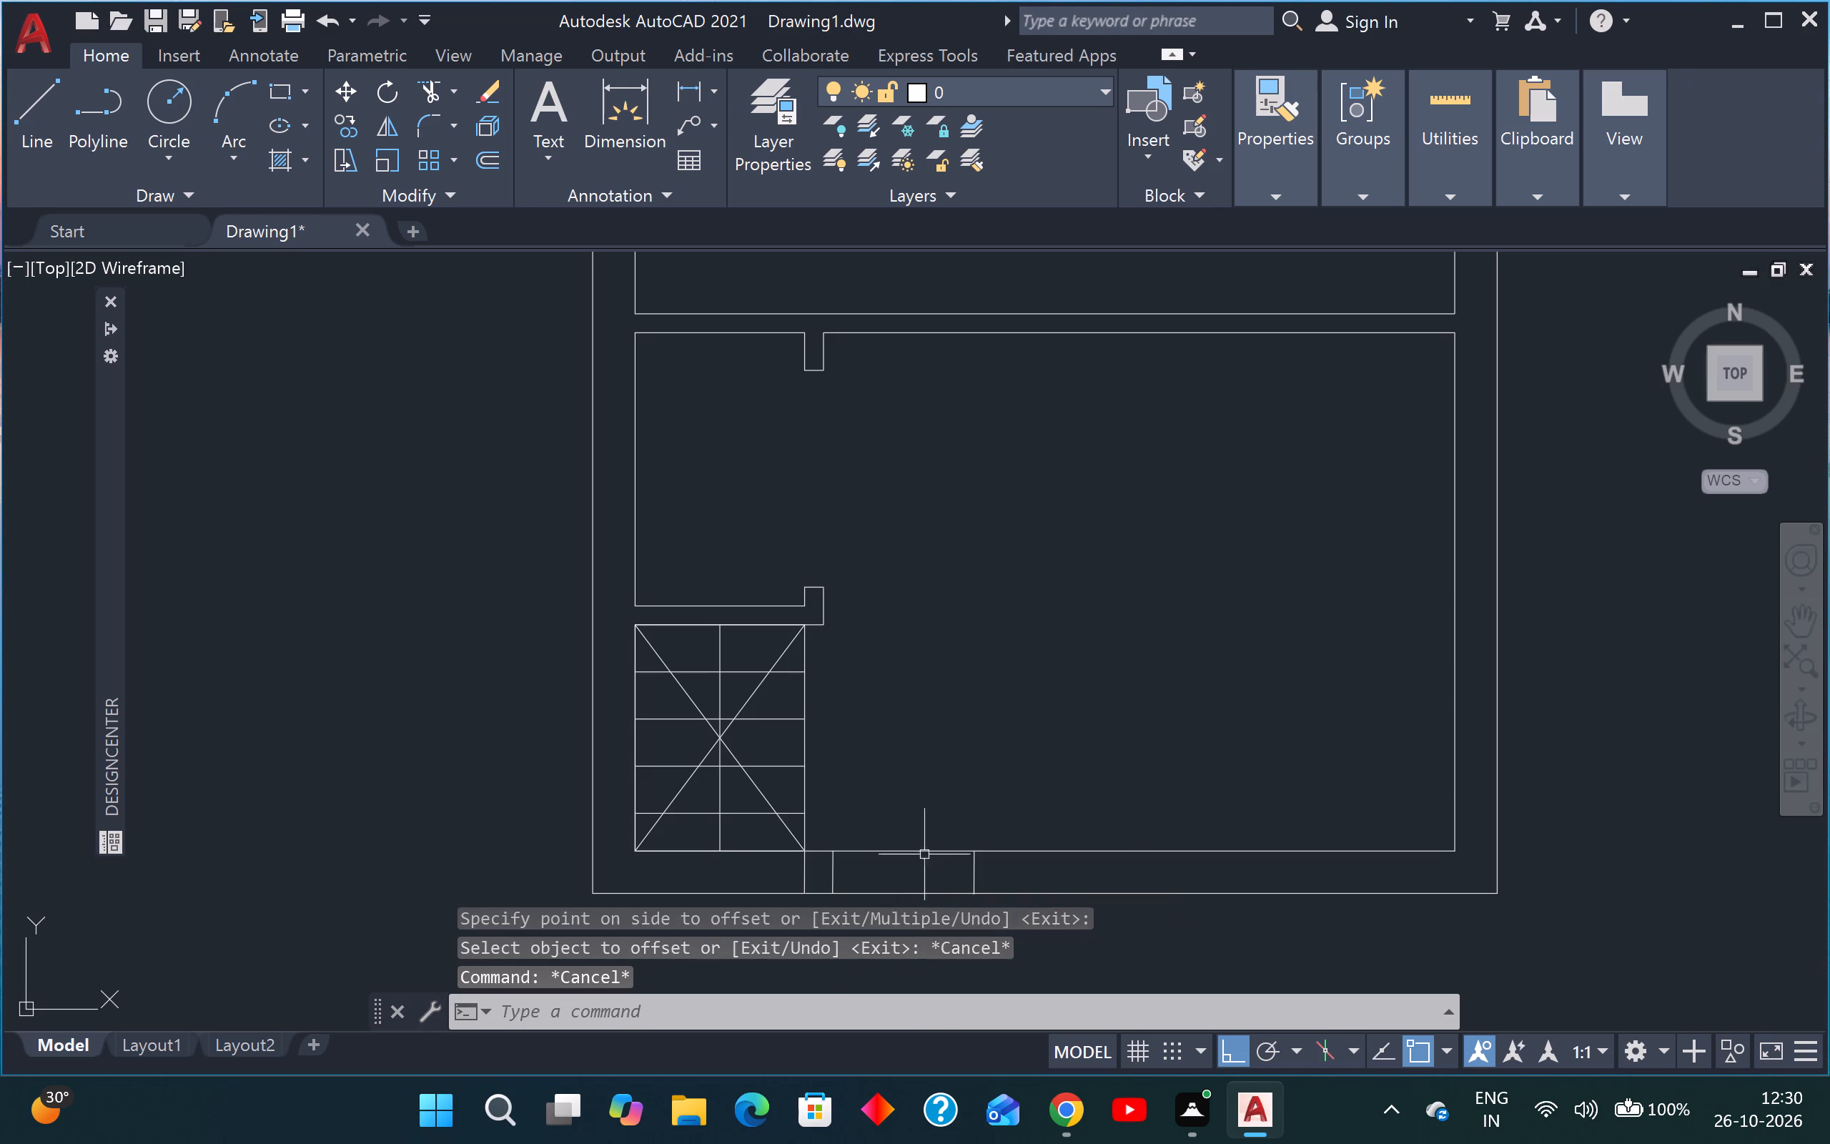
{"action": "key", "text": "Escape"}
{"action": "key", "text": "Escape"}
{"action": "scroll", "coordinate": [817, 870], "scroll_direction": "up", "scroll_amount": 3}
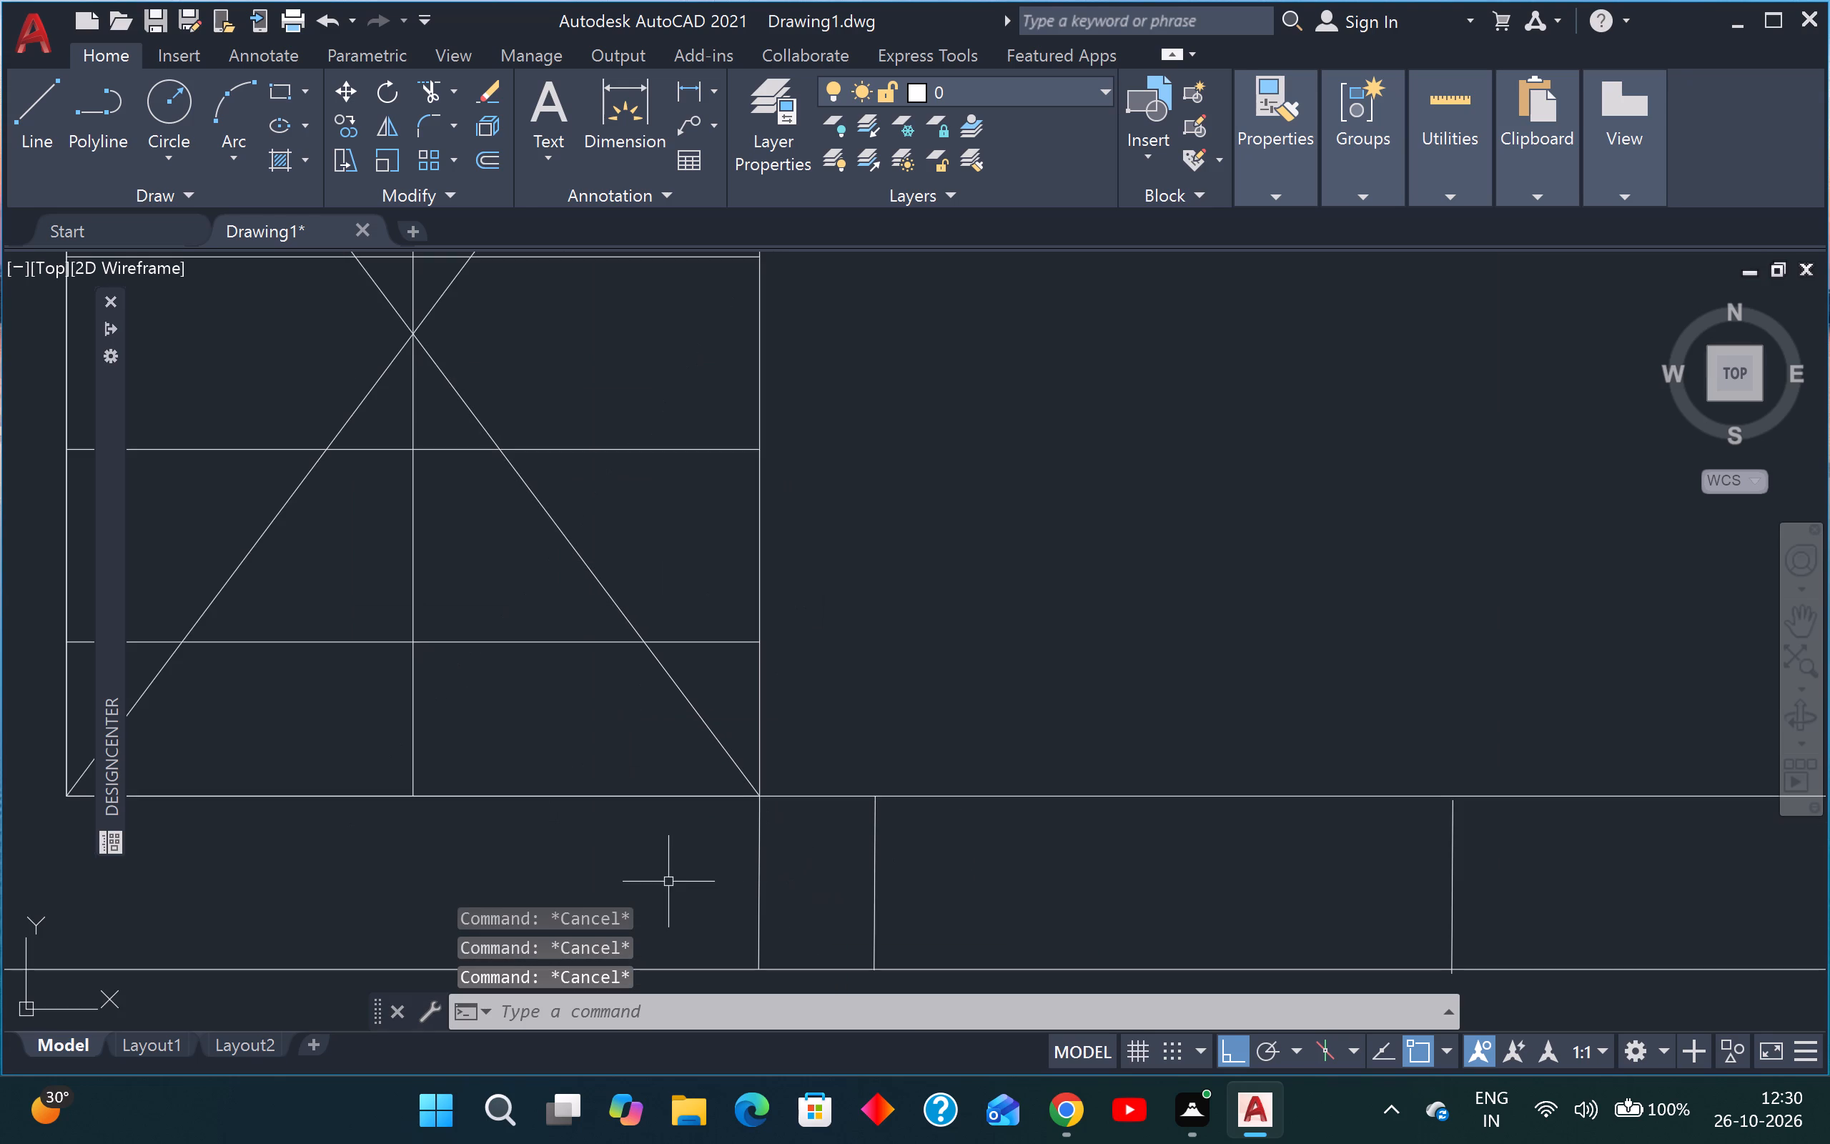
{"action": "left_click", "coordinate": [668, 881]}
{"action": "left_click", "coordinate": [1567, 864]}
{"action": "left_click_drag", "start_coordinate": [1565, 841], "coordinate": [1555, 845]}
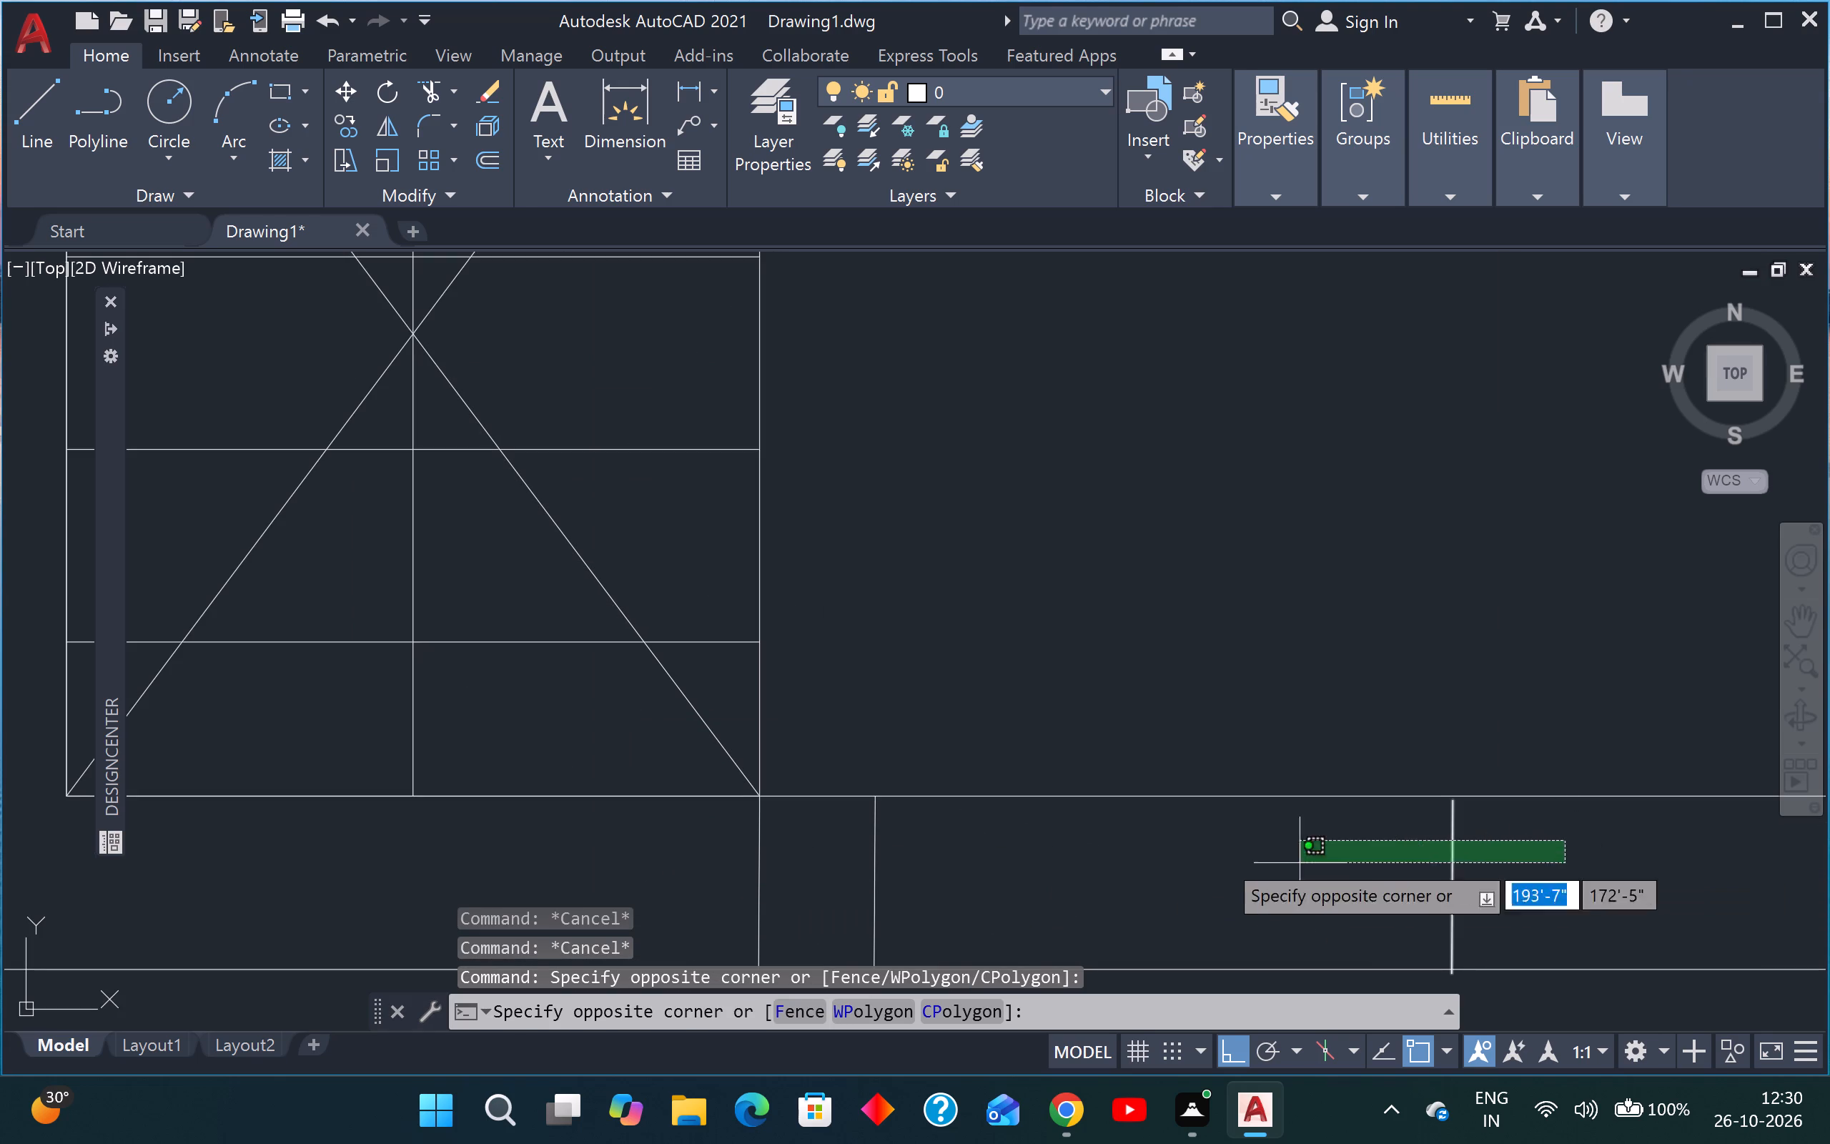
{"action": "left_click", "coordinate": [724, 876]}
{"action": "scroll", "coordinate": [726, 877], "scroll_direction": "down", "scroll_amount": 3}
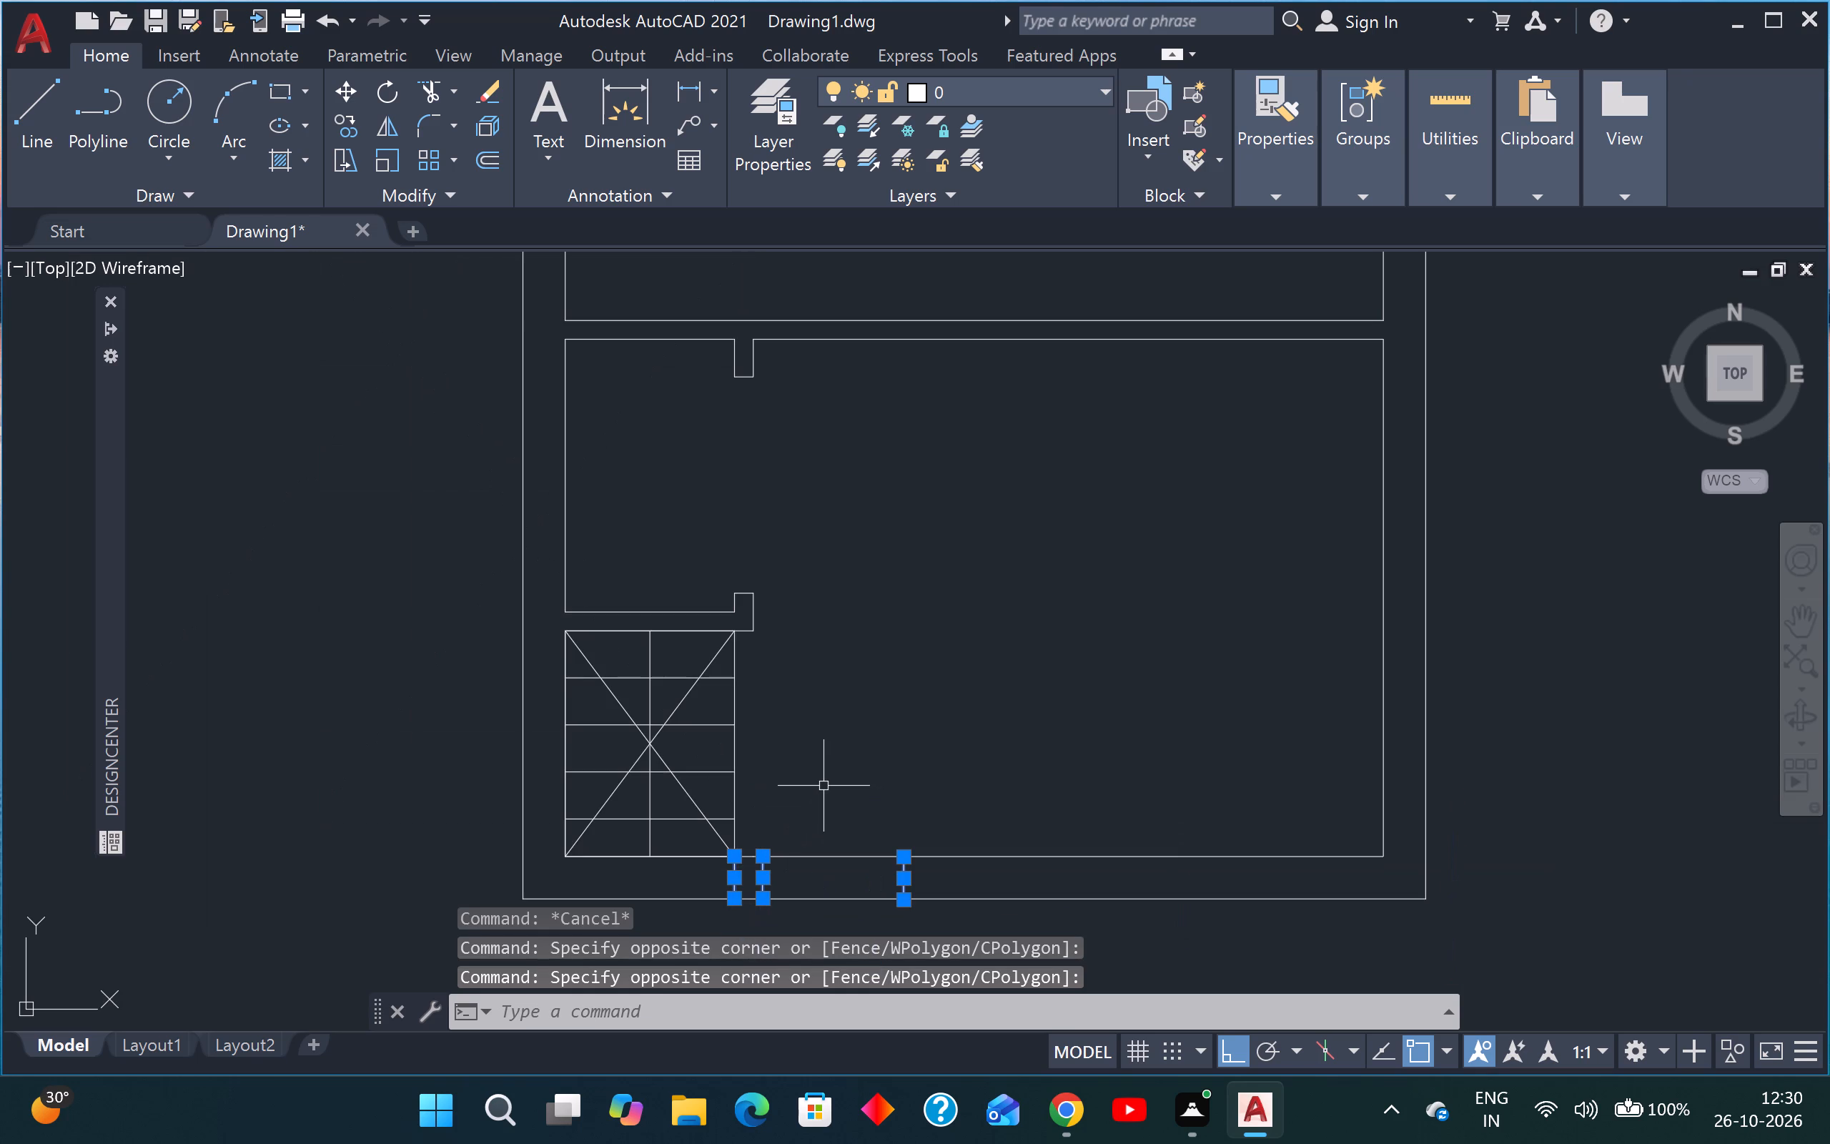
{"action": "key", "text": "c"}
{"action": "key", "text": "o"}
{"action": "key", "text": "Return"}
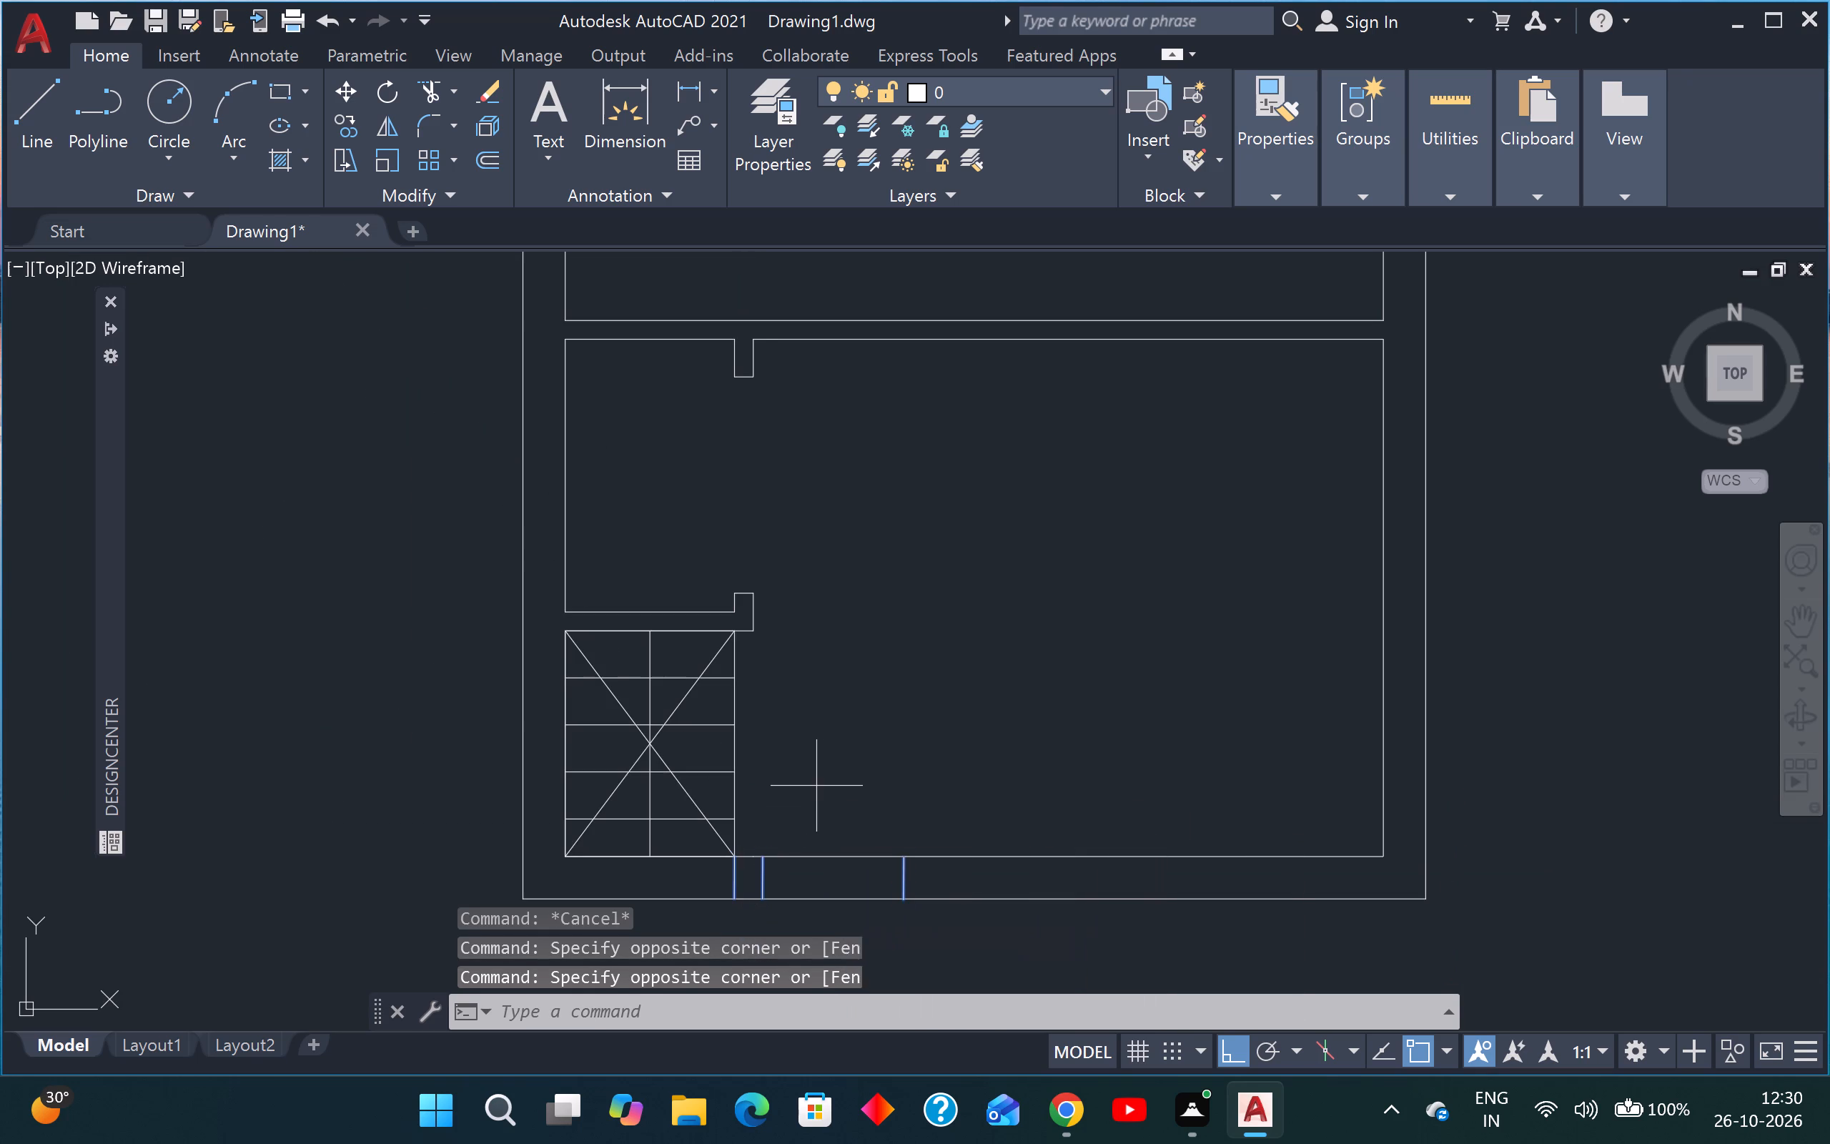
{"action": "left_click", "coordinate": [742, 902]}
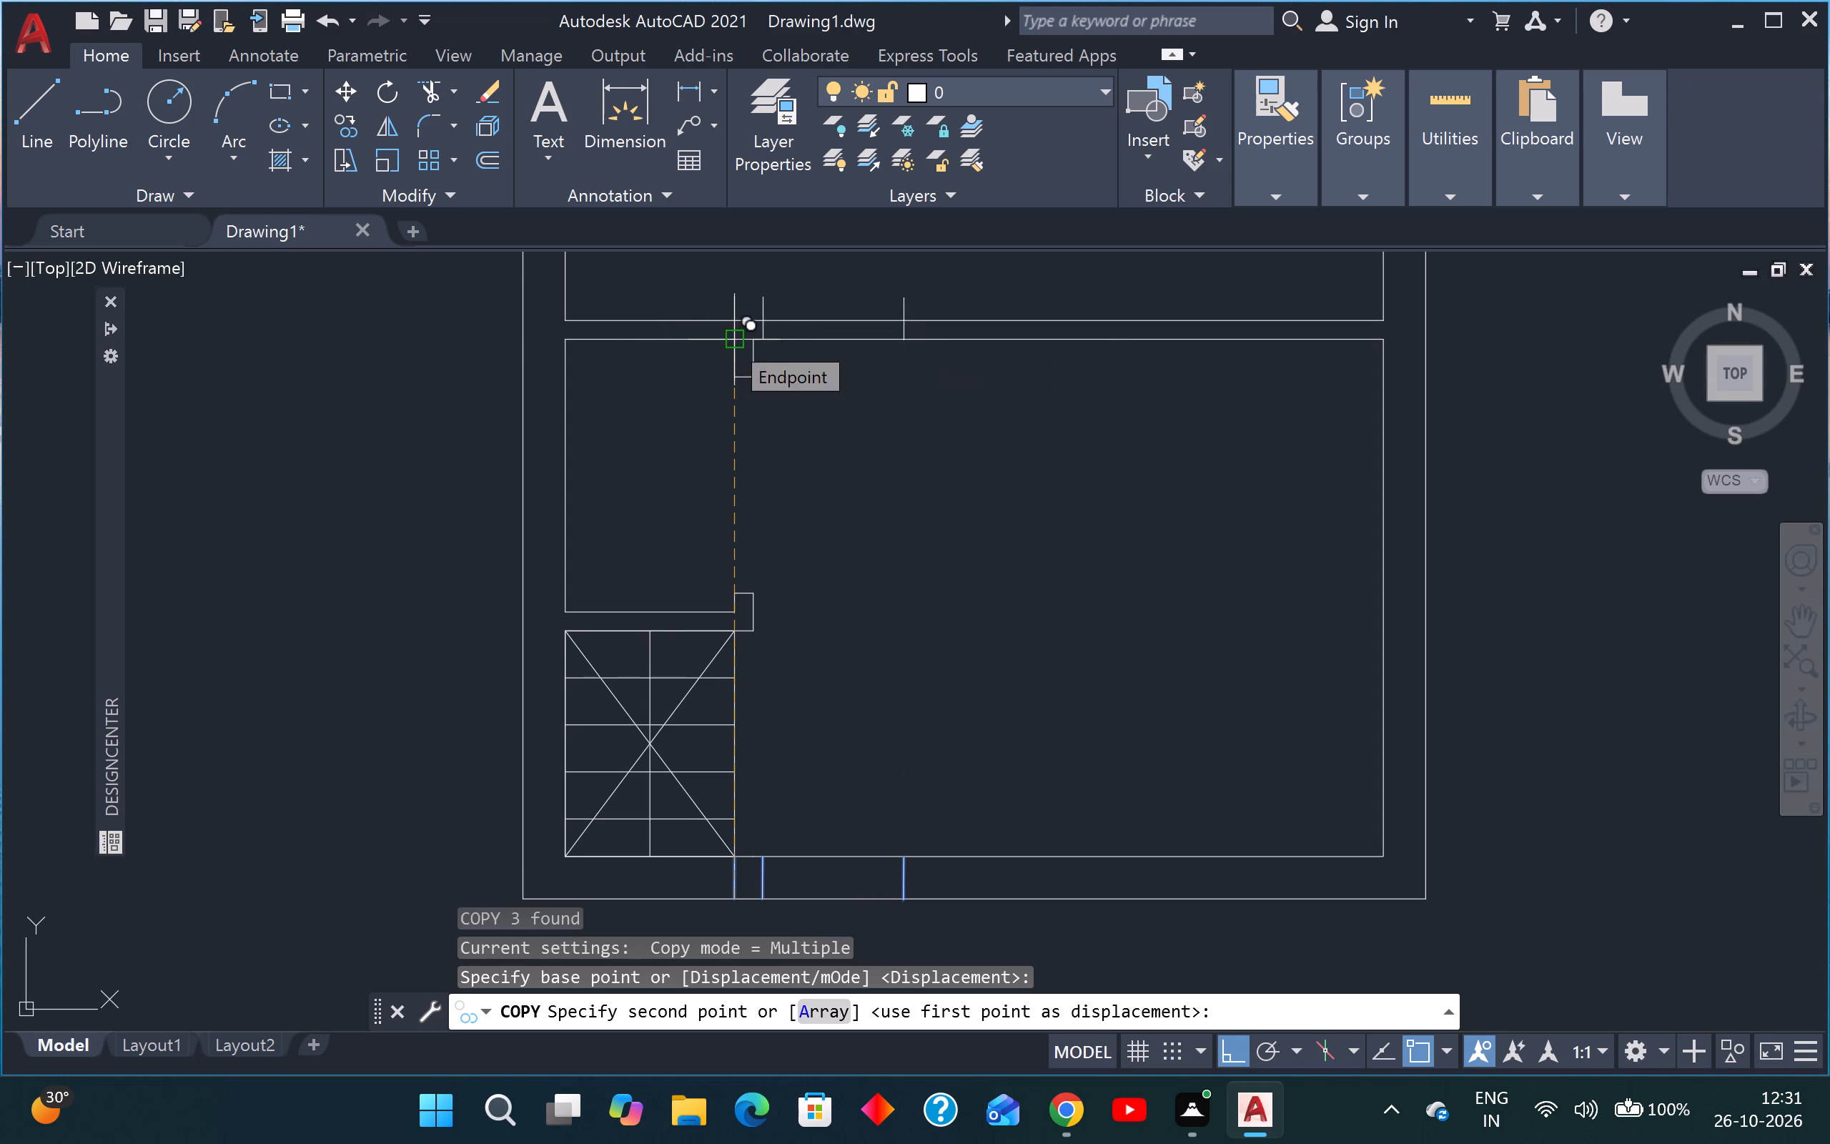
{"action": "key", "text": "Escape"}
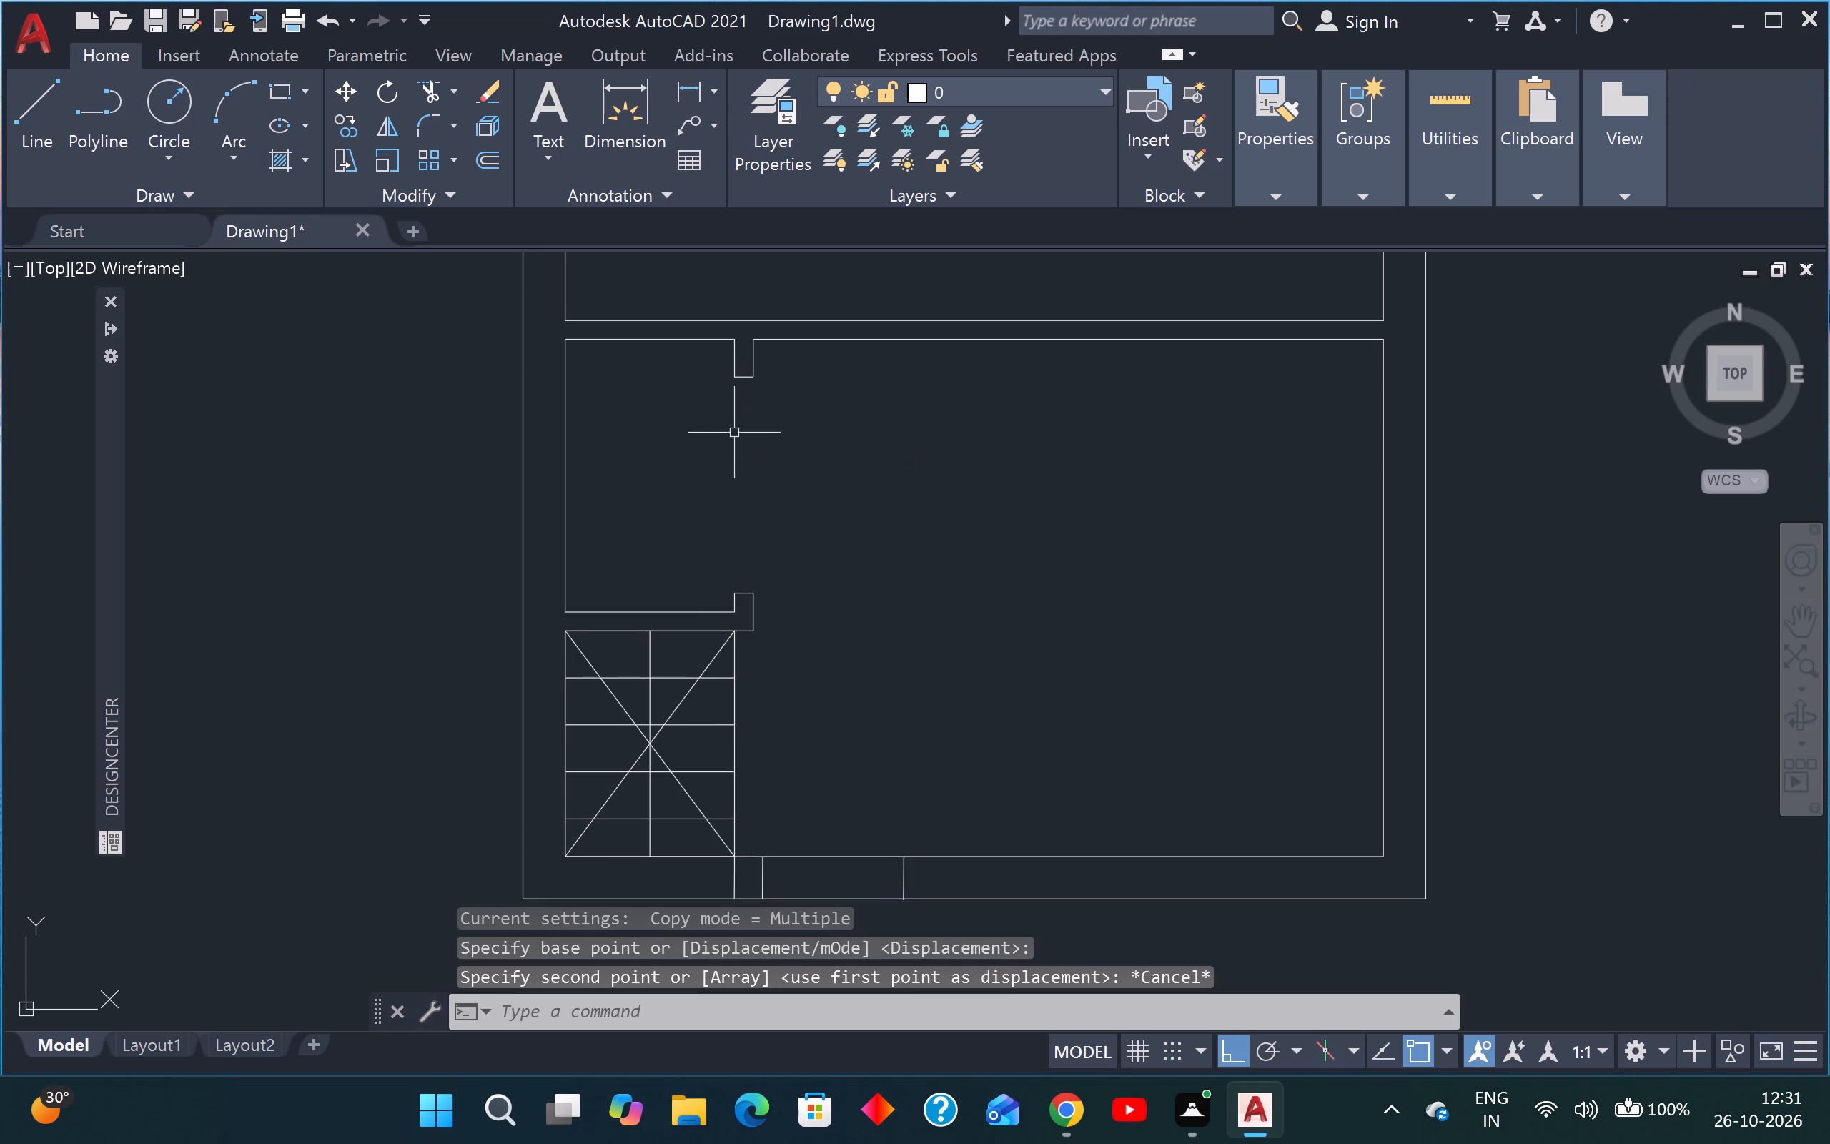
Trim both bottom outer wall lines between the two 2'6" opening marks to open the doorway.
{"action": "scroll", "coordinate": [734, 529], "scroll_direction": "down", "scroll_amount": 1}
{"action": "scroll", "coordinate": [749, 739], "scroll_direction": "up", "scroll_amount": 2}
{"action": "scroll", "coordinate": [751, 753], "scroll_direction": "down", "scroll_amount": 3}
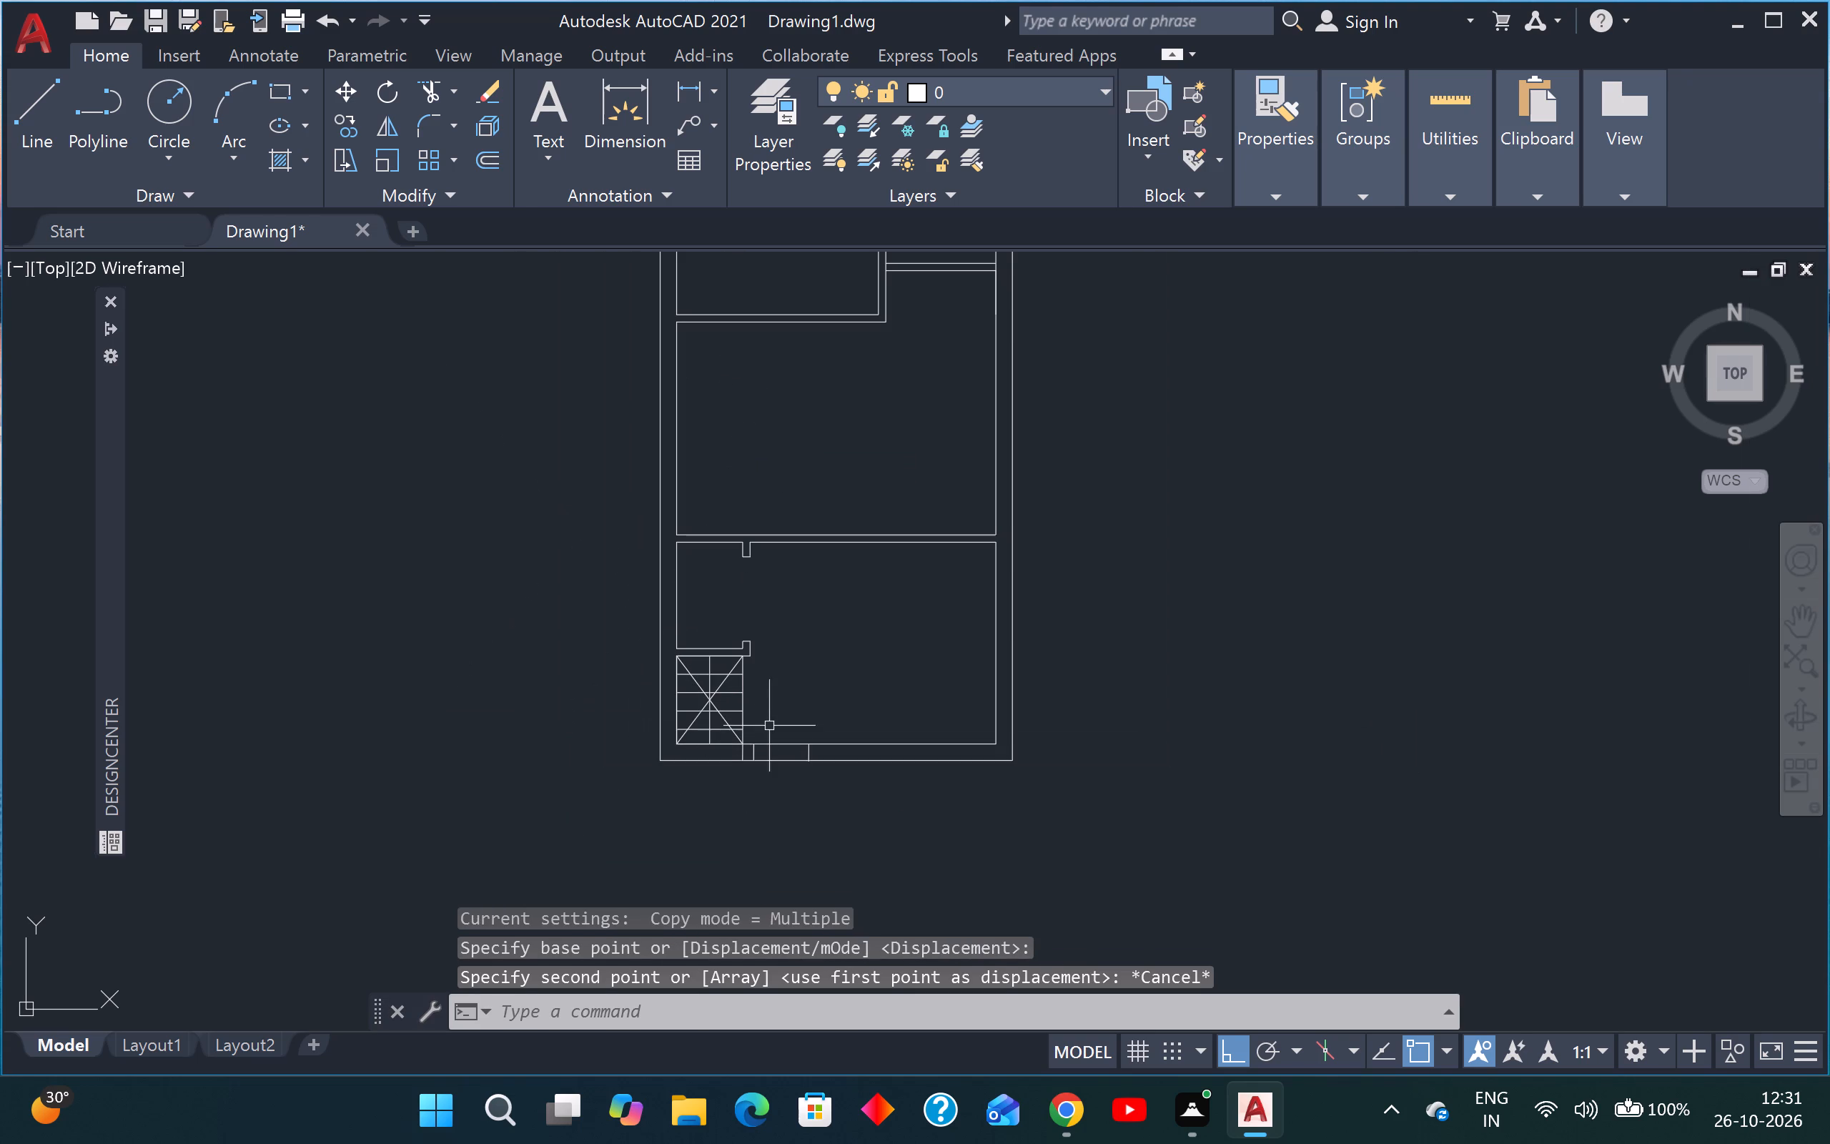
{"action": "key", "text": "Escape"}
{"action": "key", "text": "Escape"}
{"action": "type", "text": "tr"}
{"action": "key", "text": "space"}
{"action": "scroll", "coordinate": [773, 733], "scroll_direction": "up", "scroll_amount": 4}
{"action": "left_click", "coordinate": [781, 729]}
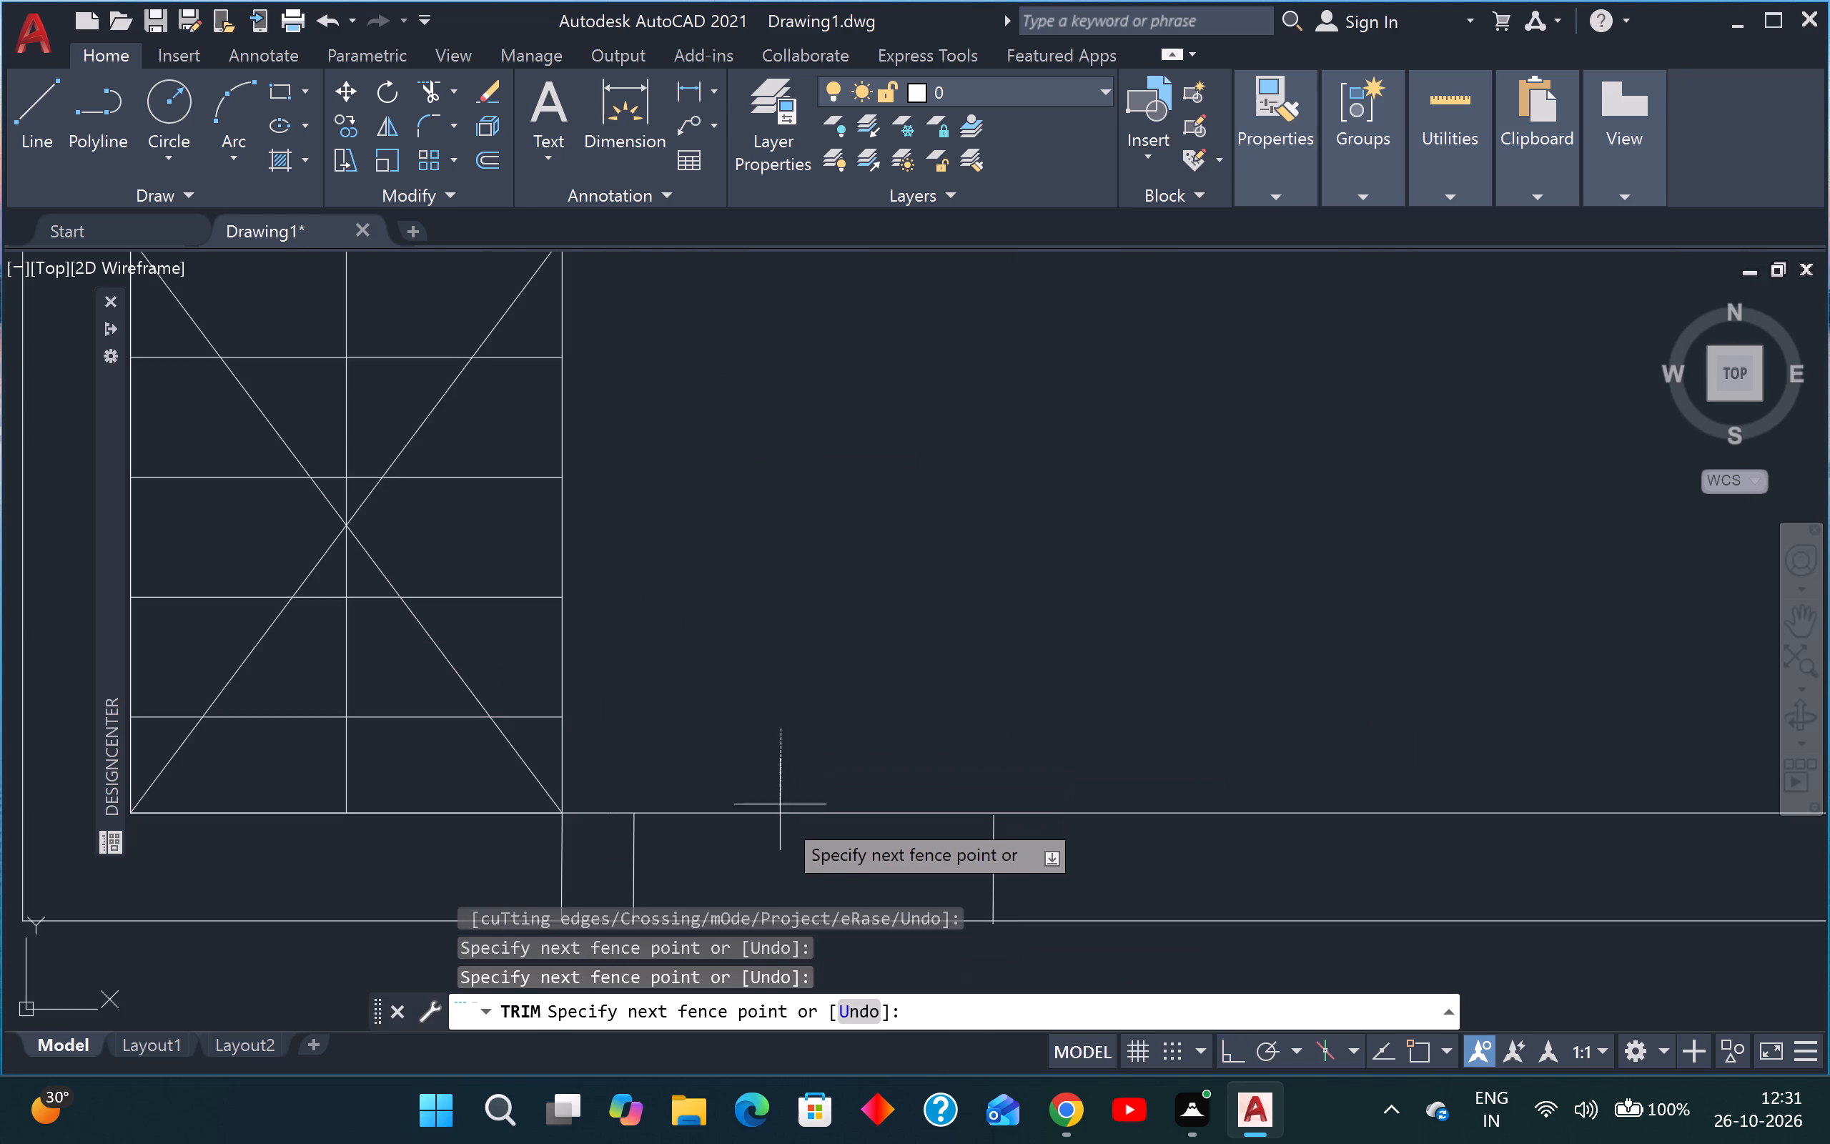
{"action": "scroll", "coordinate": [786, 814], "scroll_direction": "down", "scroll_amount": 3}
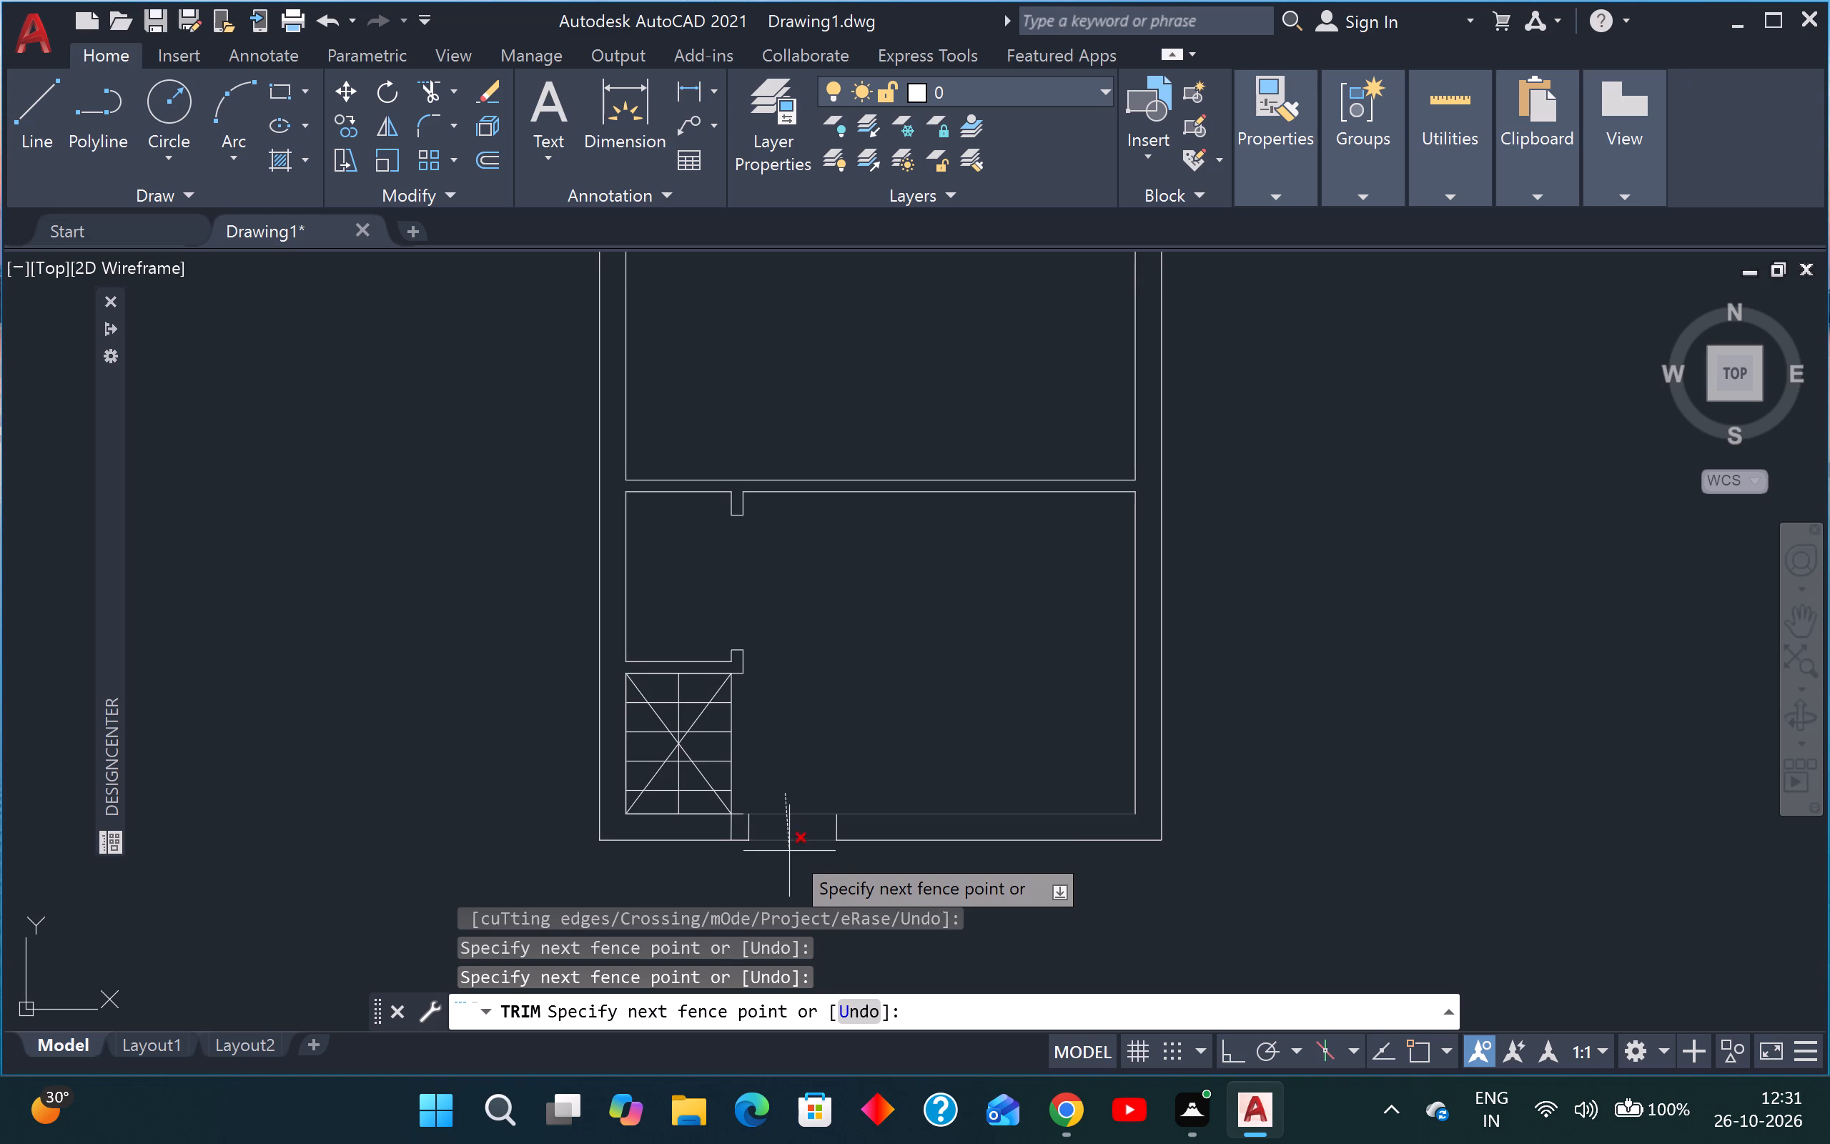
{"action": "left_click", "coordinate": [815, 717]}
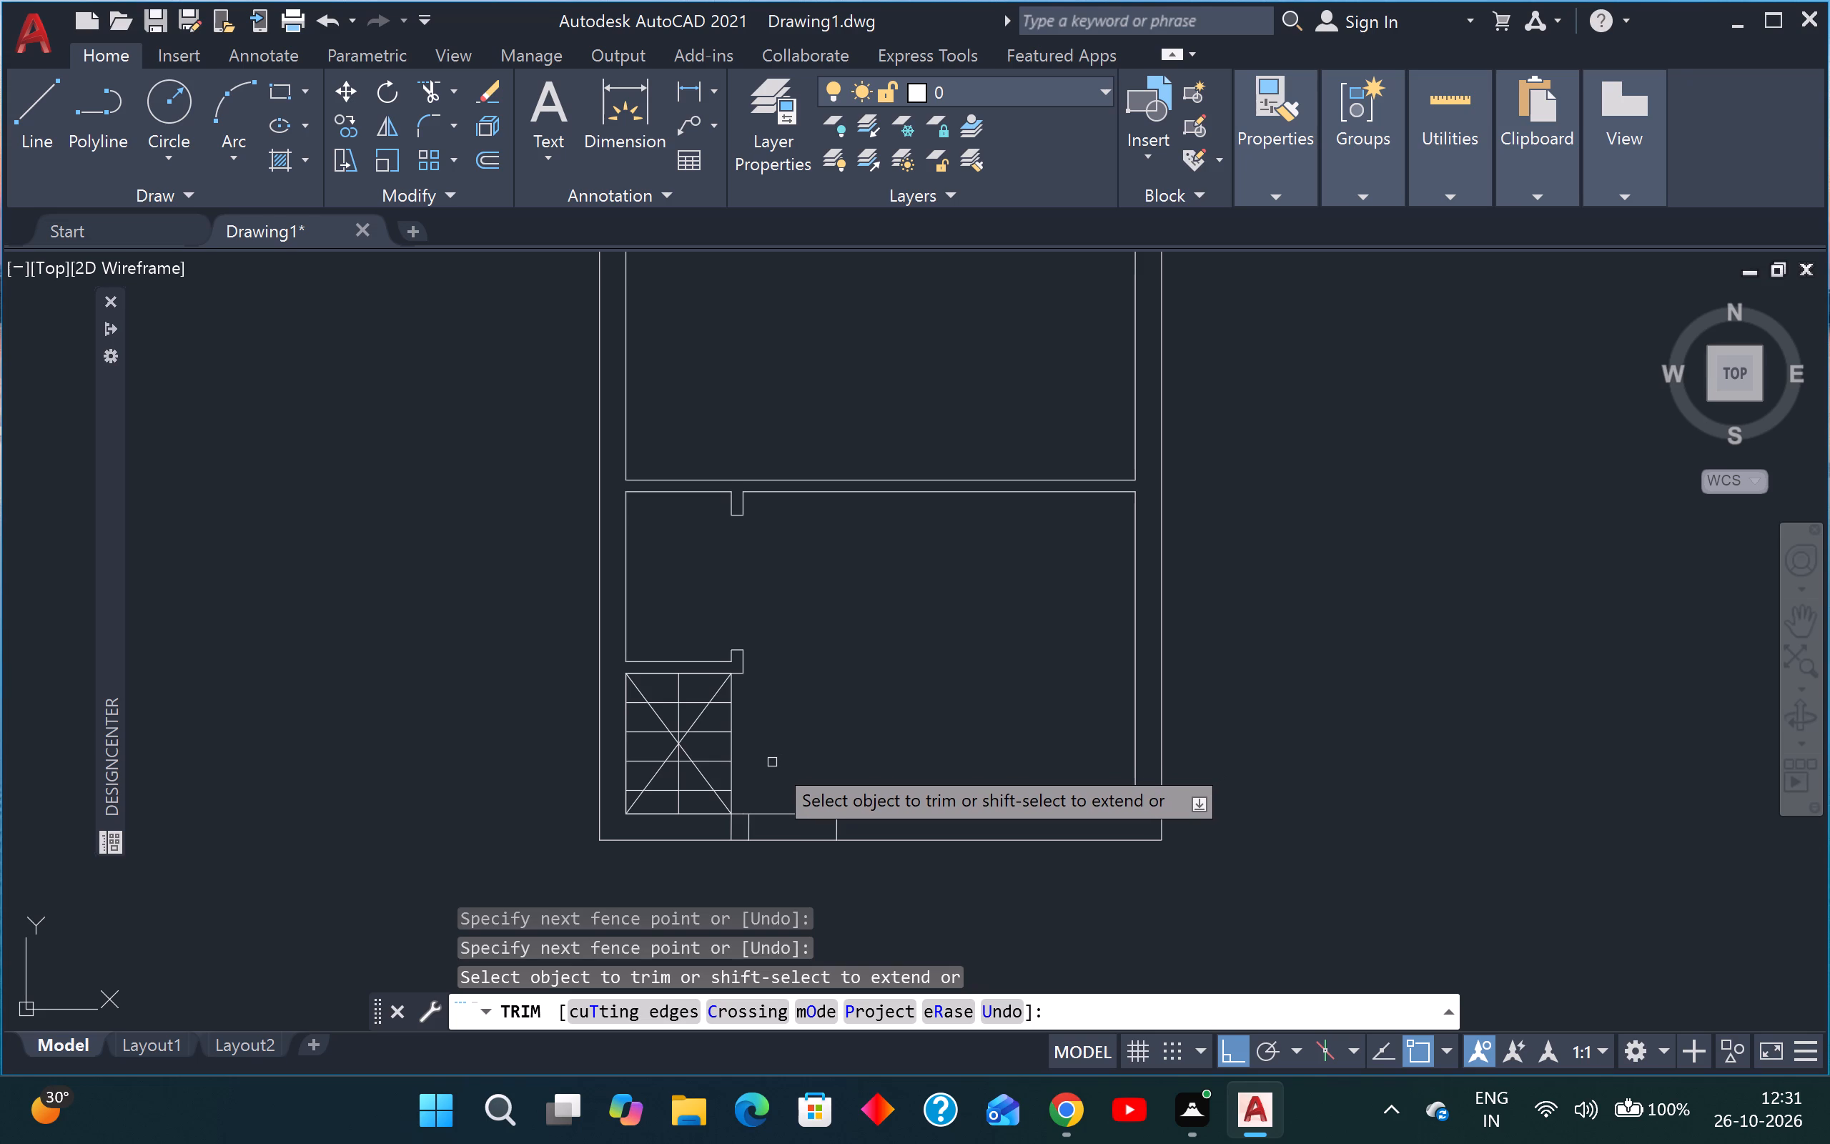
{"action": "scroll", "coordinate": [797, 737], "scroll_direction": "down", "scroll_amount": 2}
{"action": "scroll", "coordinate": [803, 794], "scroll_direction": "up", "scroll_amount": 2}
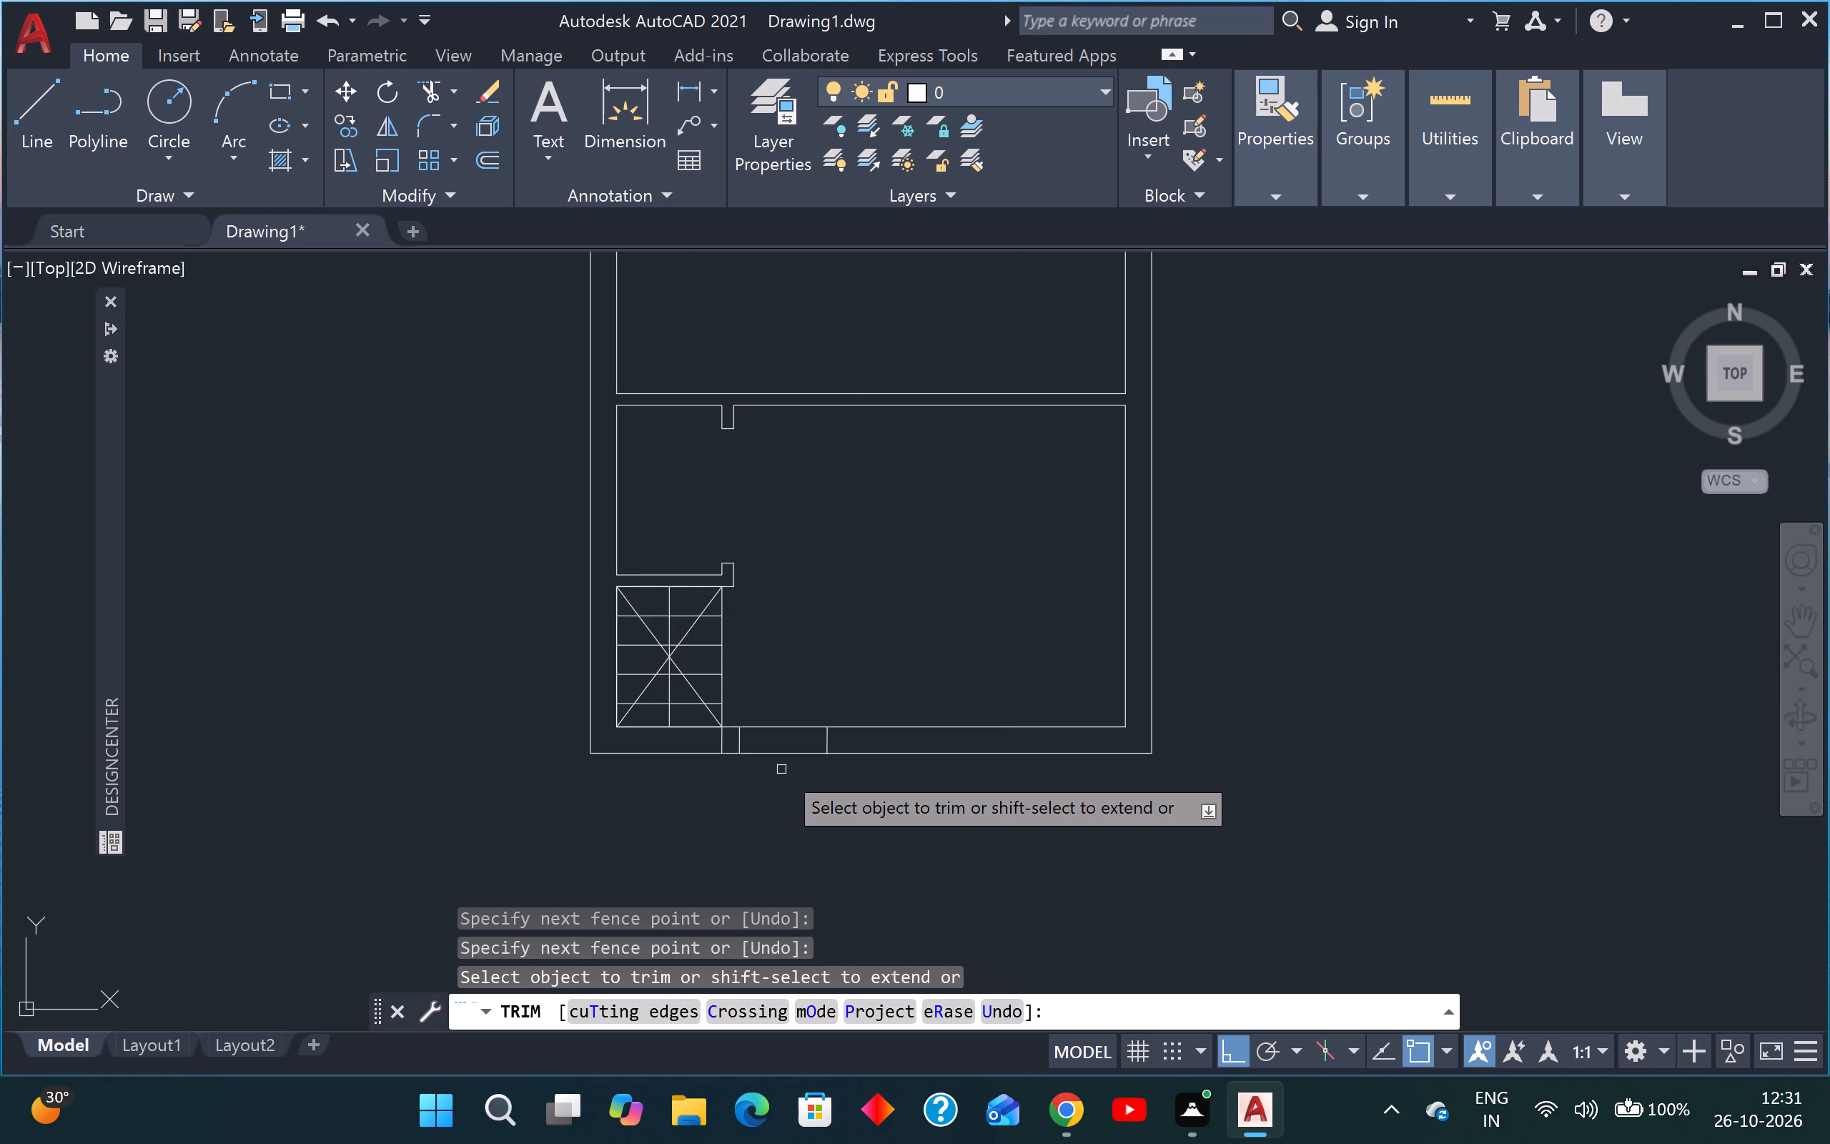
{"action": "scroll", "coordinate": [772, 721], "scroll_direction": "up", "scroll_amount": 1}
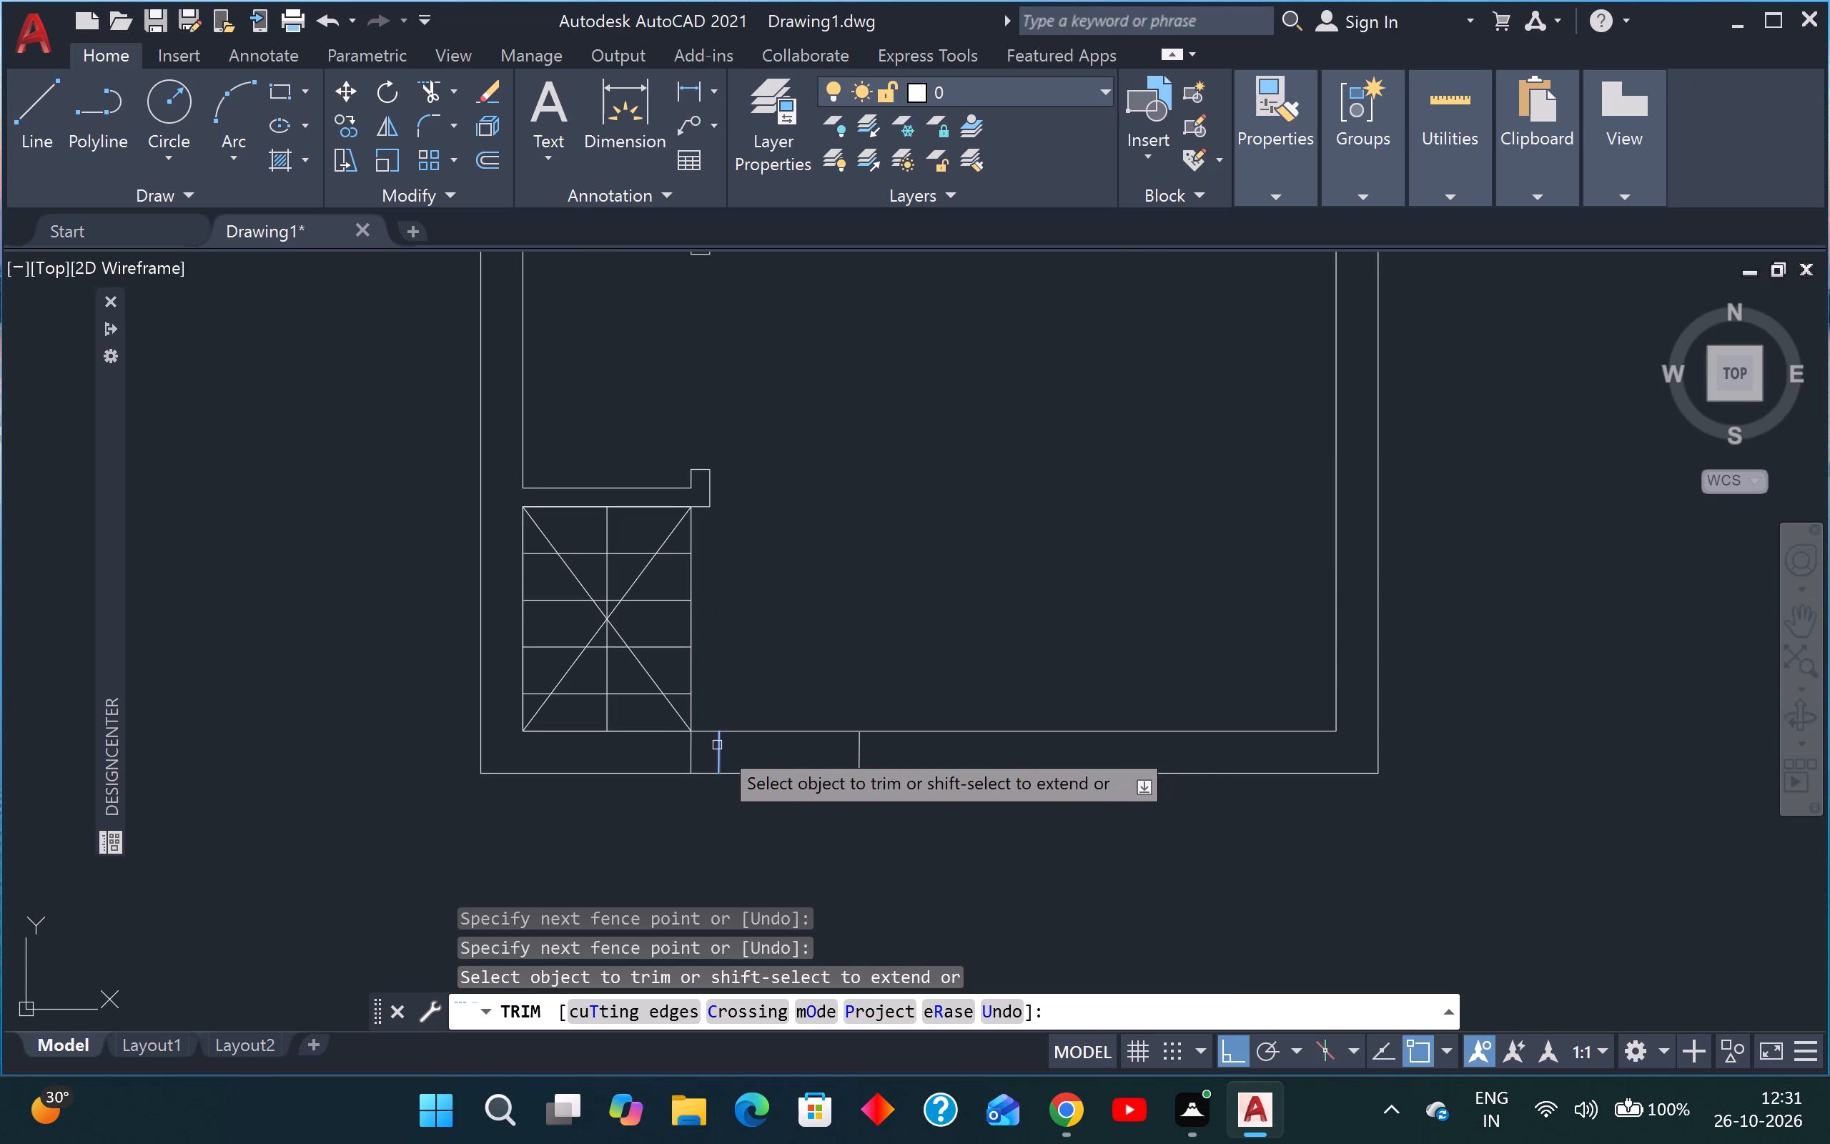
{"action": "left_click", "coordinate": [717, 745], "text": "shift"}
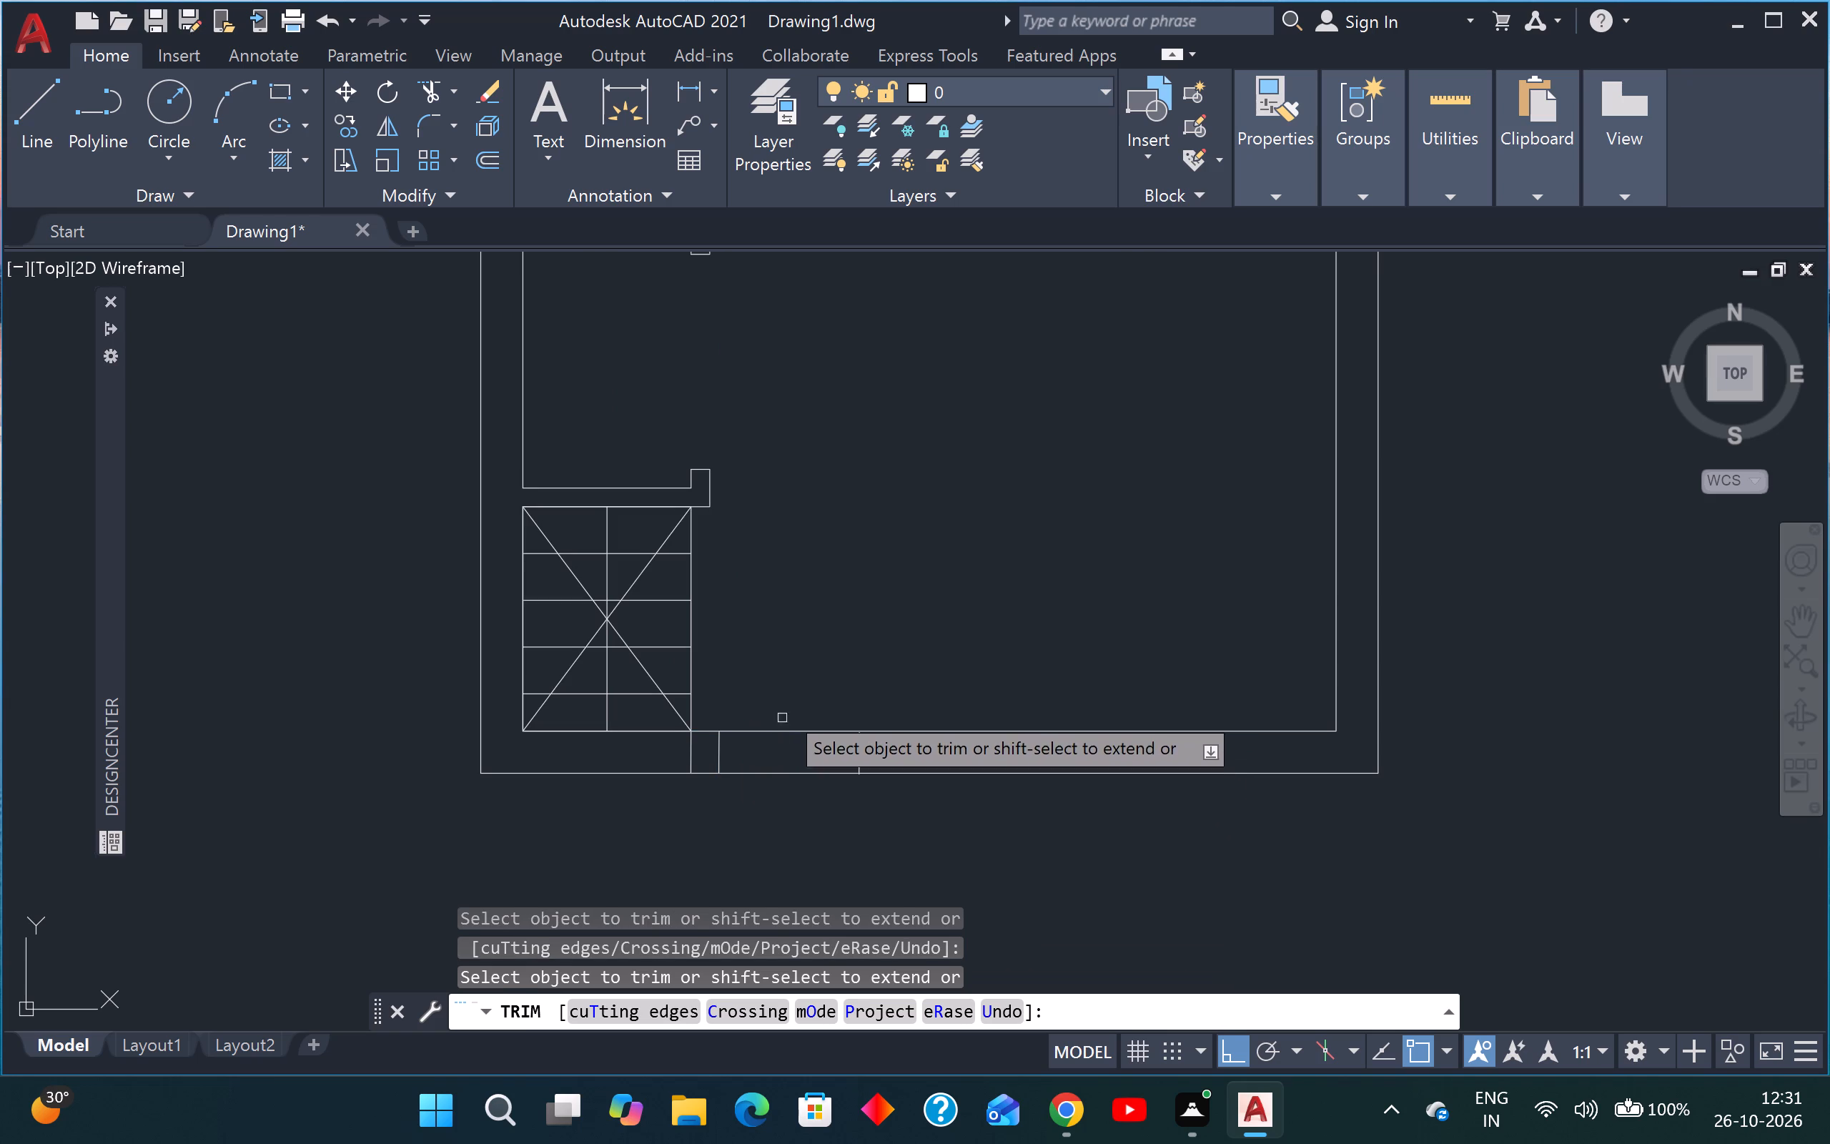
{"action": "left_click", "coordinate": [785, 696]}
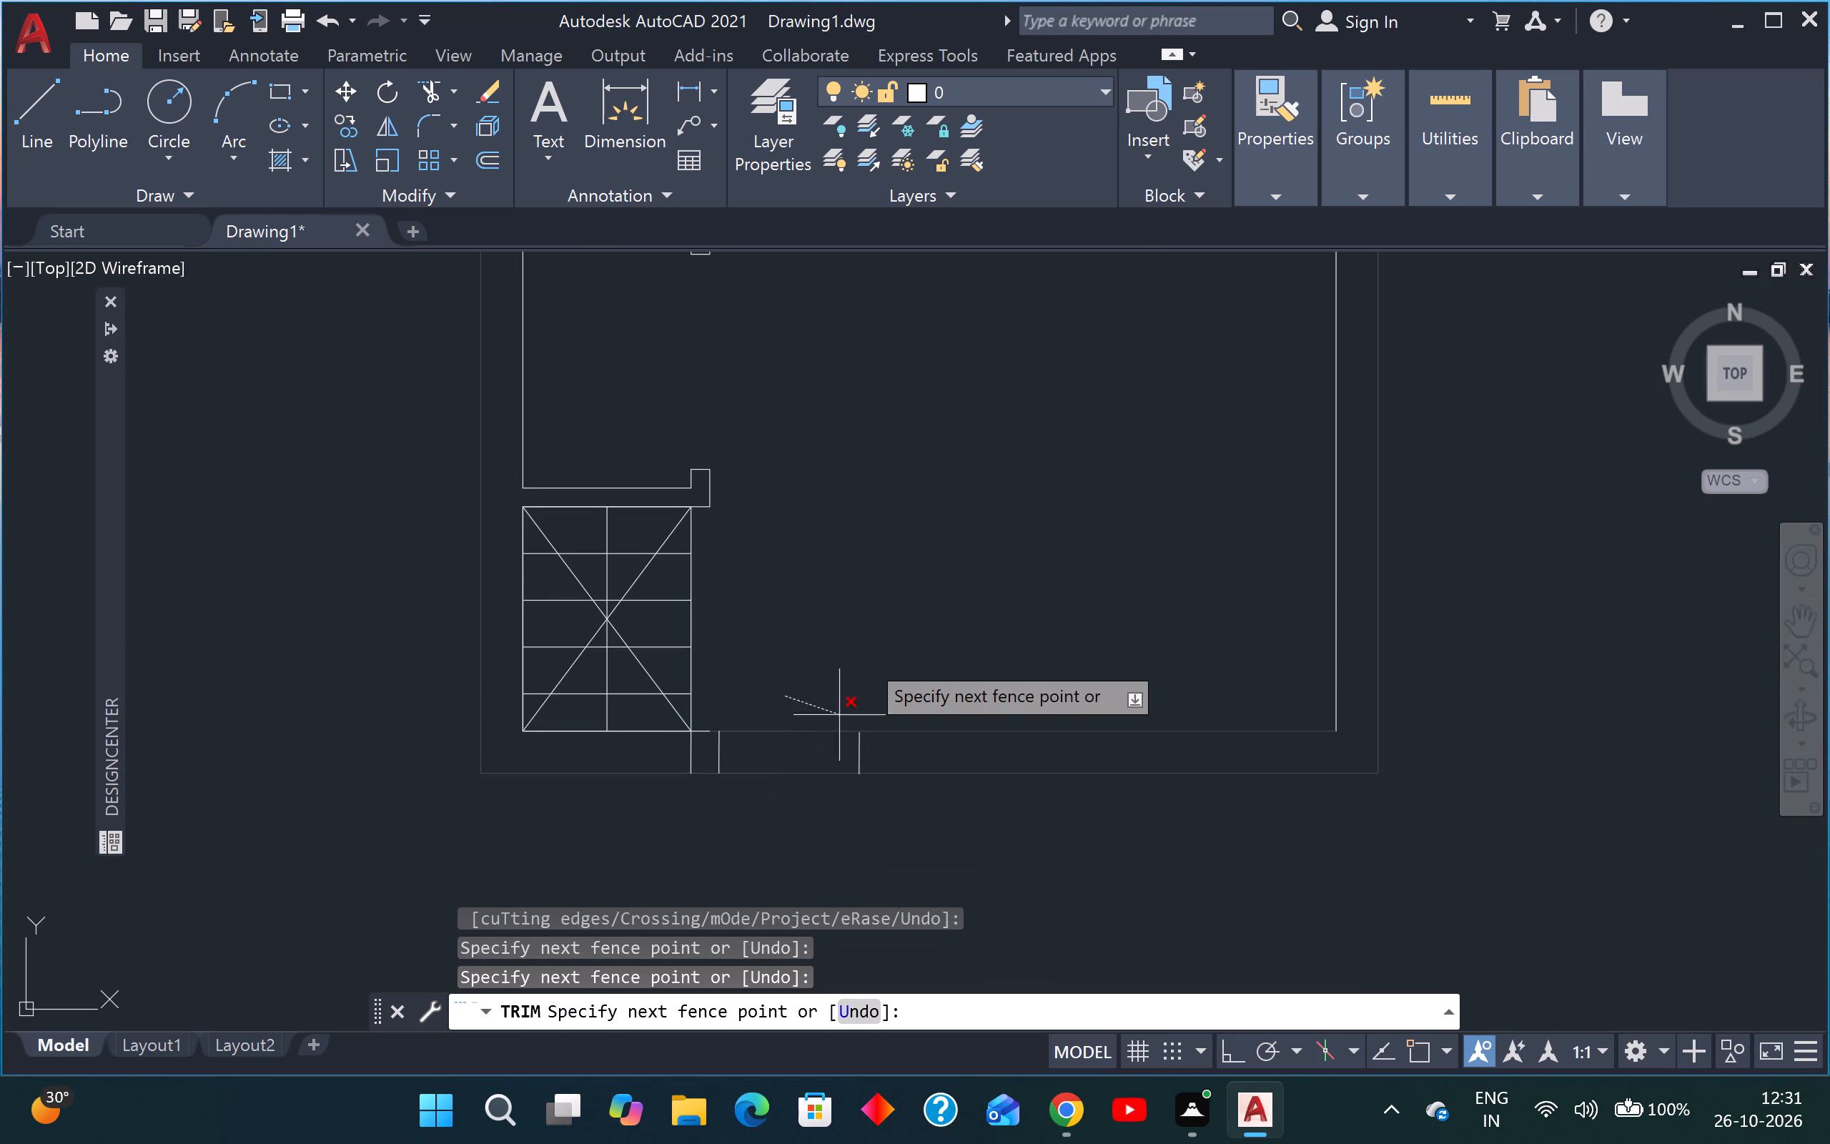
{"action": "left_click", "coordinate": [906, 613]}
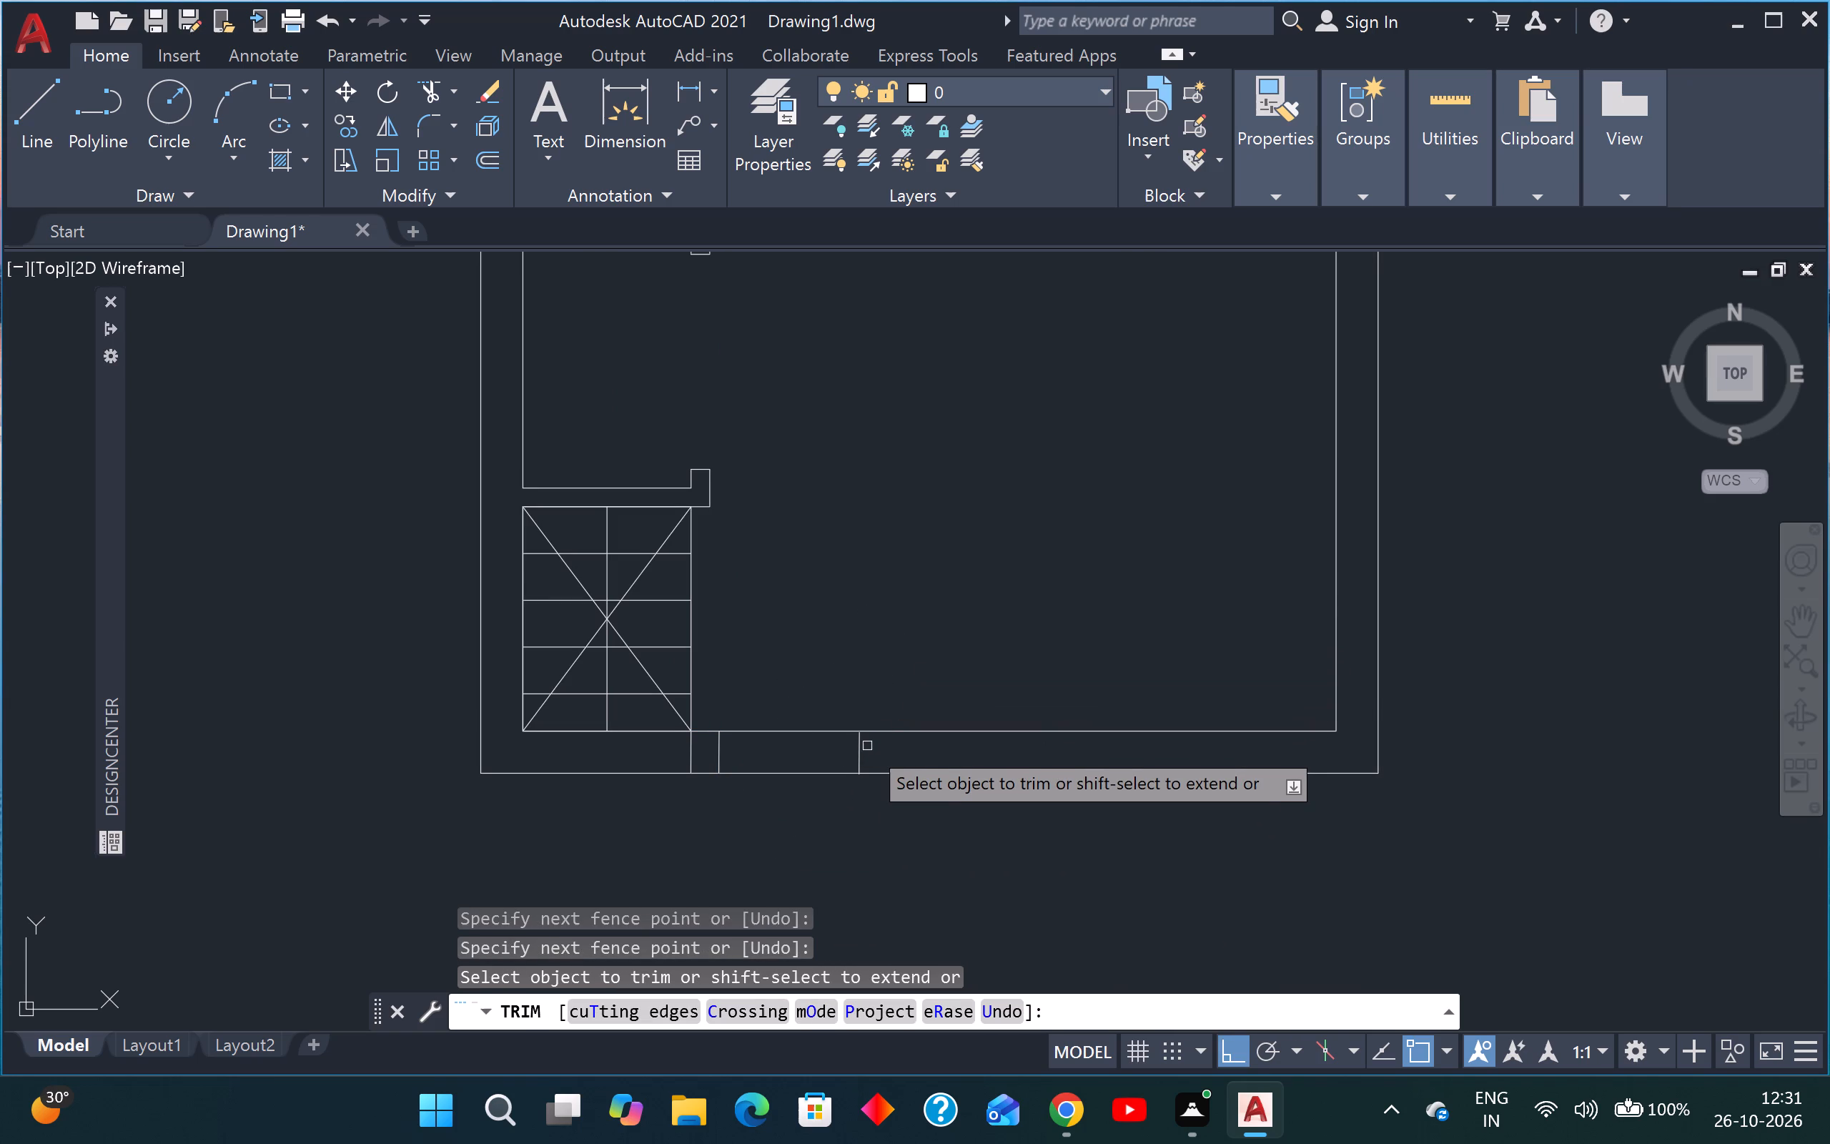
{"action": "left_click", "coordinate": [861, 744], "text": "shift"}
{"action": "left_click", "coordinate": [803, 666]}
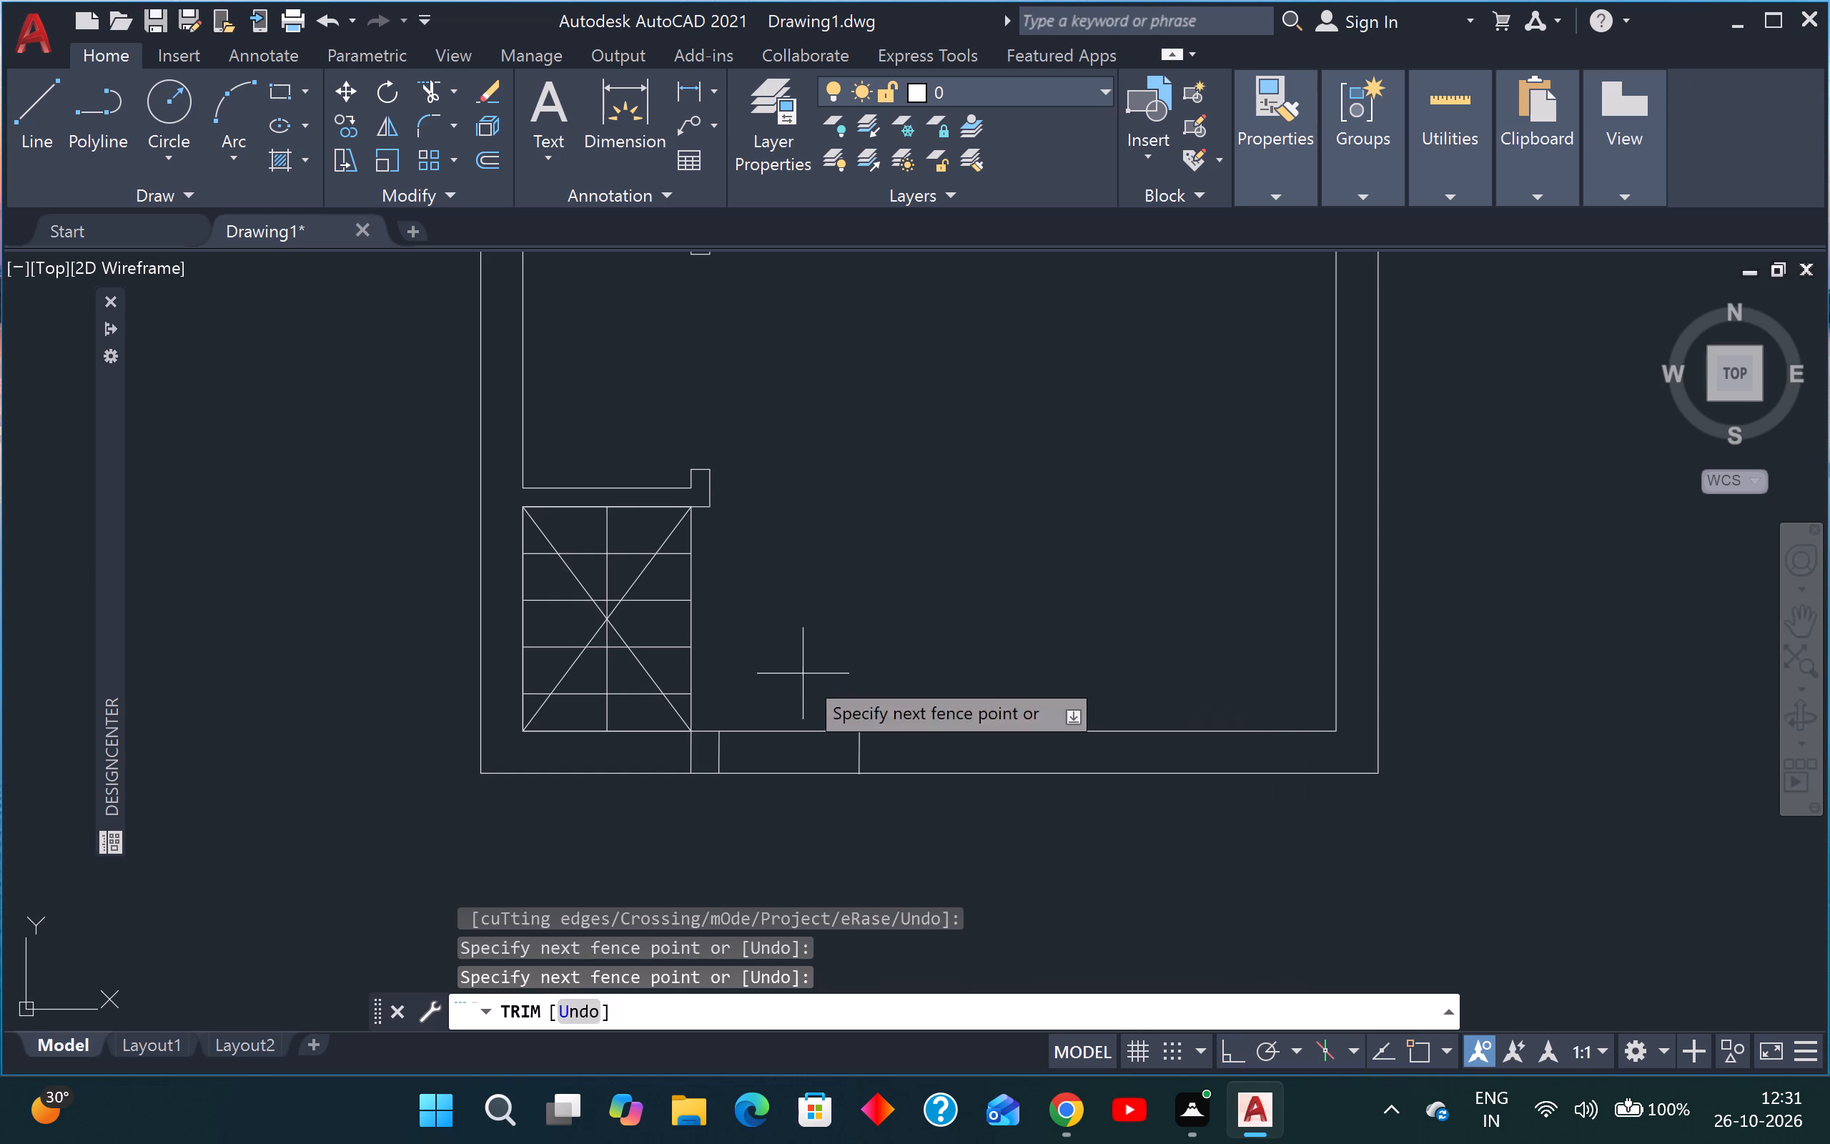
{"action": "left_click", "coordinate": [771, 796]}
{"action": "scroll", "coordinate": [796, 727], "scroll_direction": "down", "scroll_amount": 3}
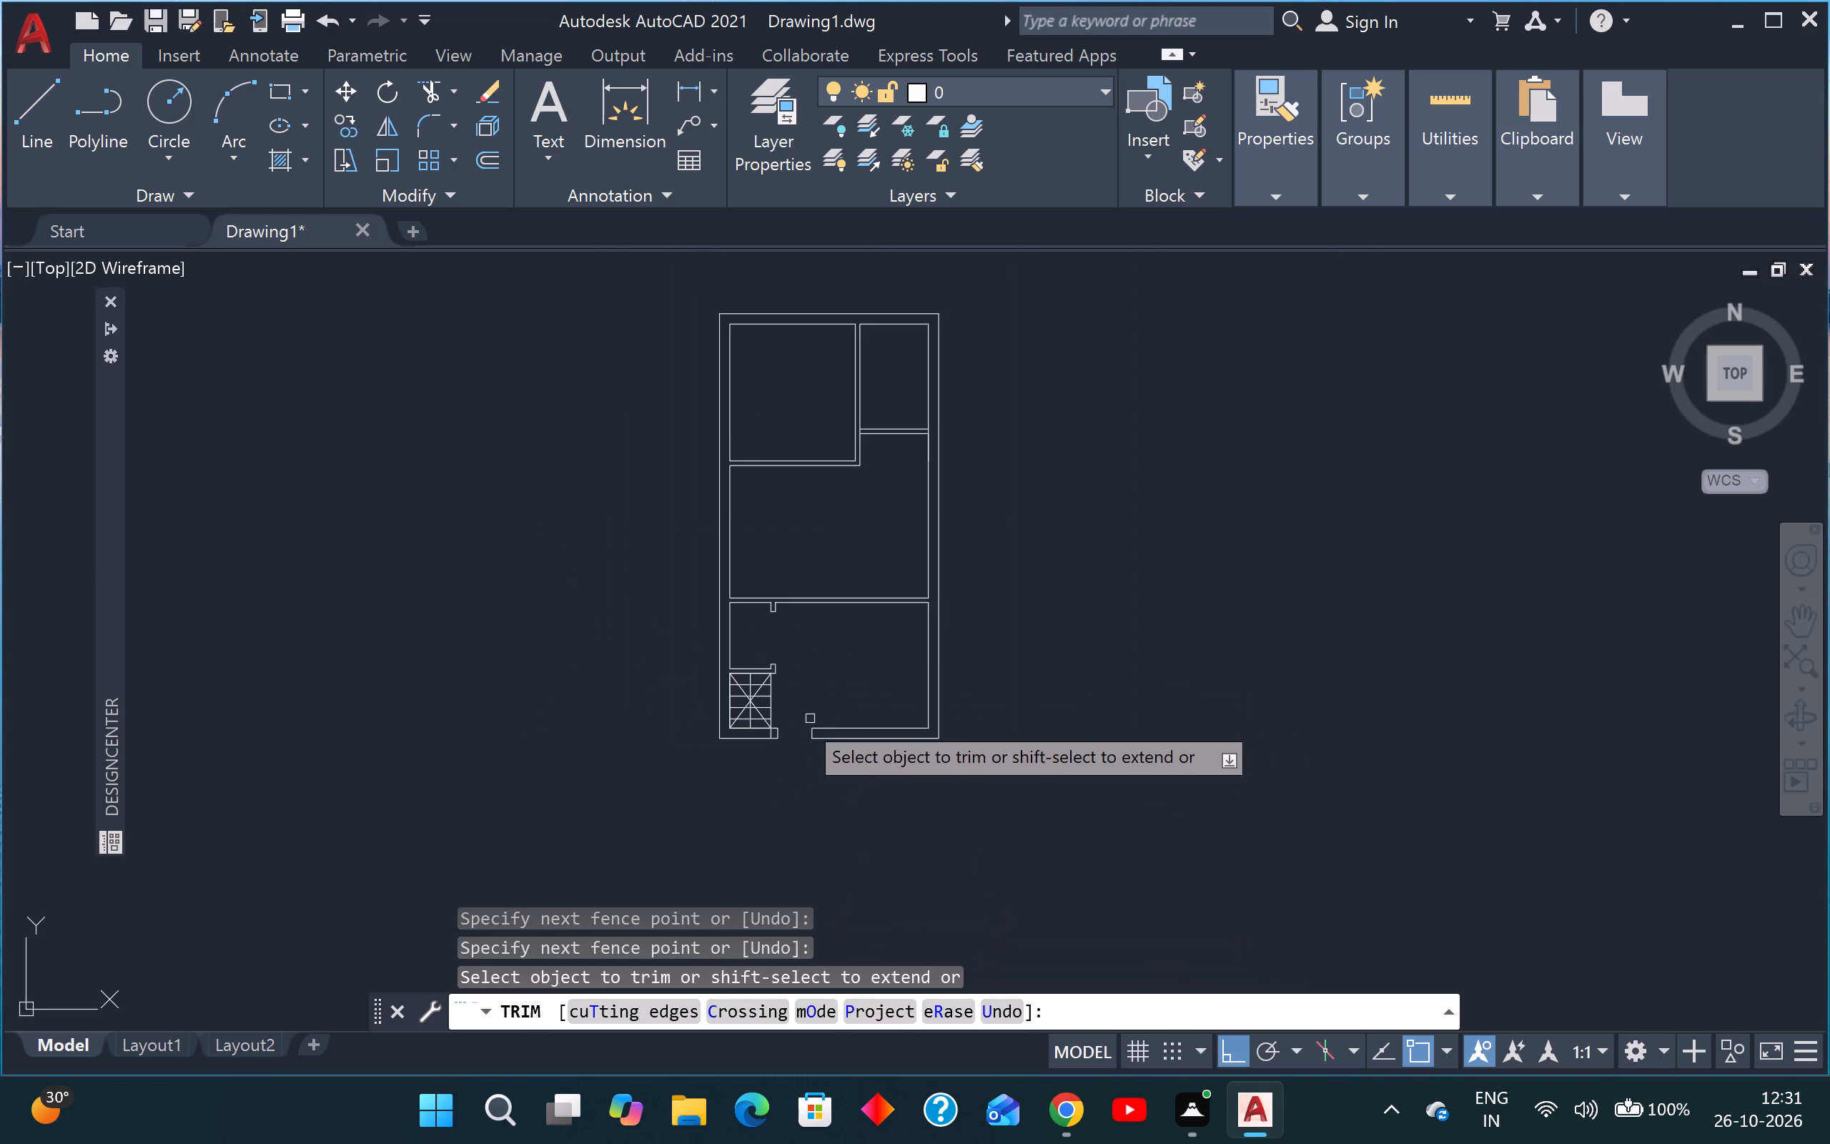
Trim away the leftover wall-crossing line below the divided rectangle's lower-right corner.
{"action": "scroll", "coordinate": [771, 736], "scroll_direction": "up", "scroll_amount": 6}
{"action": "left_click", "coordinate": [766, 718]}
{"action": "left_click", "coordinate": [807, 686]}
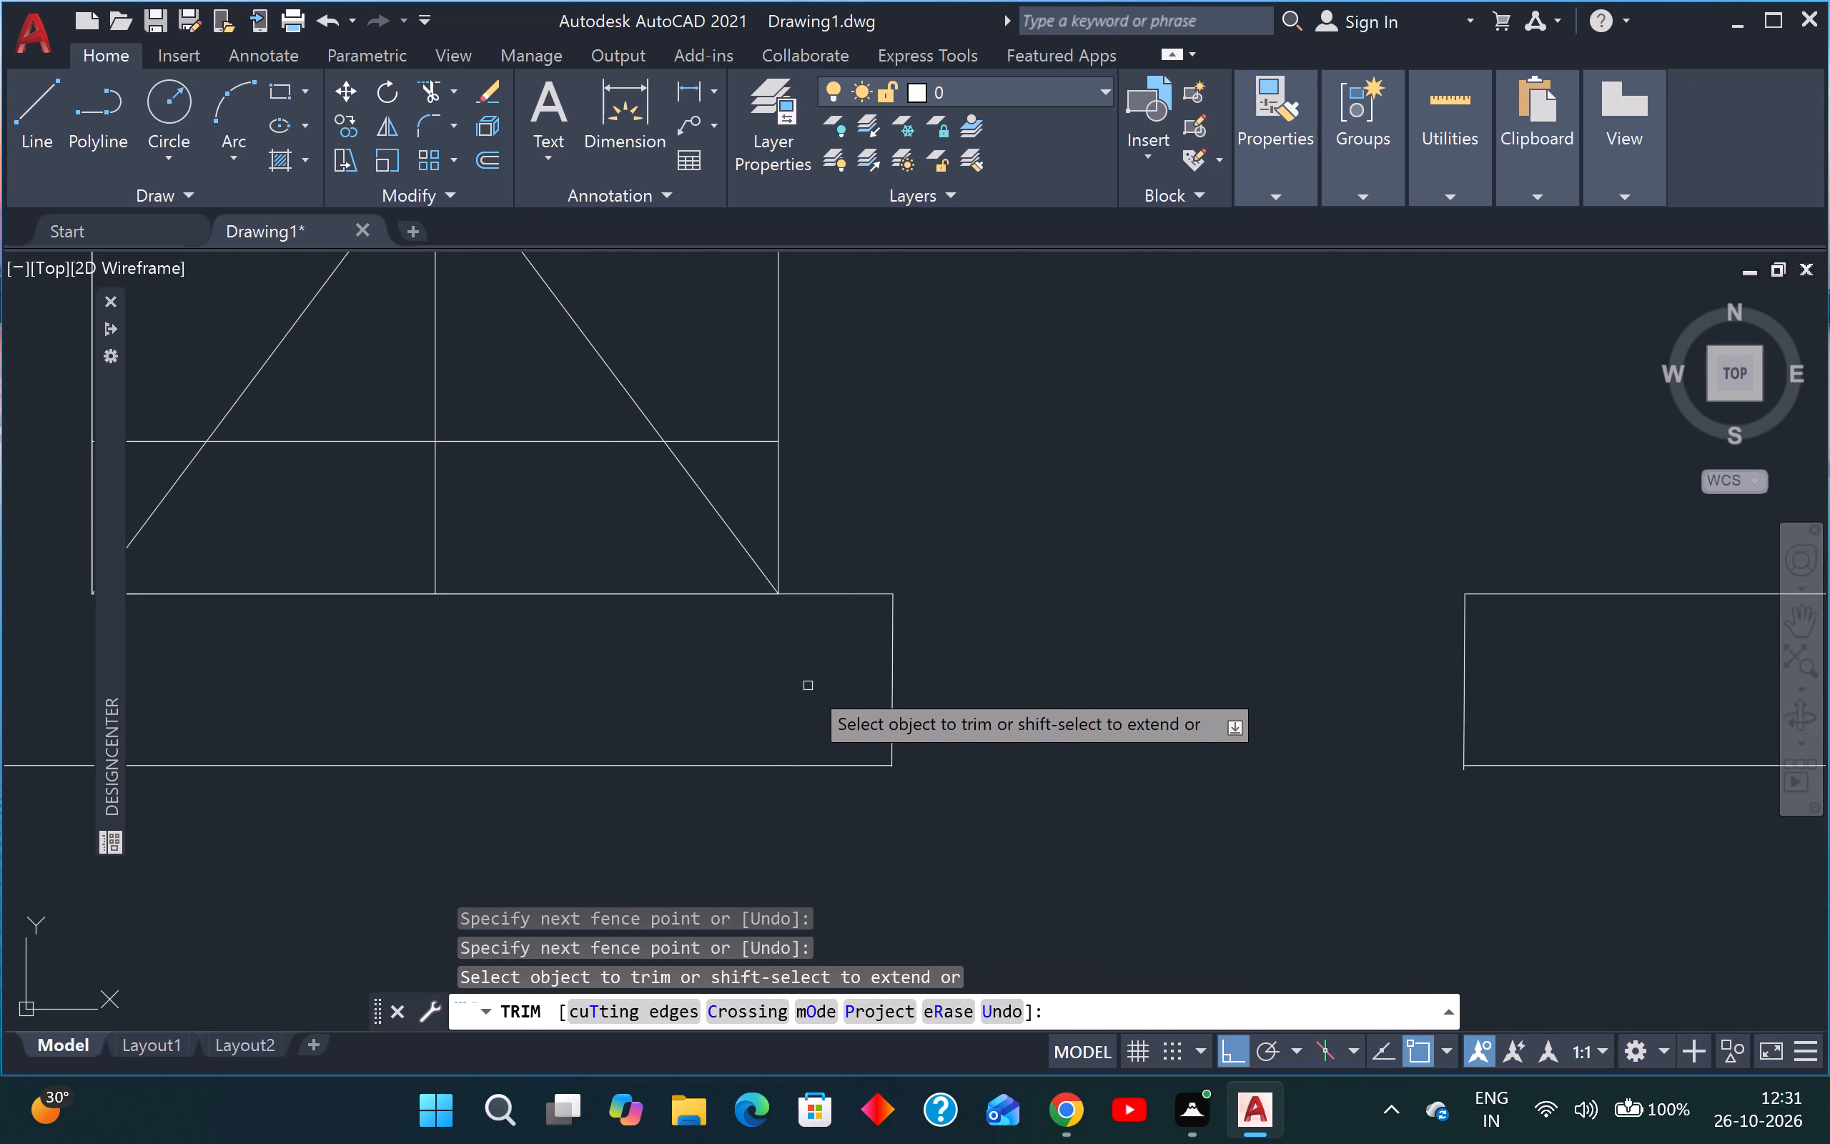
{"action": "scroll", "coordinate": [808, 686], "scroll_direction": "down", "scroll_amount": 3}
{"action": "scroll", "coordinate": [870, 628], "scroll_direction": "down", "scroll_amount": 3}
{"action": "middle_click_drag", "start_coordinate": [897, 564], "coordinate": [839, 609]}
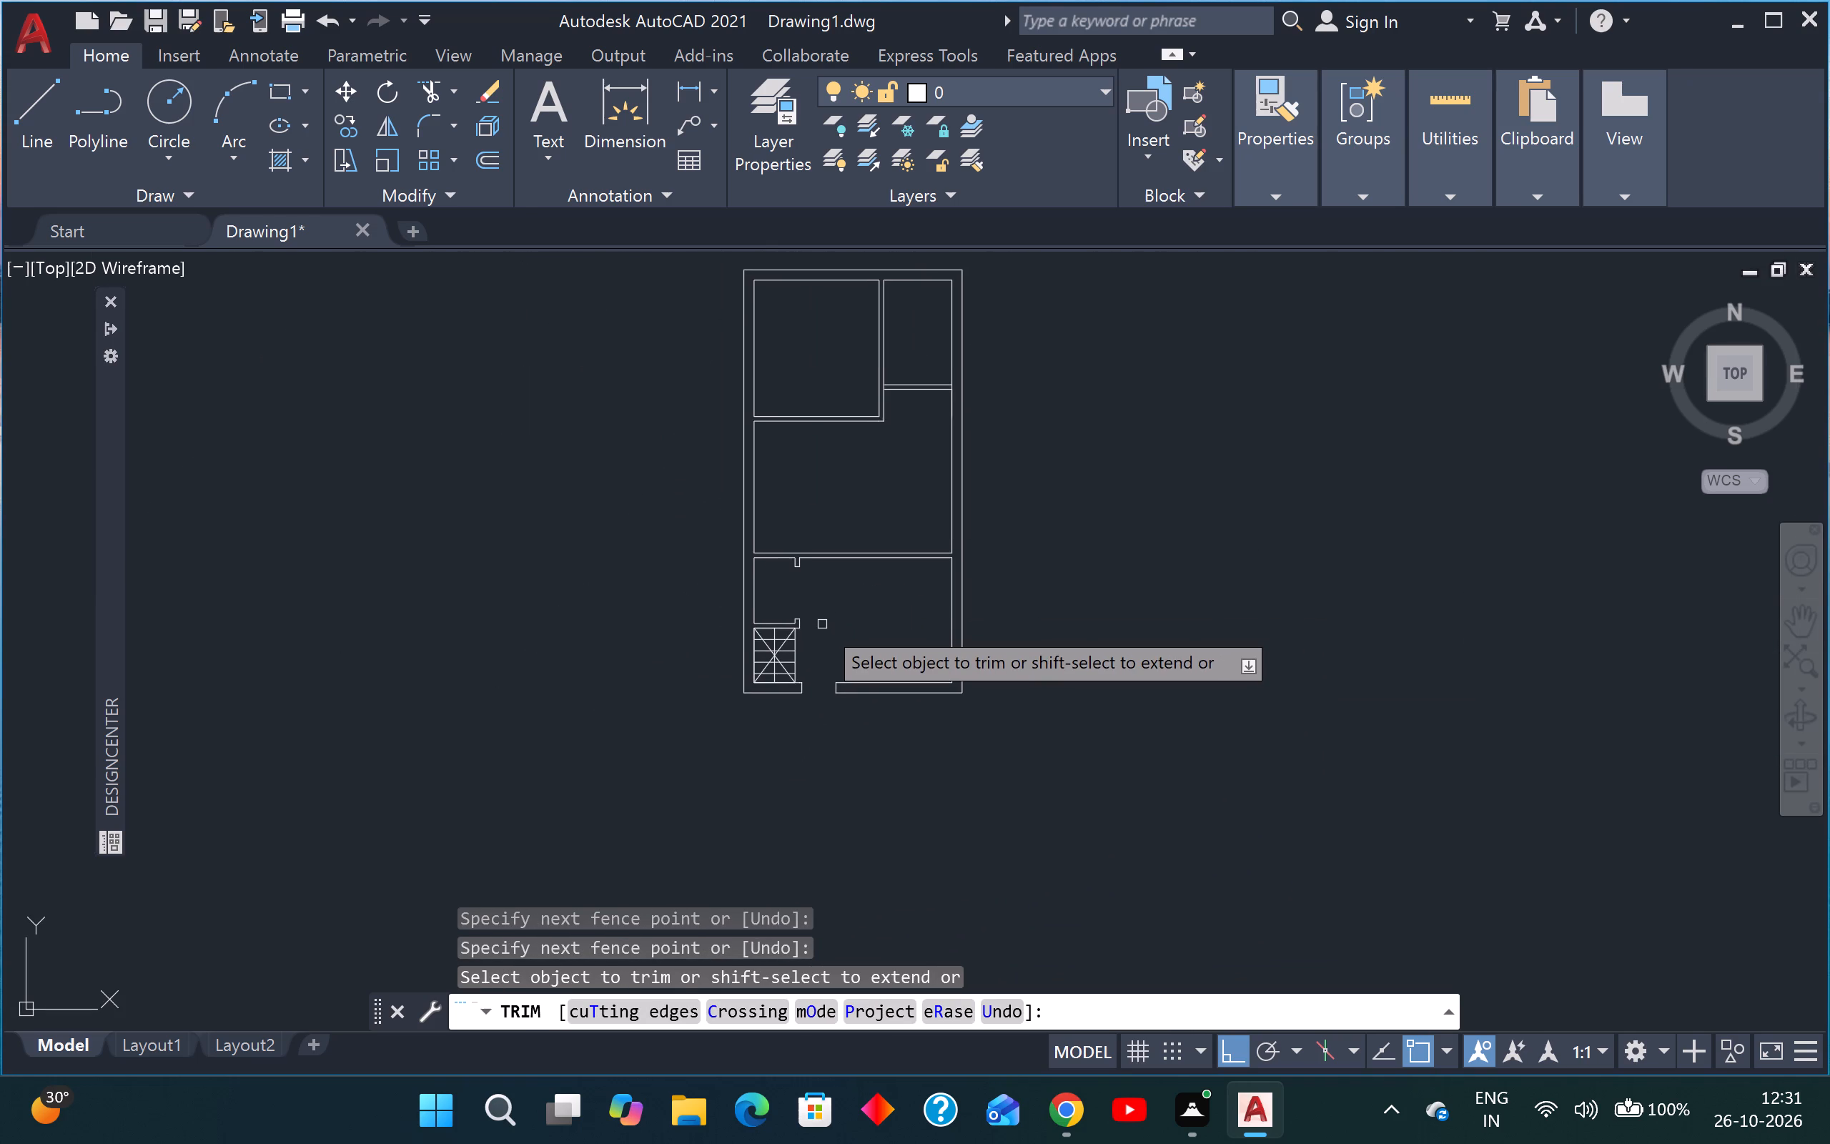
{"action": "key", "text": "Escape"}
Draw a vertical line from the upper wall stub's right corner up across the 4" horizontal partition above it.
{"action": "key", "text": "l"}
{"action": "key", "text": "space"}
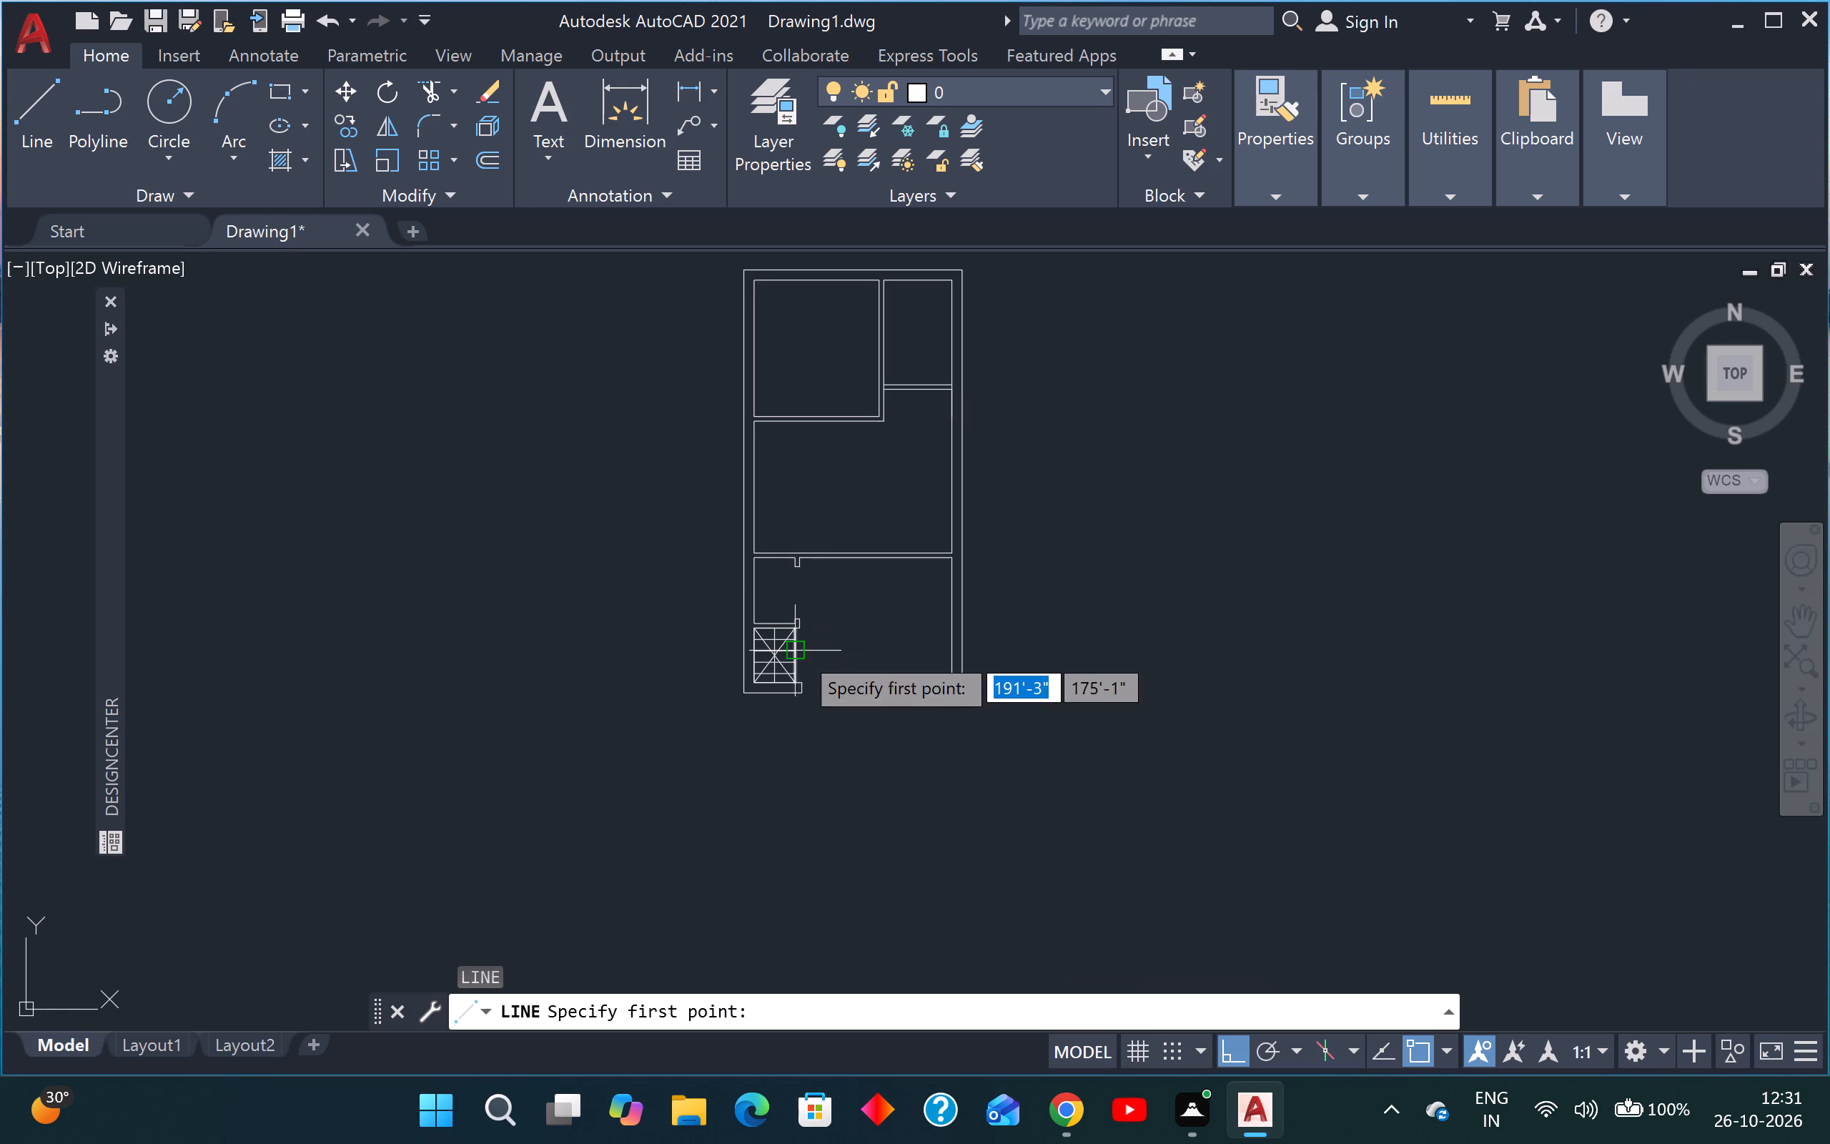
{"action": "scroll", "coordinate": [815, 621], "scroll_direction": "up", "scroll_amount": 3}
{"action": "scroll", "coordinate": [758, 524], "scroll_direction": "up", "scroll_amount": 1}
{"action": "middle_click_drag", "start_coordinate": [758, 524], "coordinate": [736, 696]}
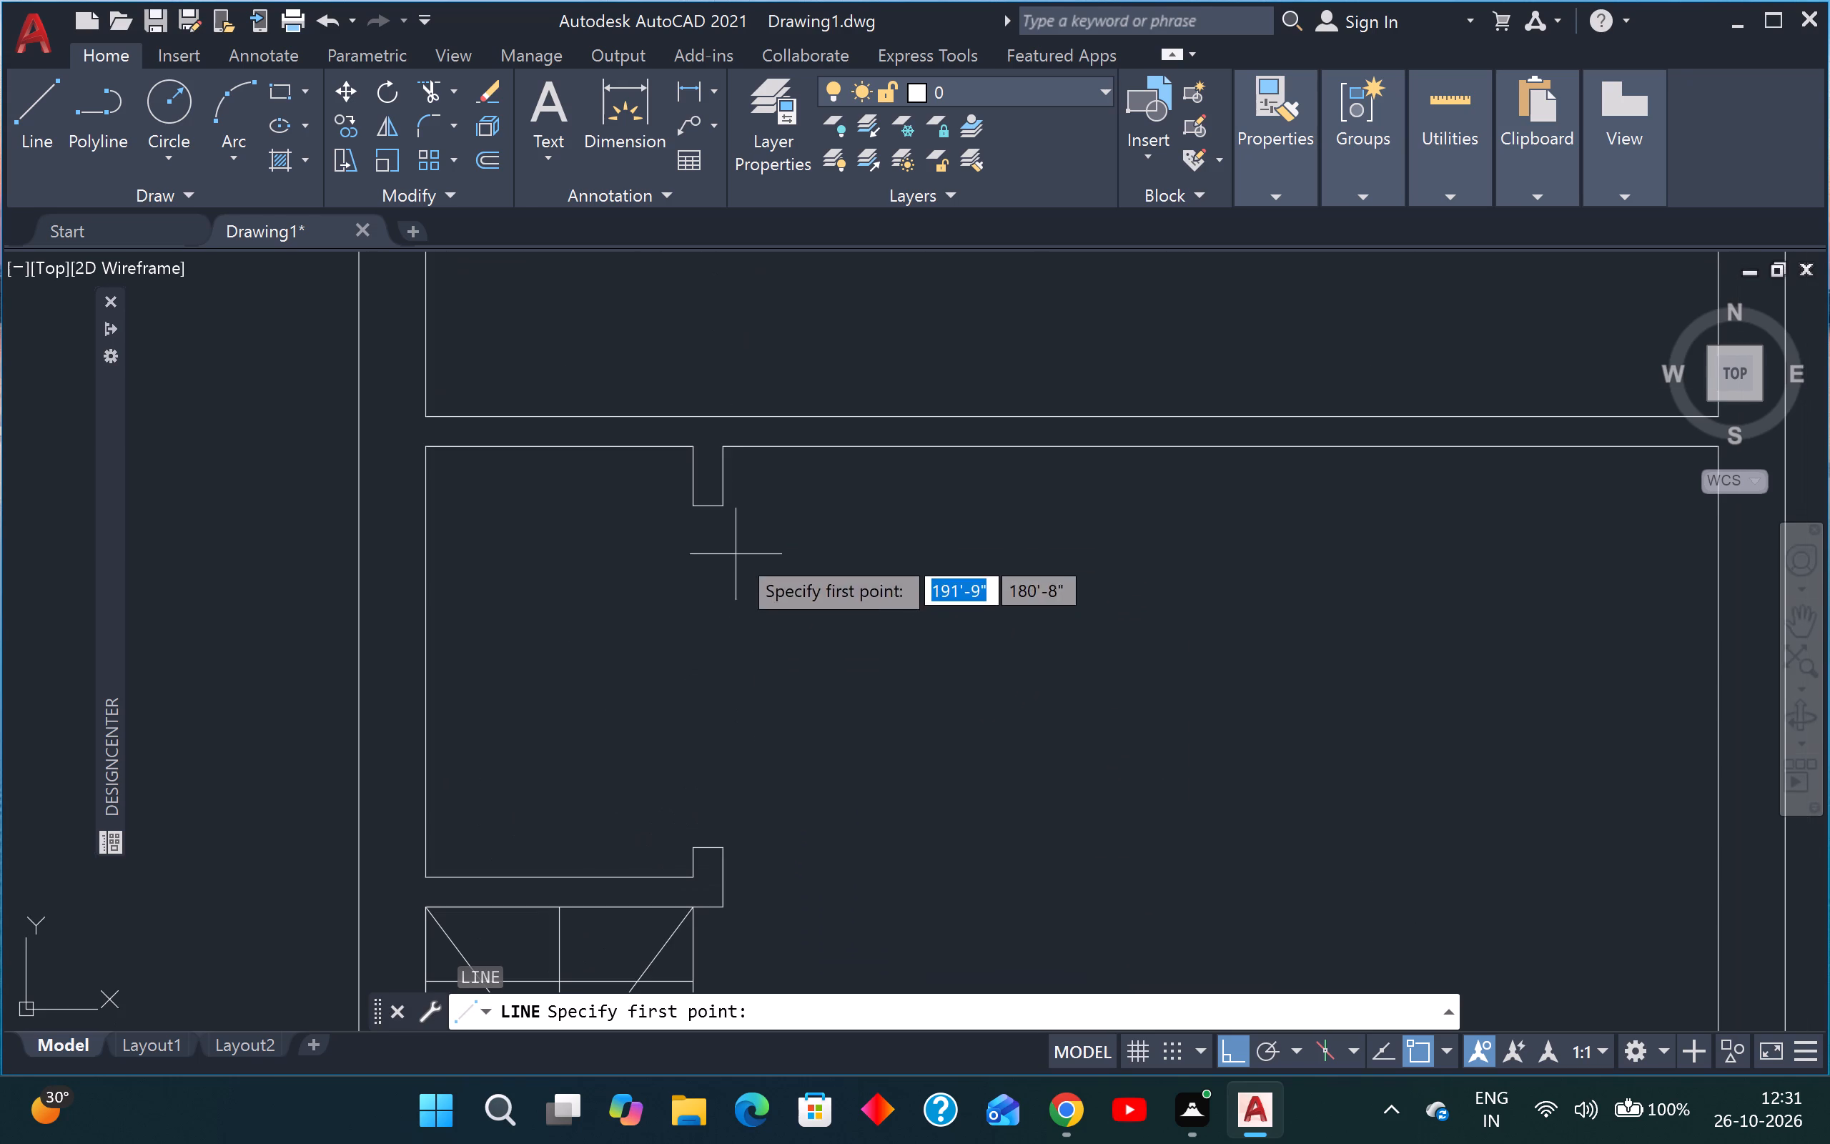
{"action": "left_click", "coordinate": [727, 445]}
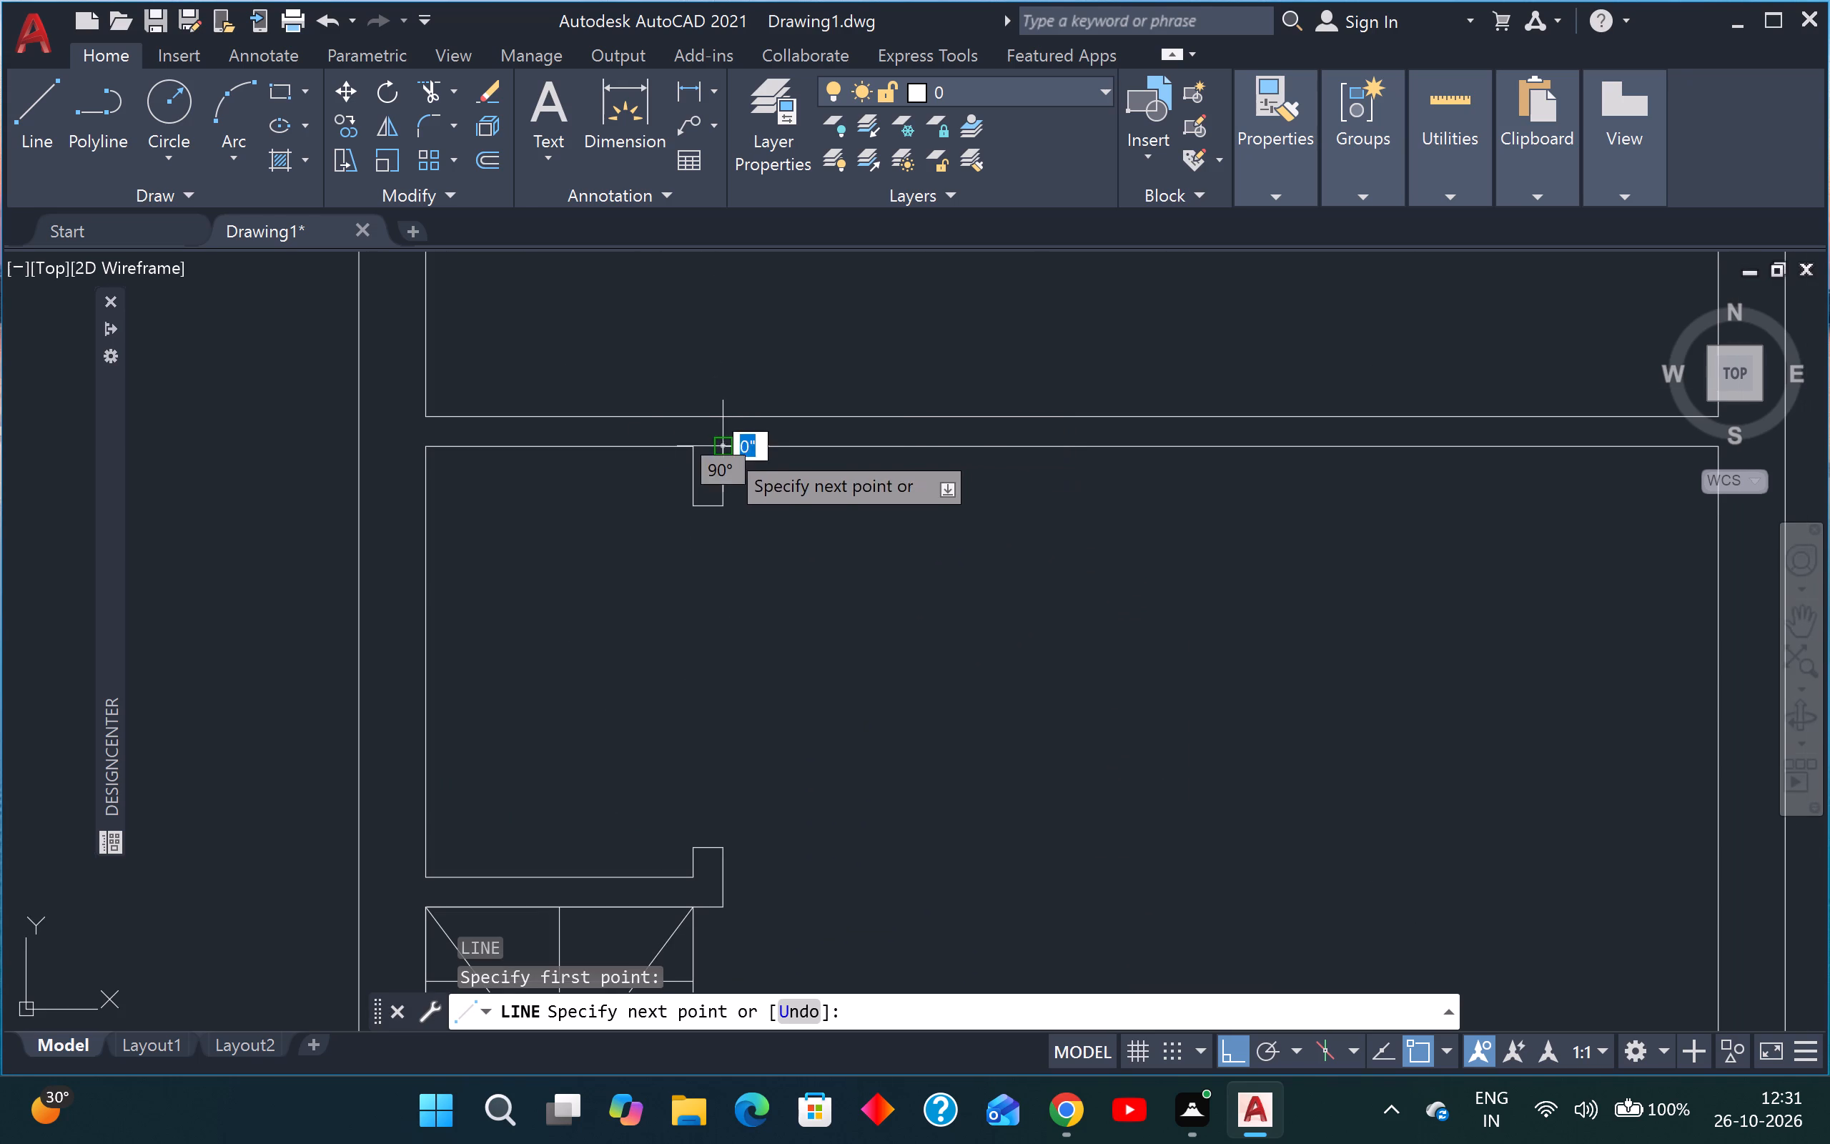
{"action": "left_click", "coordinate": [720, 371]}
{"action": "key", "text": "Escape"}
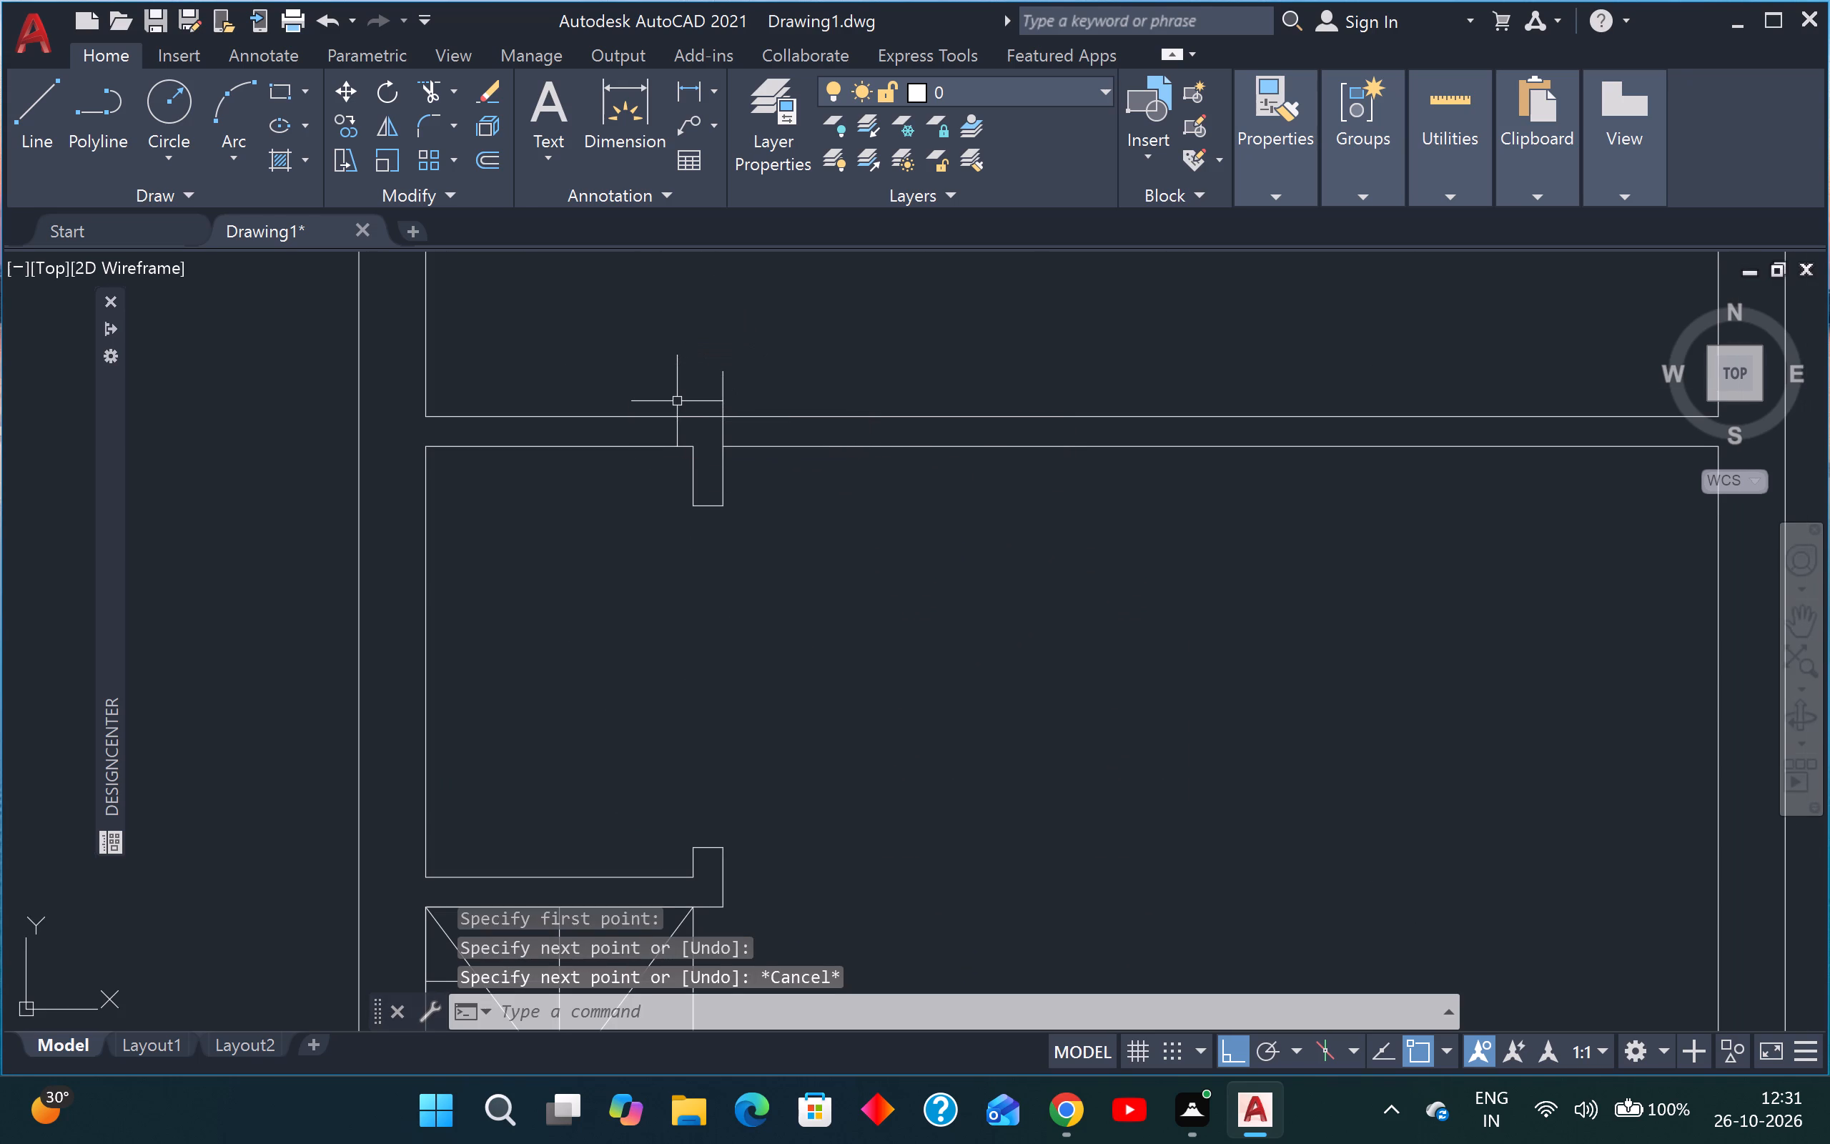
Trim the part of the new vertical line that extends above the partition's upper line.
{"action": "type", "text": "tr"}
{"action": "key", "text": "space"}
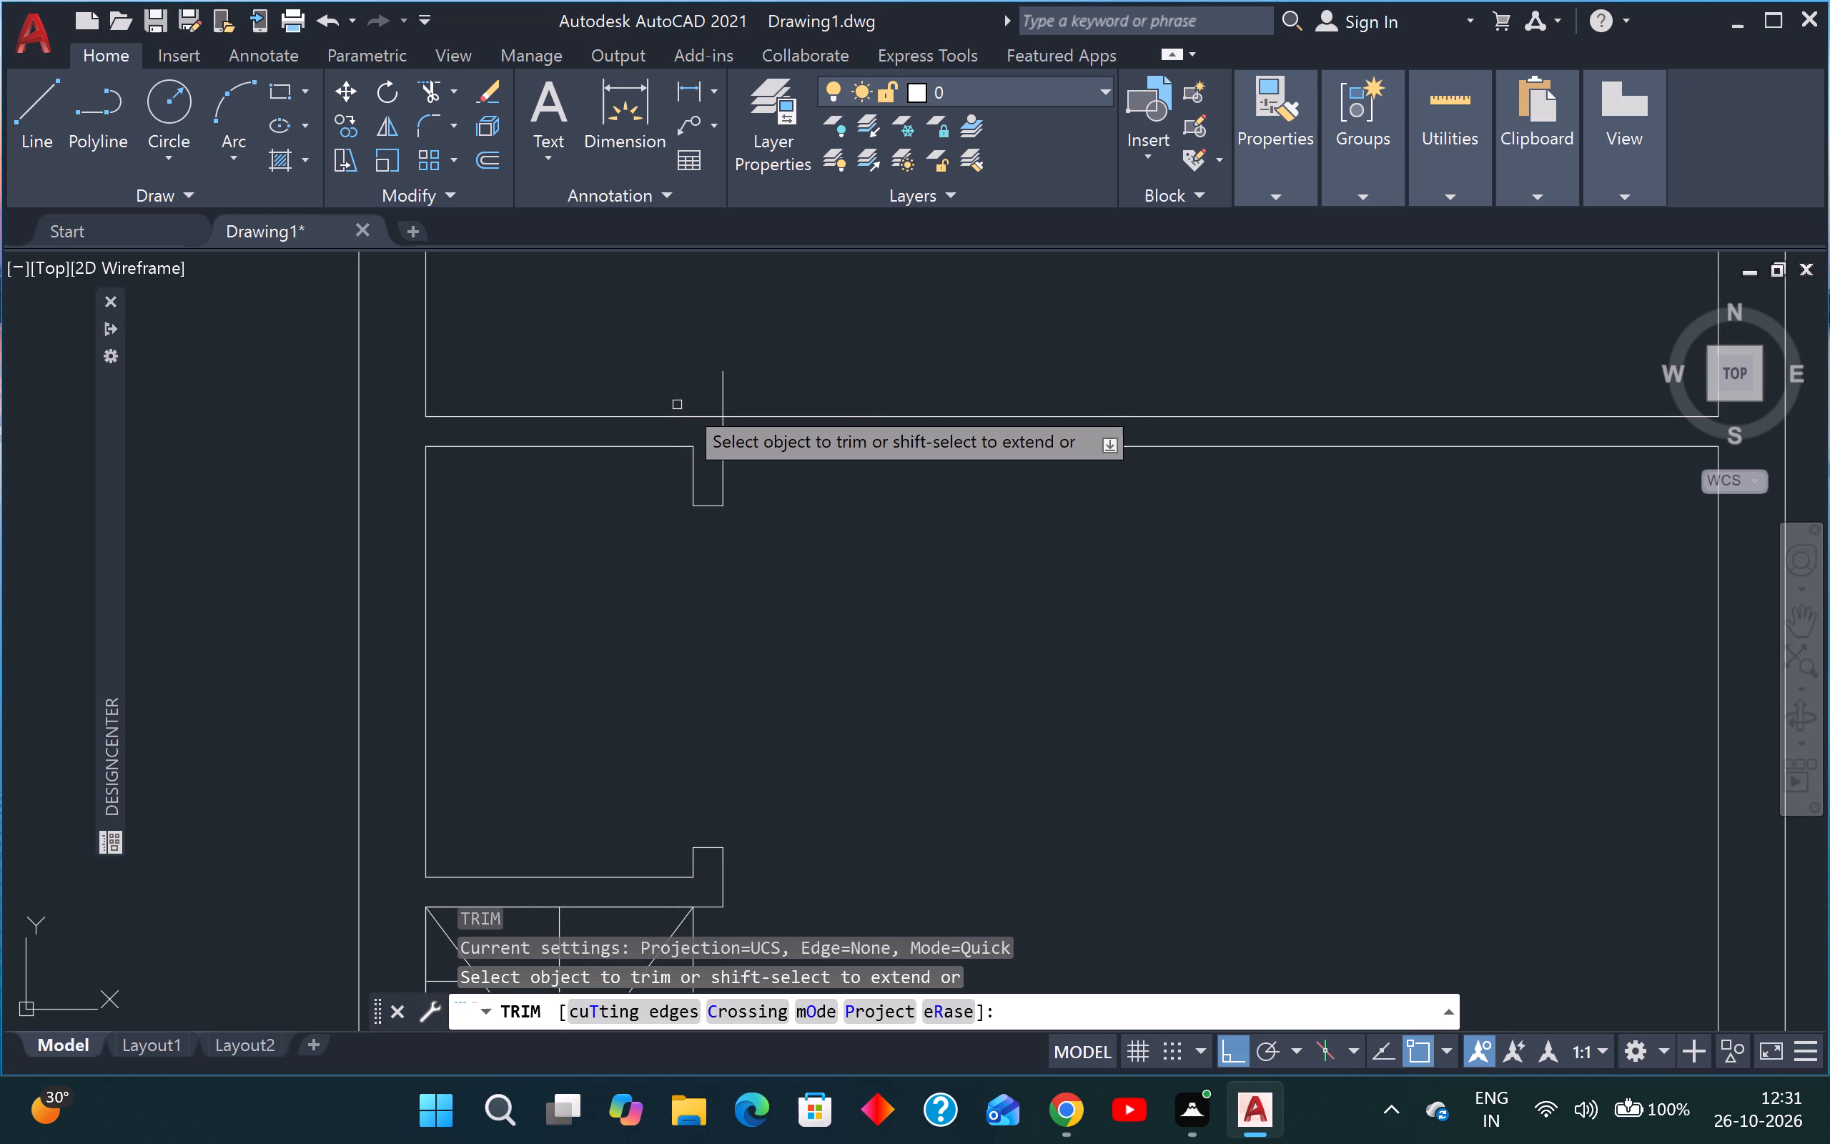
{"action": "left_click", "coordinate": [703, 385]}
{"action": "left_click", "coordinate": [766, 385]}
{"action": "key", "text": "Escape"}
{"action": "key", "text": "Escape"}
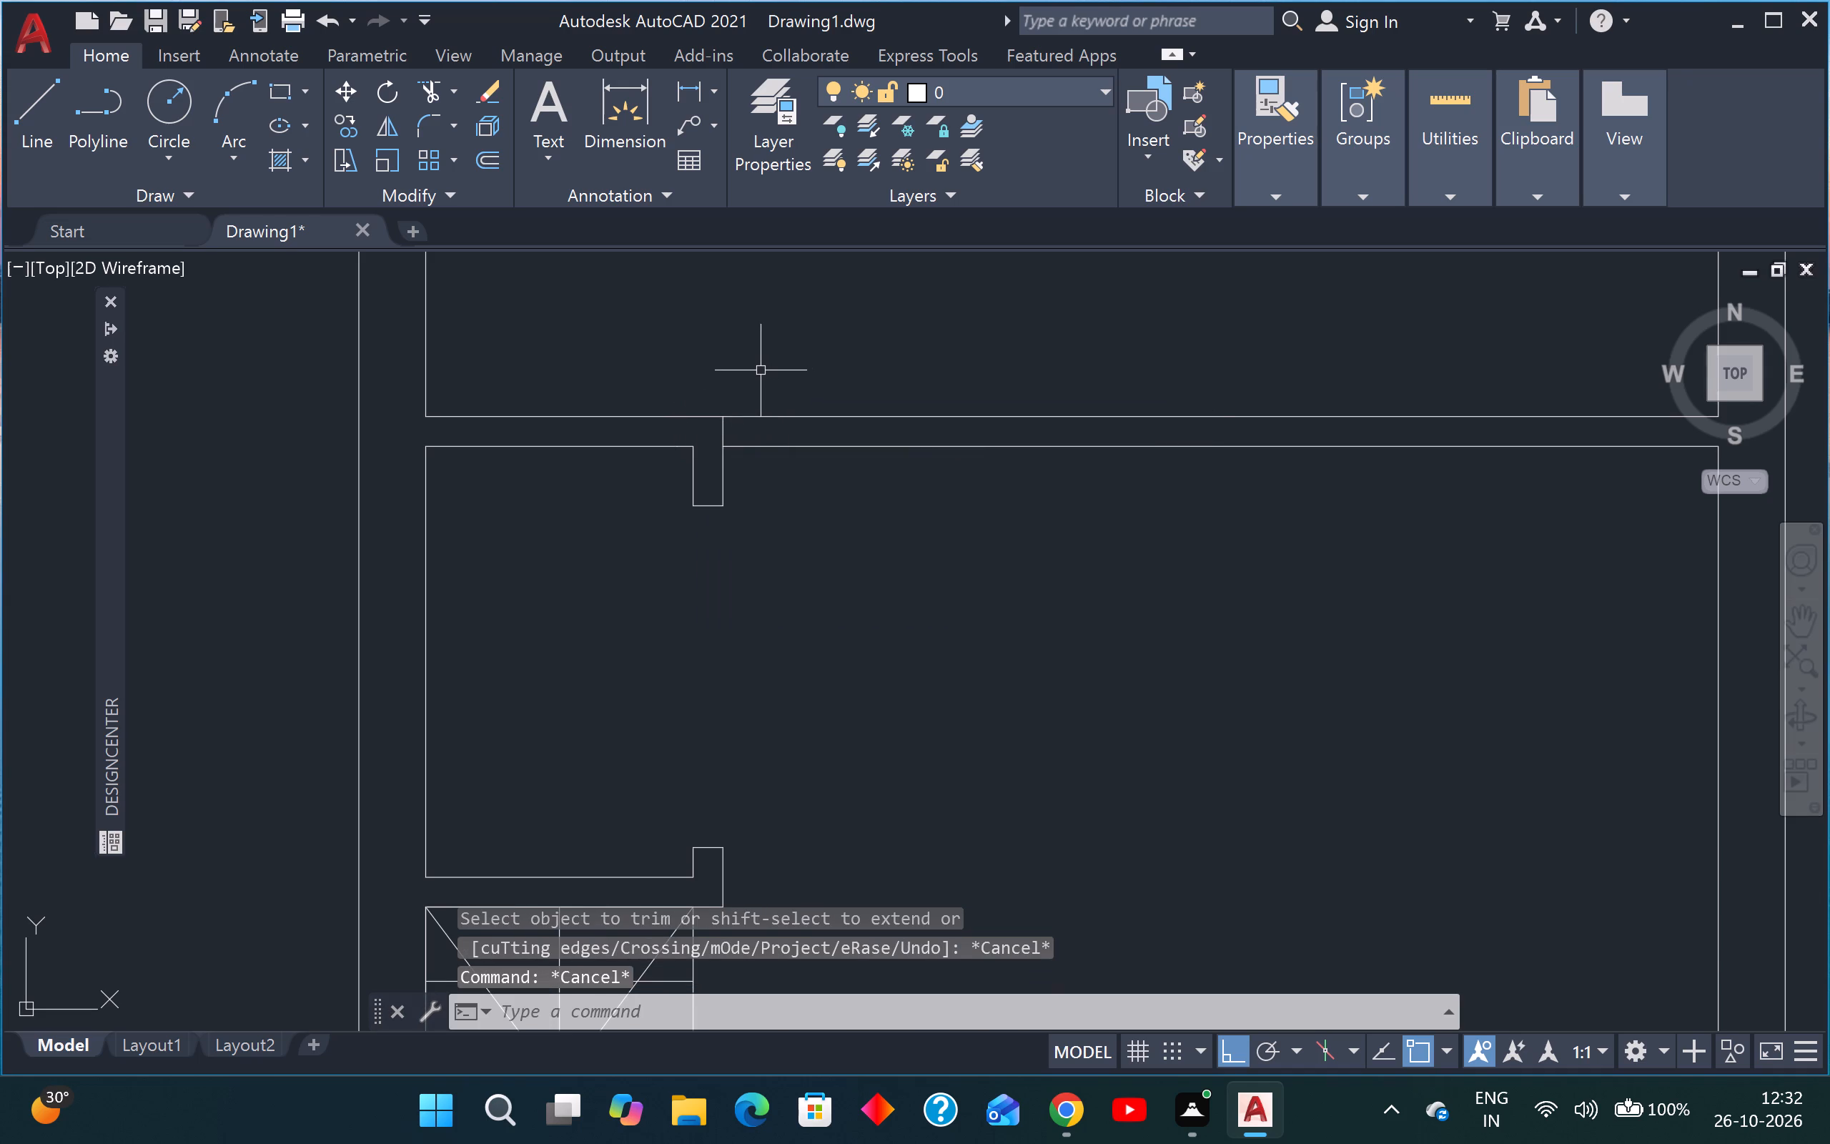
Offset the short line crossing the partition 6" to the right.
{"action": "type", "text": "o"}
{"action": "key", "text": "space"}
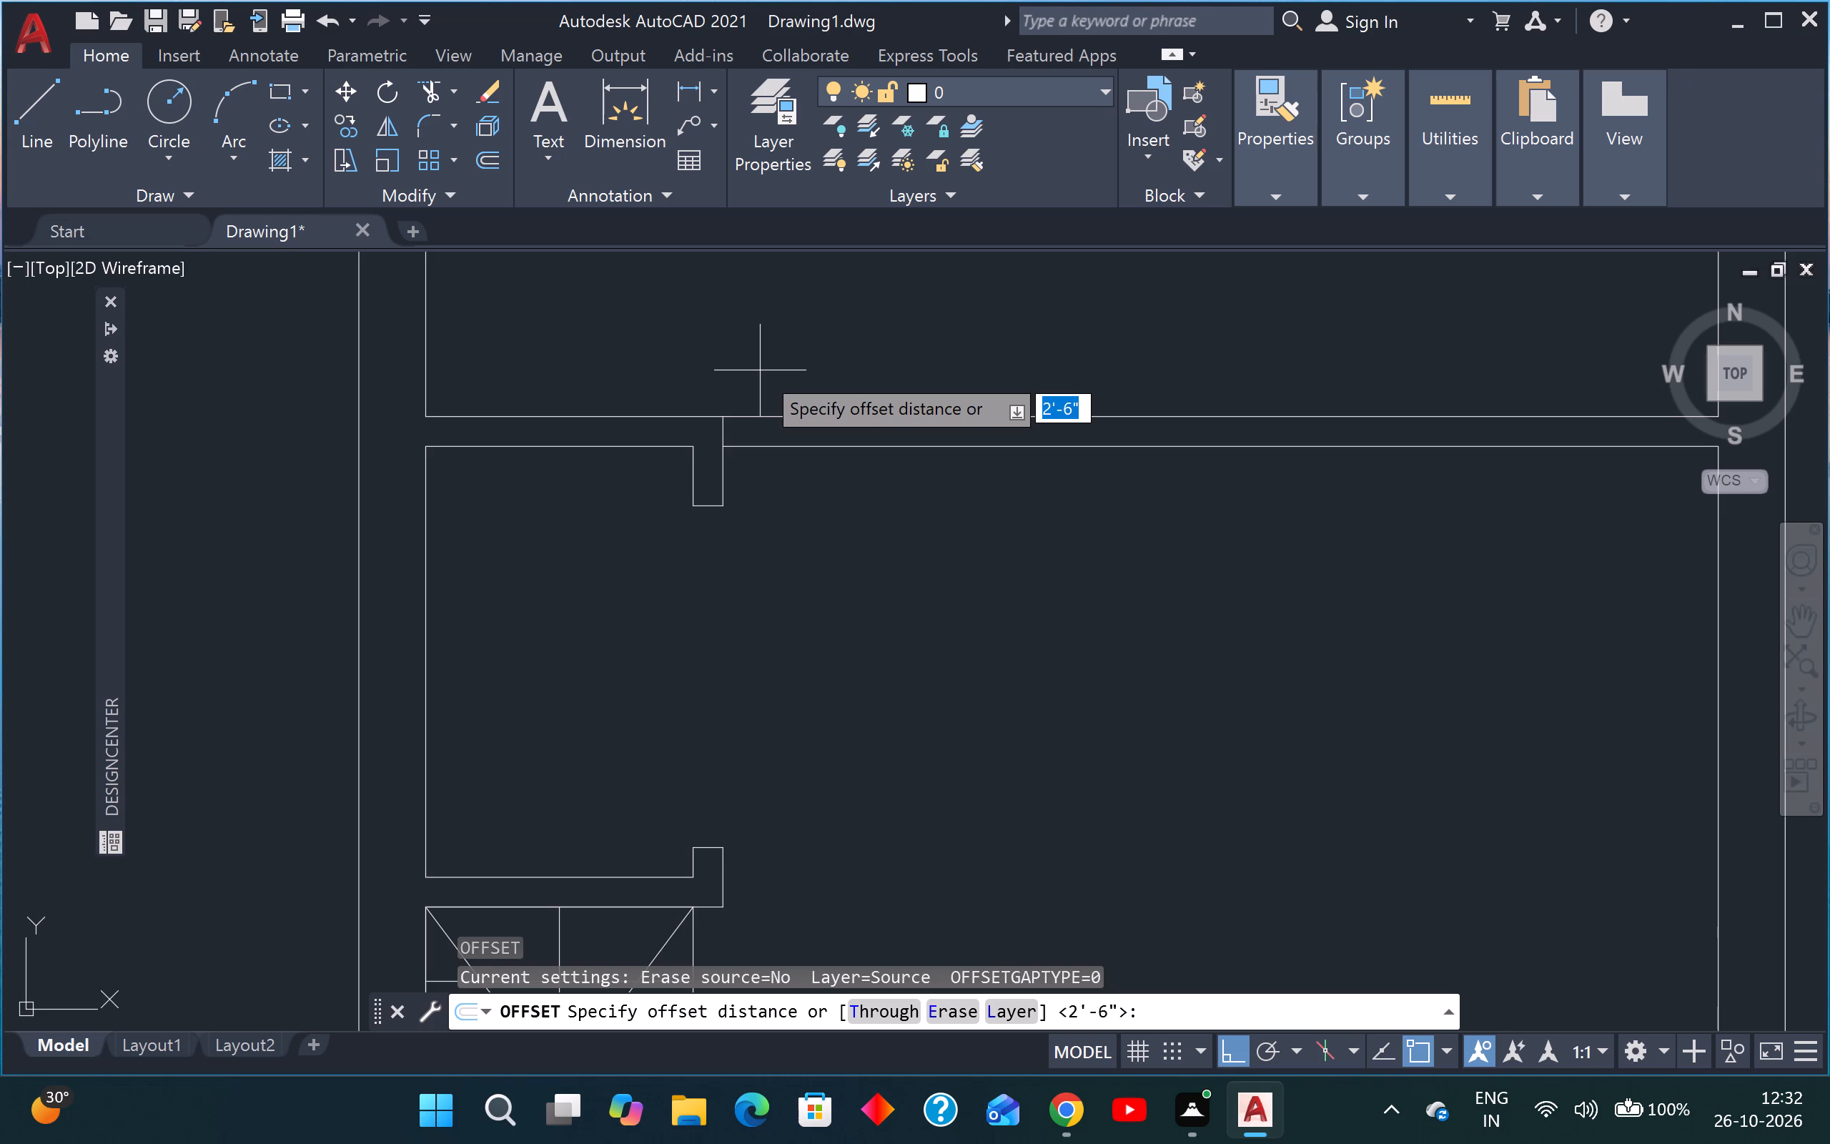
{"action": "type", "text": "6\""}
{"action": "key", "text": "Return"}
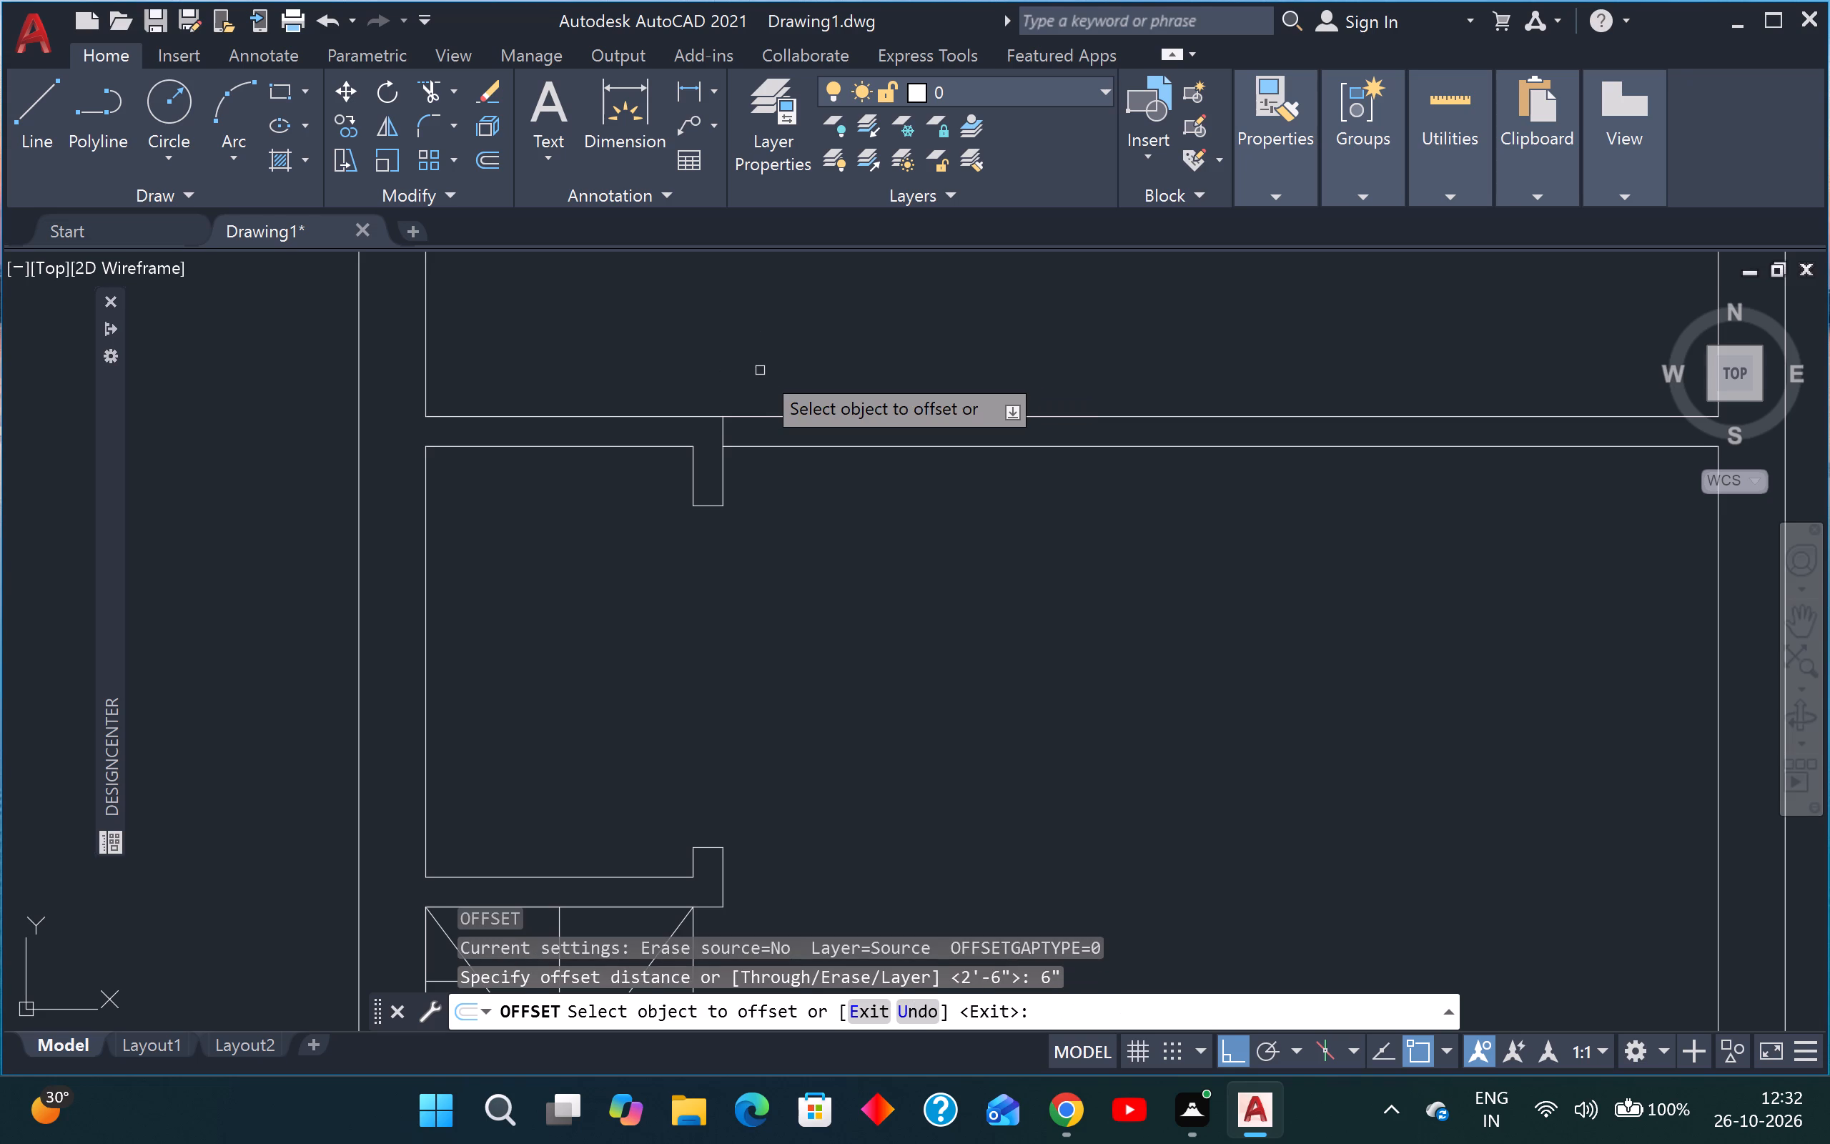
{"action": "left_click", "coordinate": [722, 433]}
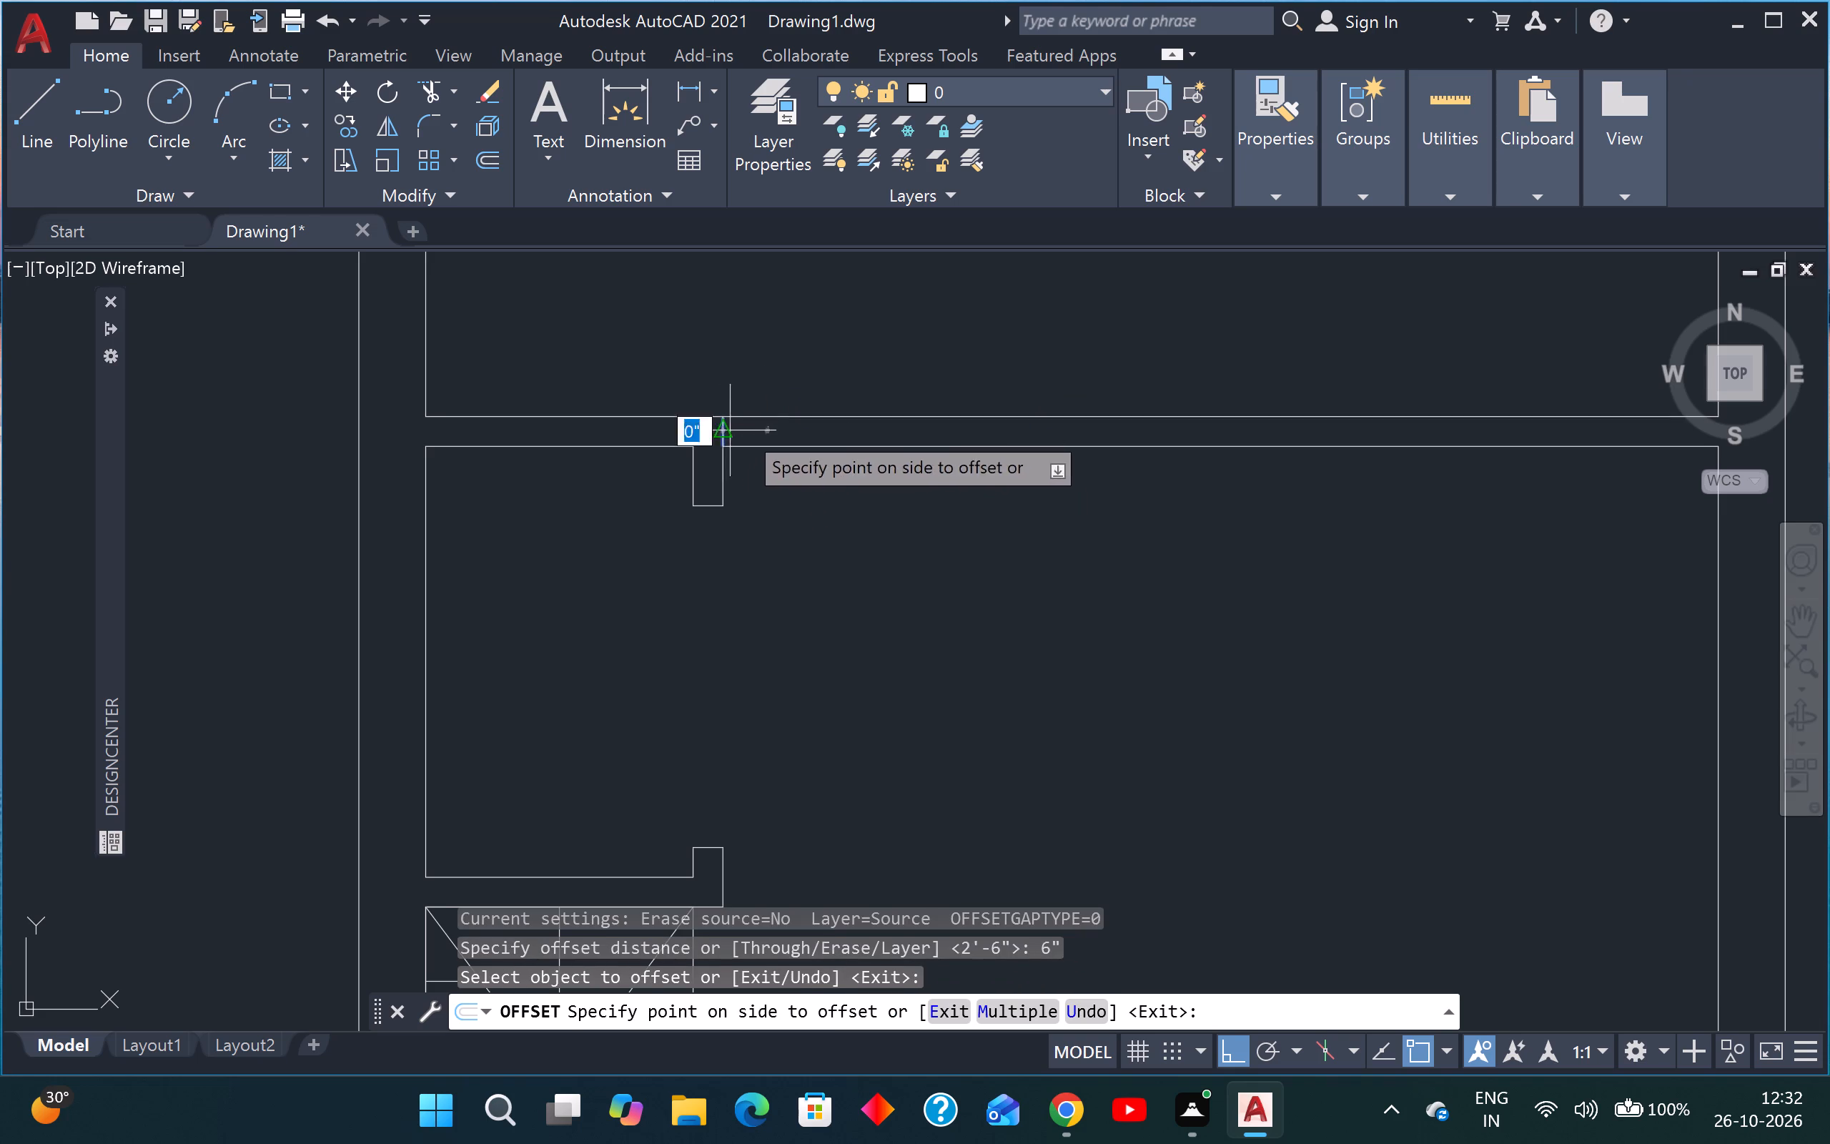
{"action": "left_click", "coordinate": [874, 425]}
{"action": "key", "text": "Escape"}
{"action": "key", "text": "Escape"}
{"action": "key", "text": "Escape"}
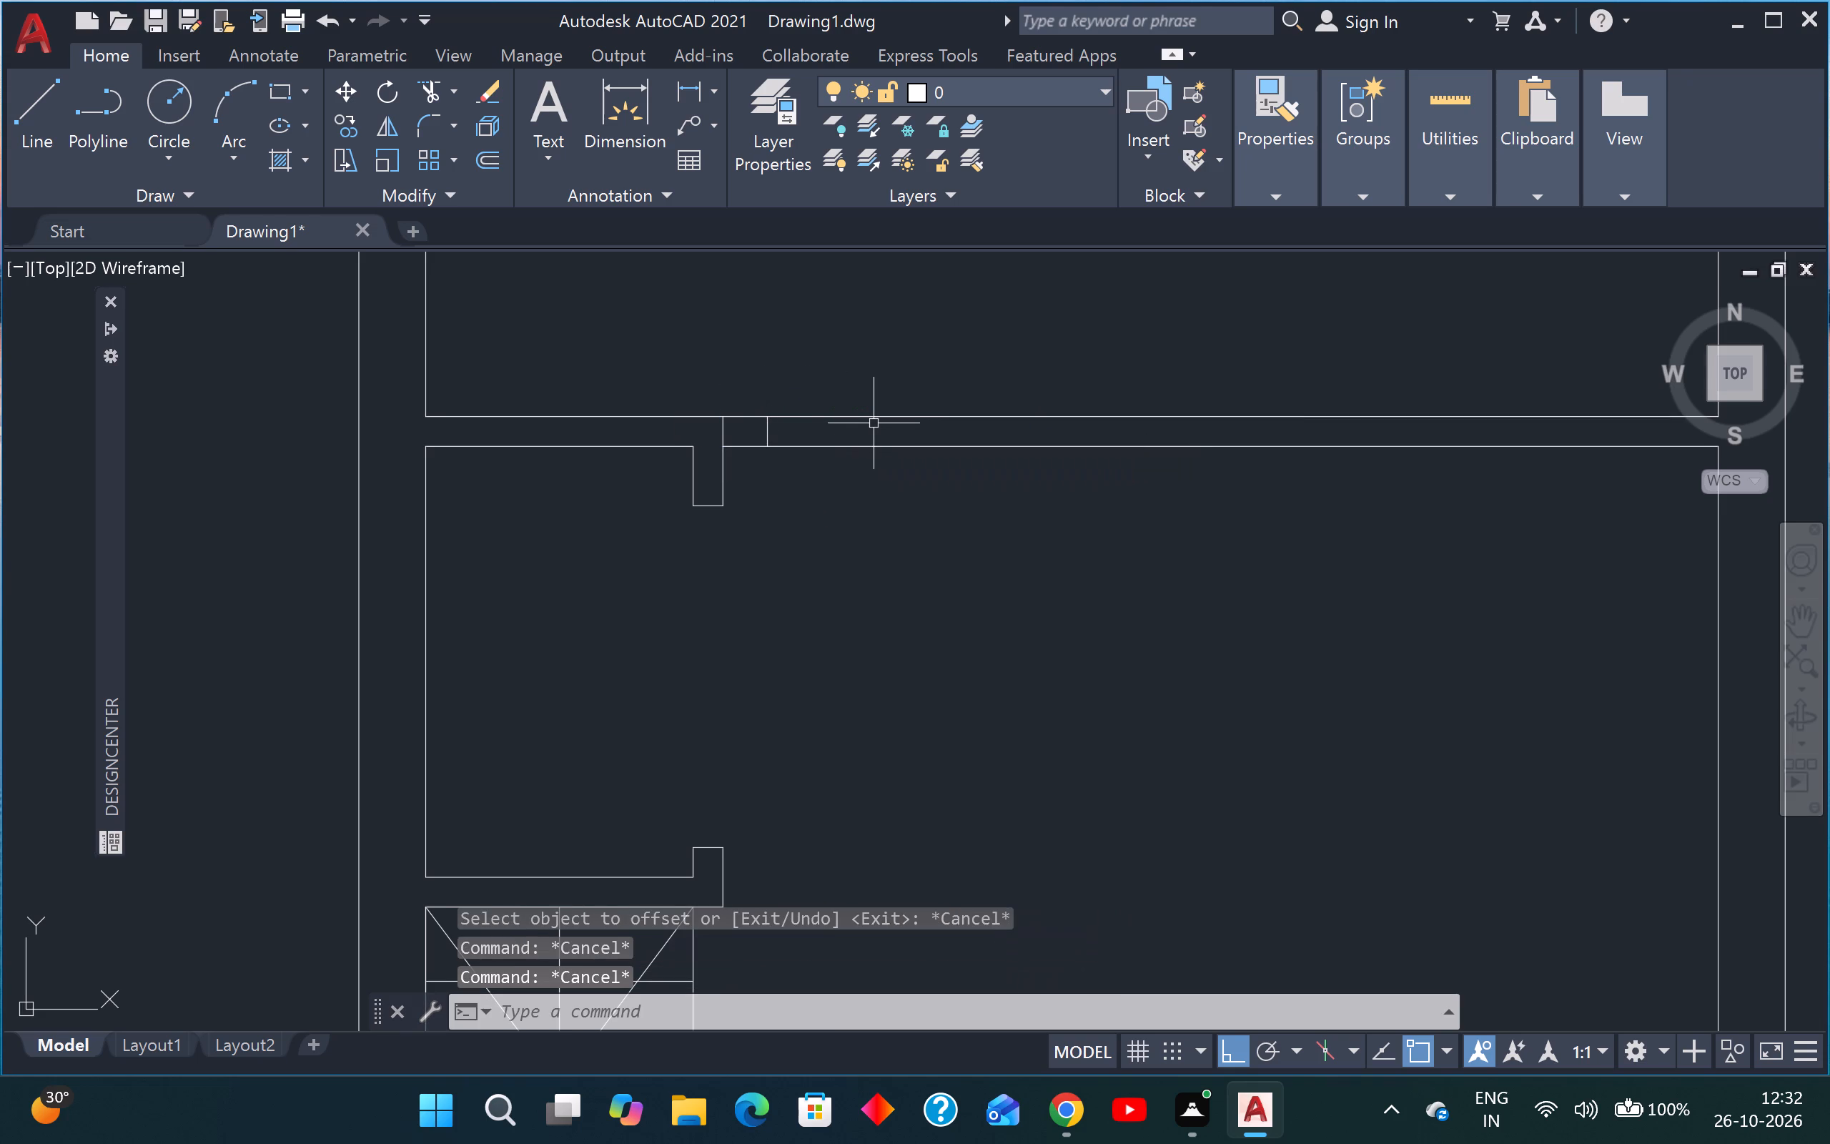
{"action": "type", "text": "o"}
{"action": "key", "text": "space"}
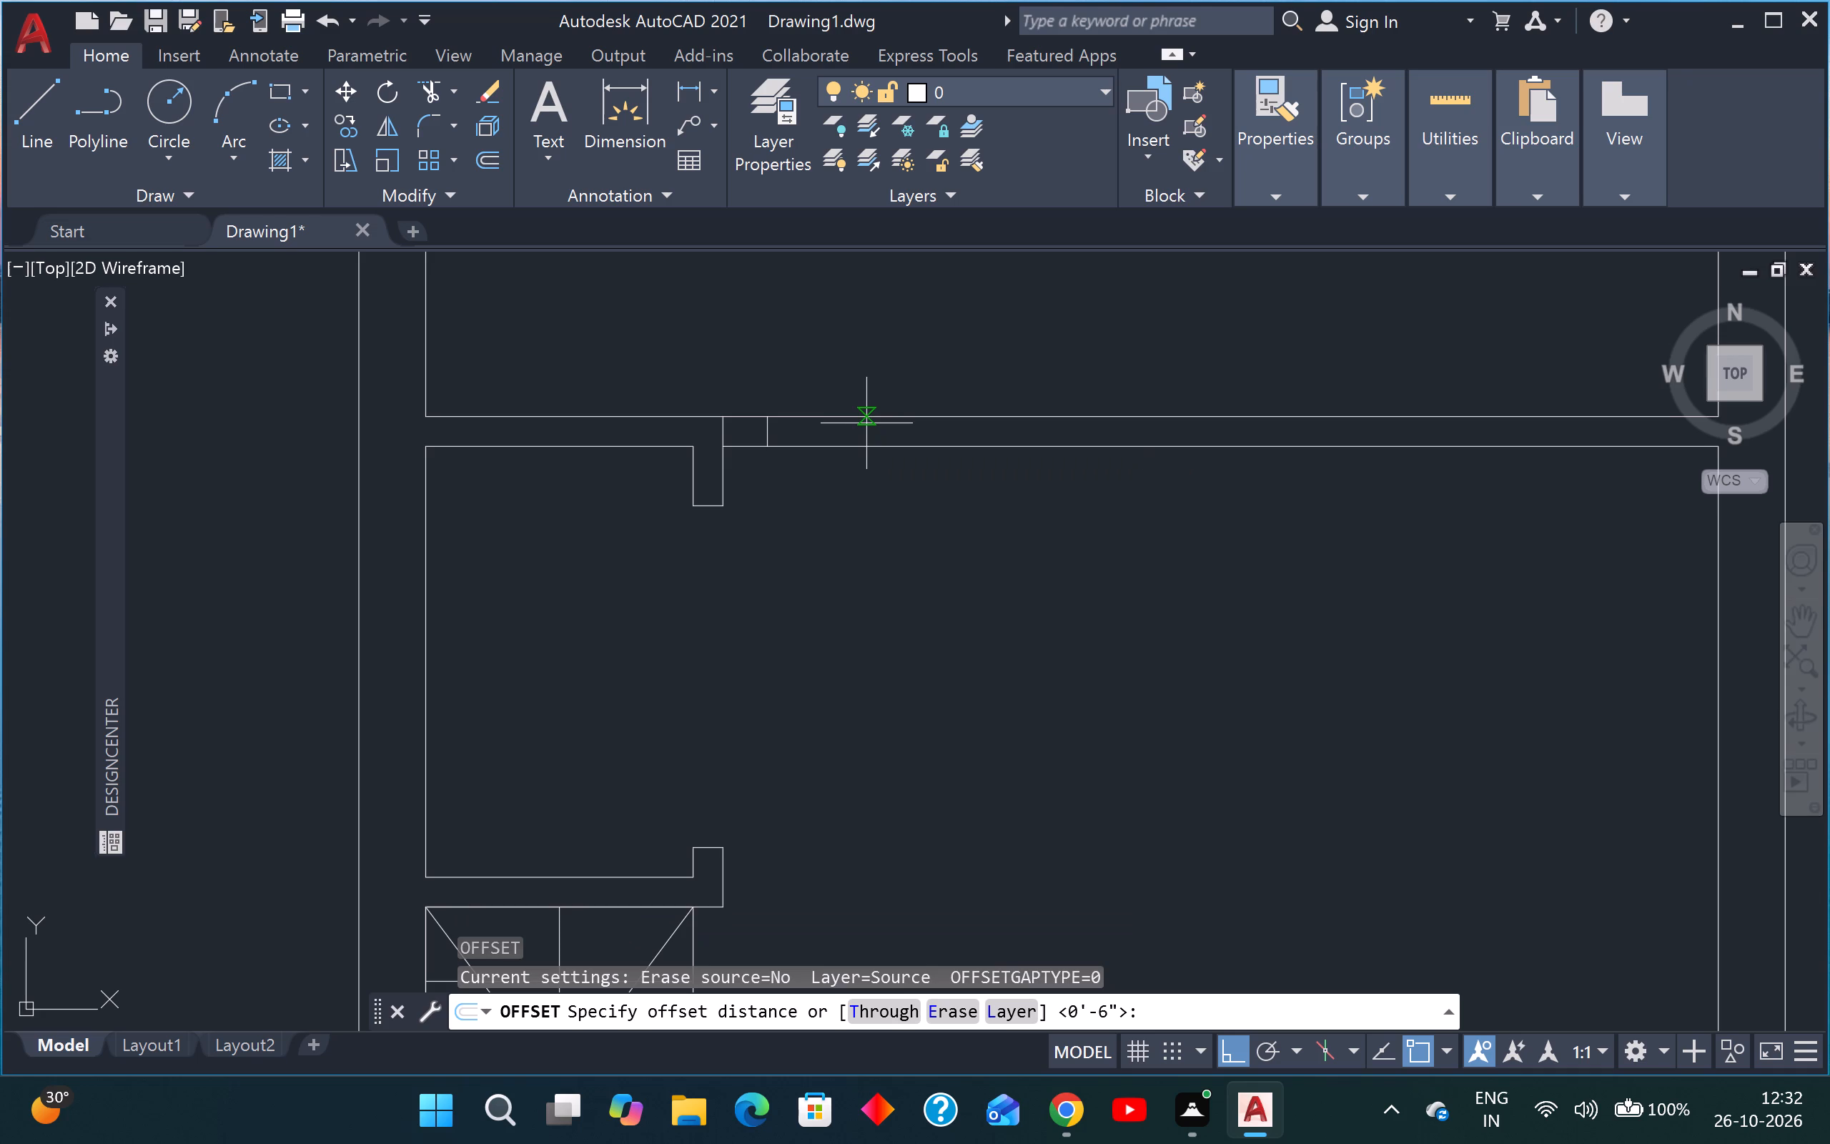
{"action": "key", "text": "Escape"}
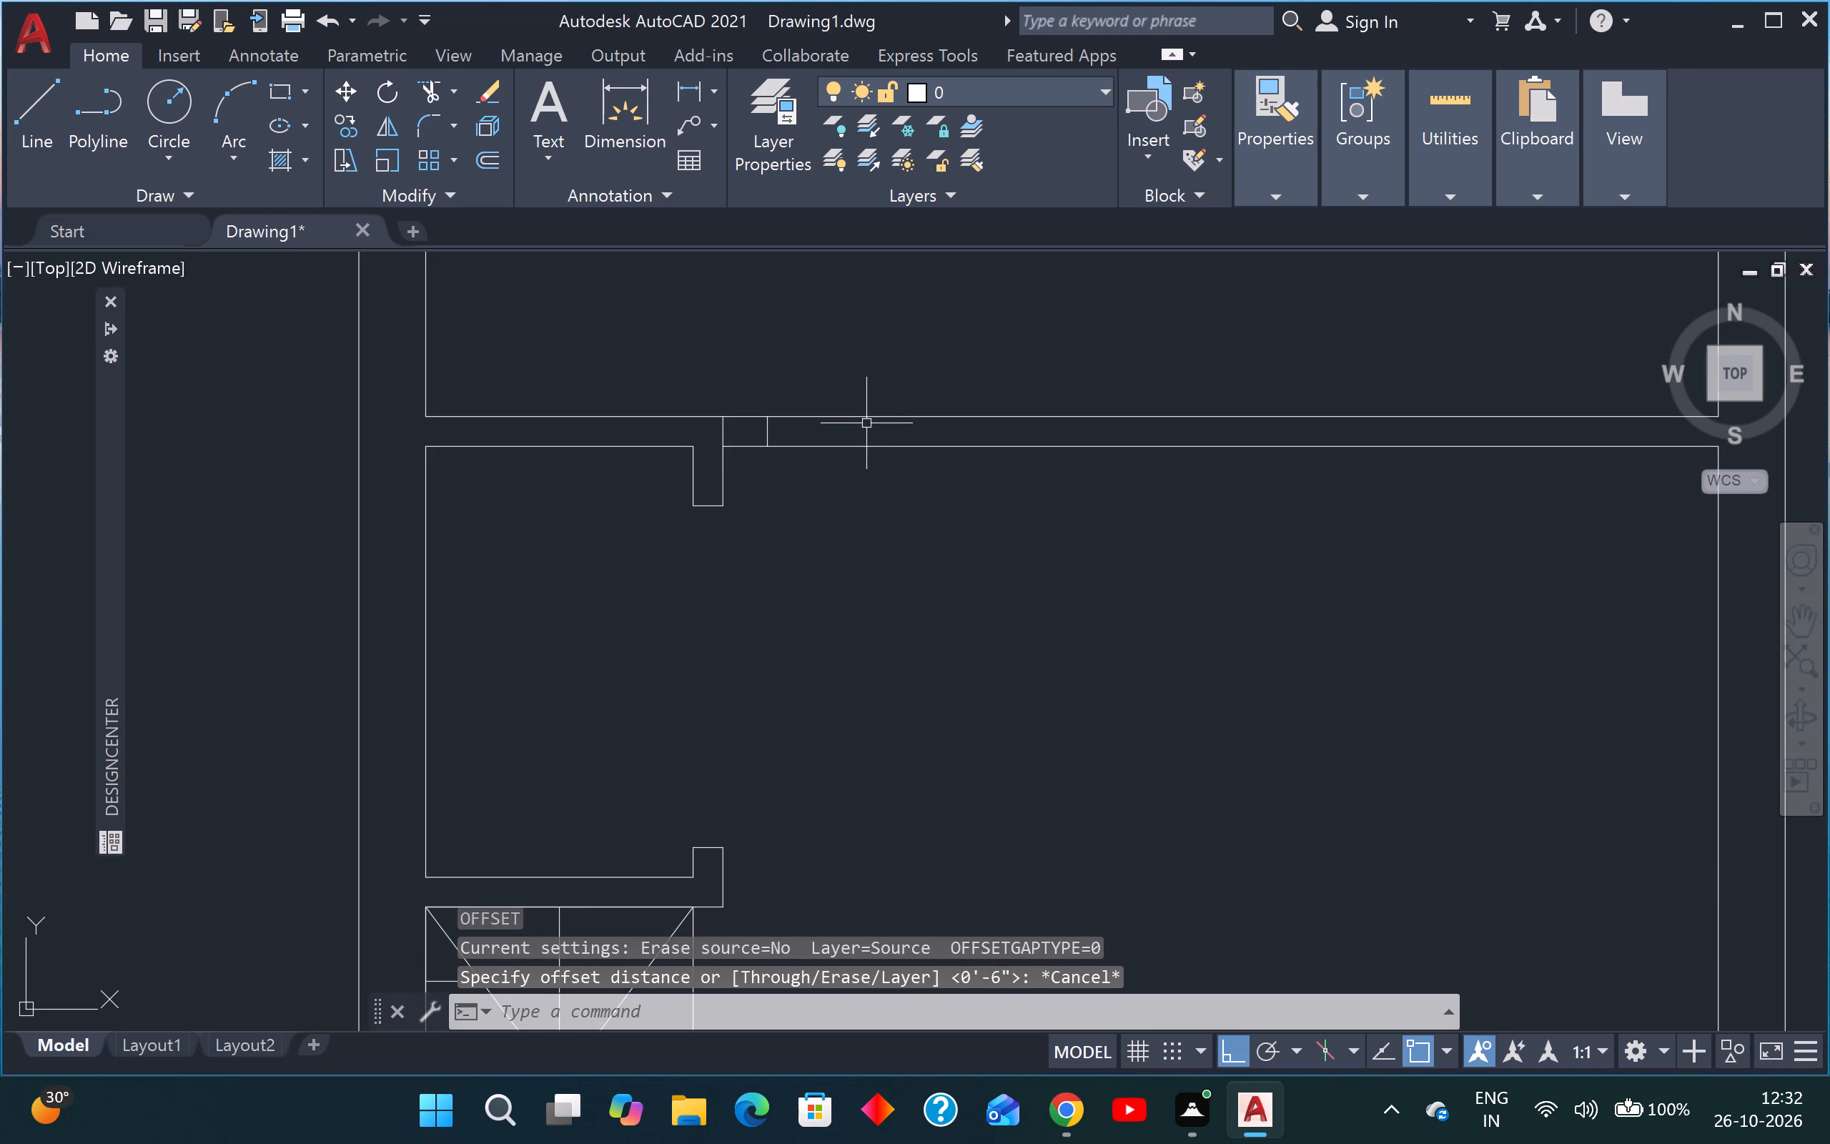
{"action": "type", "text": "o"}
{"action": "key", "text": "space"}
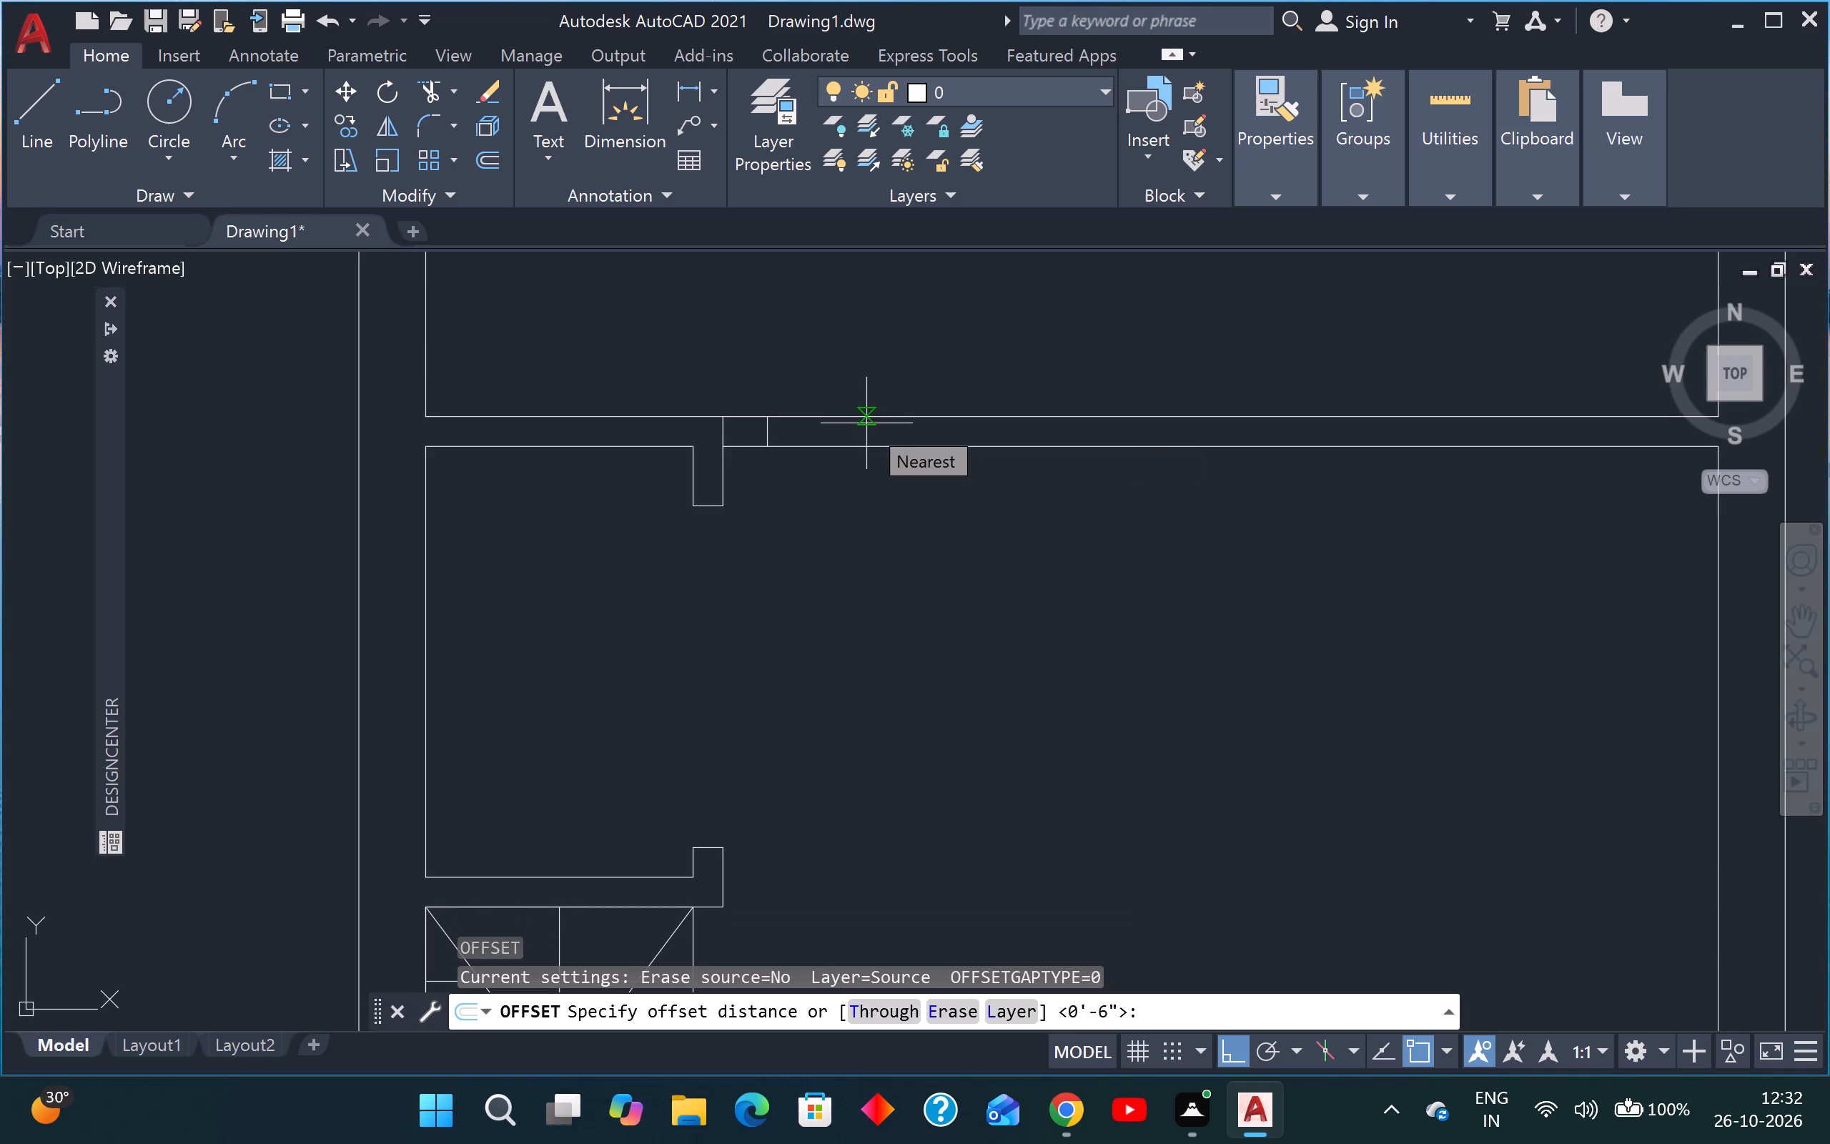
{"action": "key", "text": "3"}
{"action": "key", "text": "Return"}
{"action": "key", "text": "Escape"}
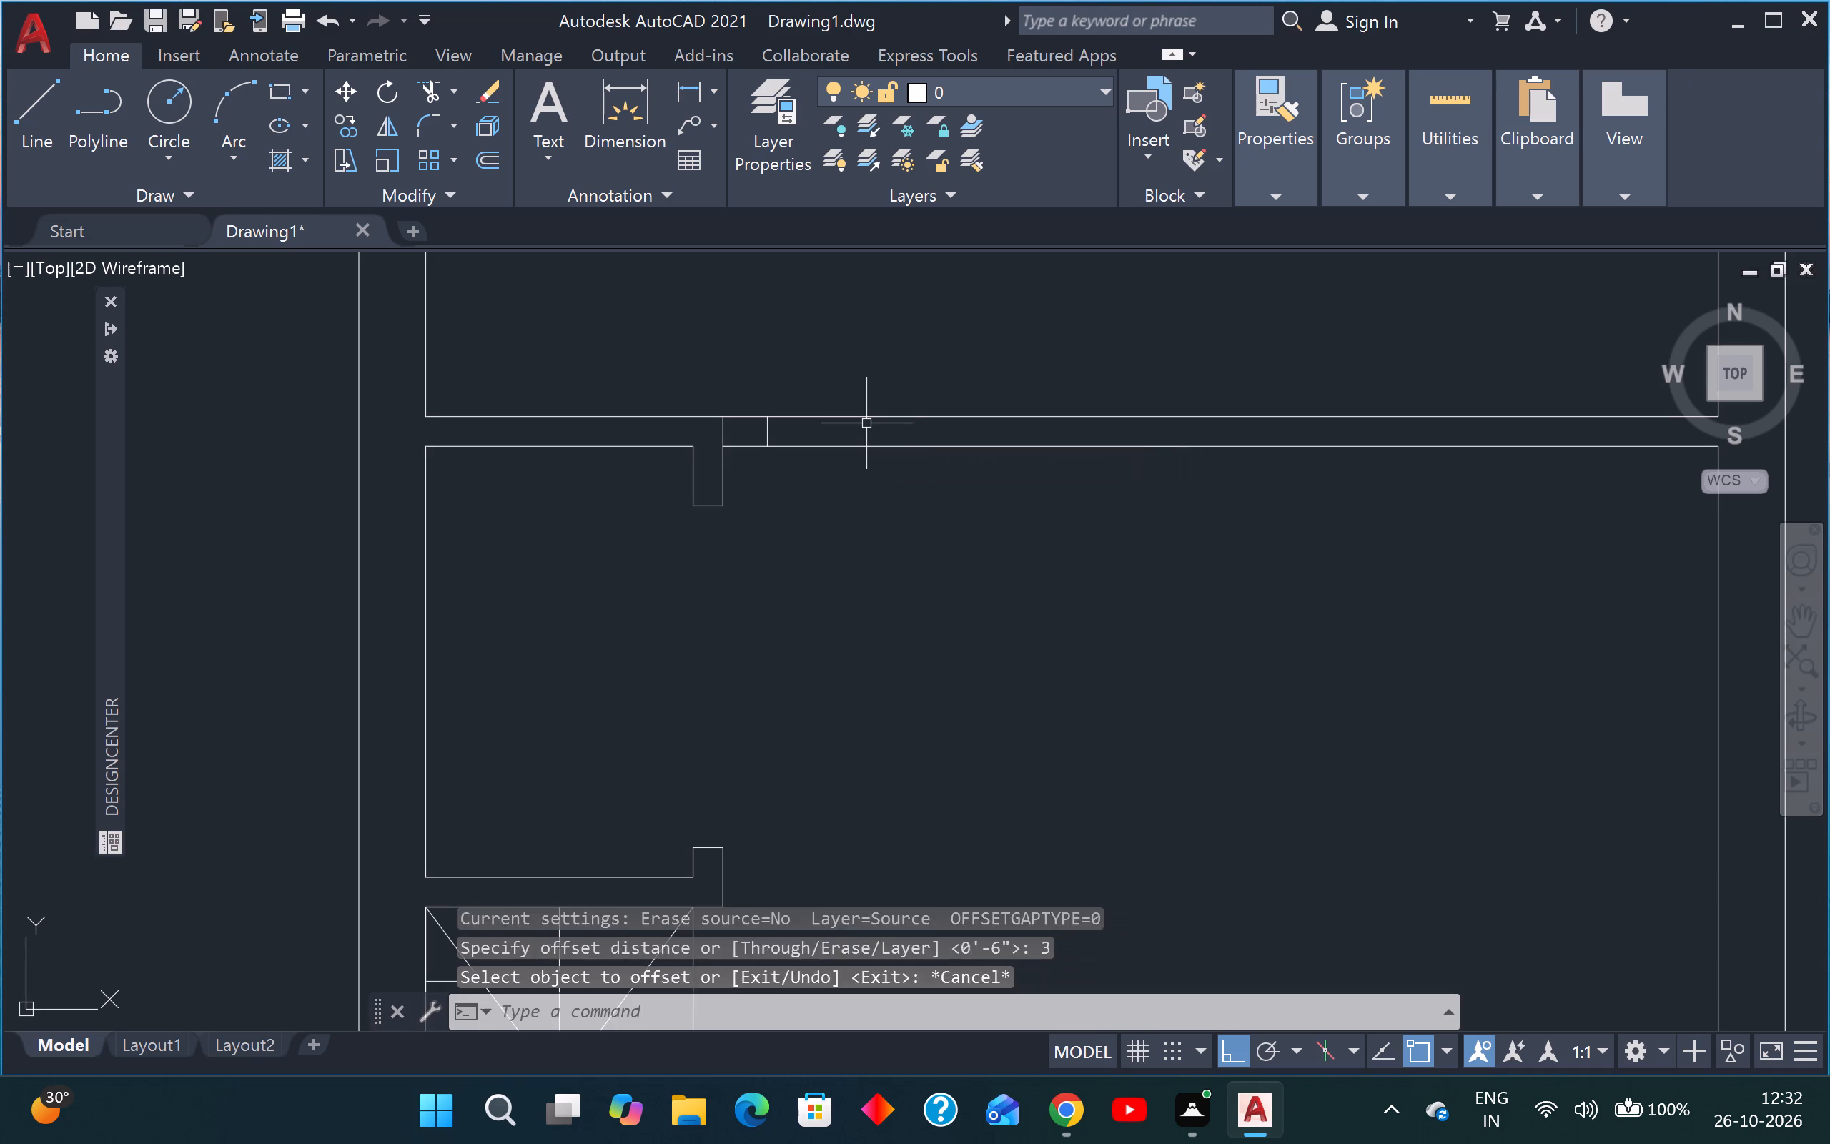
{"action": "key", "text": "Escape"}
Offset the new partition-crossing line 2'6" further right to mark the other side of the opening.
{"action": "type", "text": "o"}
{"action": "key", "text": "space"}
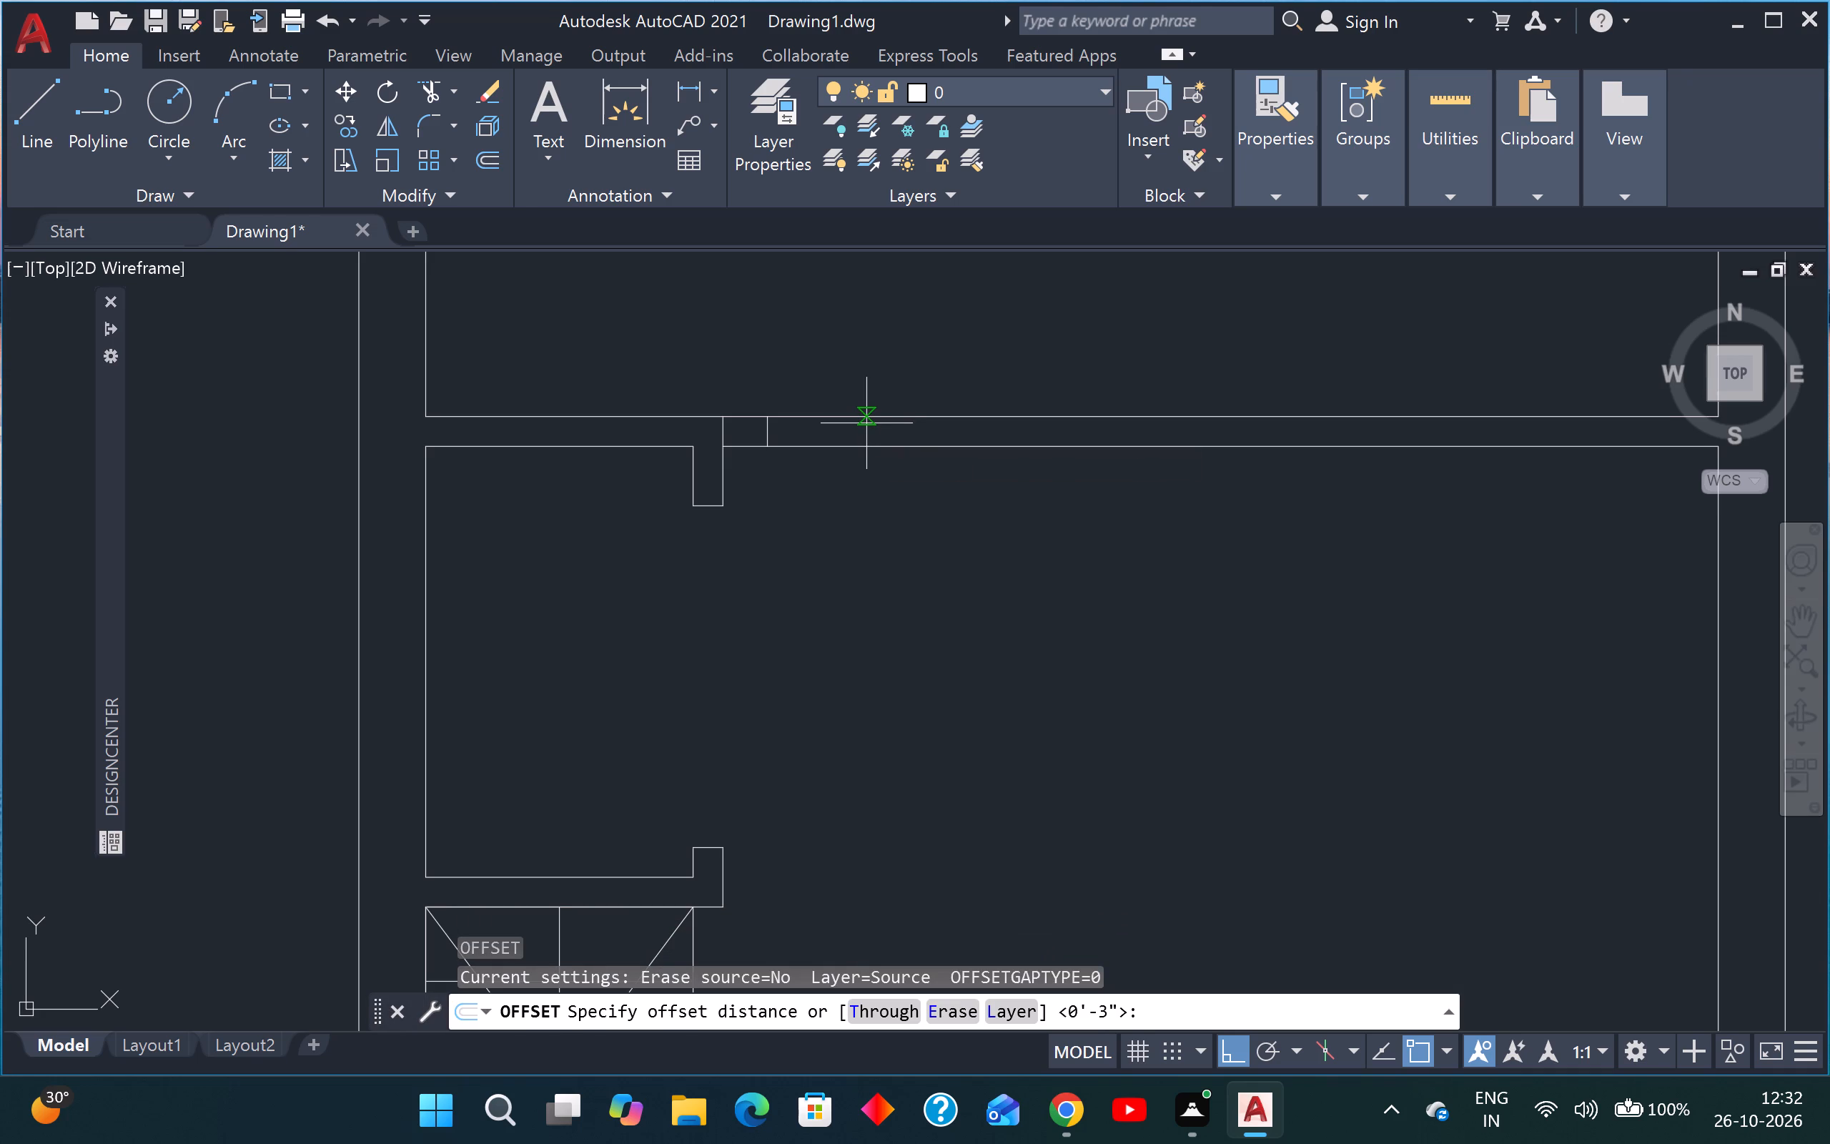
{"action": "key", "text": "3"}
{"action": "key", "text": "BackSpace"}
{"action": "type", "text": "2'6\""}
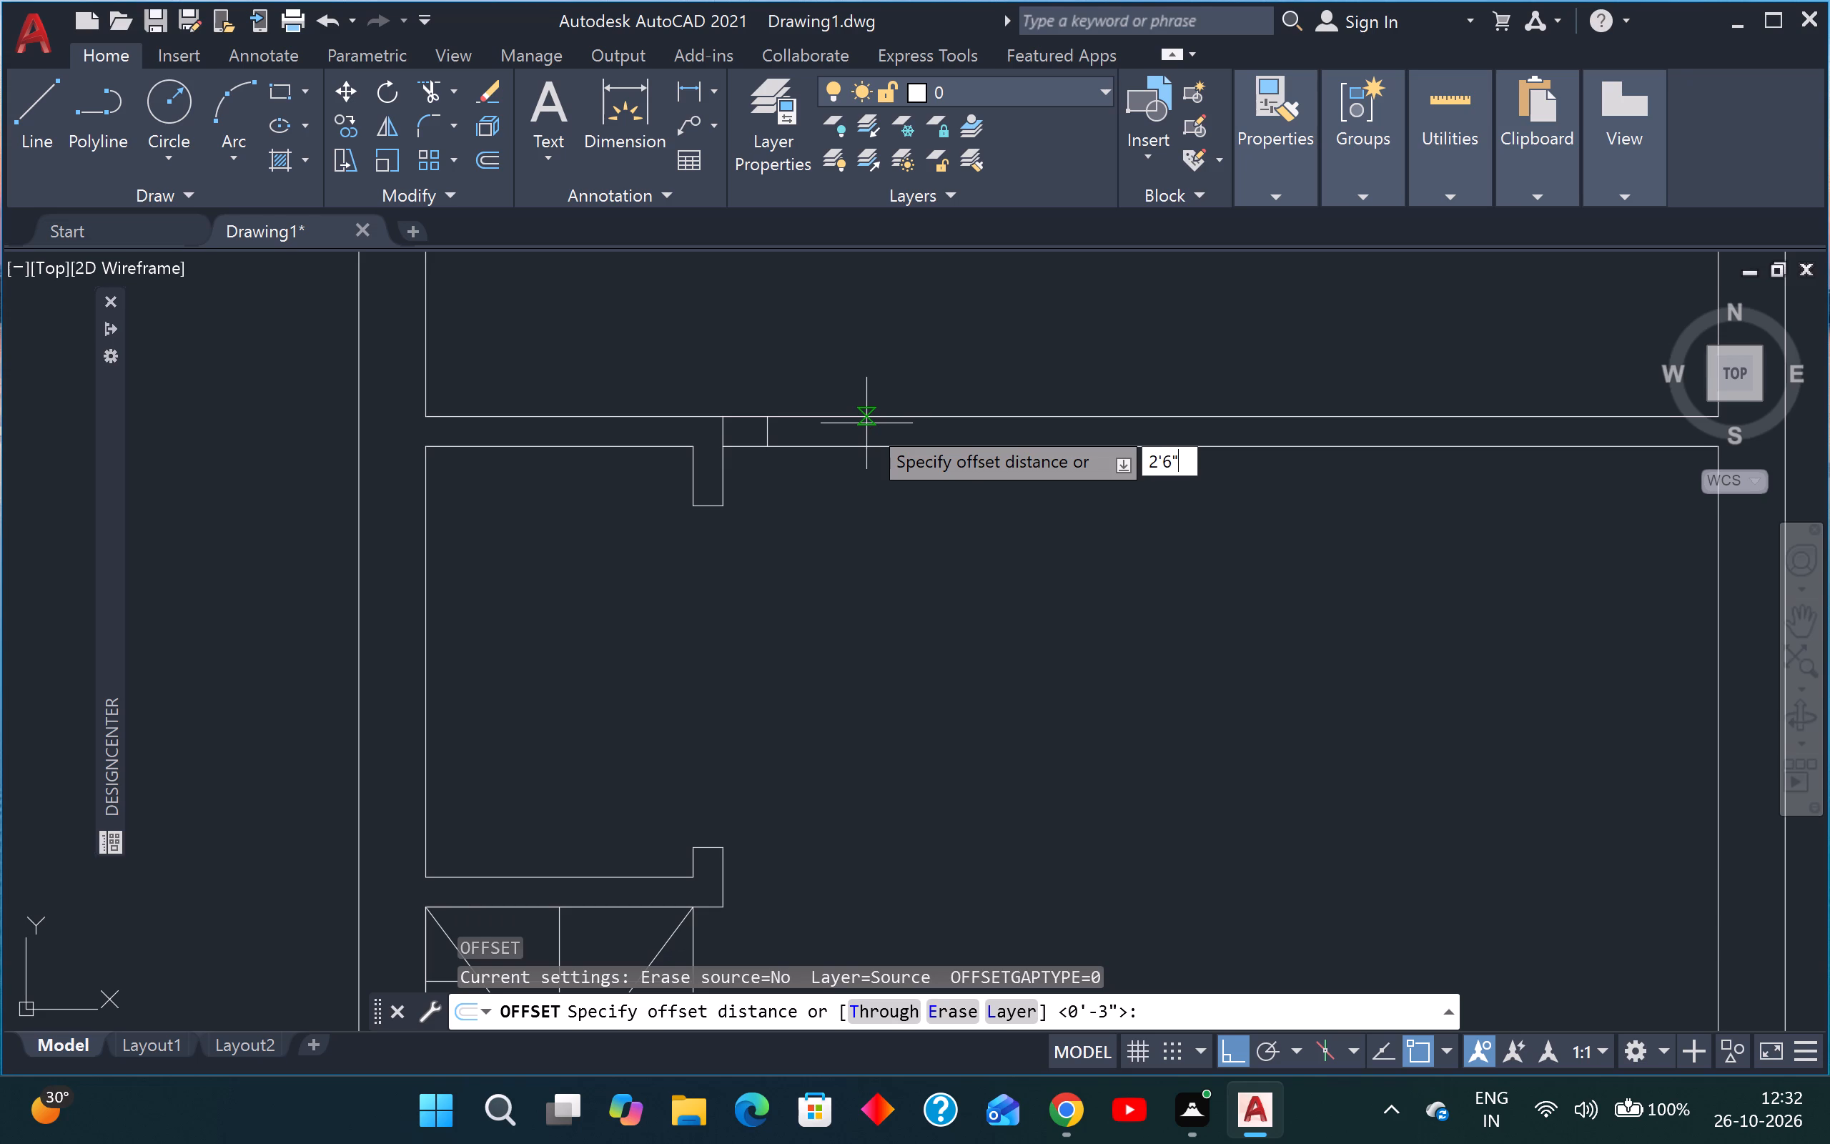
{"action": "key", "text": "Return"}
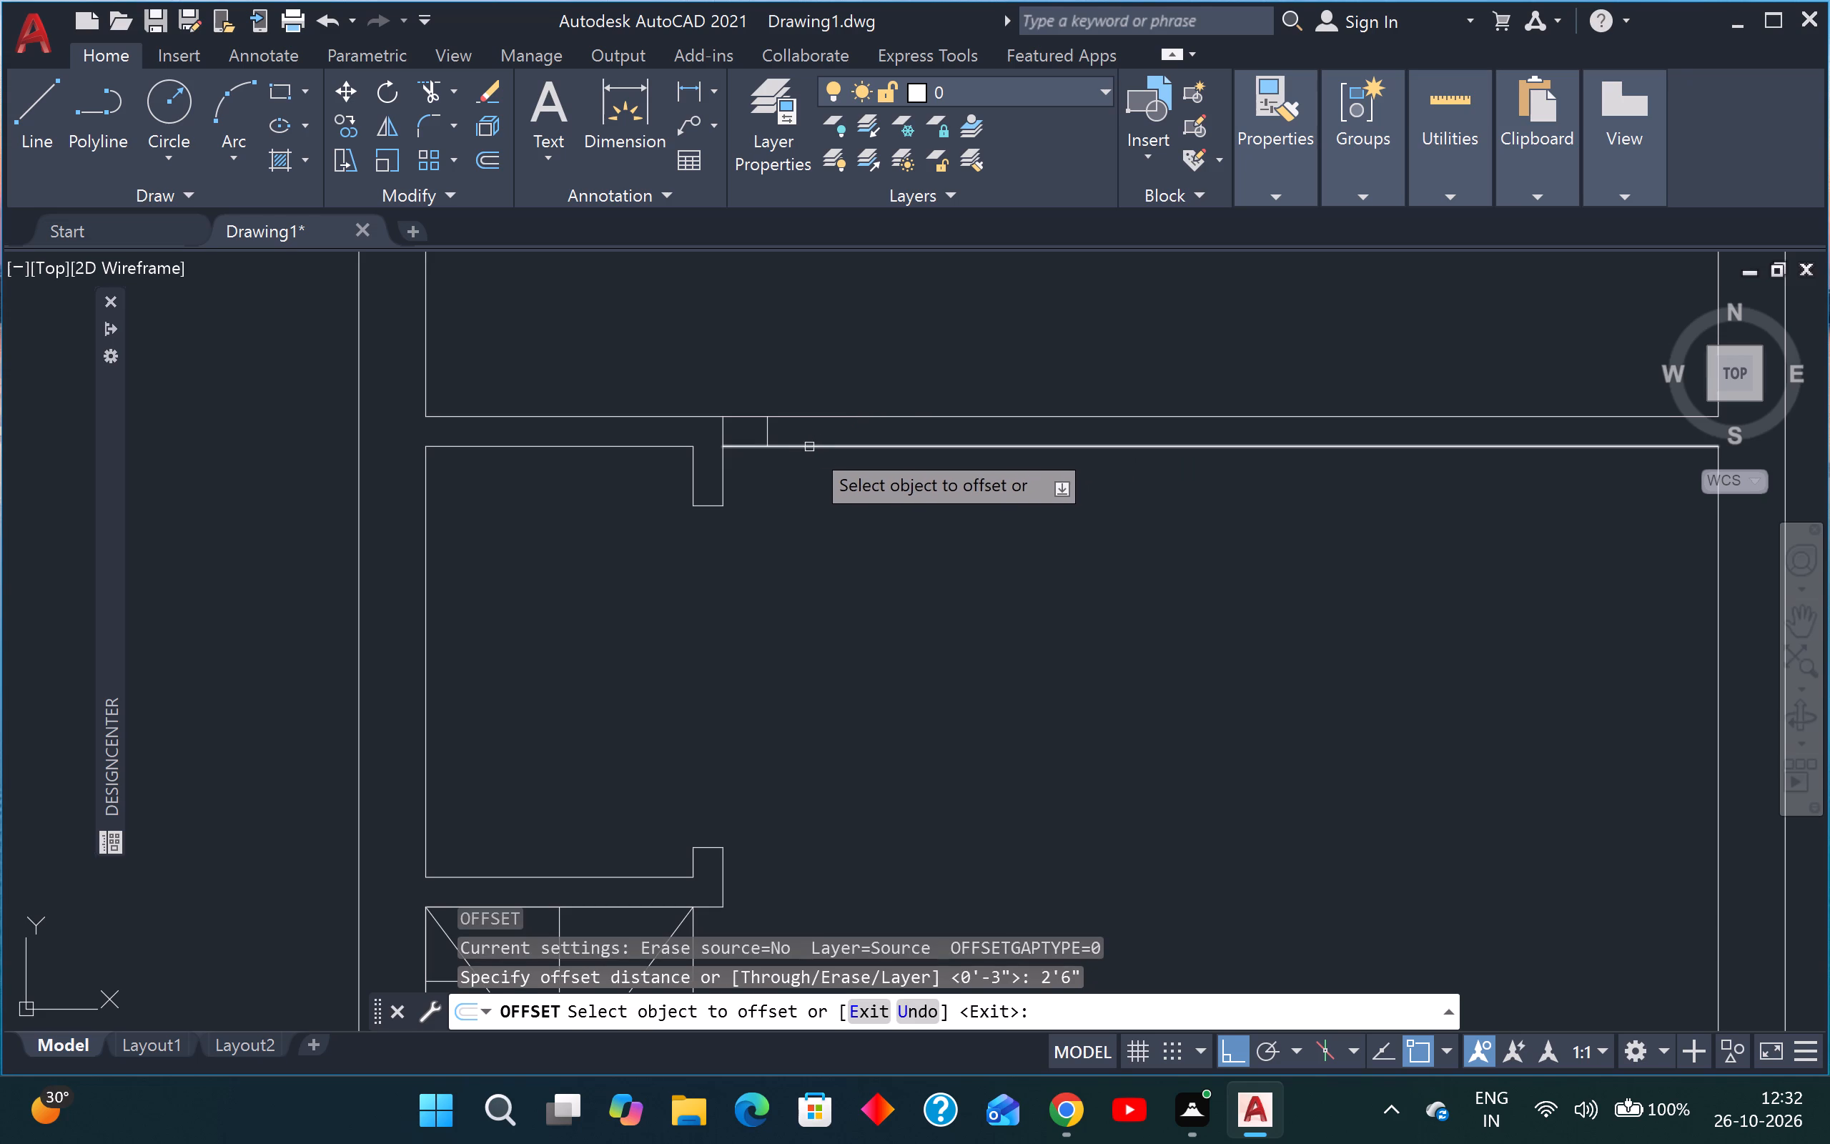
{"action": "left_click", "coordinate": [766, 429]}
{"action": "left_click", "coordinate": [834, 428]}
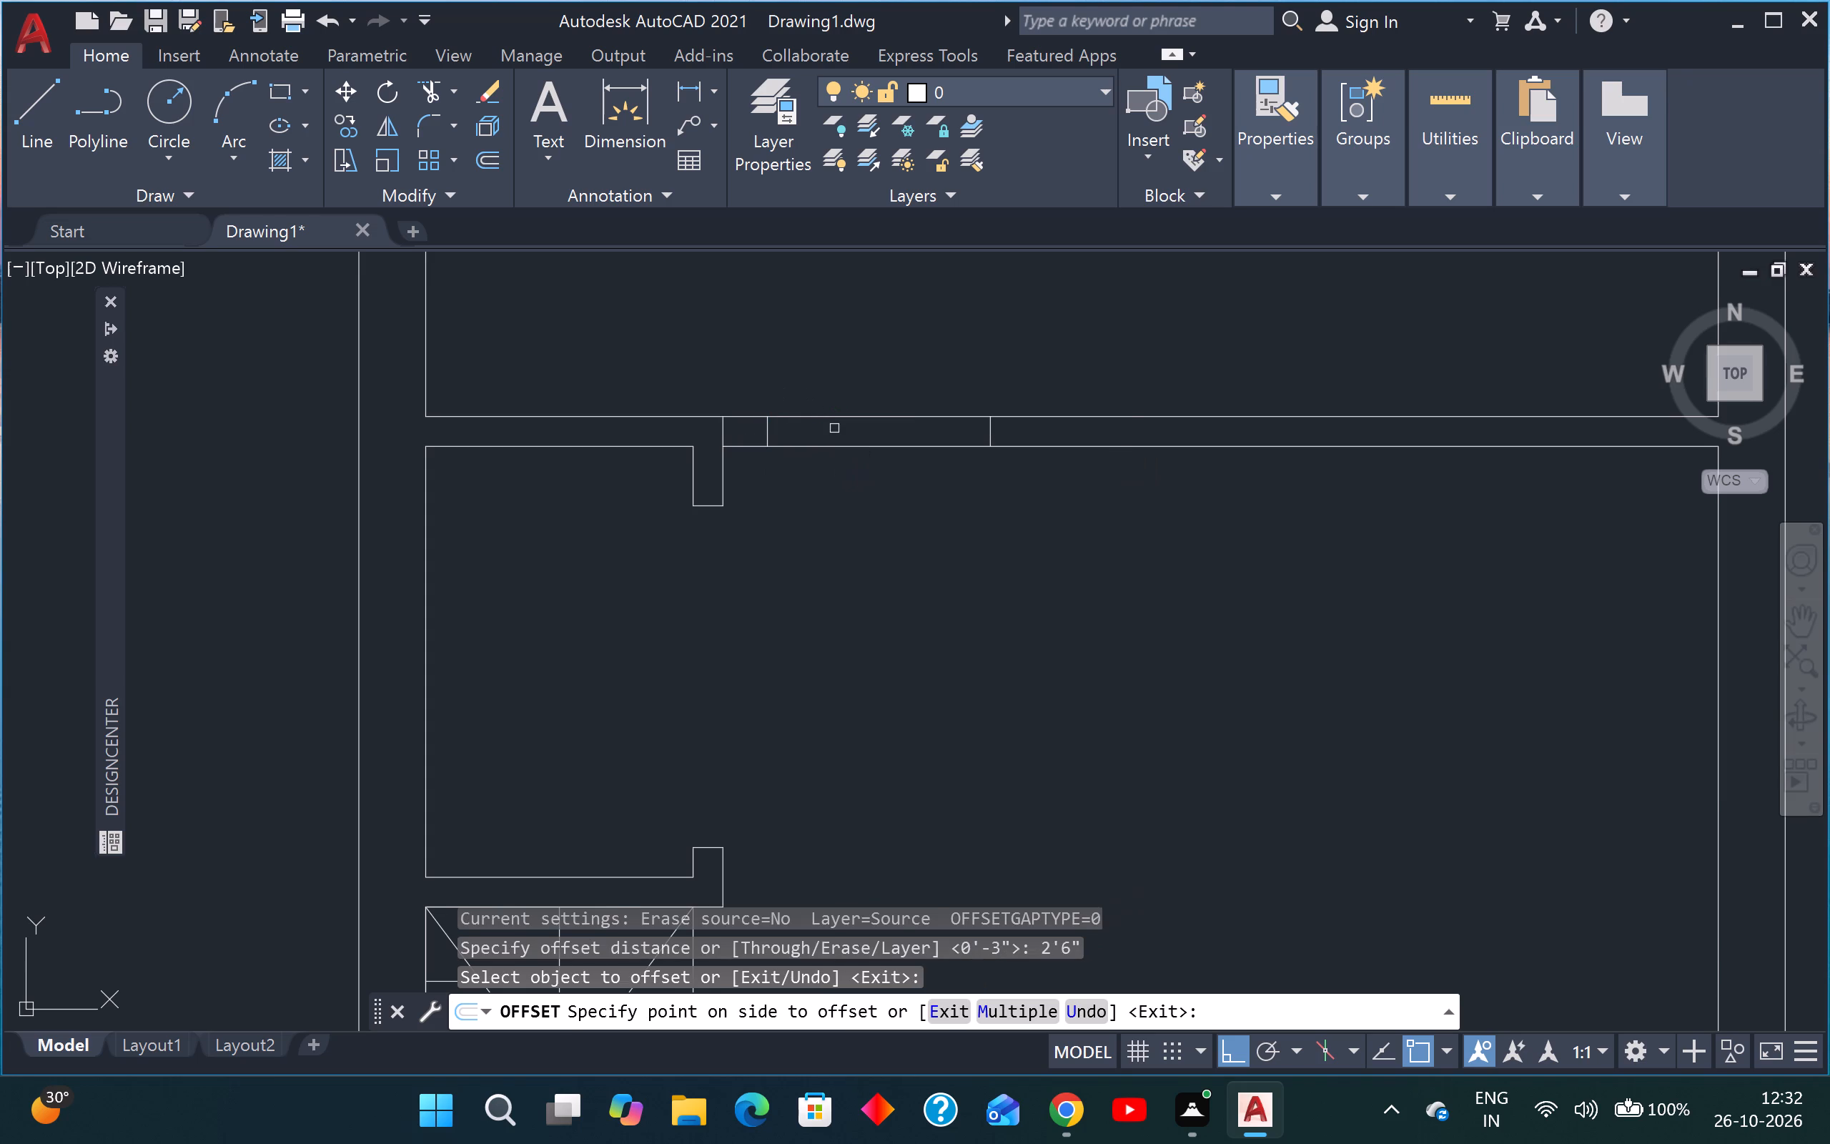
{"action": "key", "text": "Escape"}
{"action": "key", "text": "Escape"}
Trim both partition lines between the 2'6" opening marks and the leftover short line across the partition above the wall stub.
{"action": "type", "text": "tr"}
{"action": "key", "text": "space"}
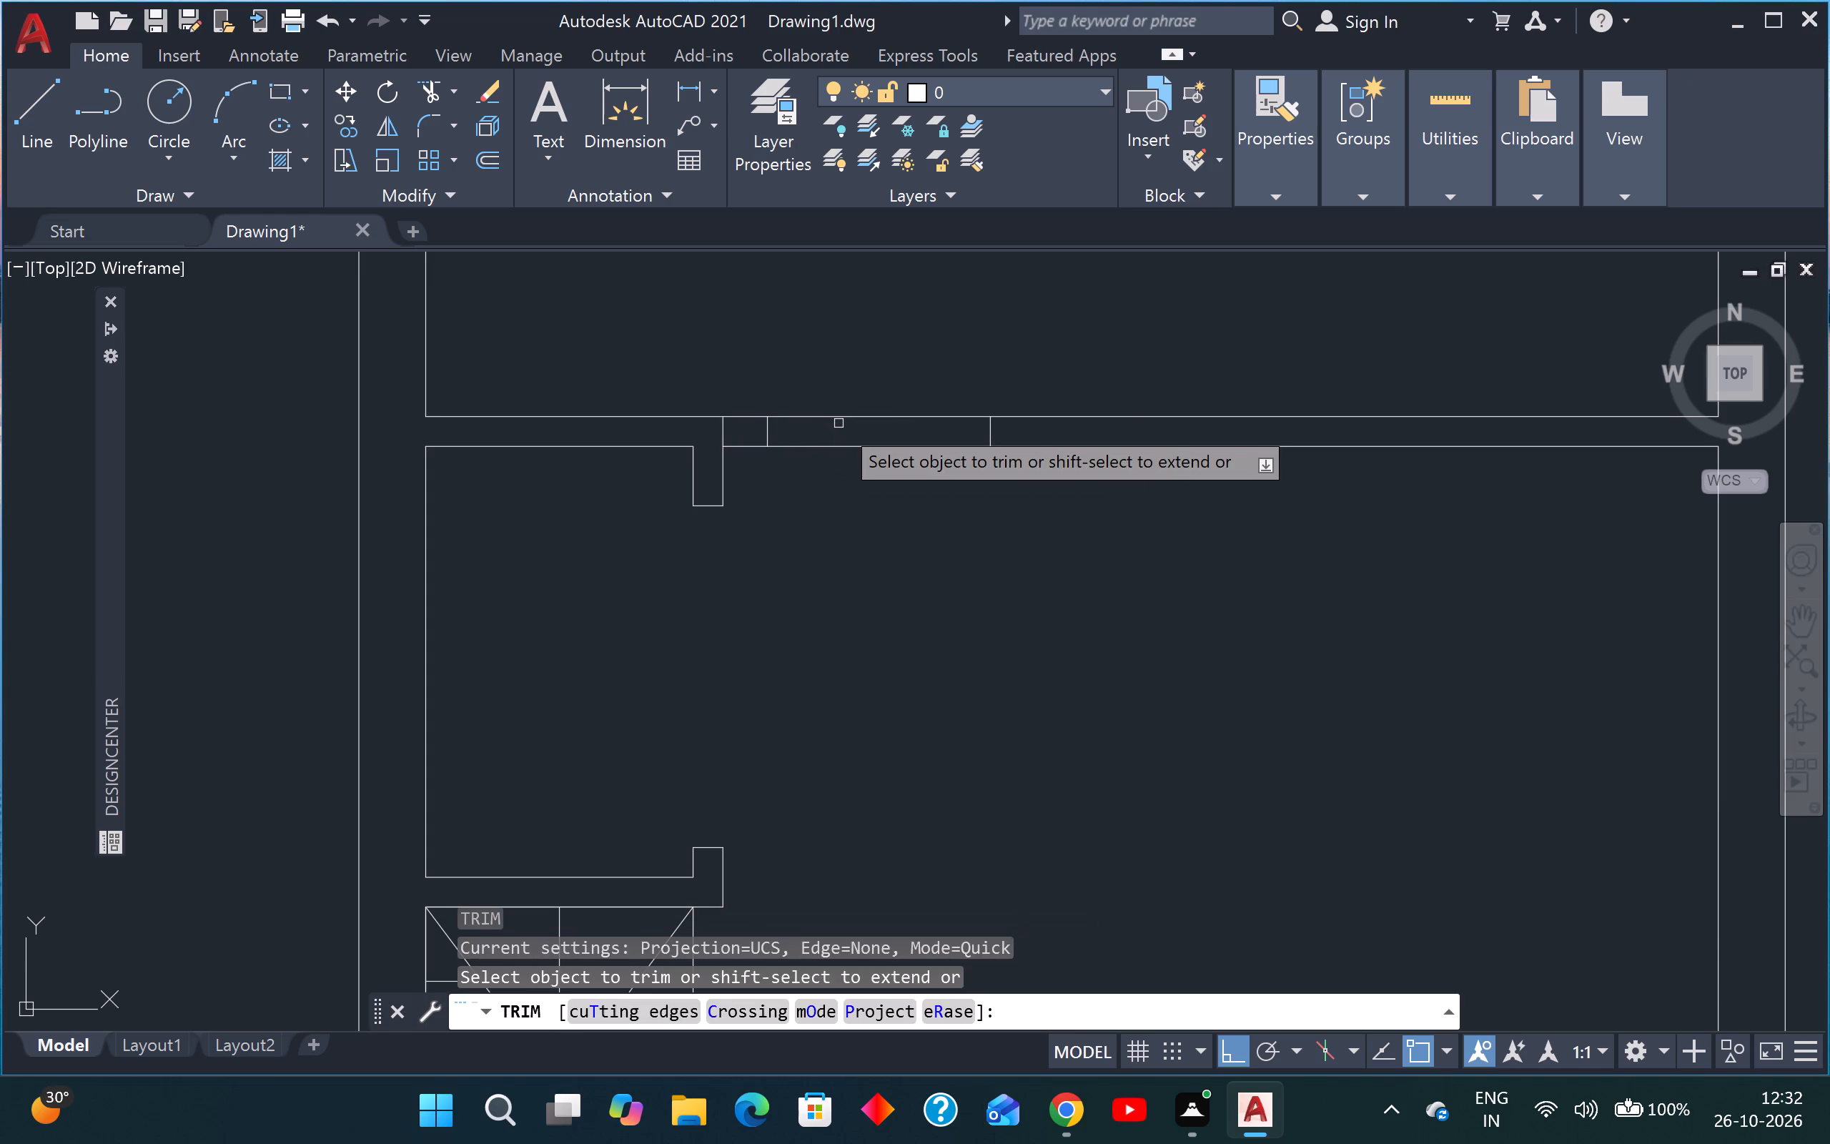
{"action": "left_click", "coordinate": [834, 363]}
{"action": "left_click", "coordinate": [854, 484]}
{"action": "scroll", "coordinate": [727, 443], "scroll_direction": "up", "scroll_amount": 2}
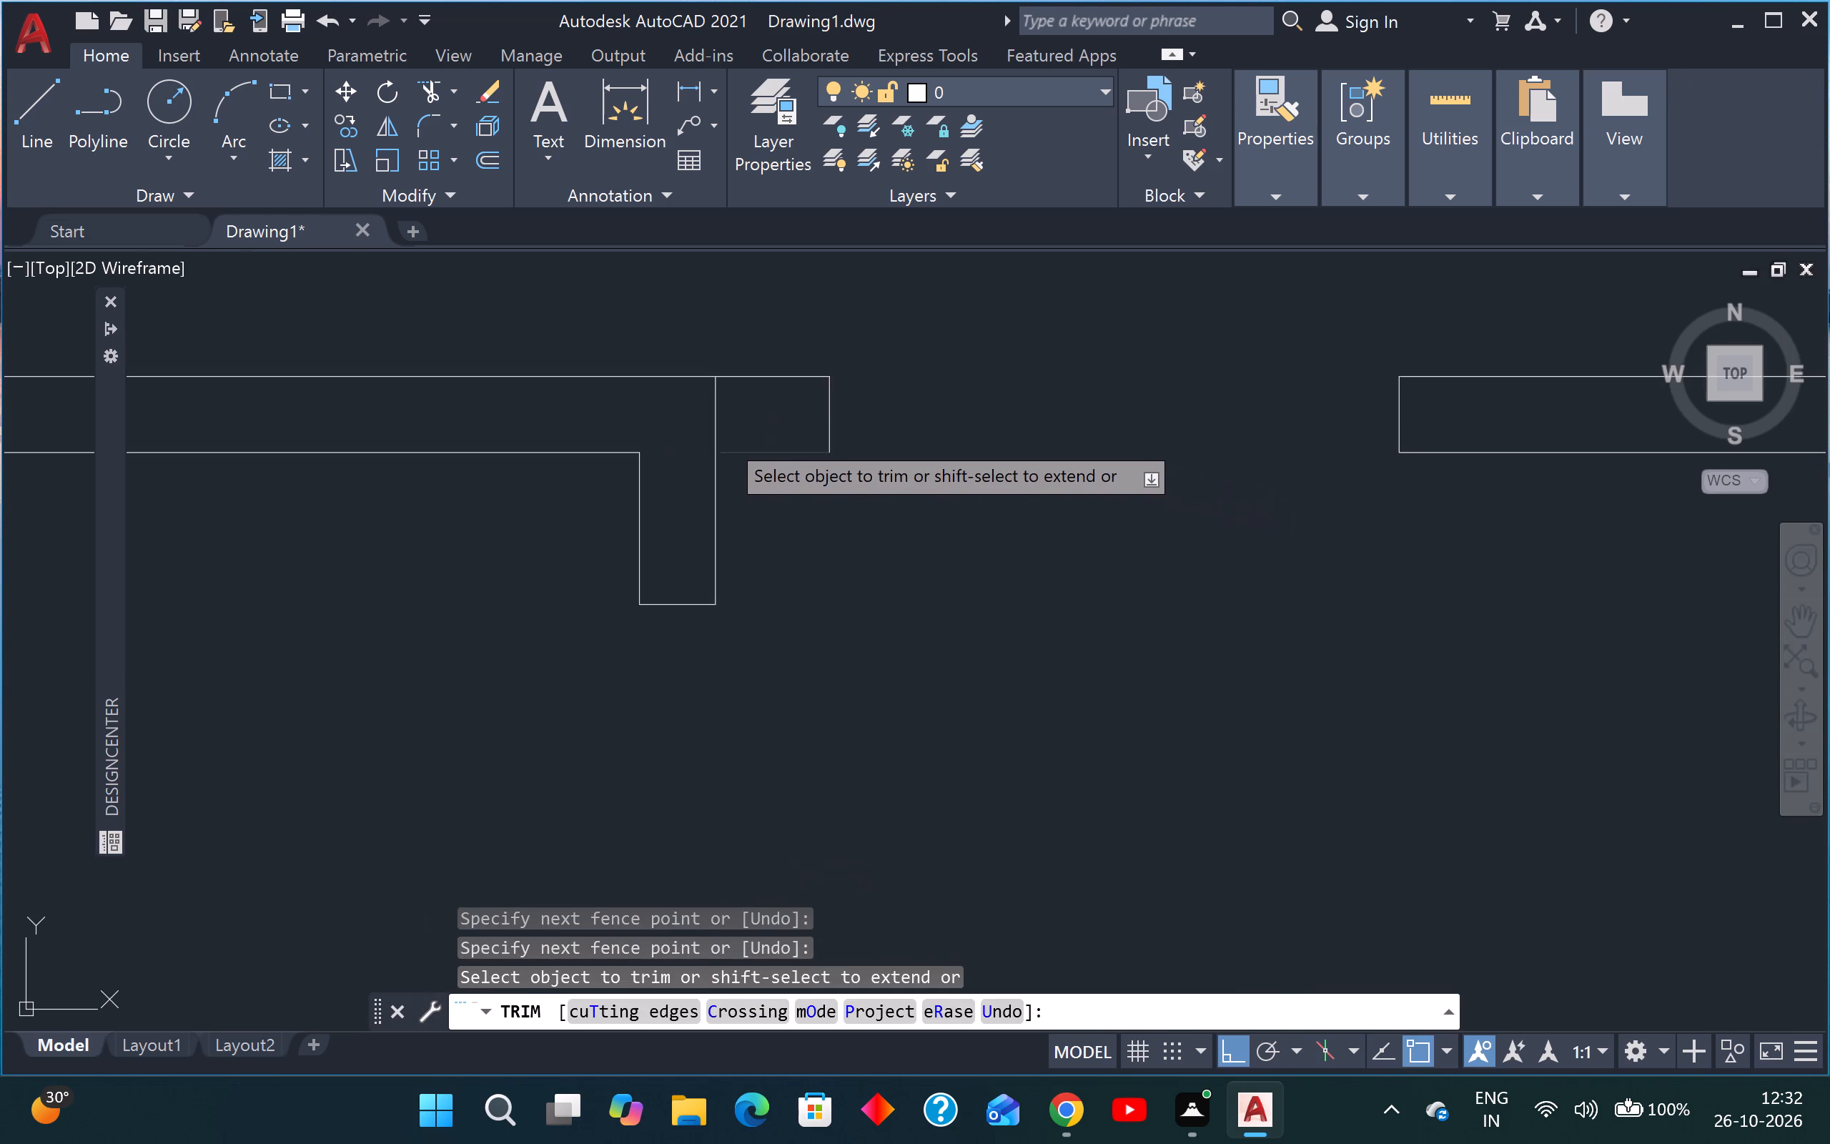
{"action": "left_click", "coordinate": [738, 414]}
{"action": "left_click", "coordinate": [673, 420]}
{"action": "scroll", "coordinate": [766, 418], "scroll_direction": "down", "scroll_amount": 4}
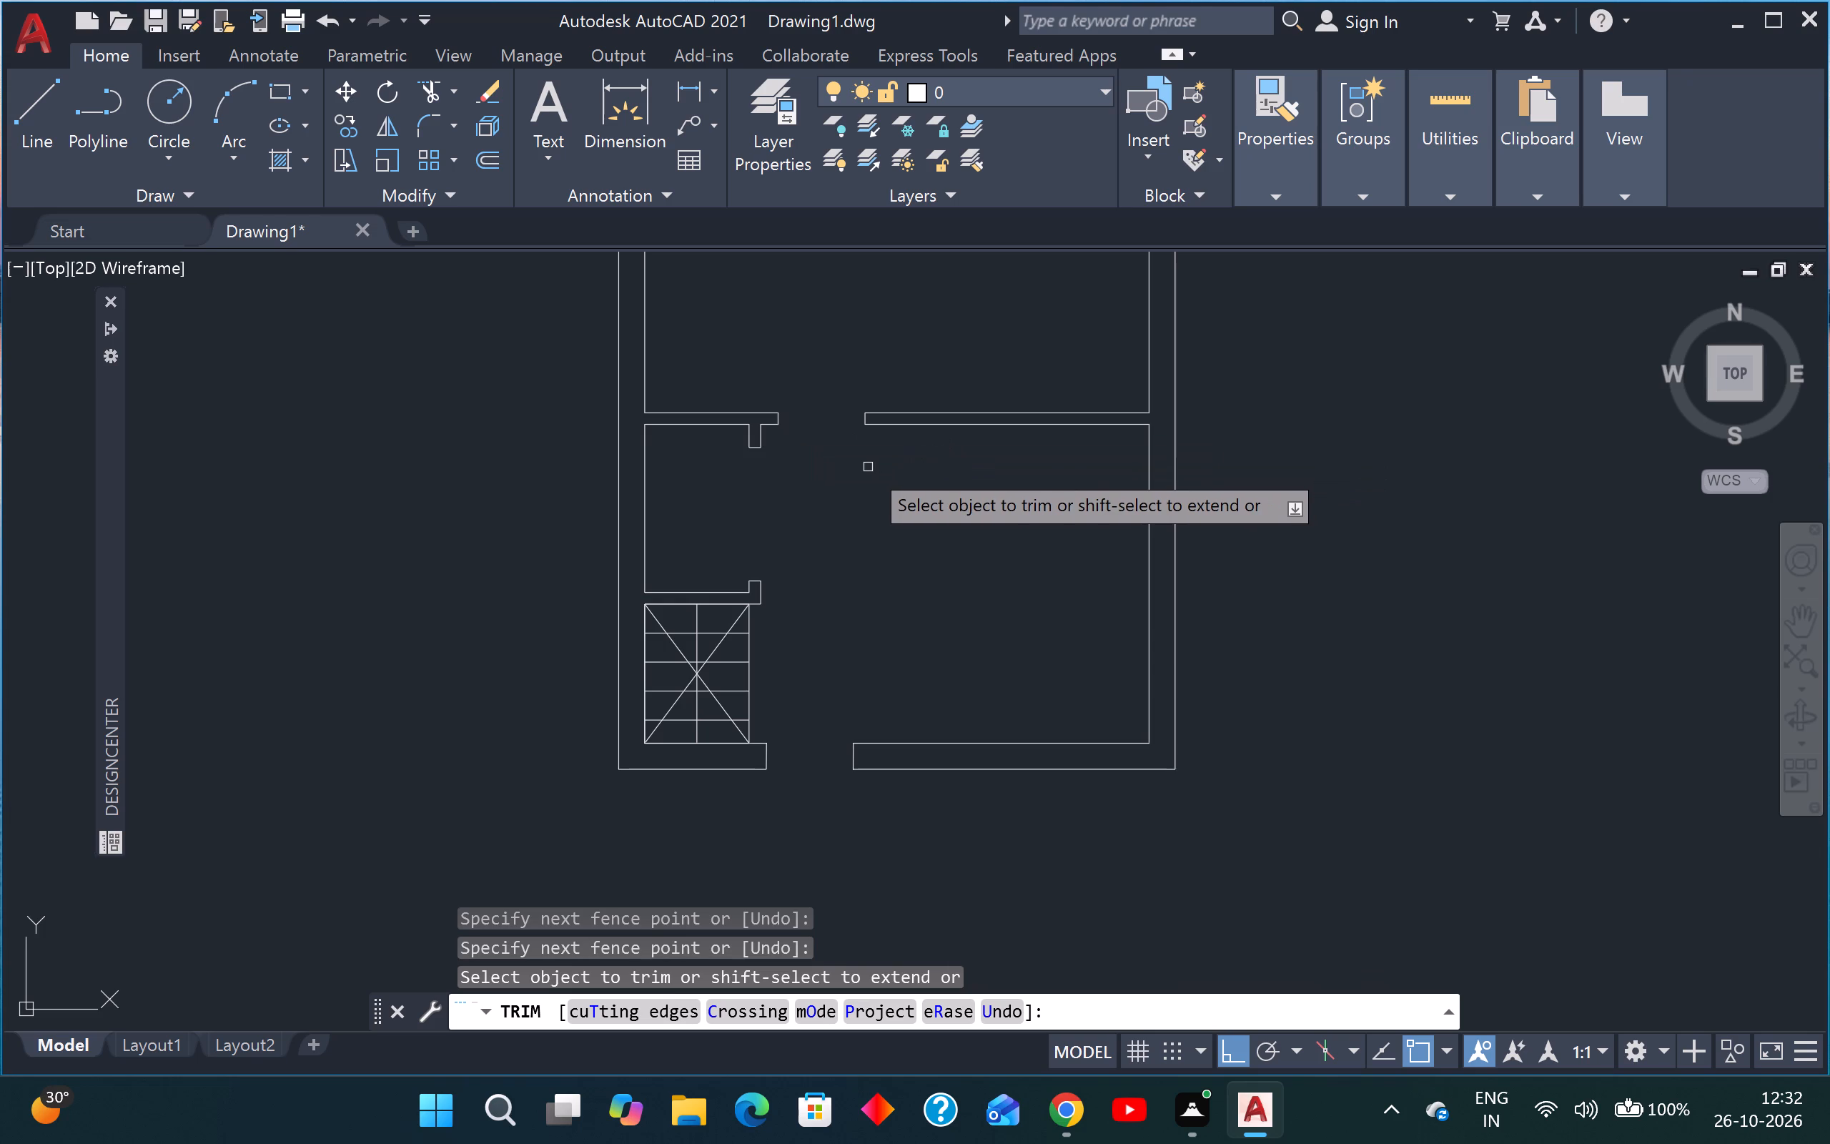
{"action": "scroll", "coordinate": [868, 467], "scroll_direction": "down", "scroll_amount": 2}
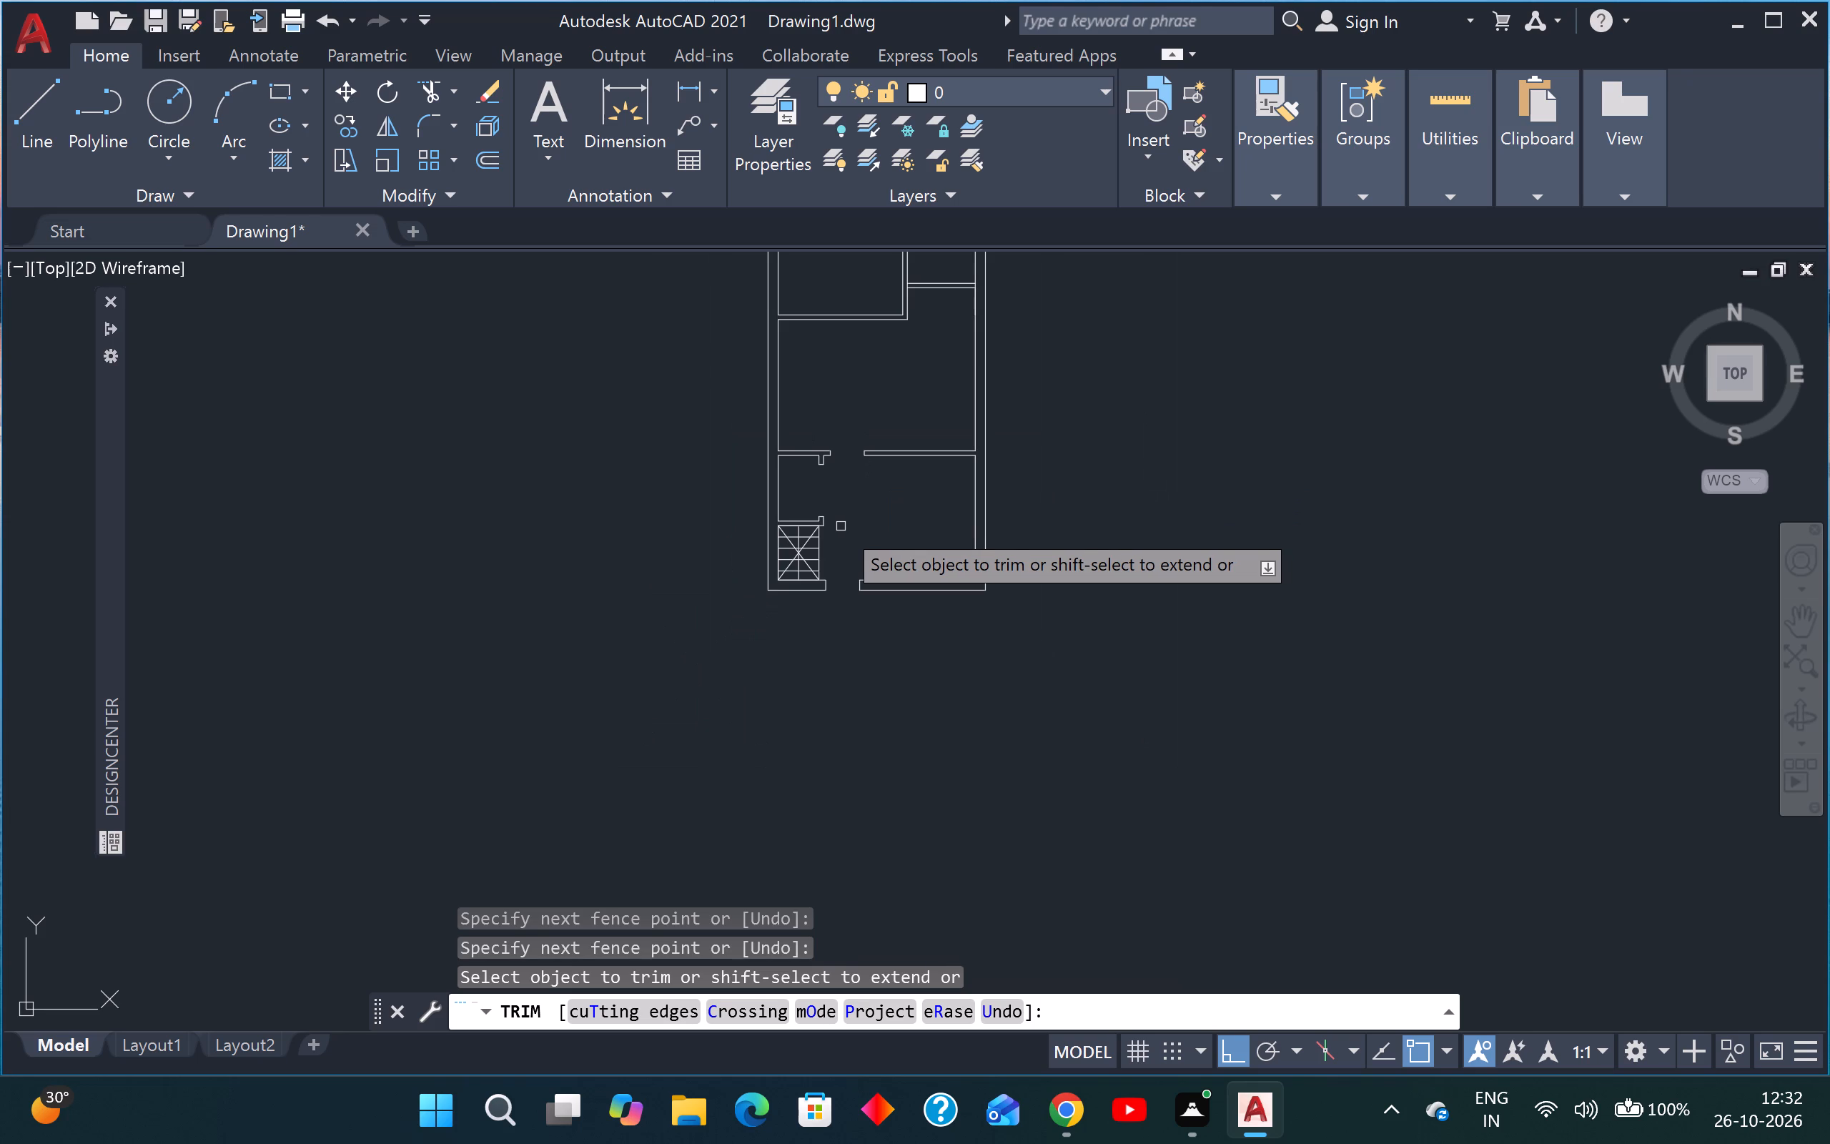
Draw a short vertical line from the large upper room's lower-right inner corner down past the lower line of the partition below.
{"action": "scroll", "coordinate": [925, 450], "scroll_direction": "down", "scroll_amount": 3}
{"action": "scroll", "coordinate": [919, 416], "scroll_direction": "up", "scroll_amount": 3}
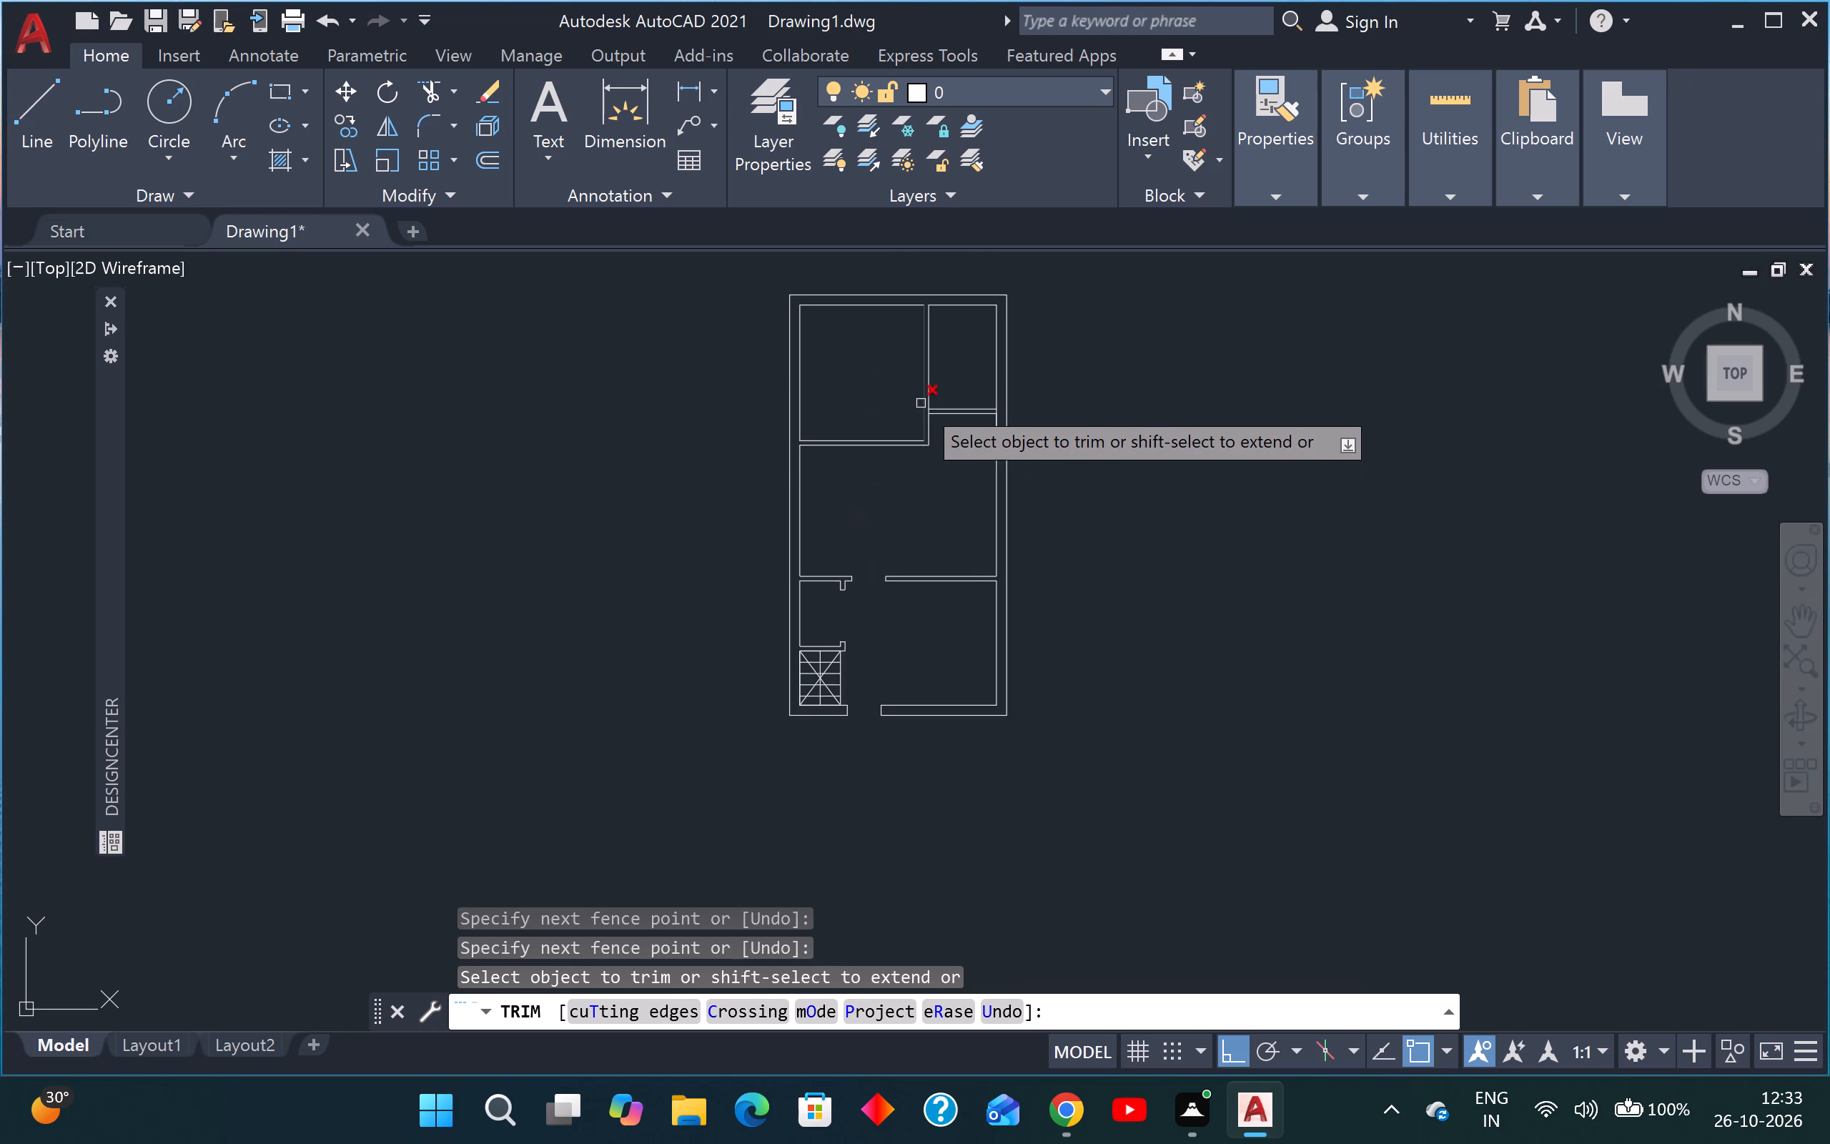
{"action": "scroll", "coordinate": [901, 394], "scroll_direction": "up", "scroll_amount": 2}
{"action": "middle_click_drag", "start_coordinate": [901, 394], "coordinate": [880, 563]}
{"action": "key", "text": "Escape"}
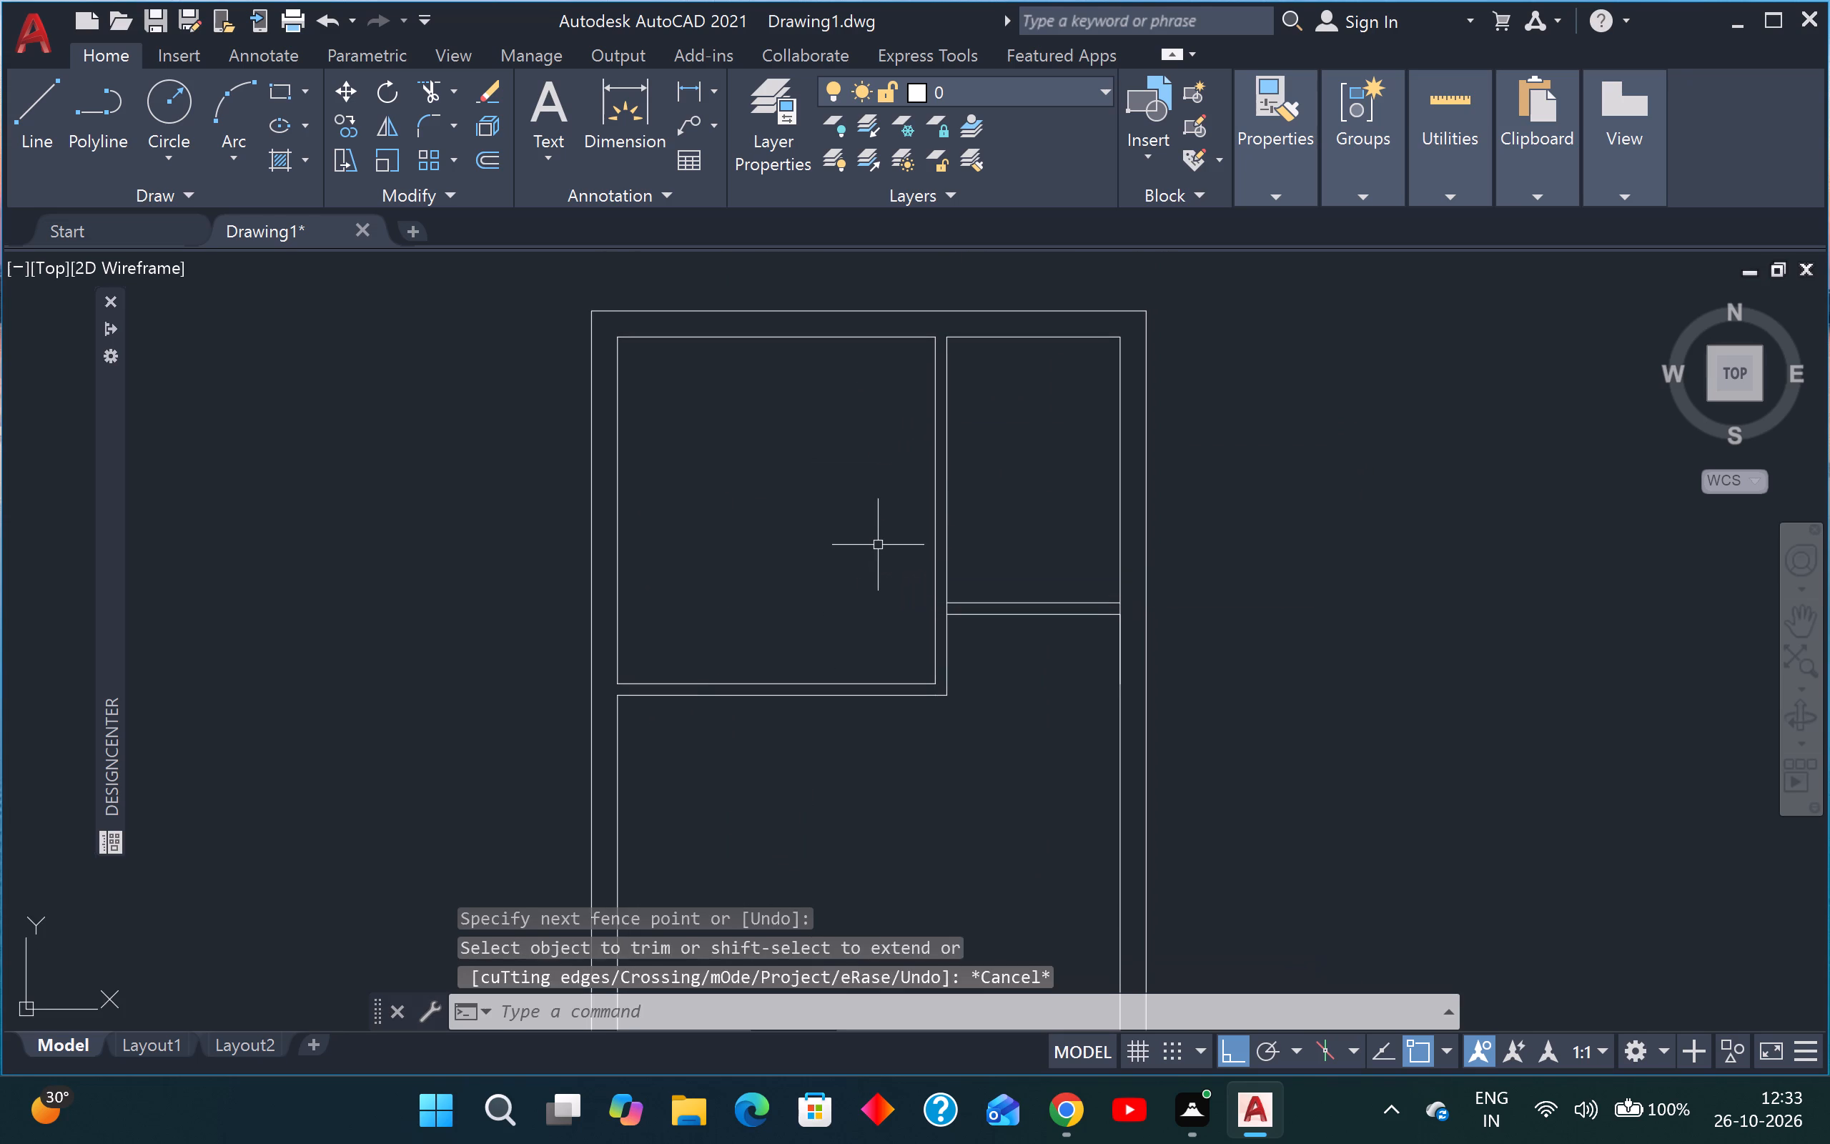
{"action": "key", "text": "Escape"}
{"action": "key", "text": "l"}
{"action": "key", "text": "space"}
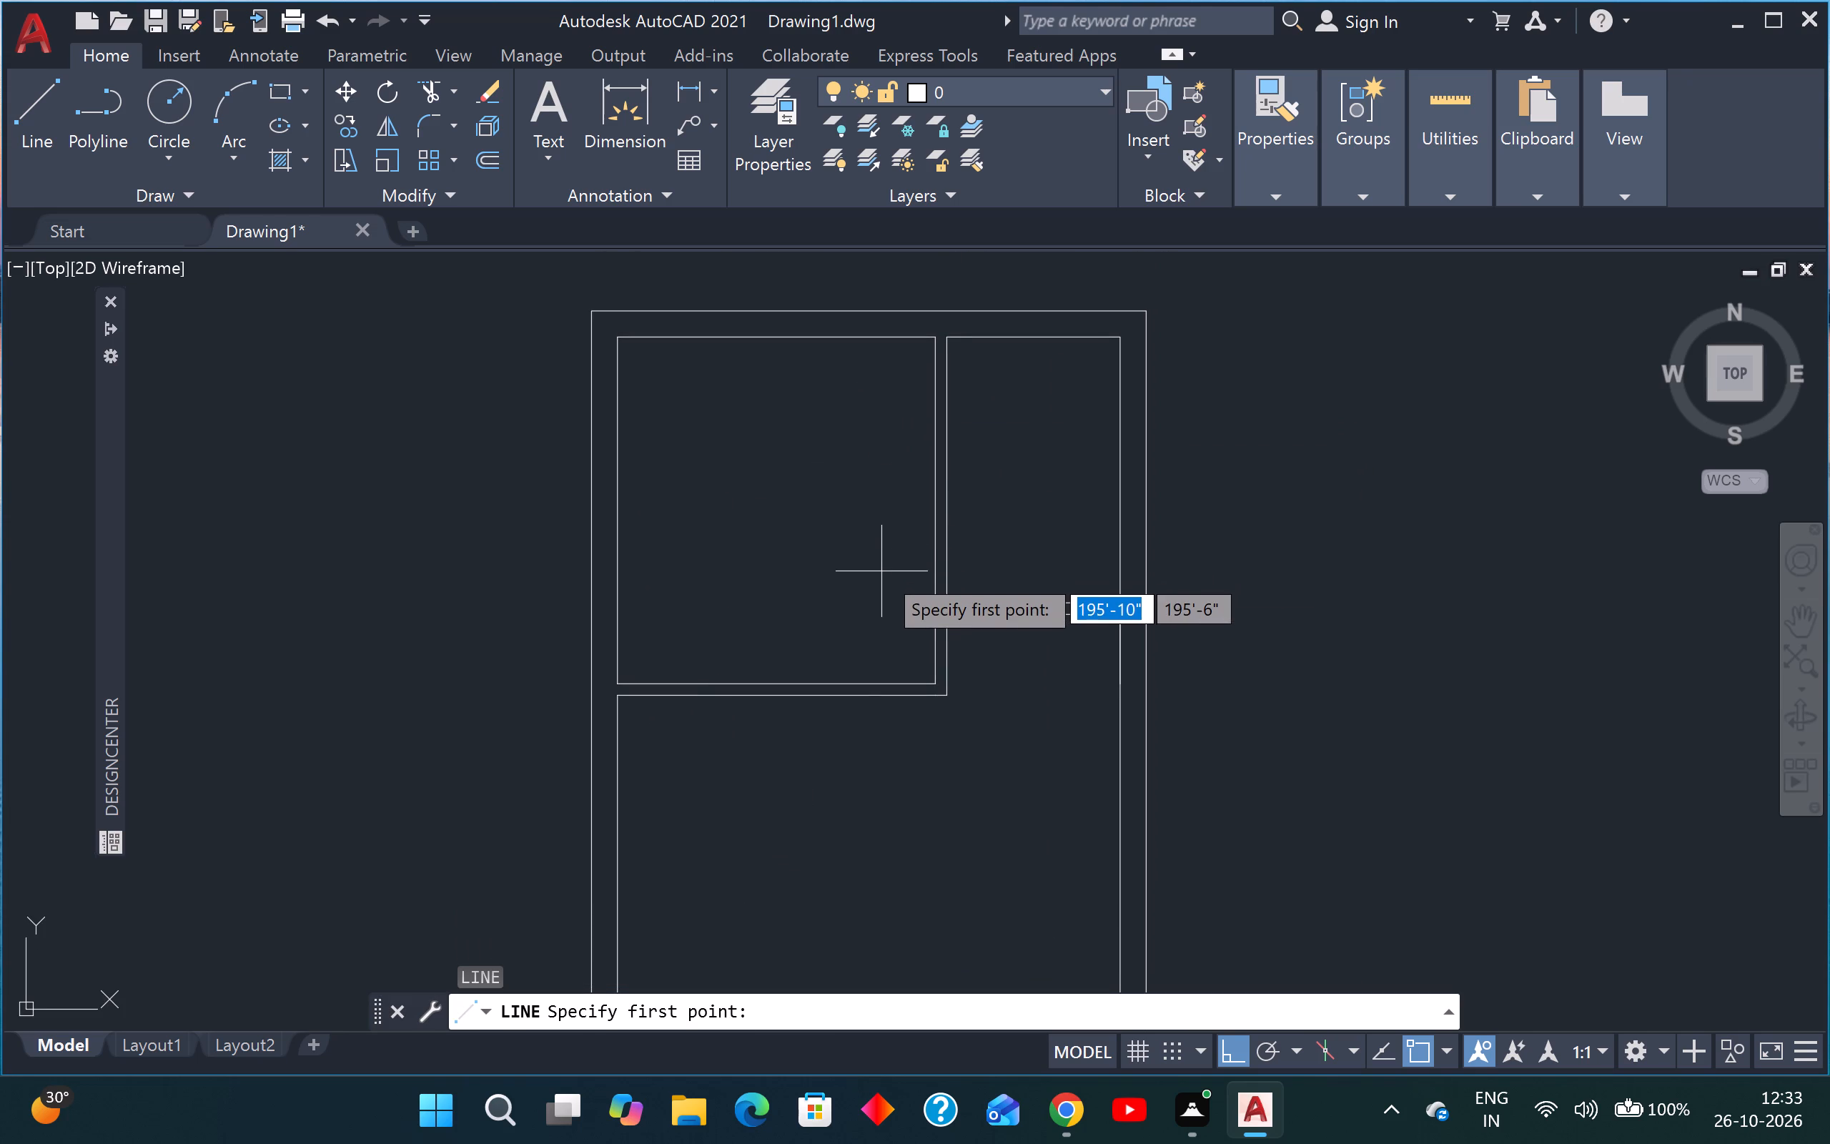
{"action": "scroll", "coordinate": [947, 674], "scroll_direction": "up", "scroll_amount": 2}
{"action": "scroll", "coordinate": [871, 716], "scroll_direction": "up", "scroll_amount": 3}
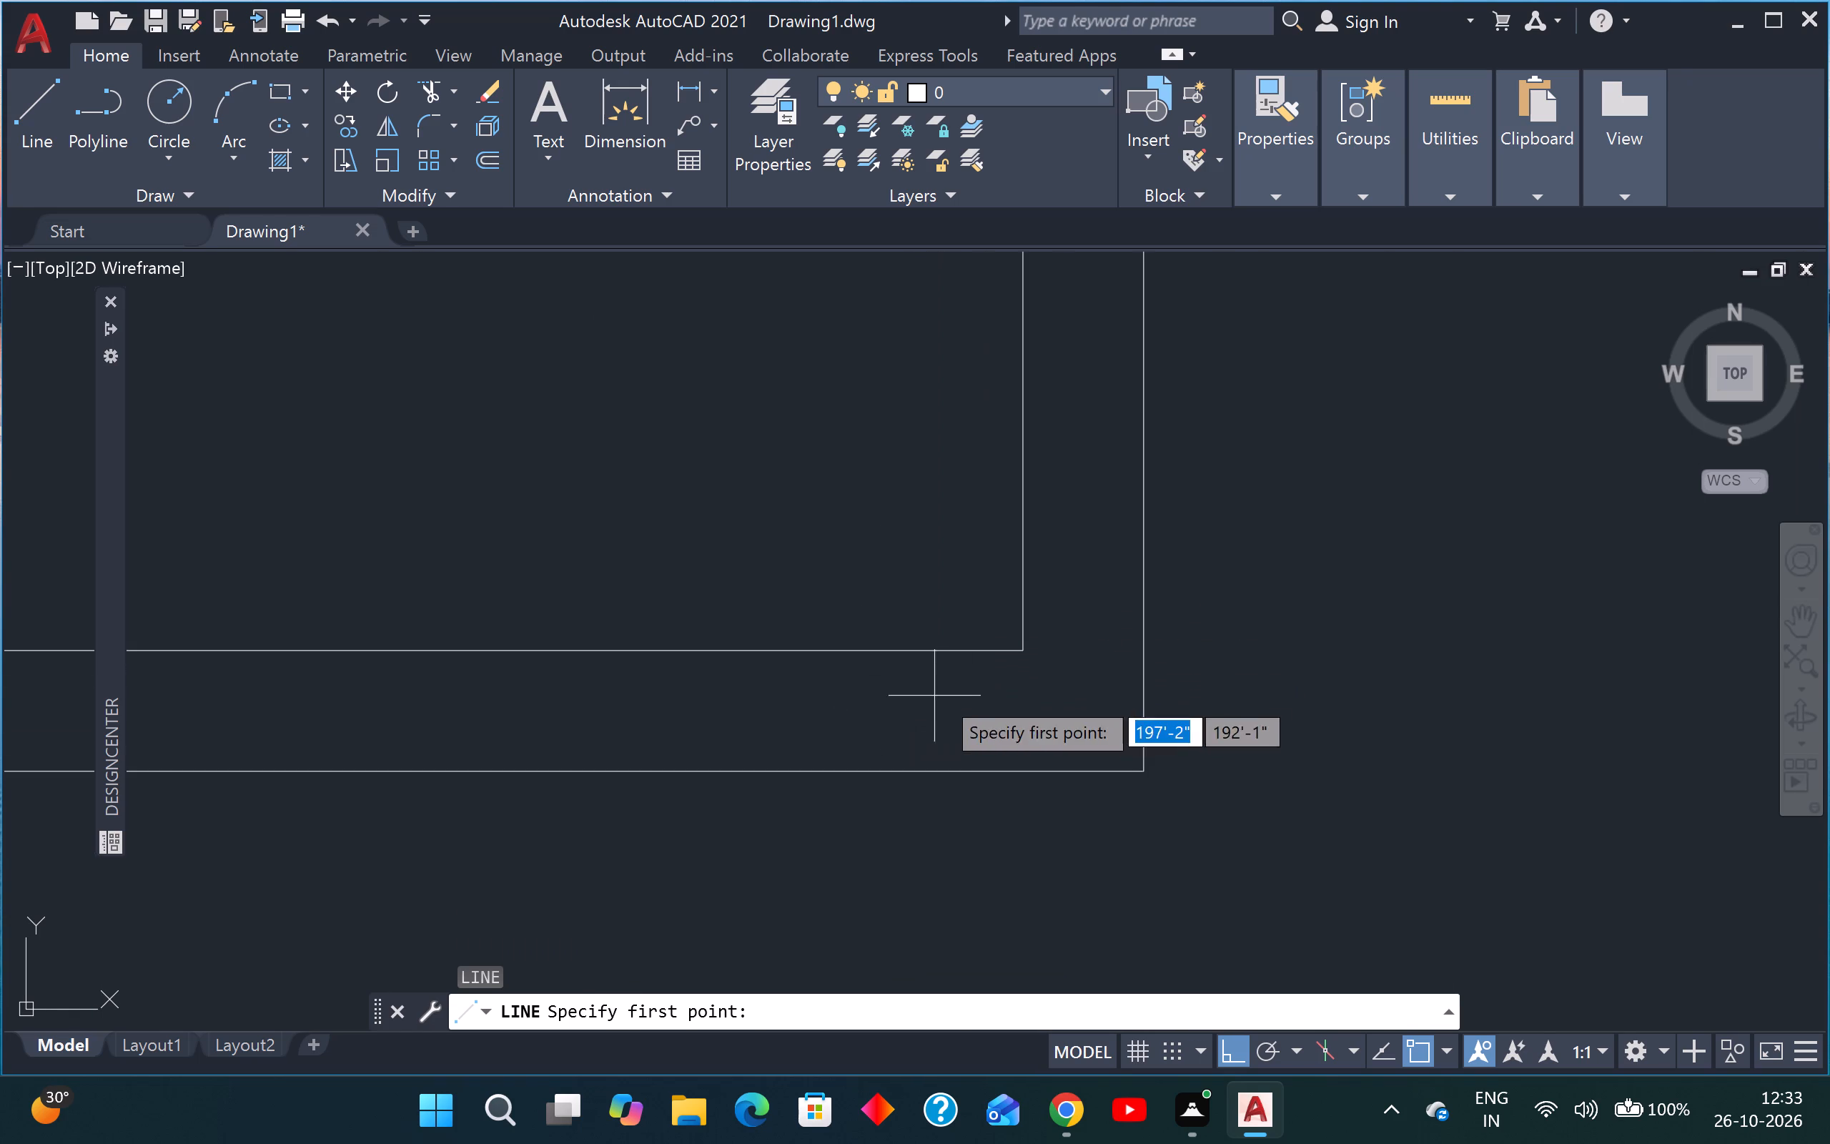
{"action": "left_click", "coordinate": [1019, 657]}
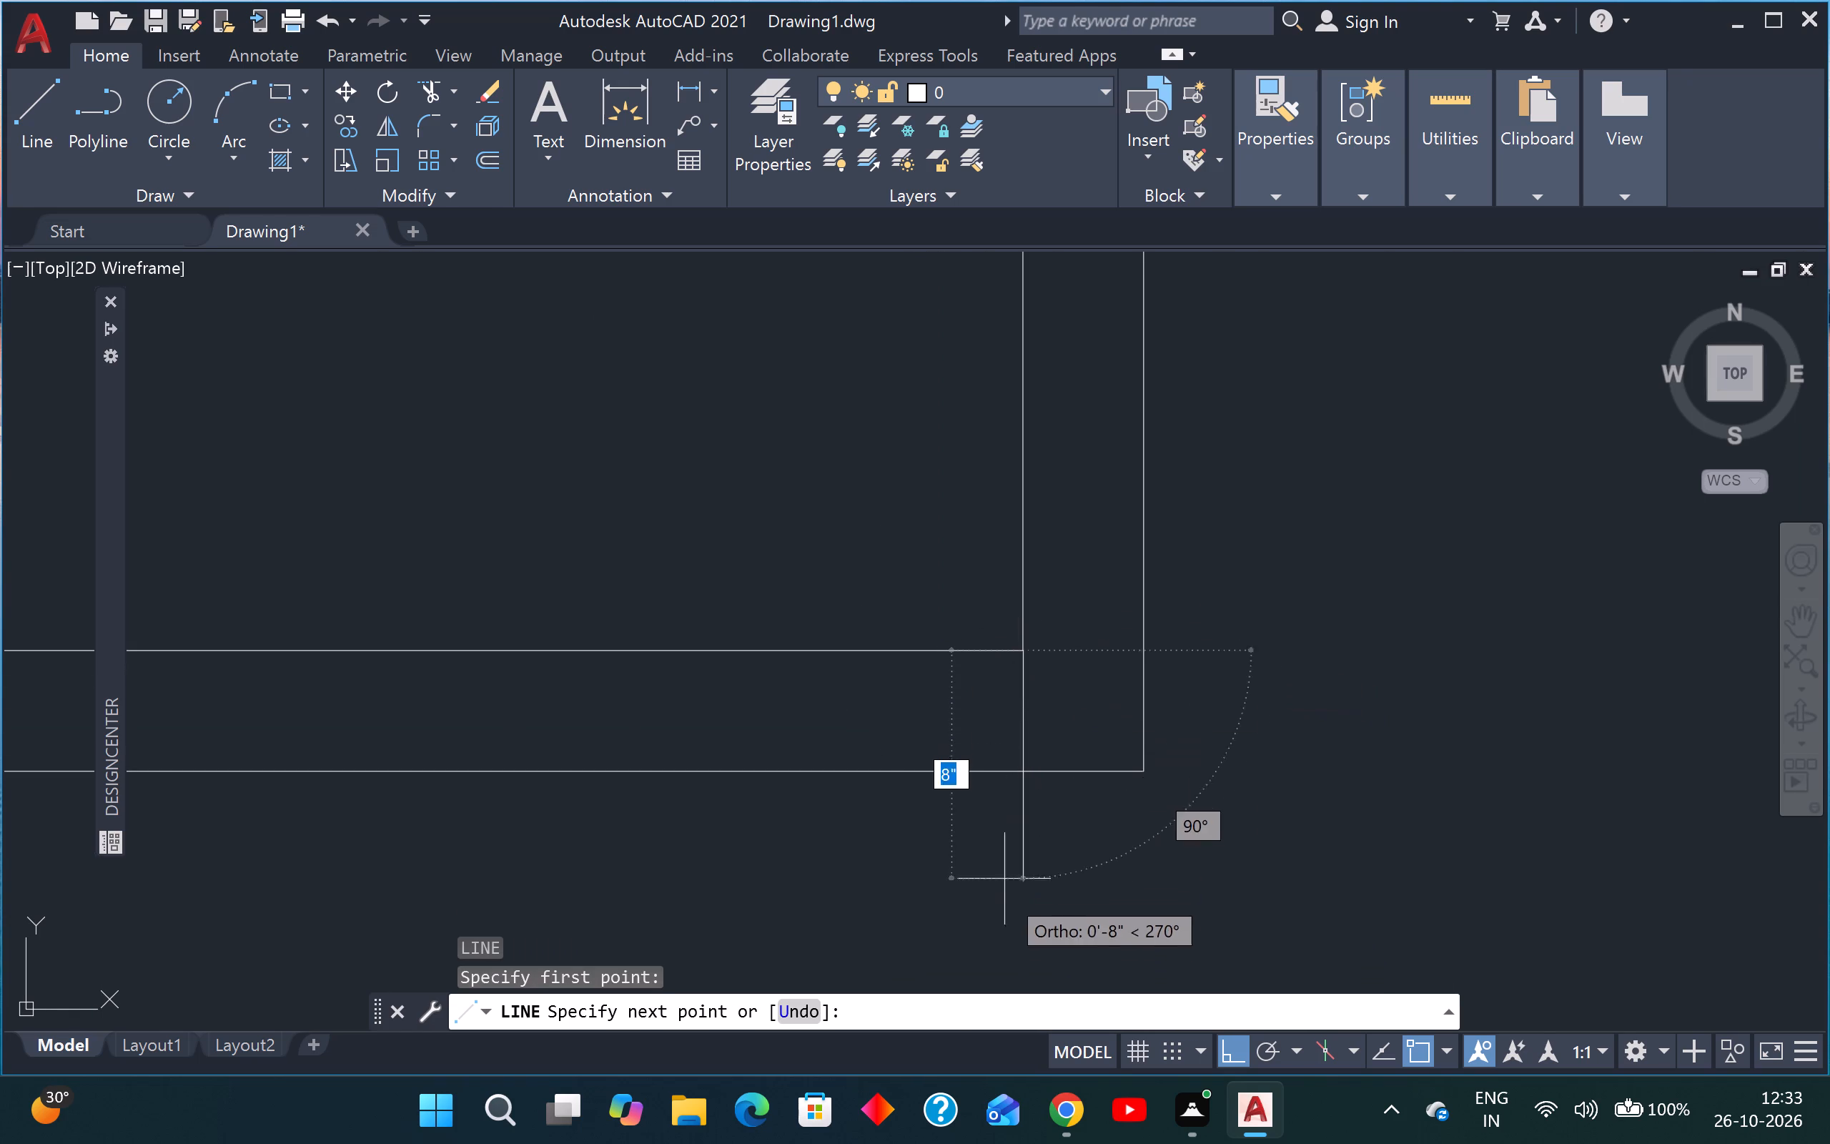
{"action": "key", "text": "Escape"}
{"action": "key", "text": "space"}
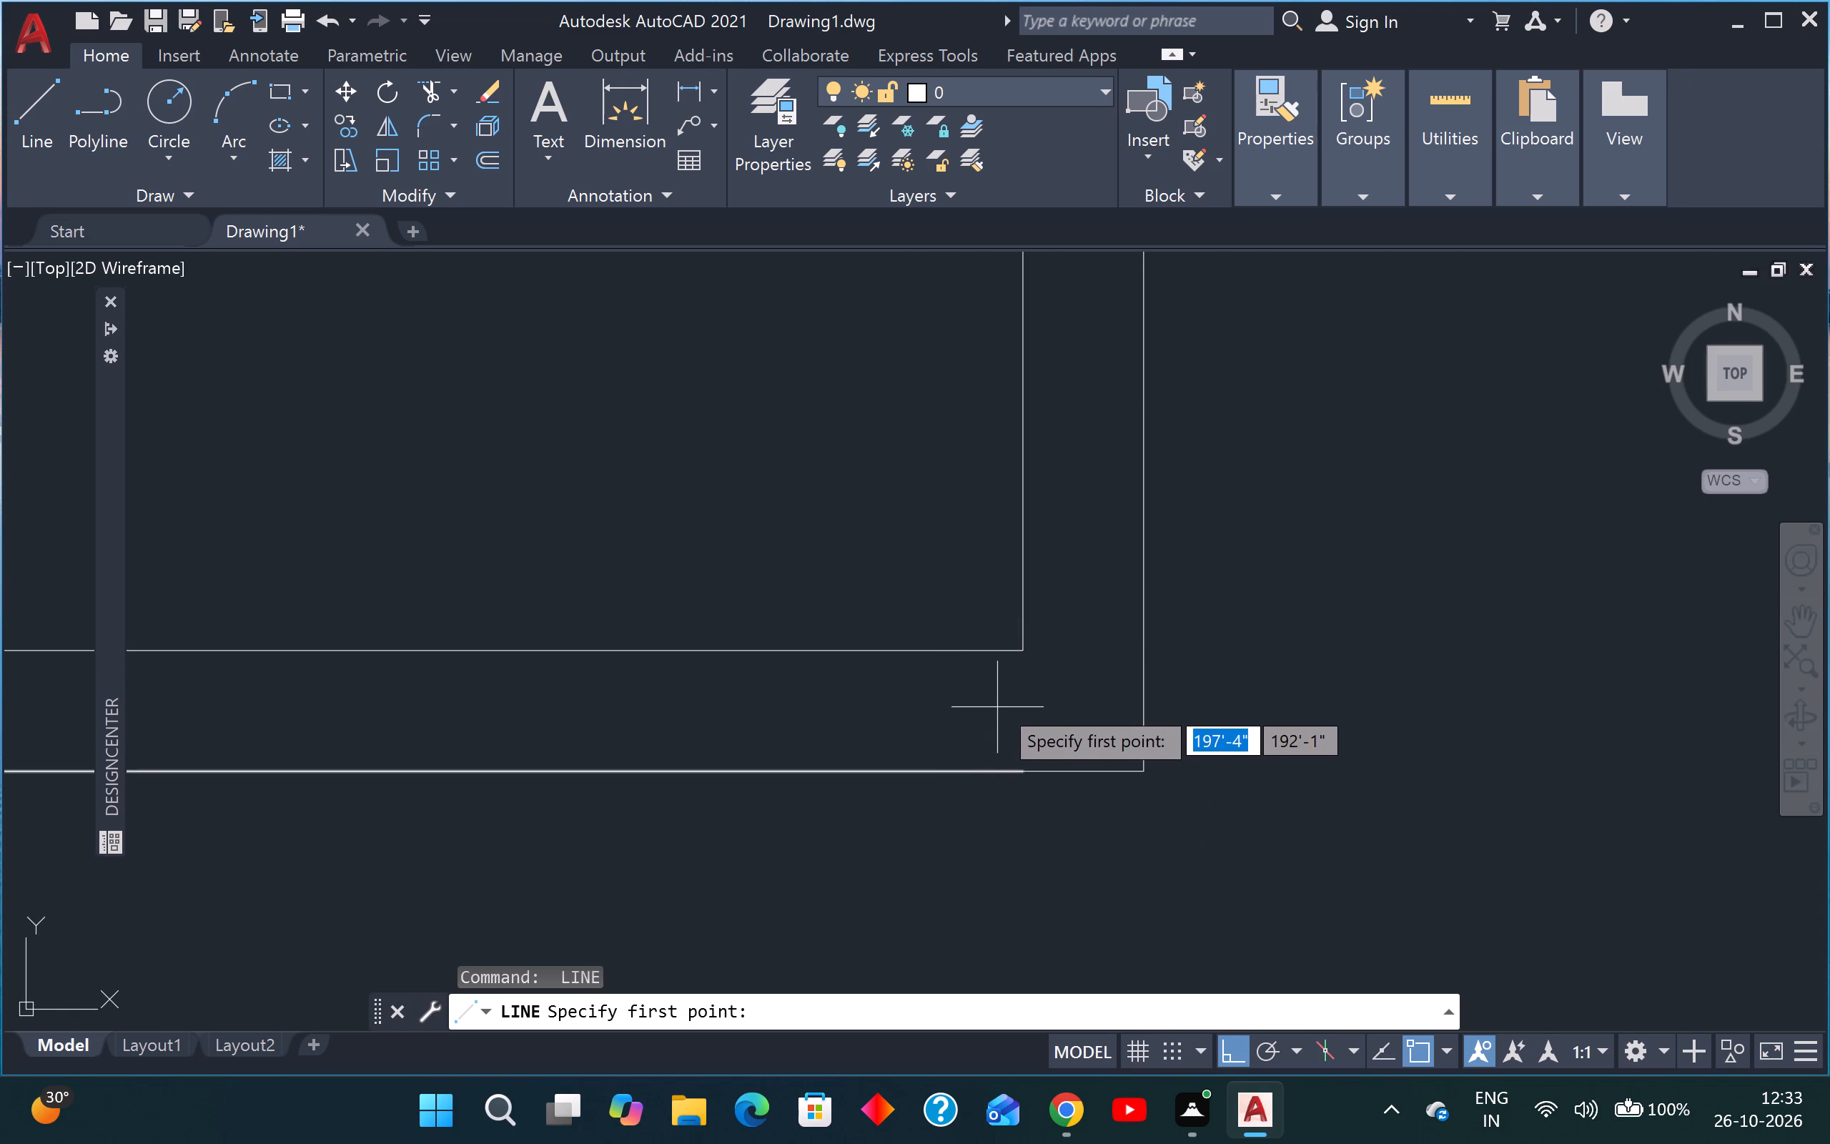
{"action": "left_click", "coordinate": [1027, 651]}
{"action": "left_click", "coordinate": [1032, 842]}
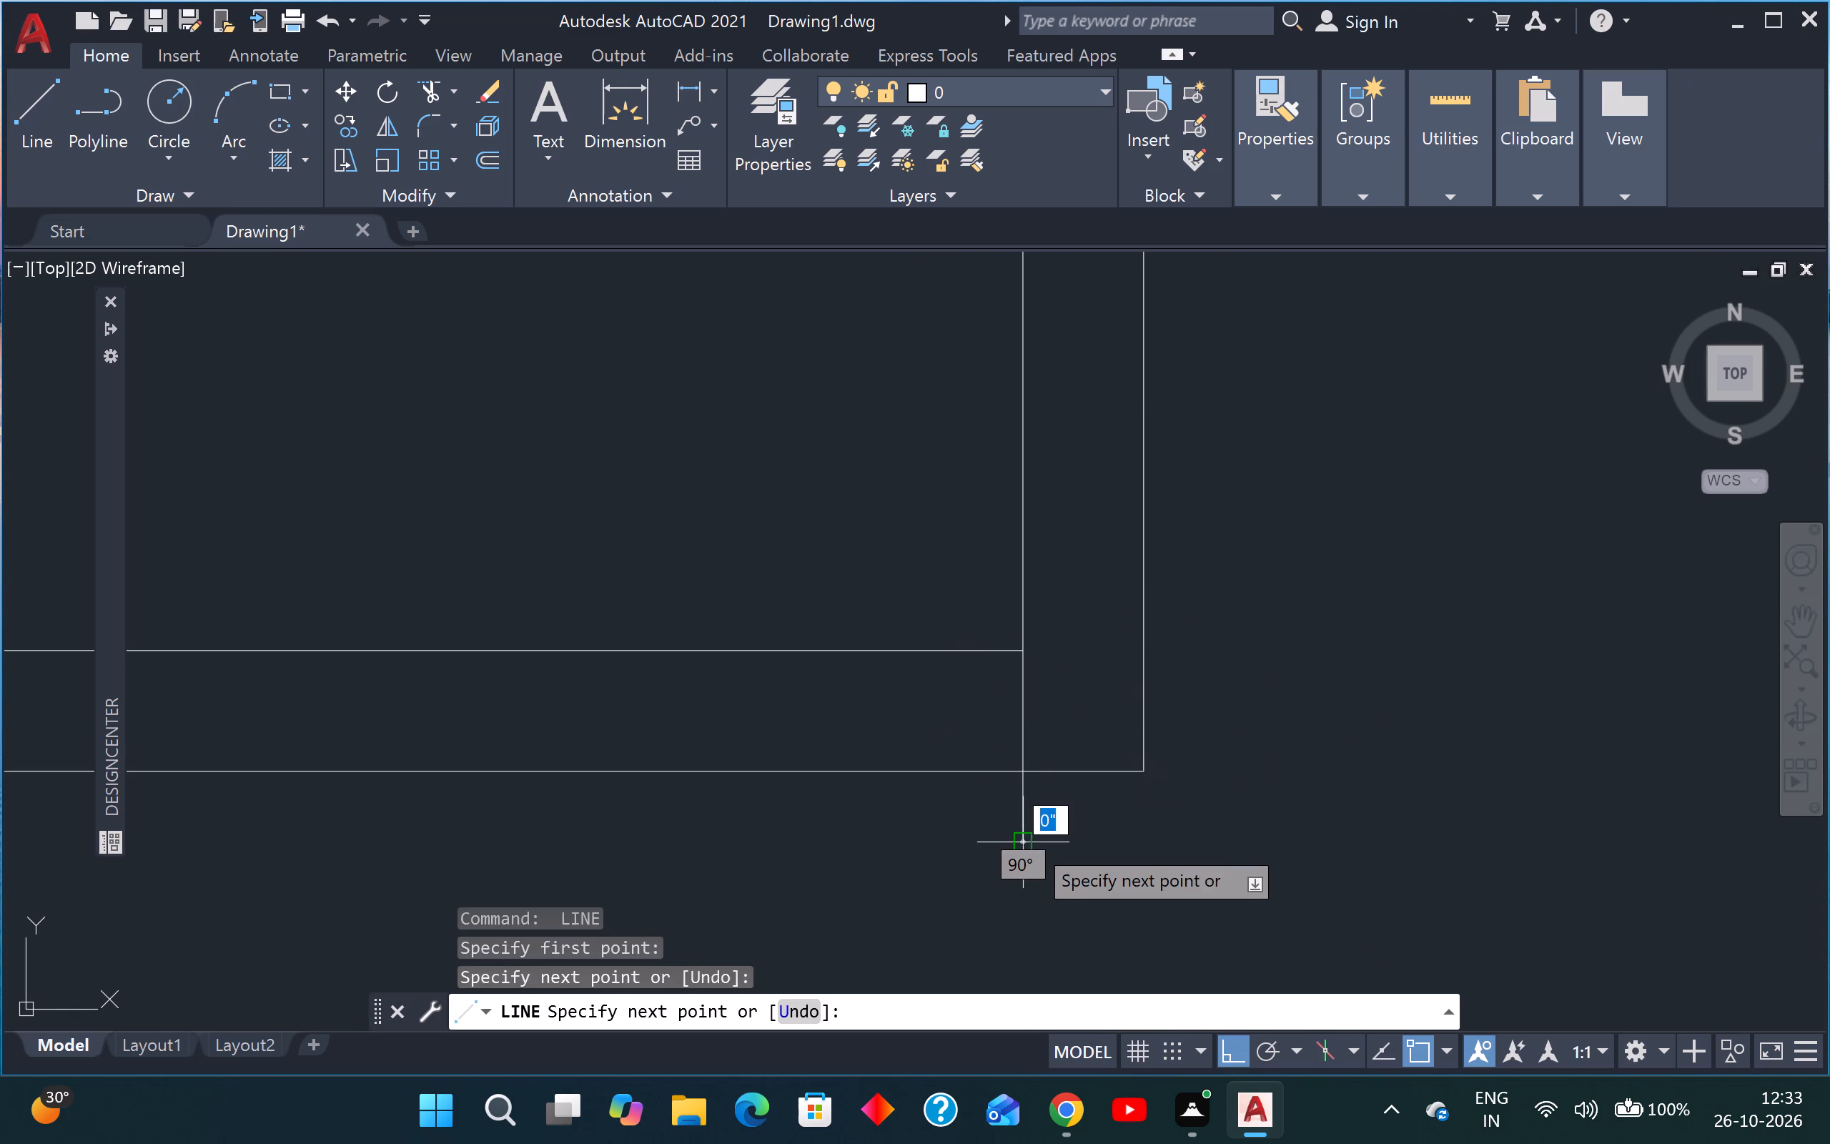
{"action": "key", "text": "Escape"}
Trim the part of the new vertical line that extends below the partition's lower line.
{"action": "key", "text": "t"}
{"action": "key", "text": "r"}
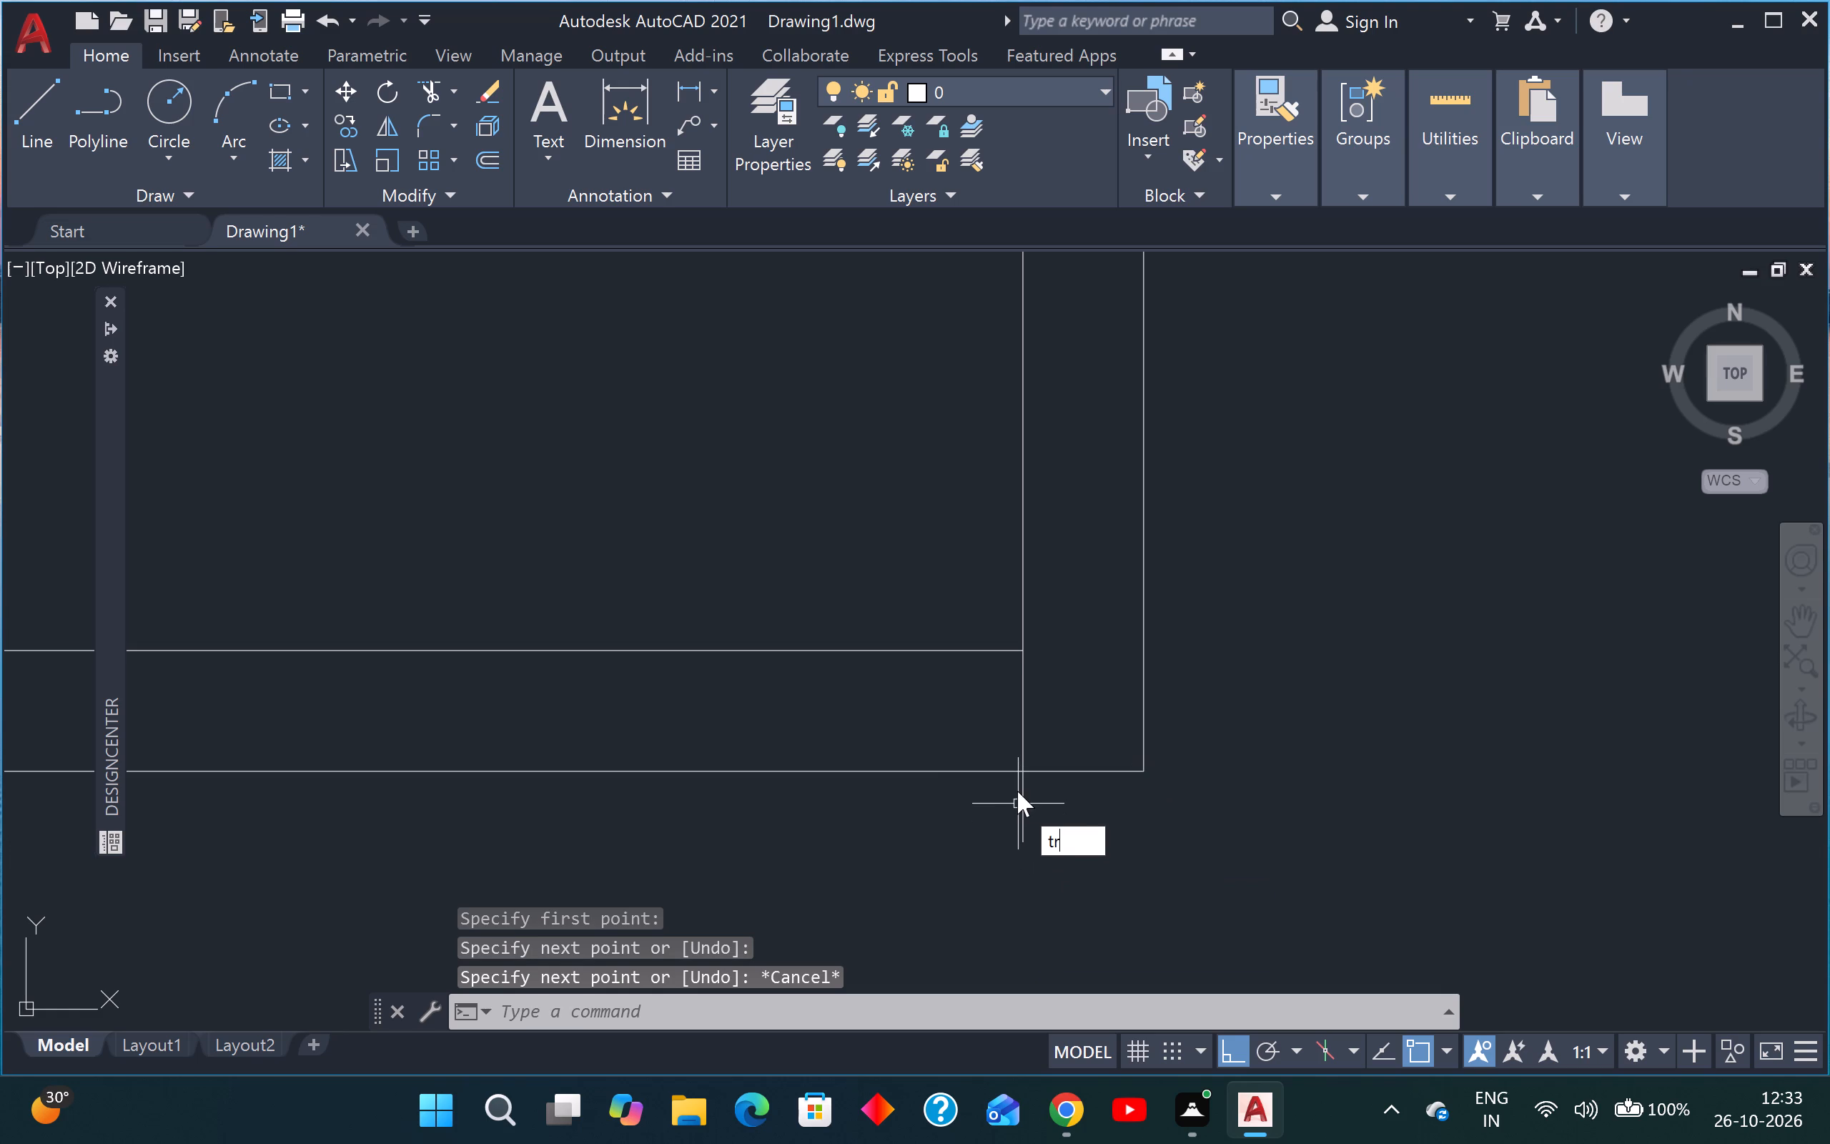
{"action": "key", "text": "space"}
{"action": "left_click", "coordinate": [1039, 793]}
{"action": "left_click", "coordinate": [947, 804]}
{"action": "scroll", "coordinate": [967, 794], "scroll_direction": "down", "scroll_amount": 3}
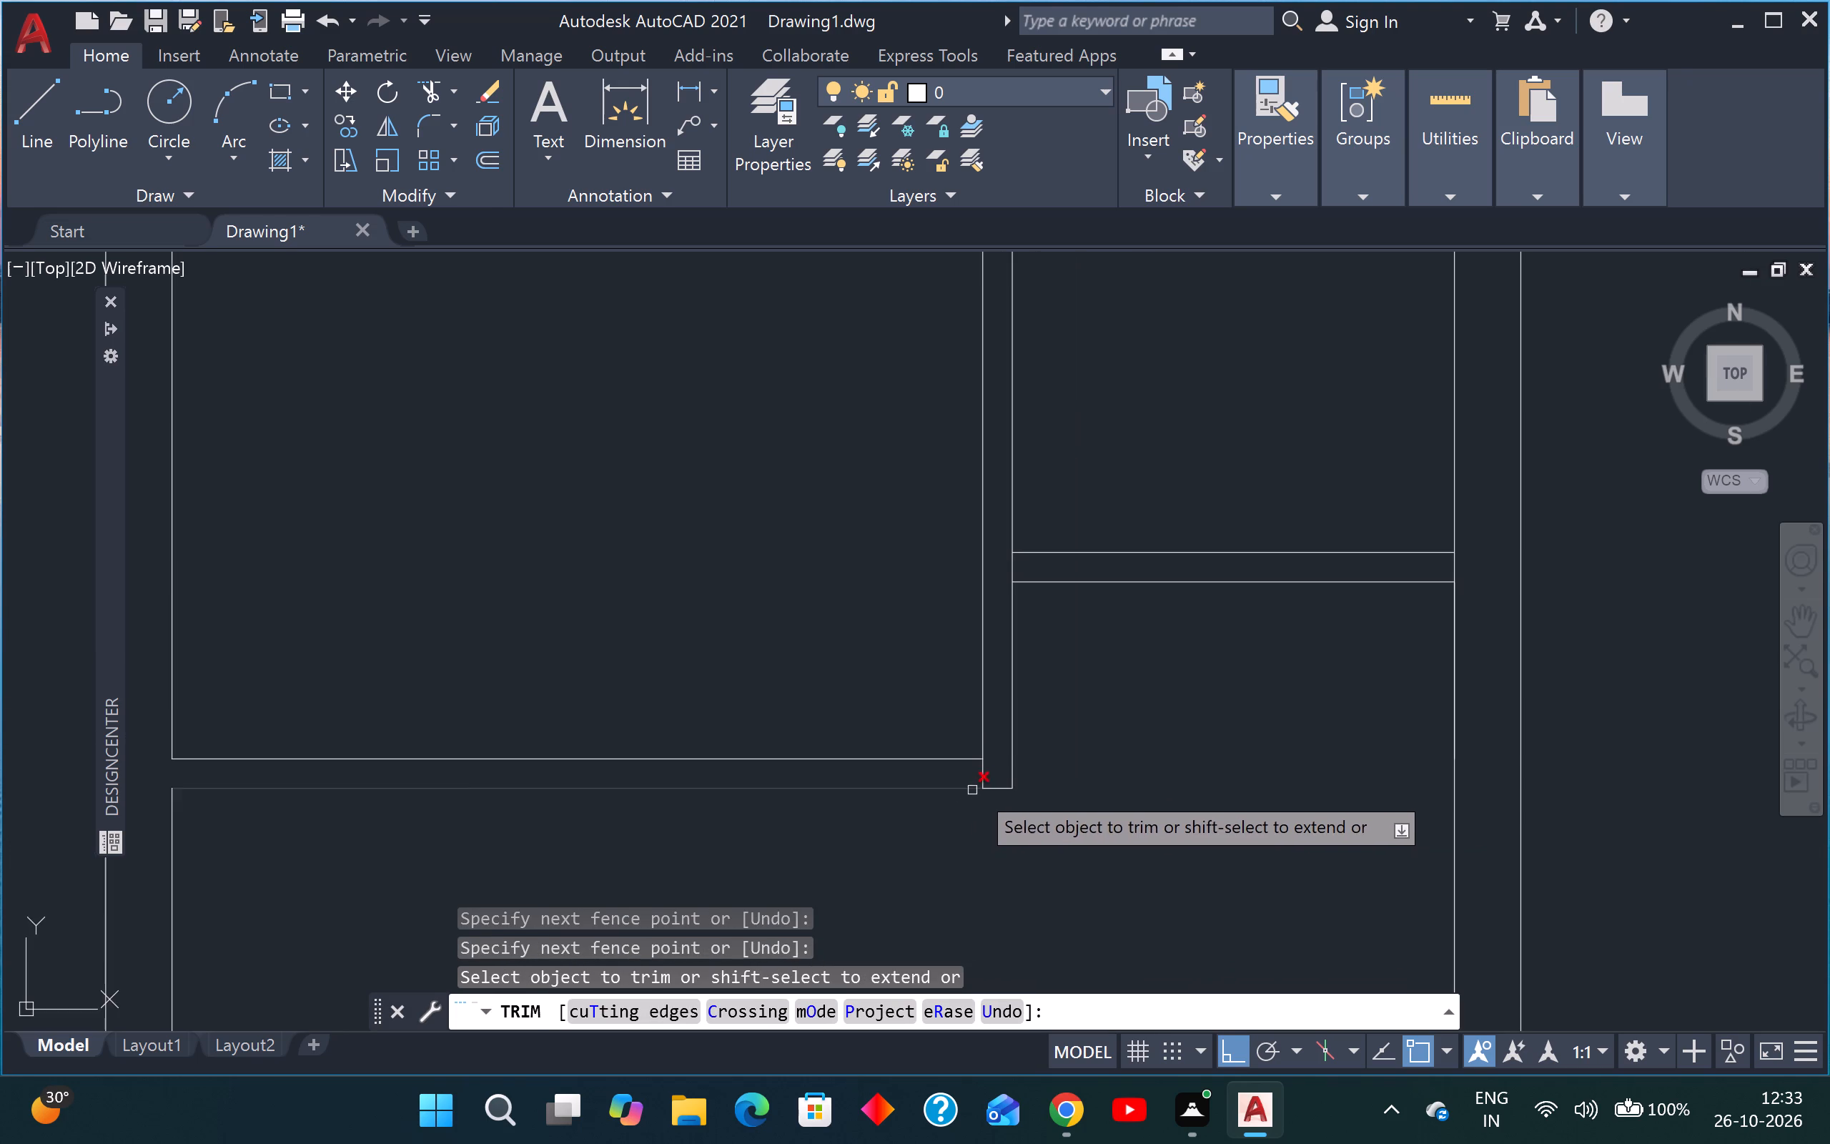
{"action": "scroll", "coordinate": [975, 789], "scroll_direction": "down", "scroll_amount": 2}
{"action": "scroll", "coordinate": [951, 852], "scroll_direction": "up", "scroll_amount": 2}
{"action": "key", "text": "Escape"}
{"action": "key", "text": "Escape"}
Offset the short line crossing the partition 8" to the left, away from the room's corner.
{"action": "type", "text": "o"}
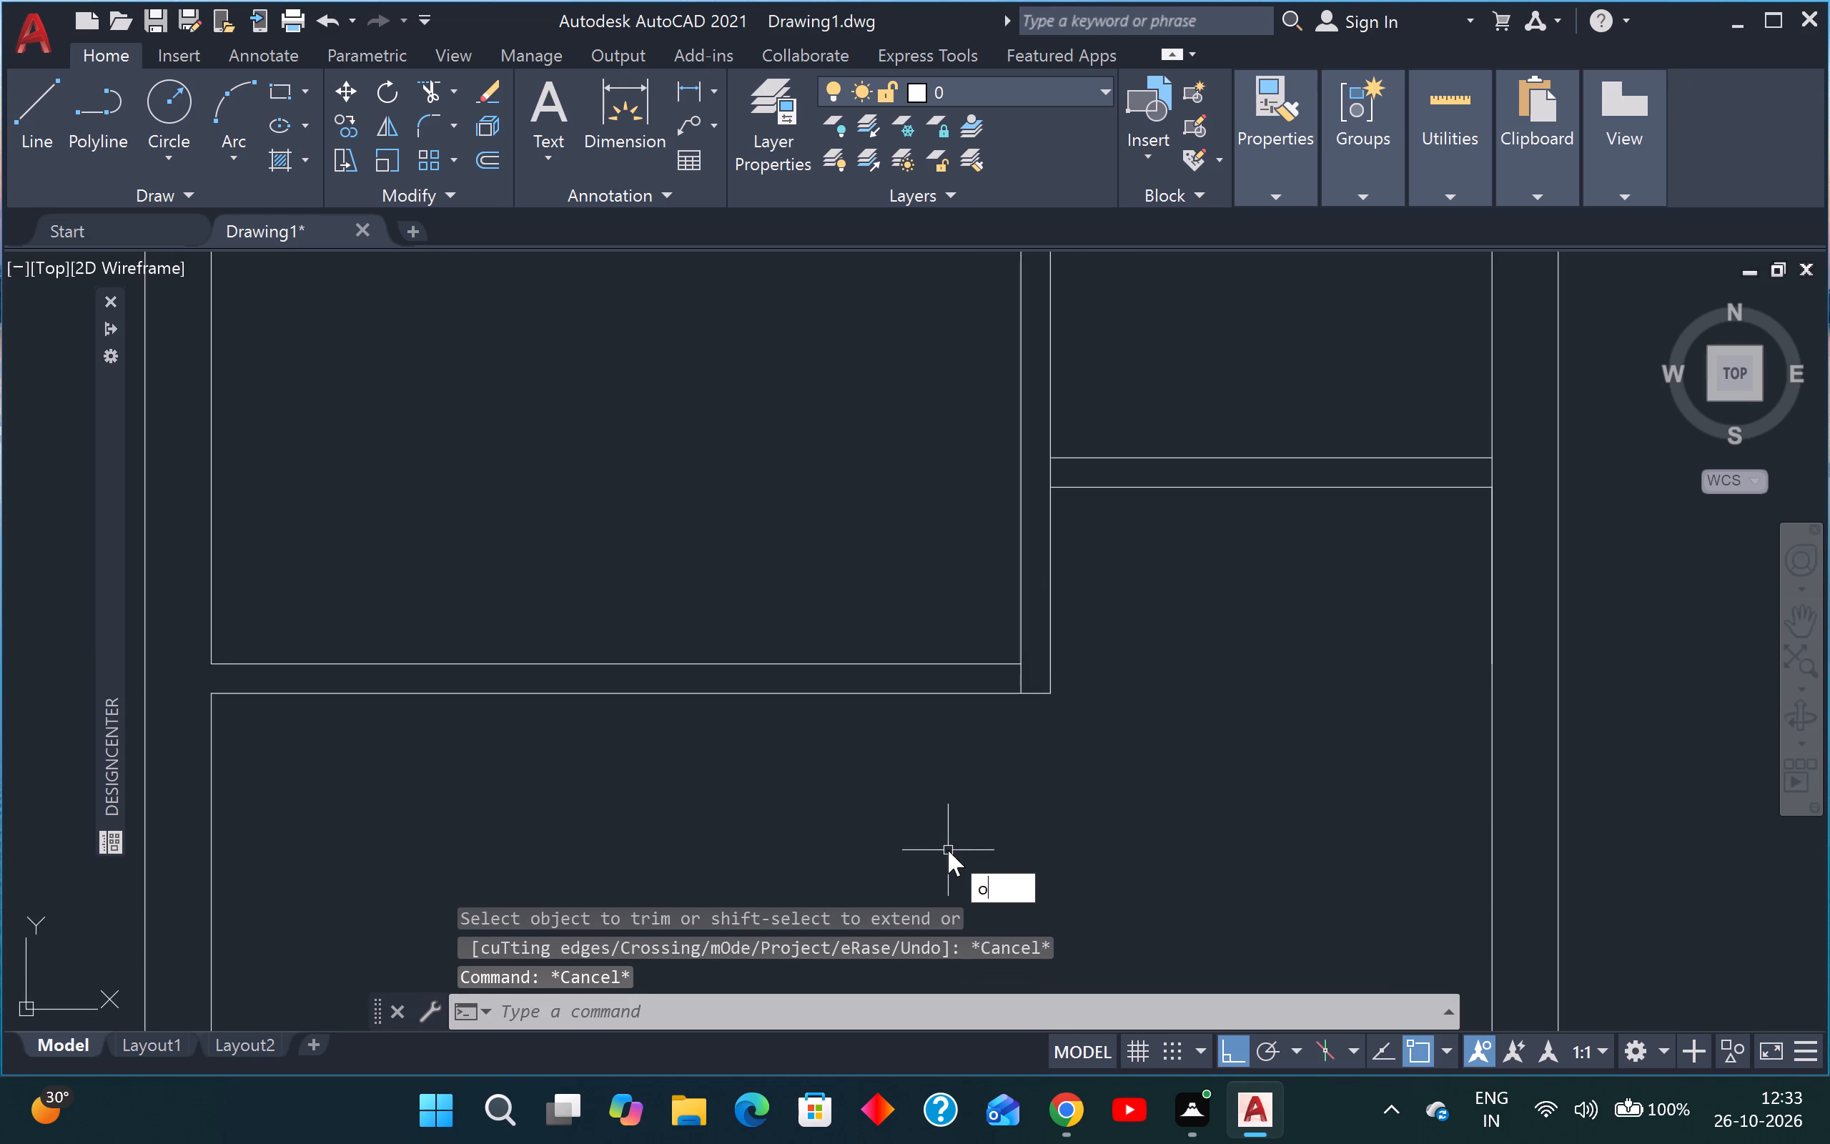
{"action": "key", "text": "space"}
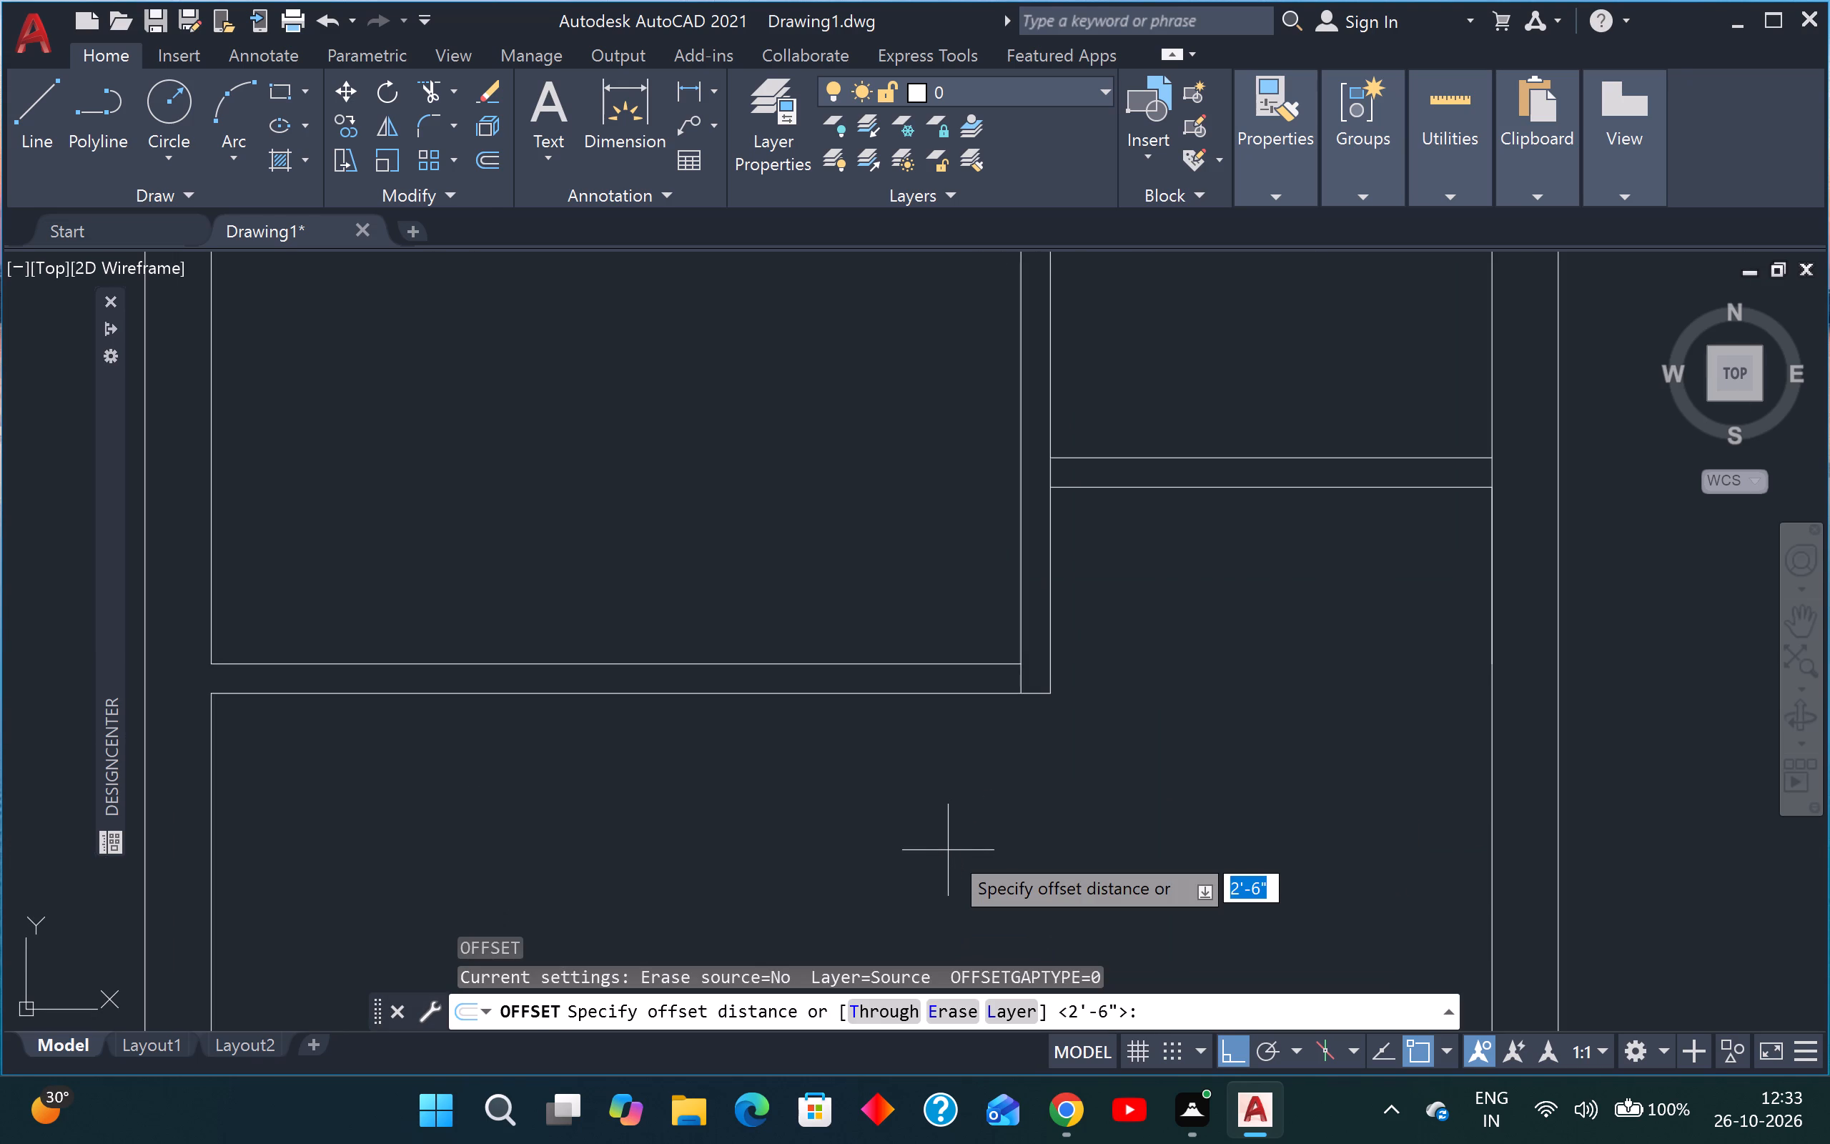
{"action": "key", "text": "8"}
{"action": "key", "text": "shift+quotedbl"}
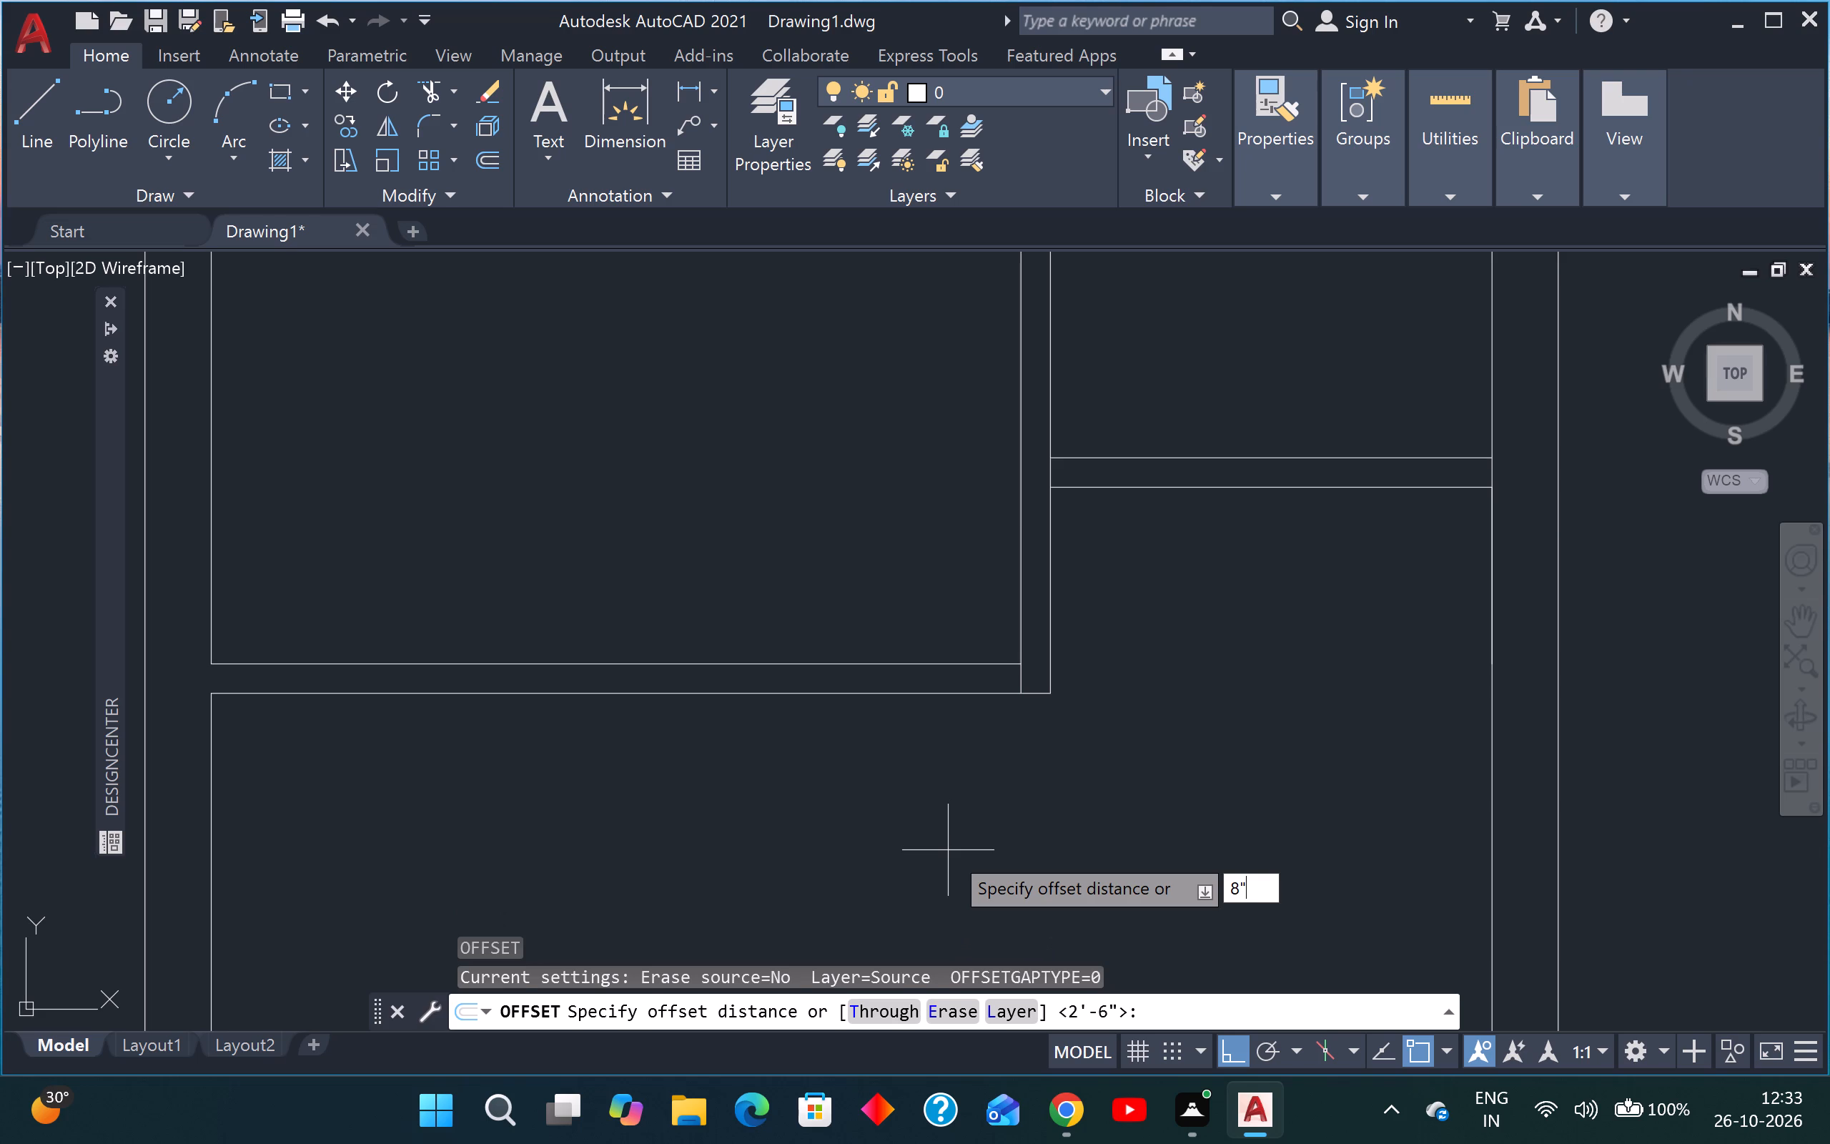
{"action": "key", "text": "Return"}
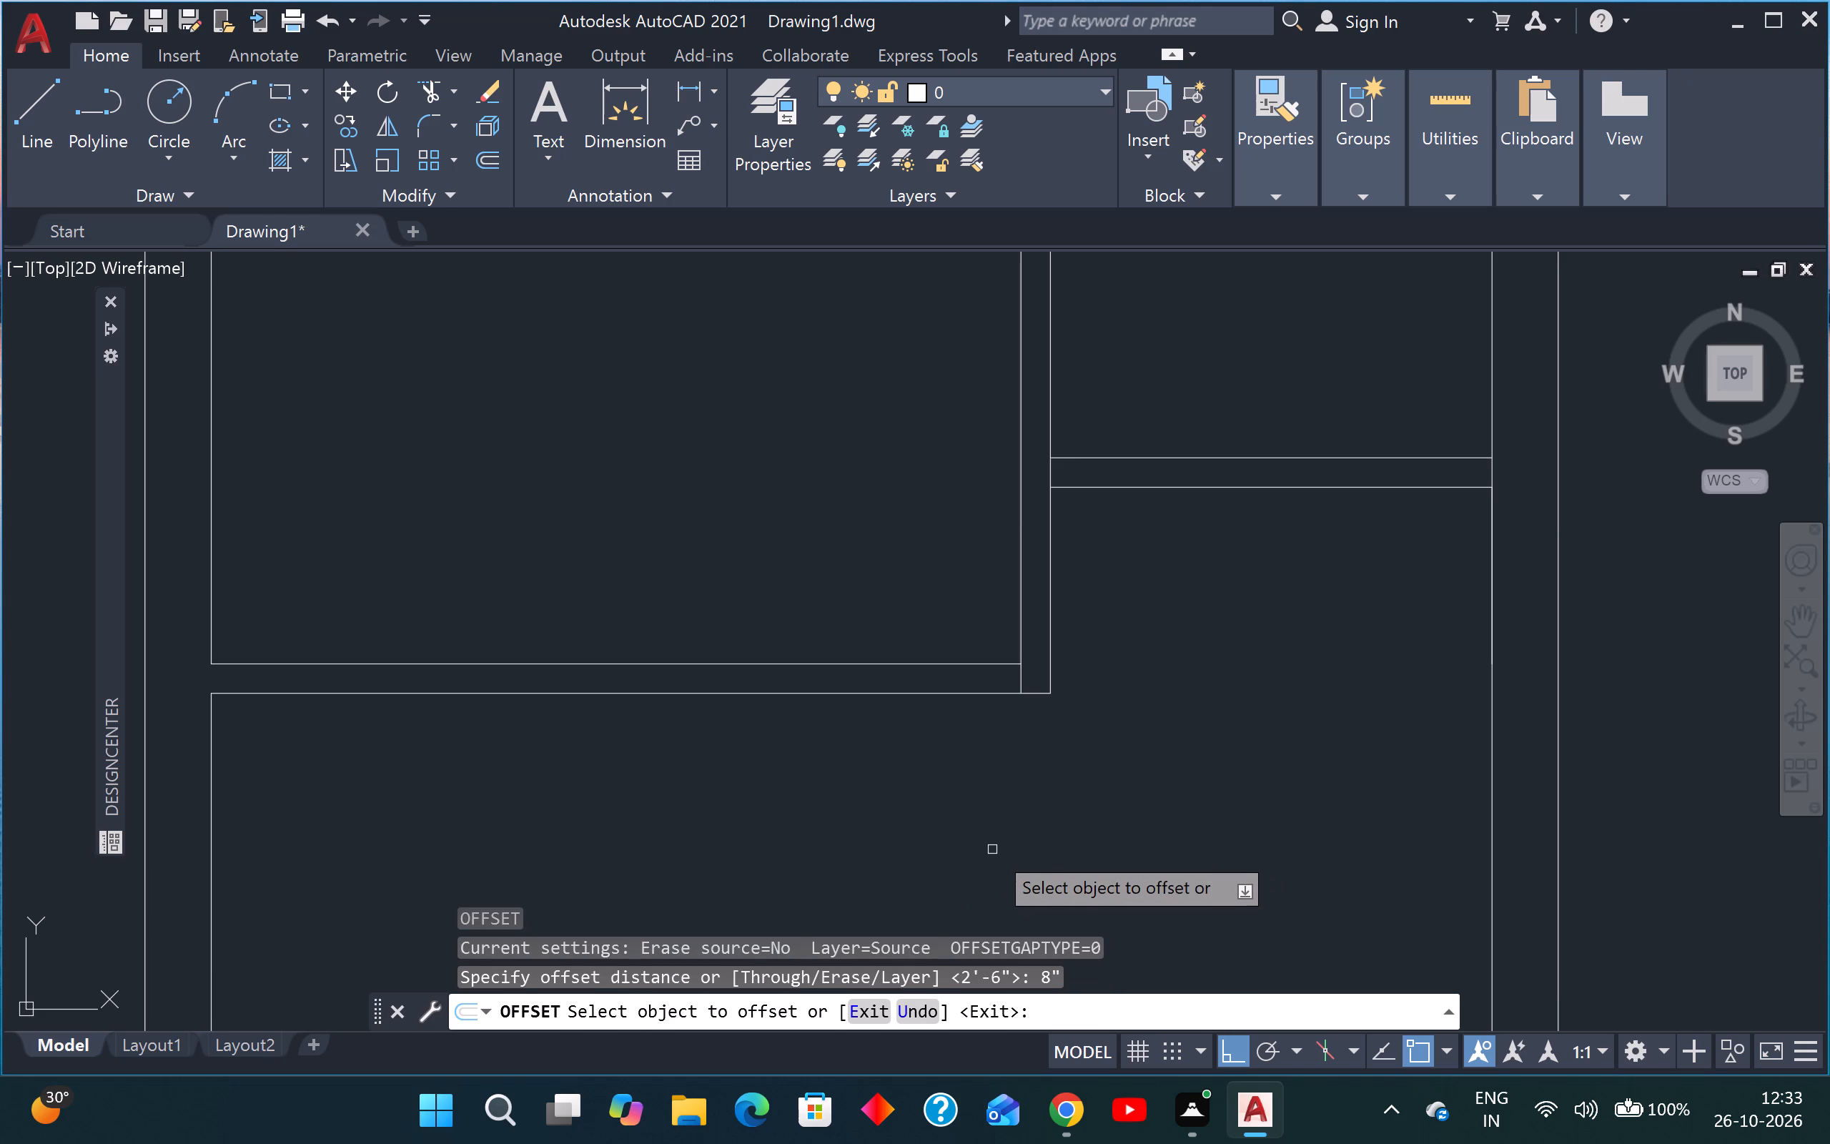
{"action": "scroll", "coordinate": [1027, 658], "scroll_direction": "up", "scroll_amount": 2}
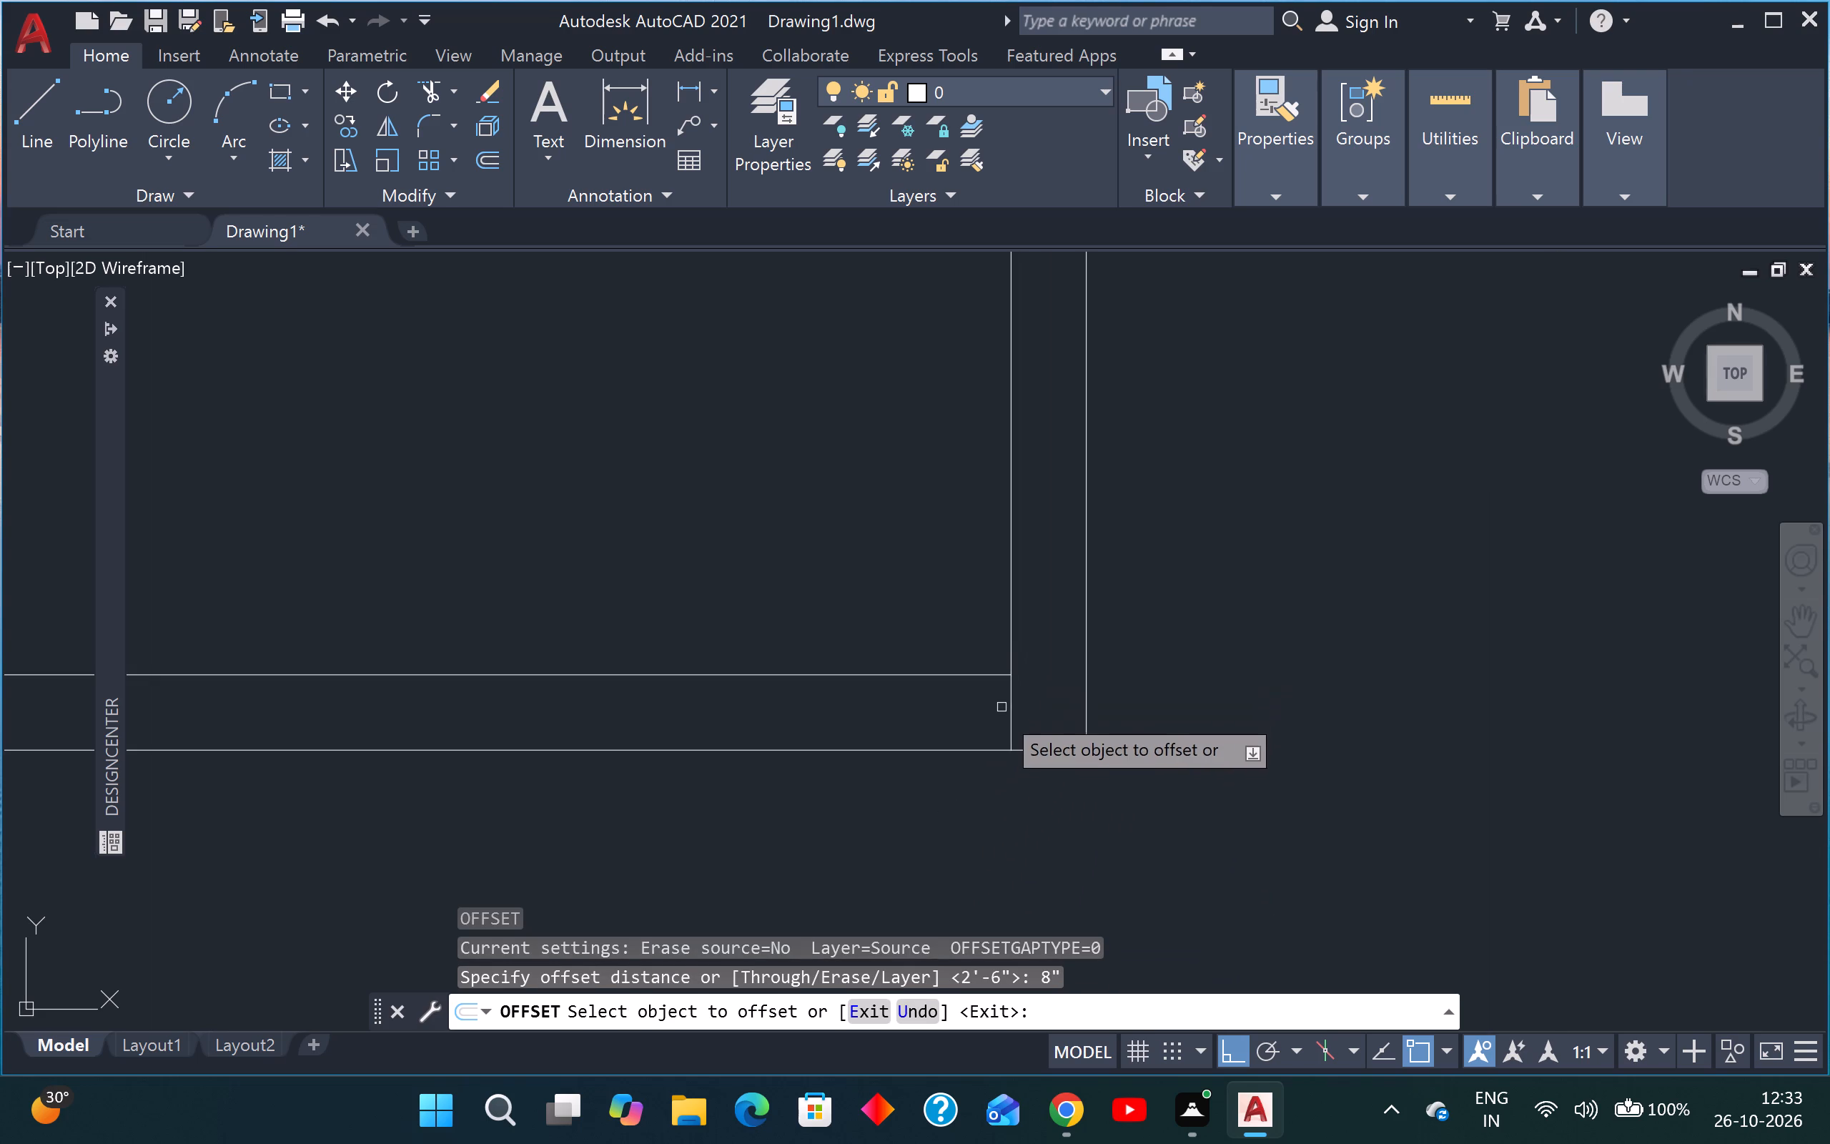
{"action": "left_click_drag", "start_coordinate": [1010, 719], "coordinate": [1003, 718]}
{"action": "left_click", "coordinate": [708, 728]}
{"action": "scroll", "coordinate": [697, 730], "scroll_direction": "down", "scroll_amount": 5}
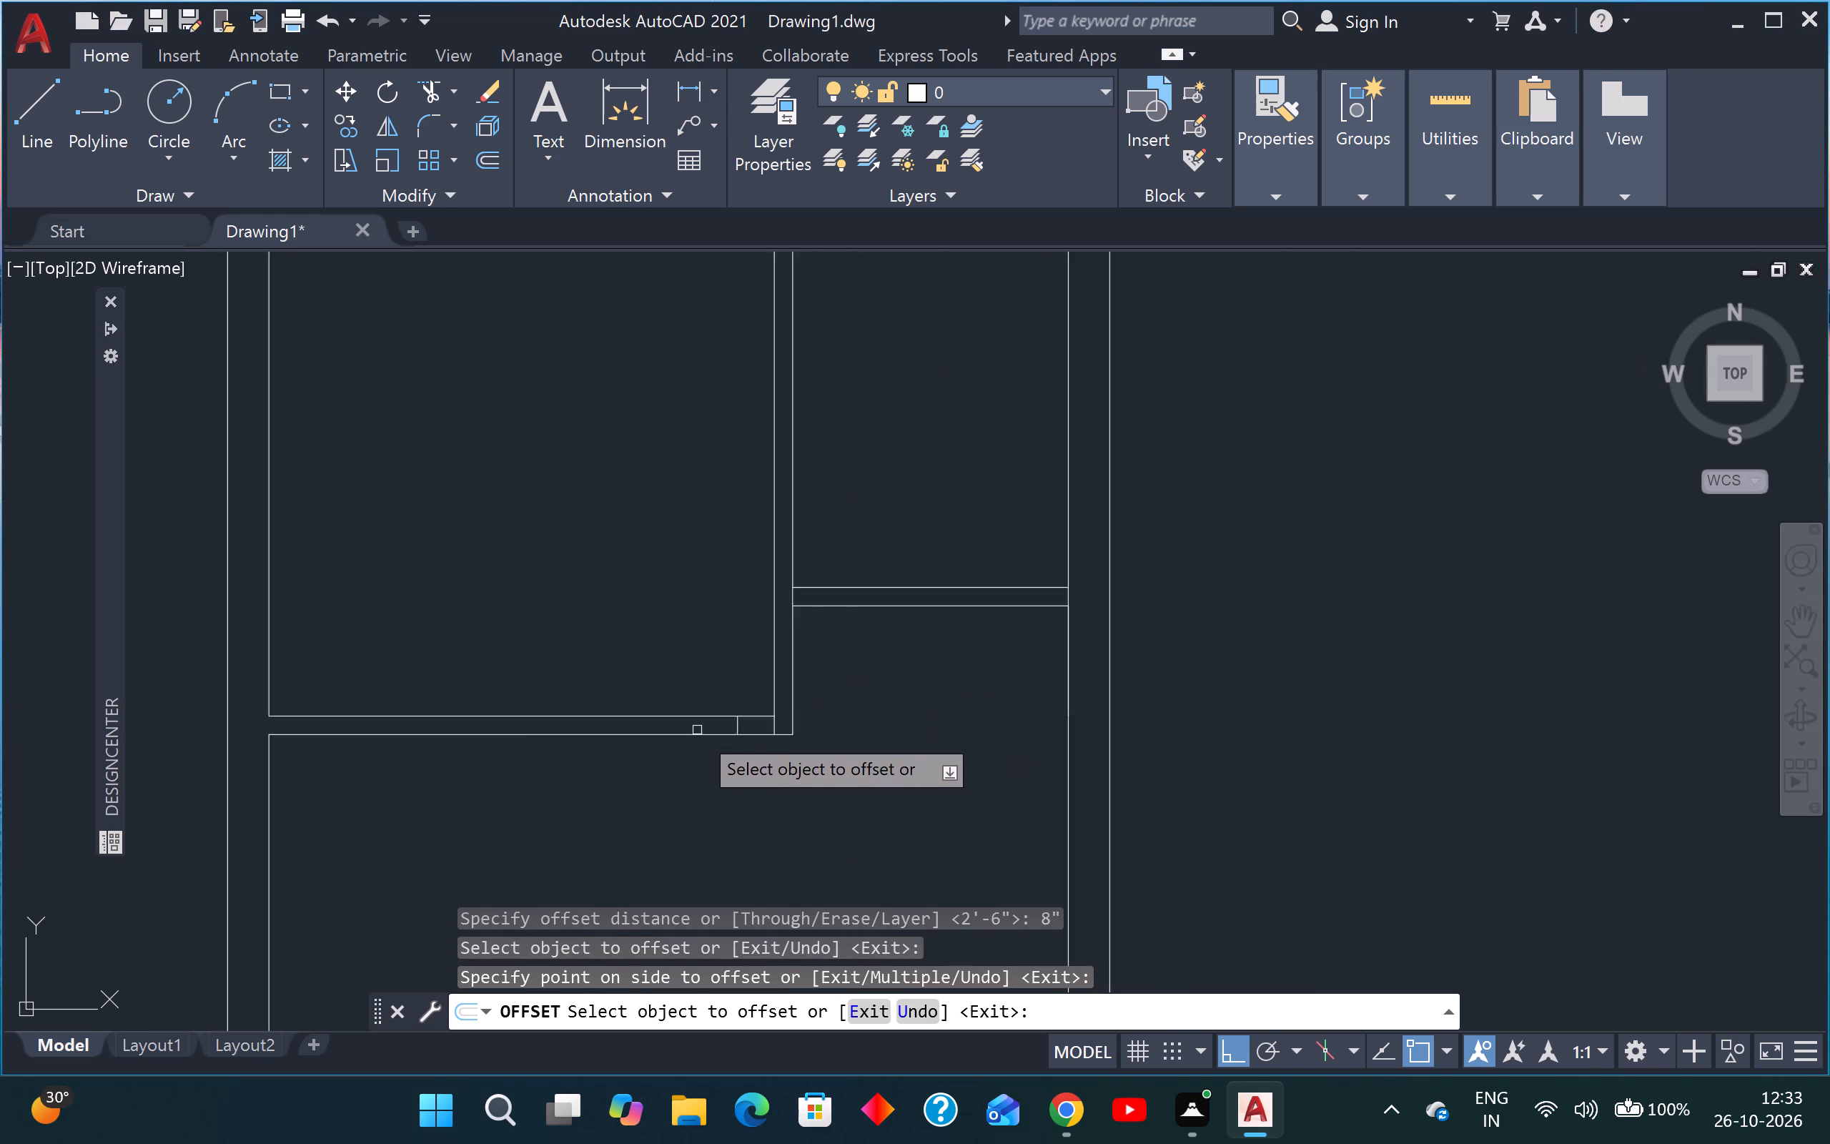
{"action": "scroll", "coordinate": [697, 731], "scroll_direction": "down", "scroll_amount": 1}
{"action": "scroll", "coordinate": [673, 811], "scroll_direction": "up", "scroll_amount": 2}
{"action": "key", "text": "Escape"}
{"action": "key", "text": "Escape"}
{"action": "key", "text": "Escape"}
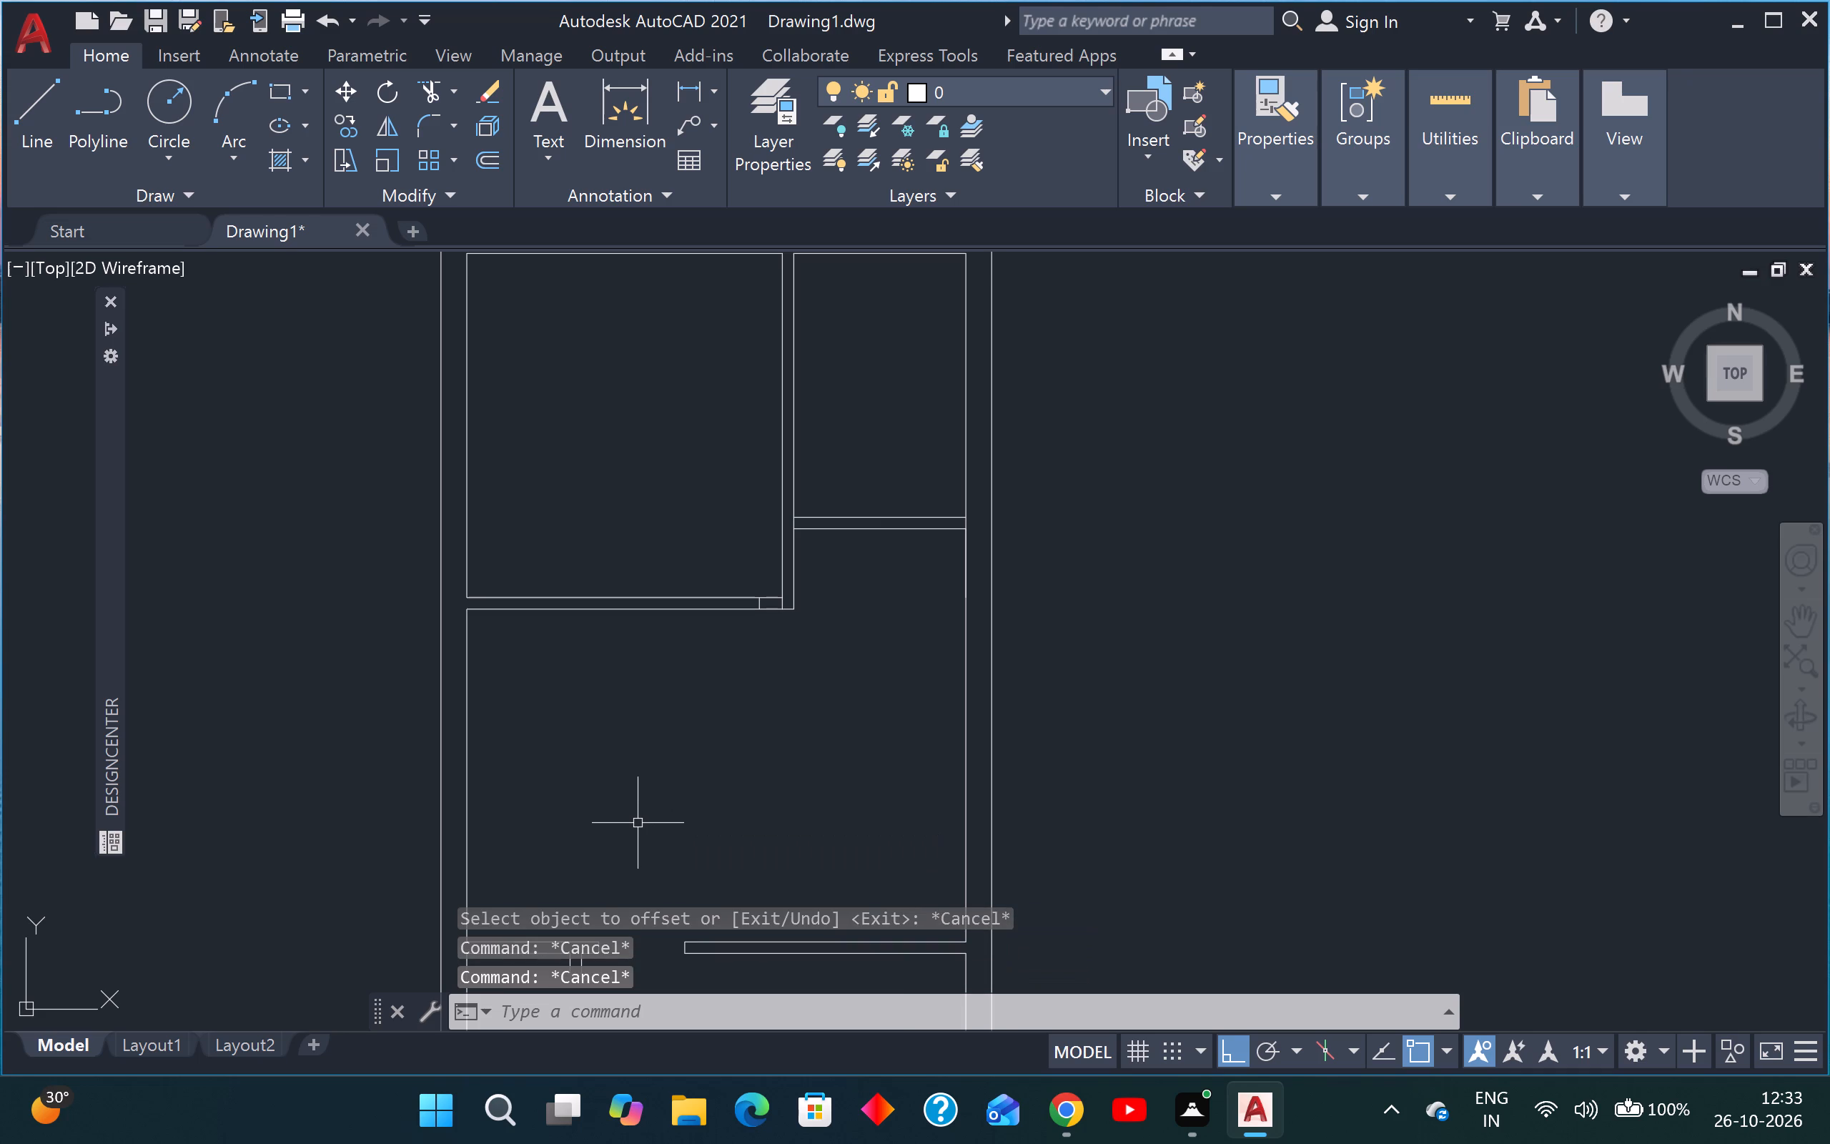
Offset the new partition-crossing line 2'6" further left to mark the other side of the opening.
{"action": "type", "text": "o"}
{"action": "key", "text": "space"}
{"action": "type", "text": "2'"}
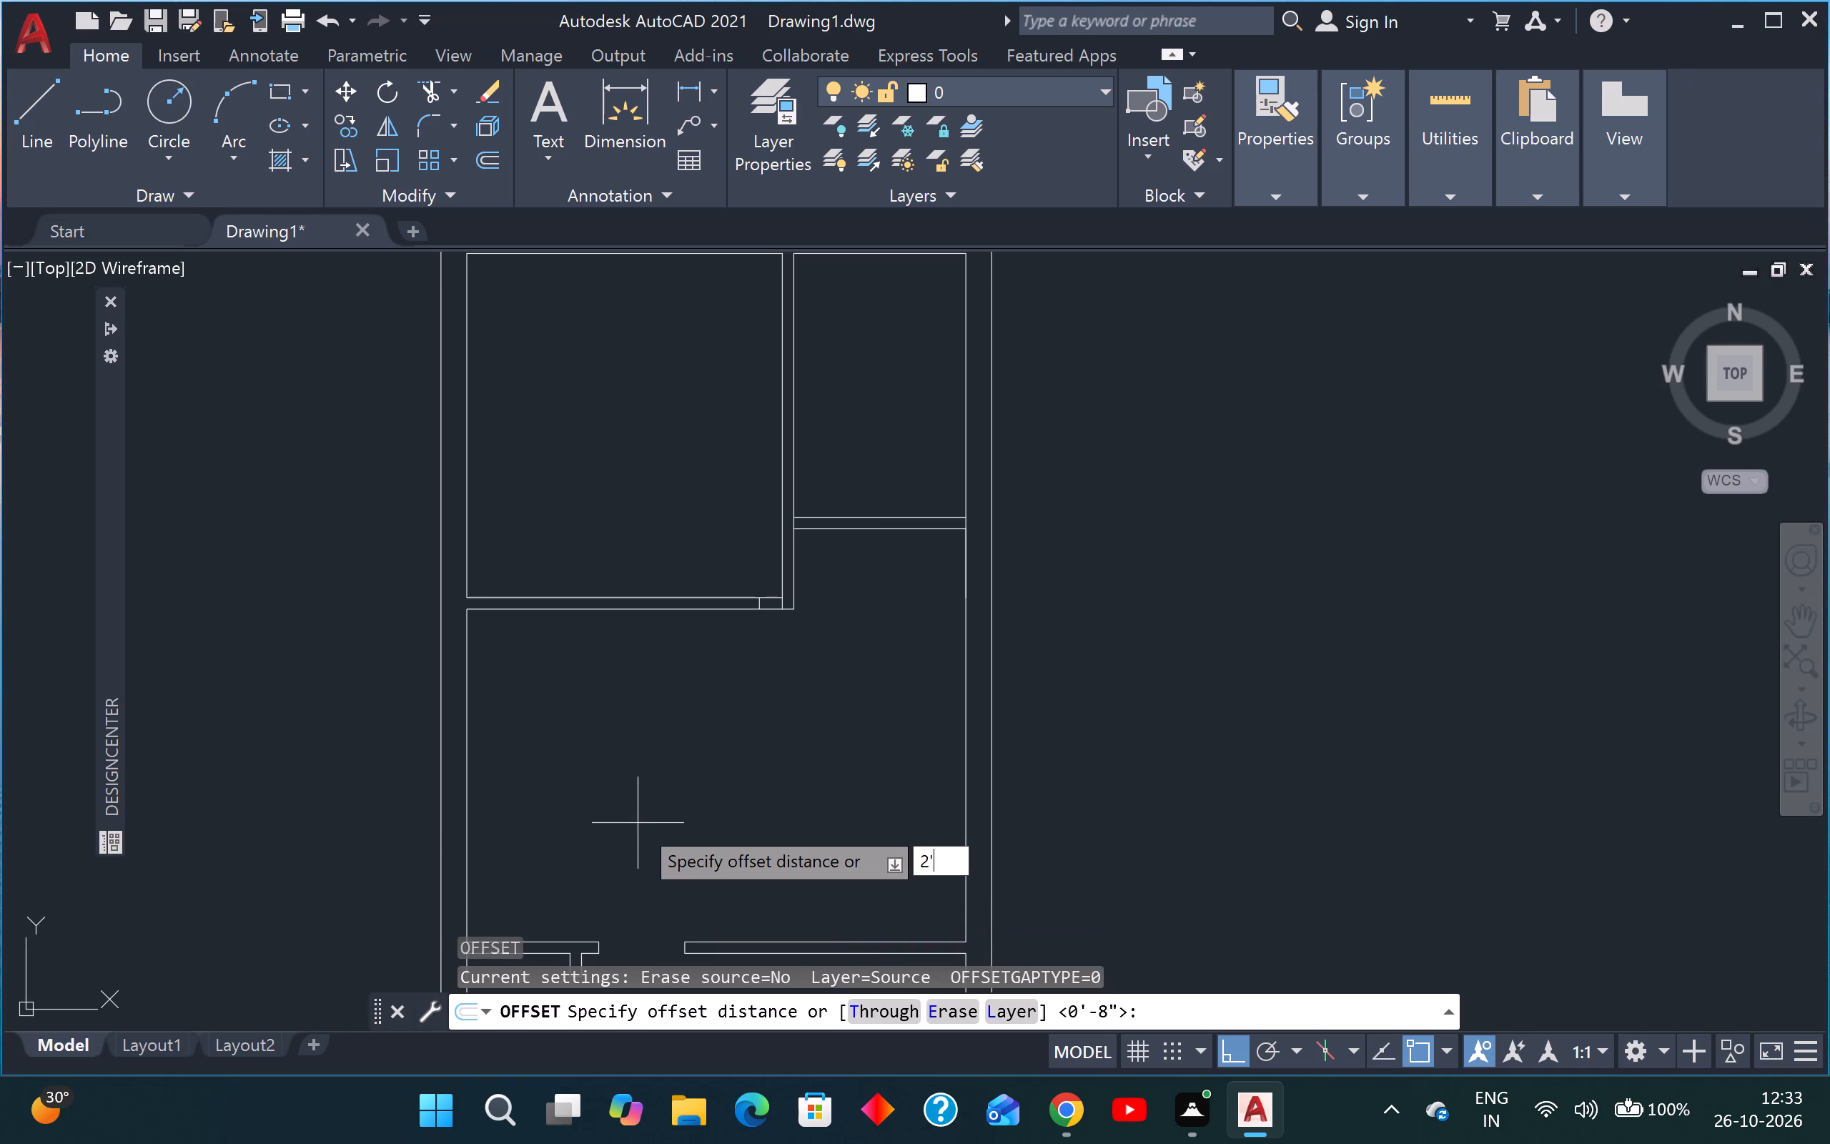
{"action": "type", "text": "6\""}
{"action": "key", "text": "Return"}
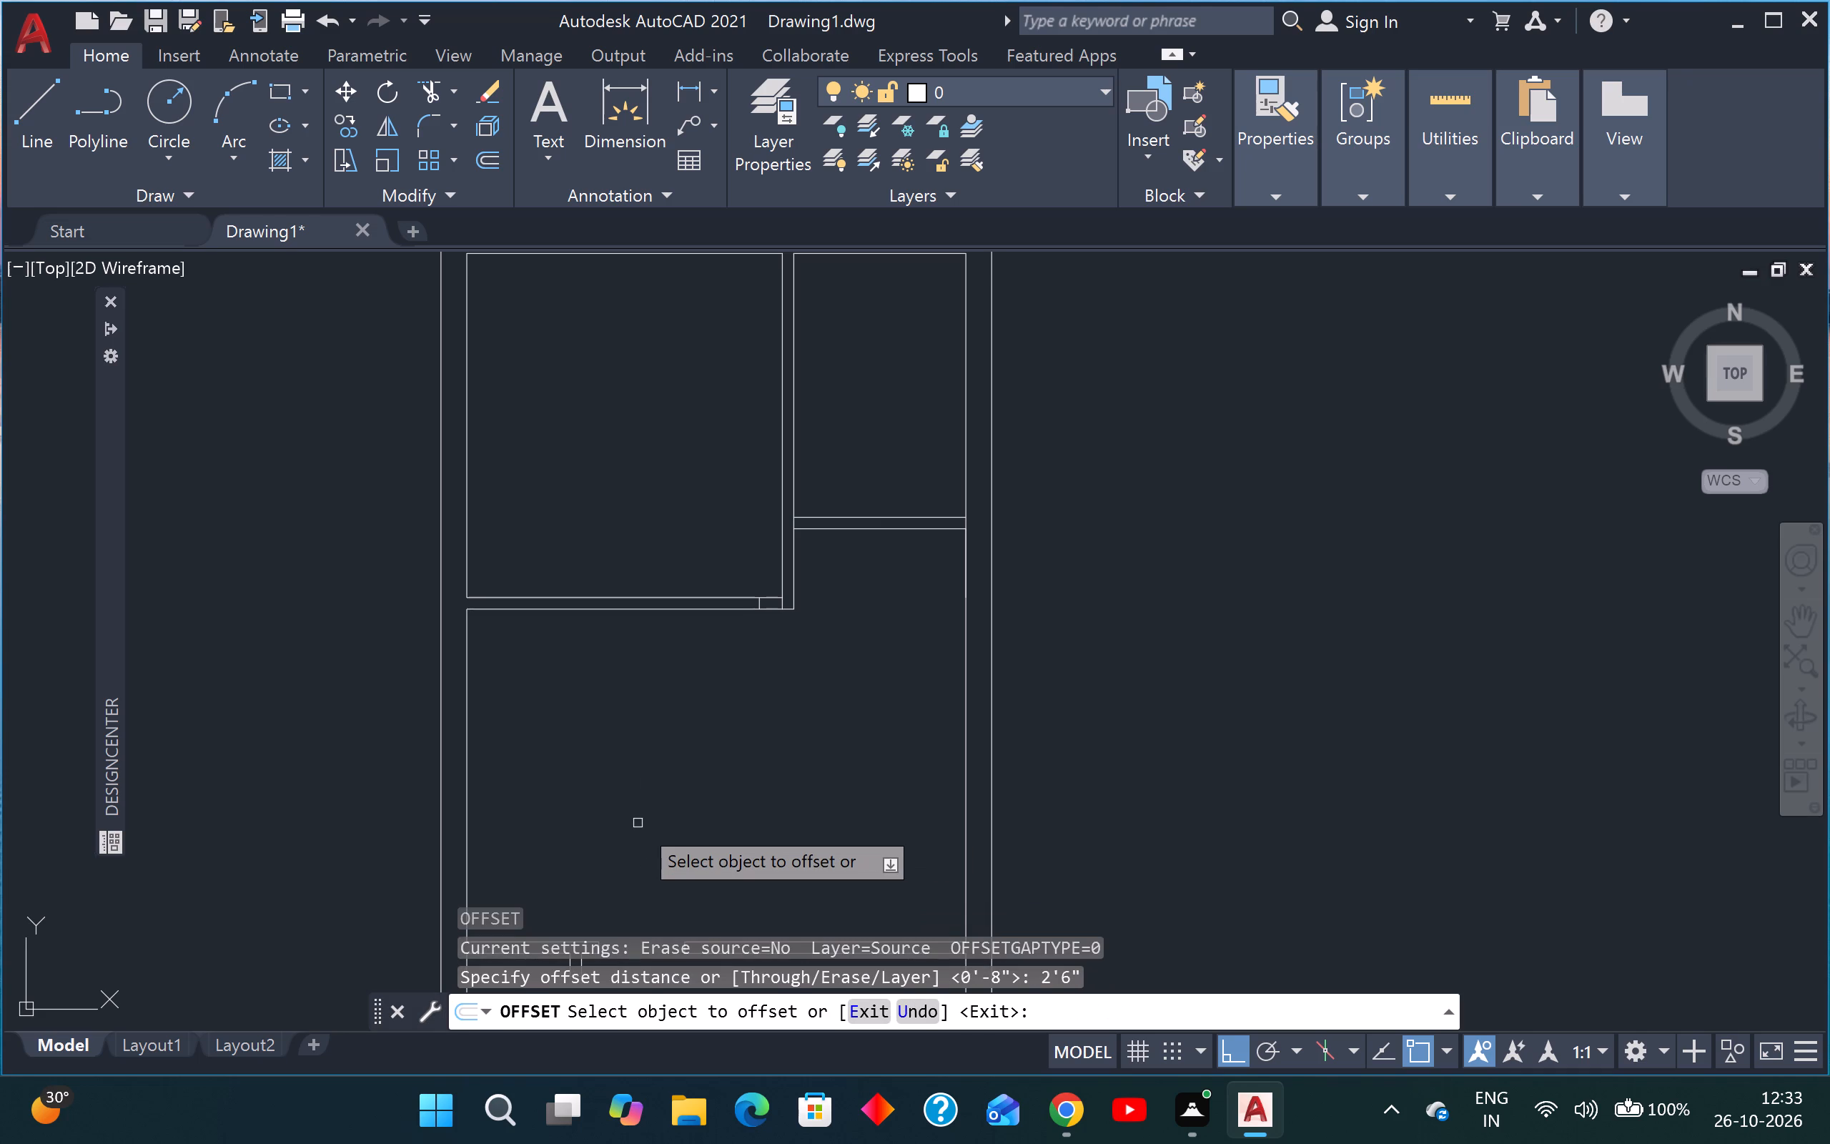
{"action": "scroll", "coordinate": [743, 605], "scroll_direction": "up", "scroll_amount": 4}
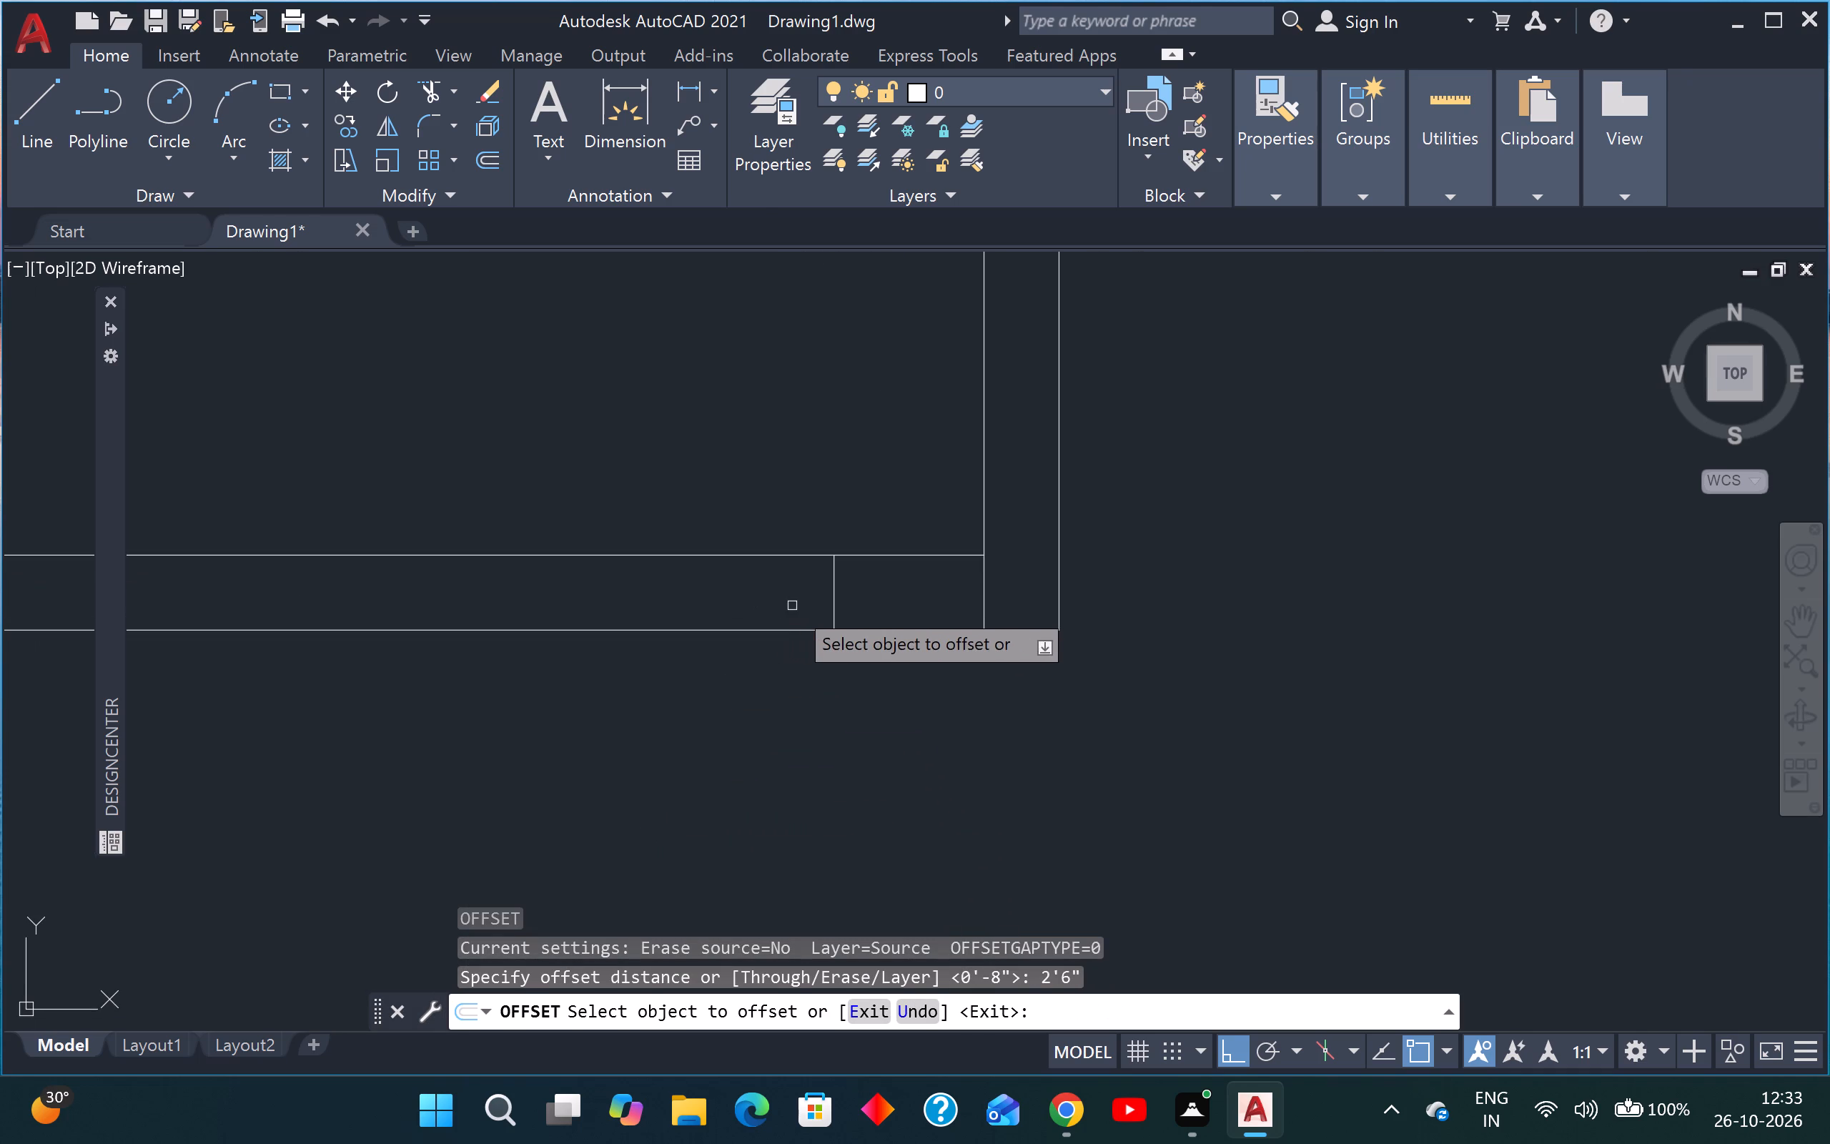
{"action": "left_click", "coordinate": [834, 596]}
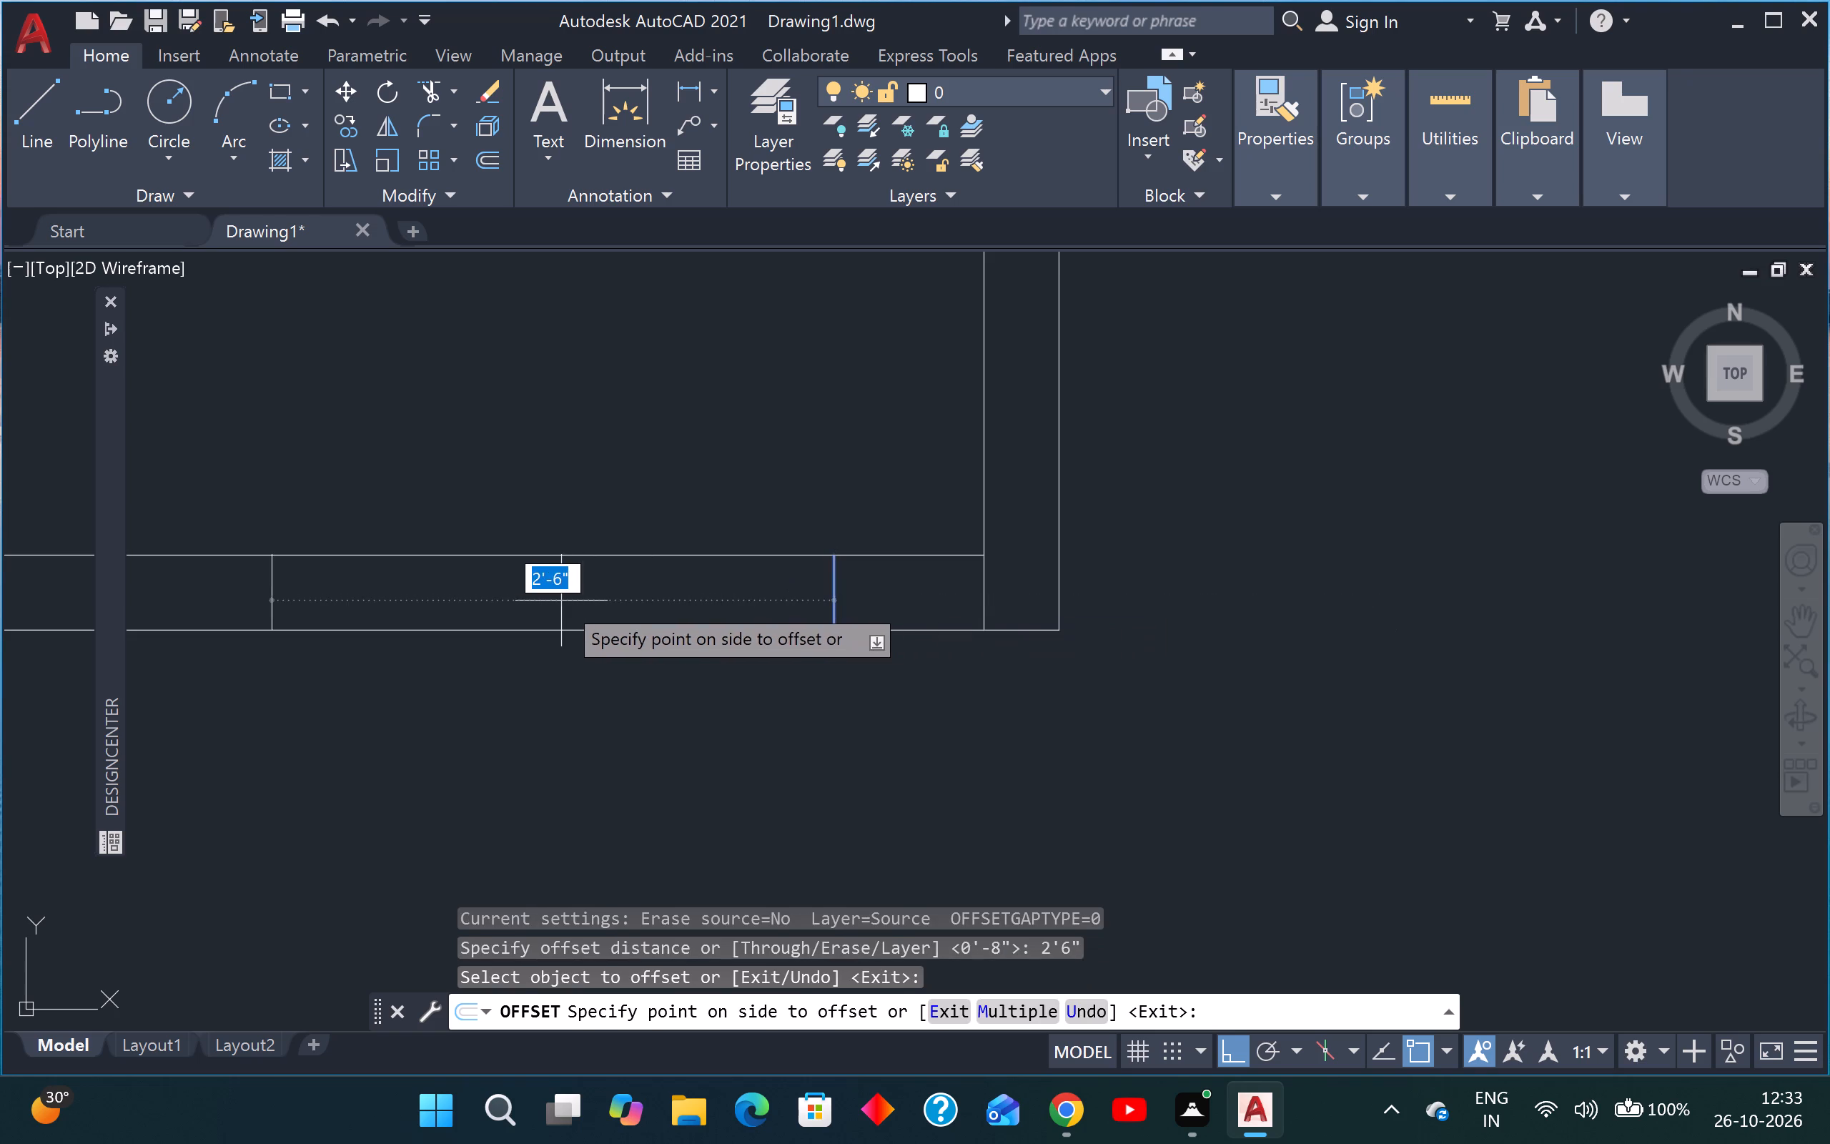
{"action": "left_click", "coordinate": [559, 601]}
{"action": "scroll", "coordinate": [571, 598], "scroll_direction": "down", "scroll_amount": 4}
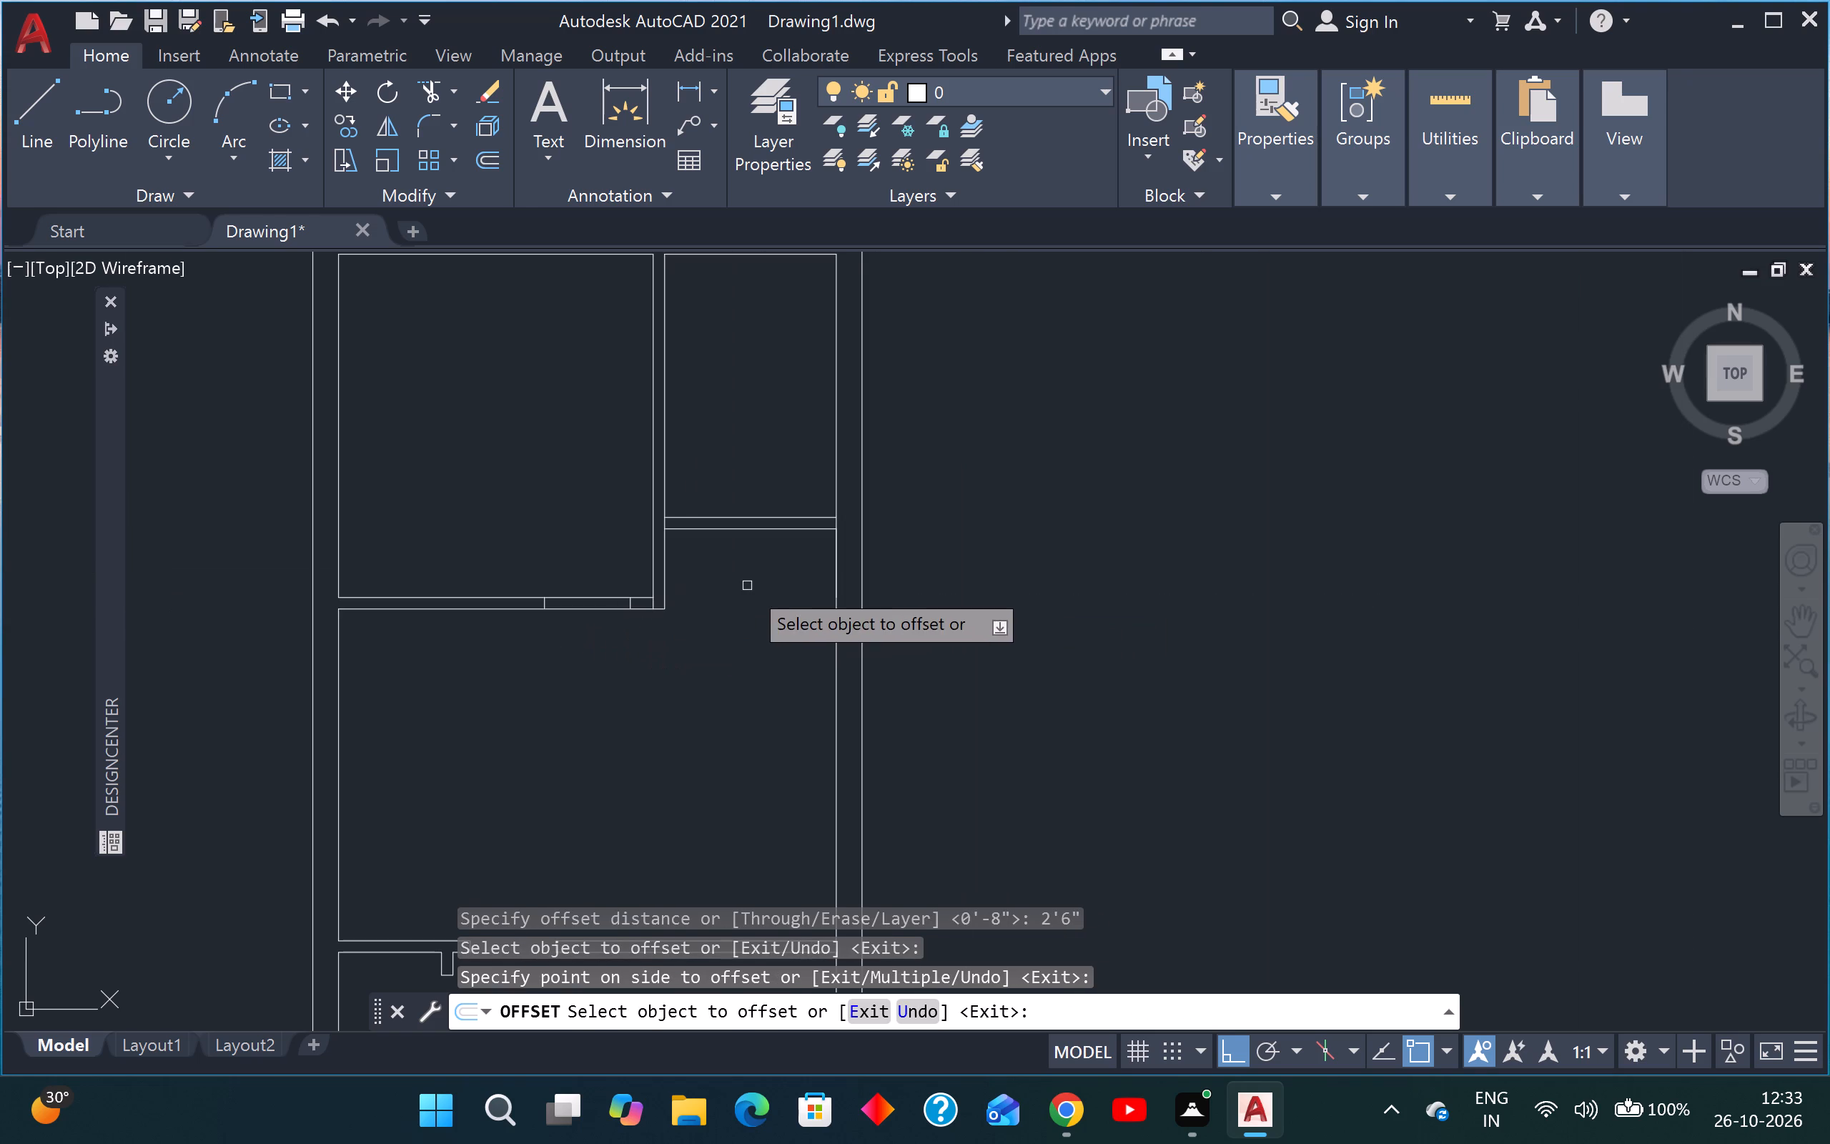
{"action": "key", "text": "Escape"}
{"action": "key", "text": "Escape"}
Trim the vertical wall lines crossing both ends of the horizontal partition below the small upper-right room.
{"action": "key", "text": "t"}
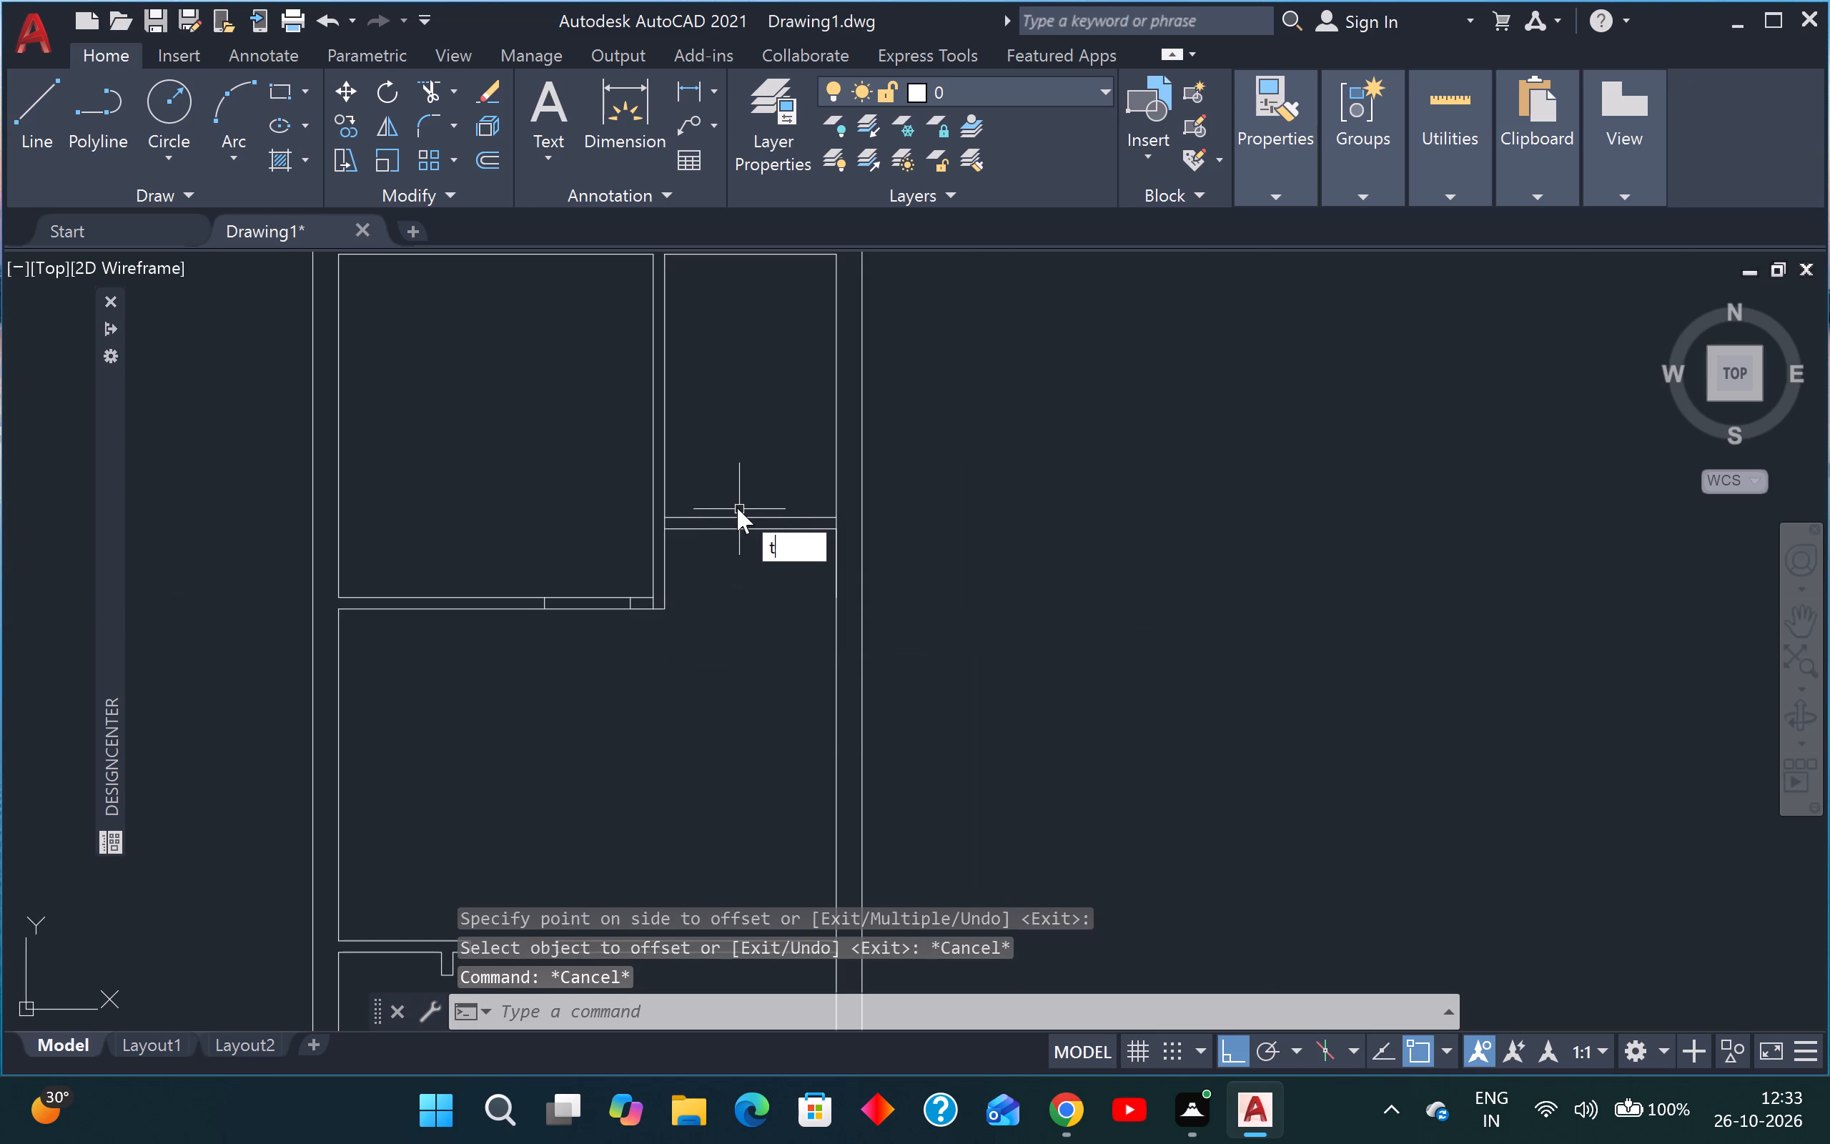
{"action": "type", "text": "r"}
{"action": "key", "text": "space"}
{"action": "scroll", "coordinate": [663, 534], "scroll_direction": "up", "scroll_amount": 3}
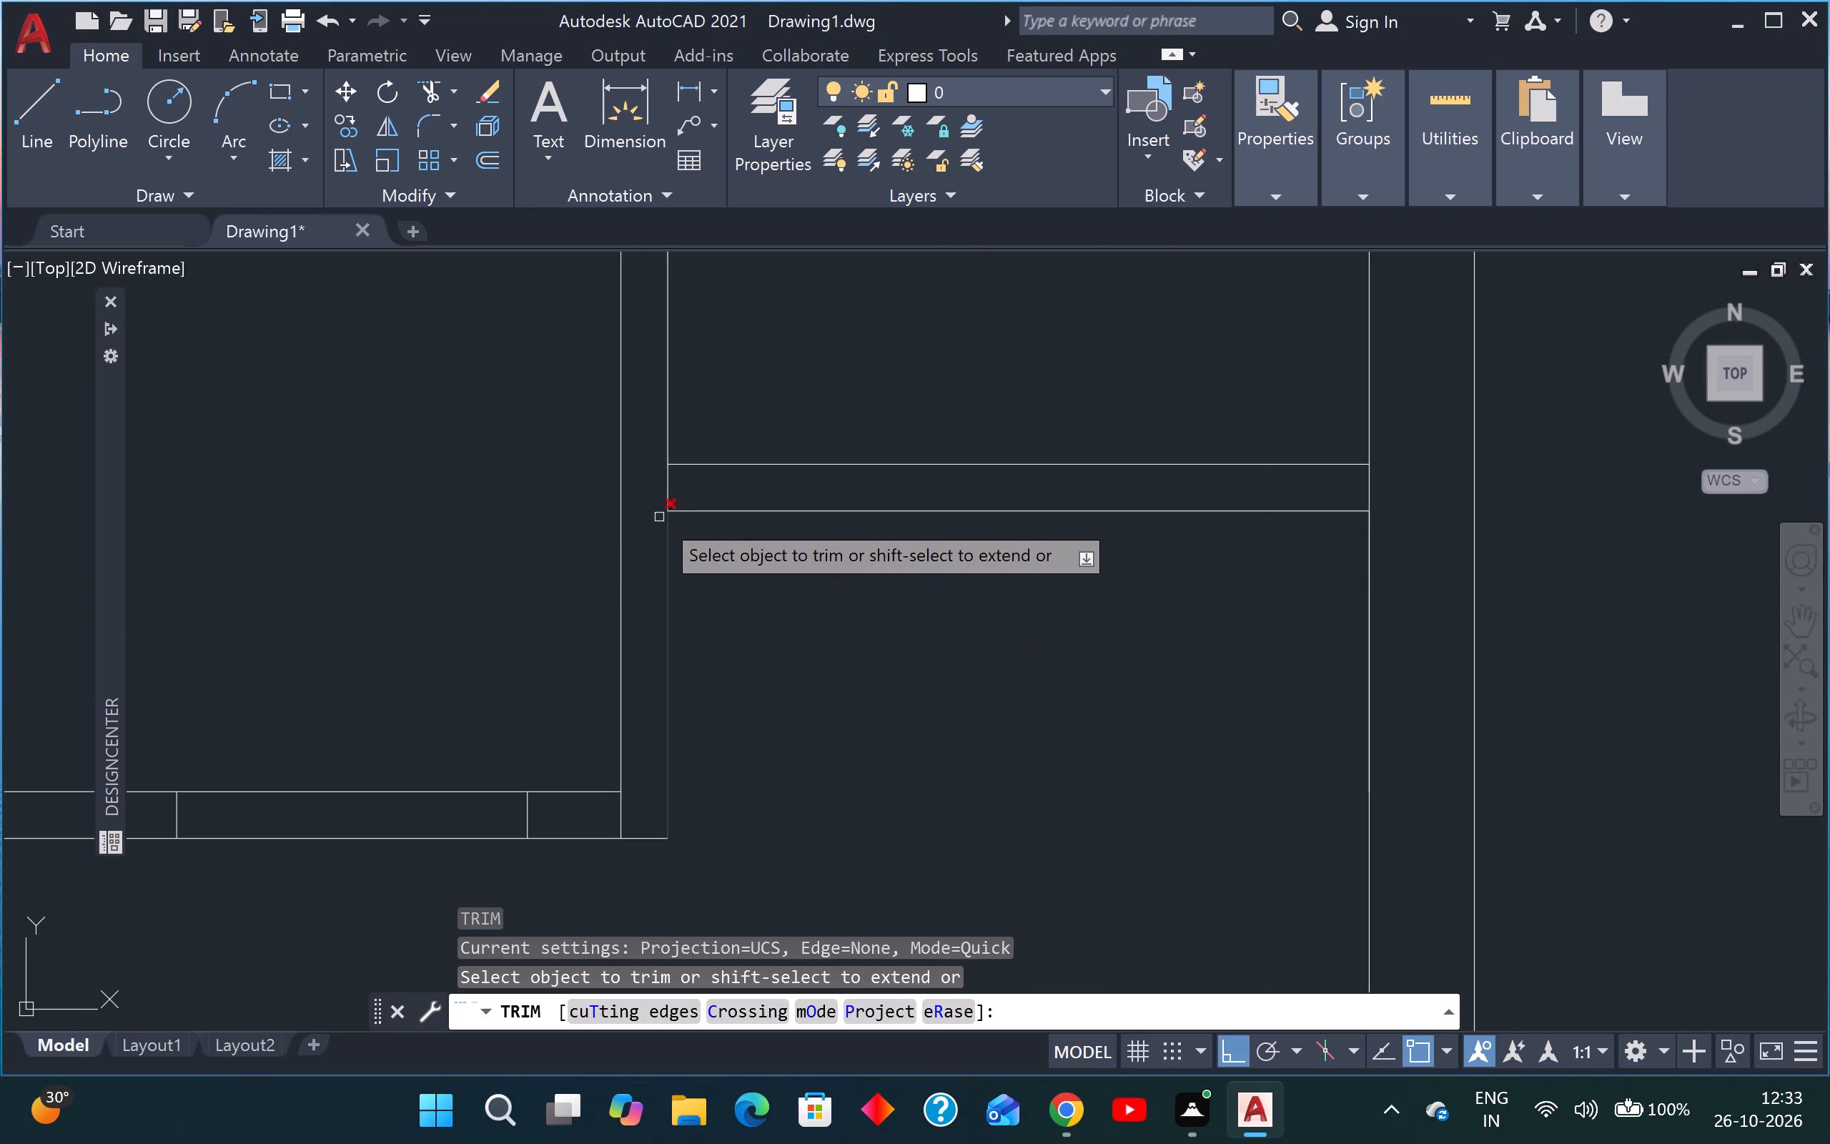
{"action": "left_click", "coordinate": [656, 493]}
{"action": "left_click", "coordinate": [689, 490]}
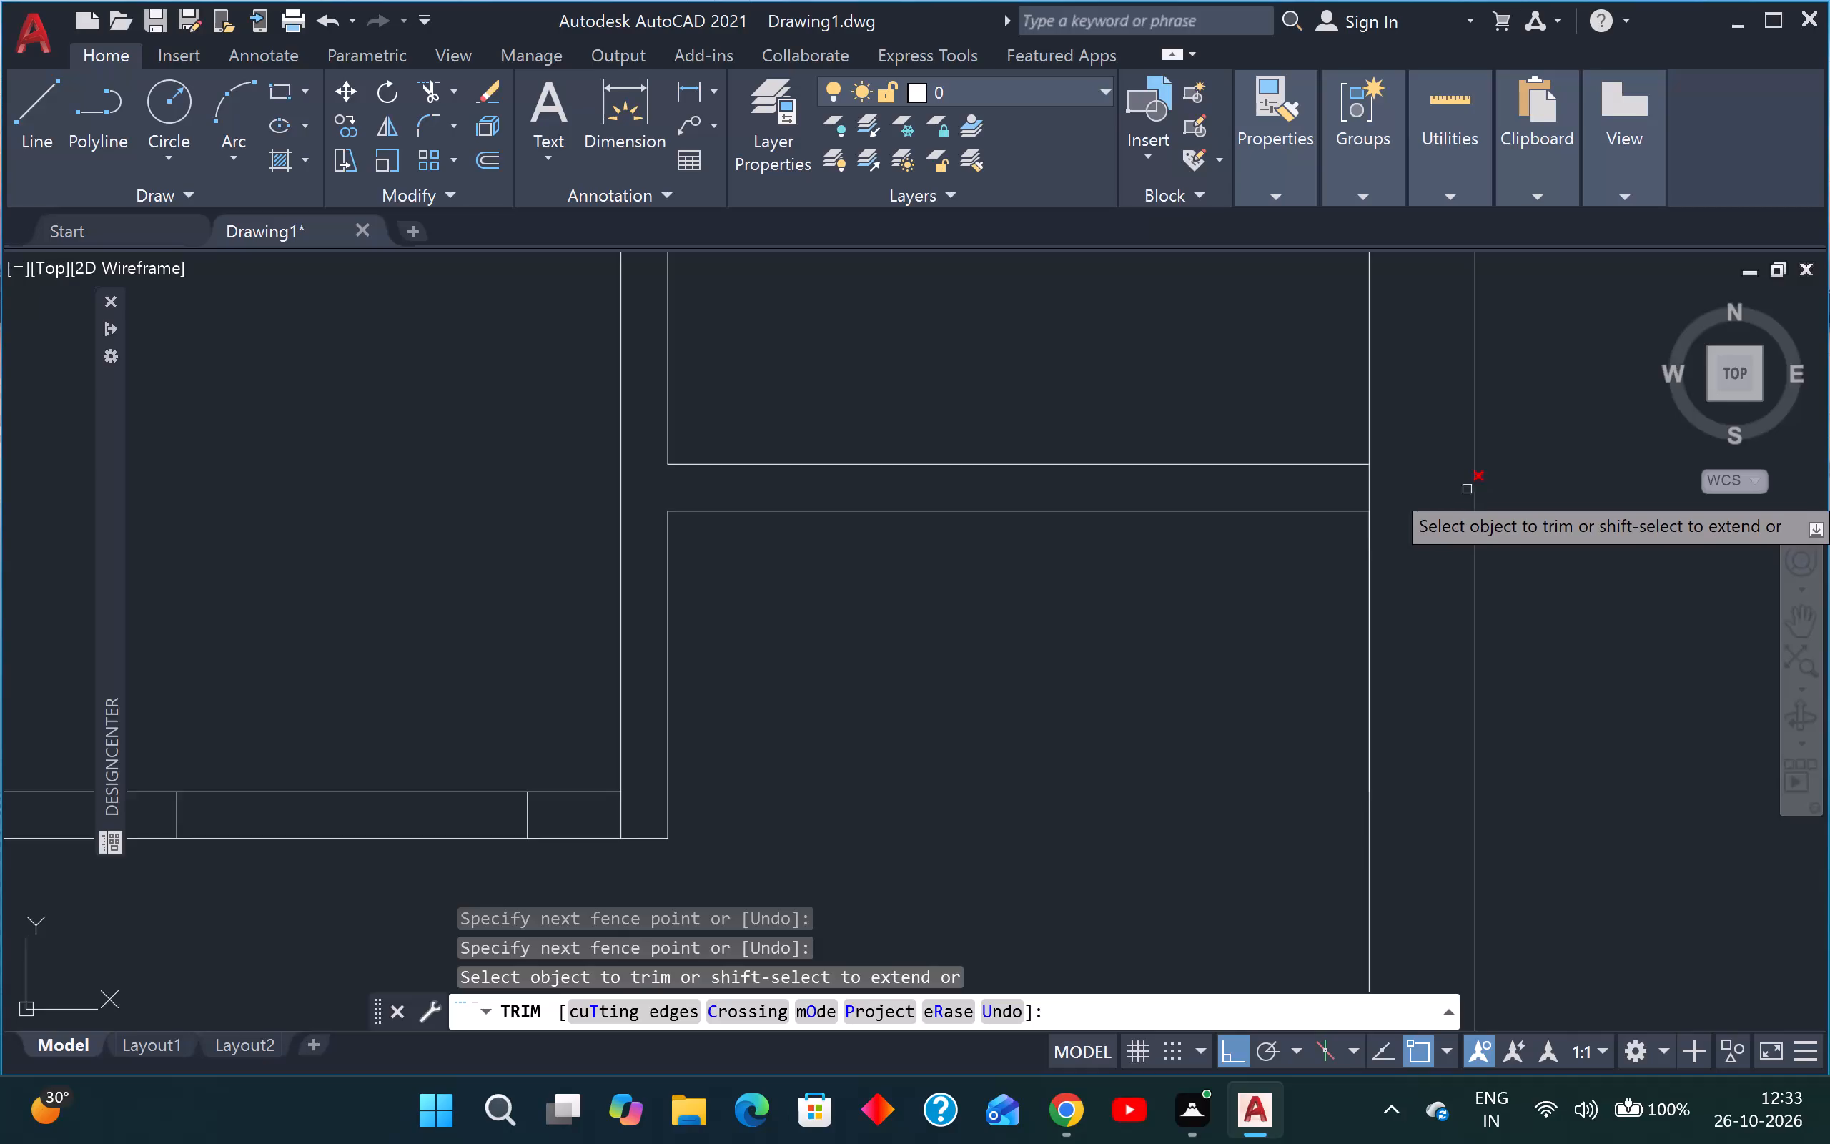
{"action": "scroll", "coordinate": [1365, 484], "scroll_direction": "up", "scroll_amount": 2}
{"action": "left_click", "coordinate": [1396, 472]}
{"action": "left_click", "coordinate": [1331, 493]}
{"action": "scroll", "coordinate": [1331, 493], "scroll_direction": "down", "scroll_amount": 3}
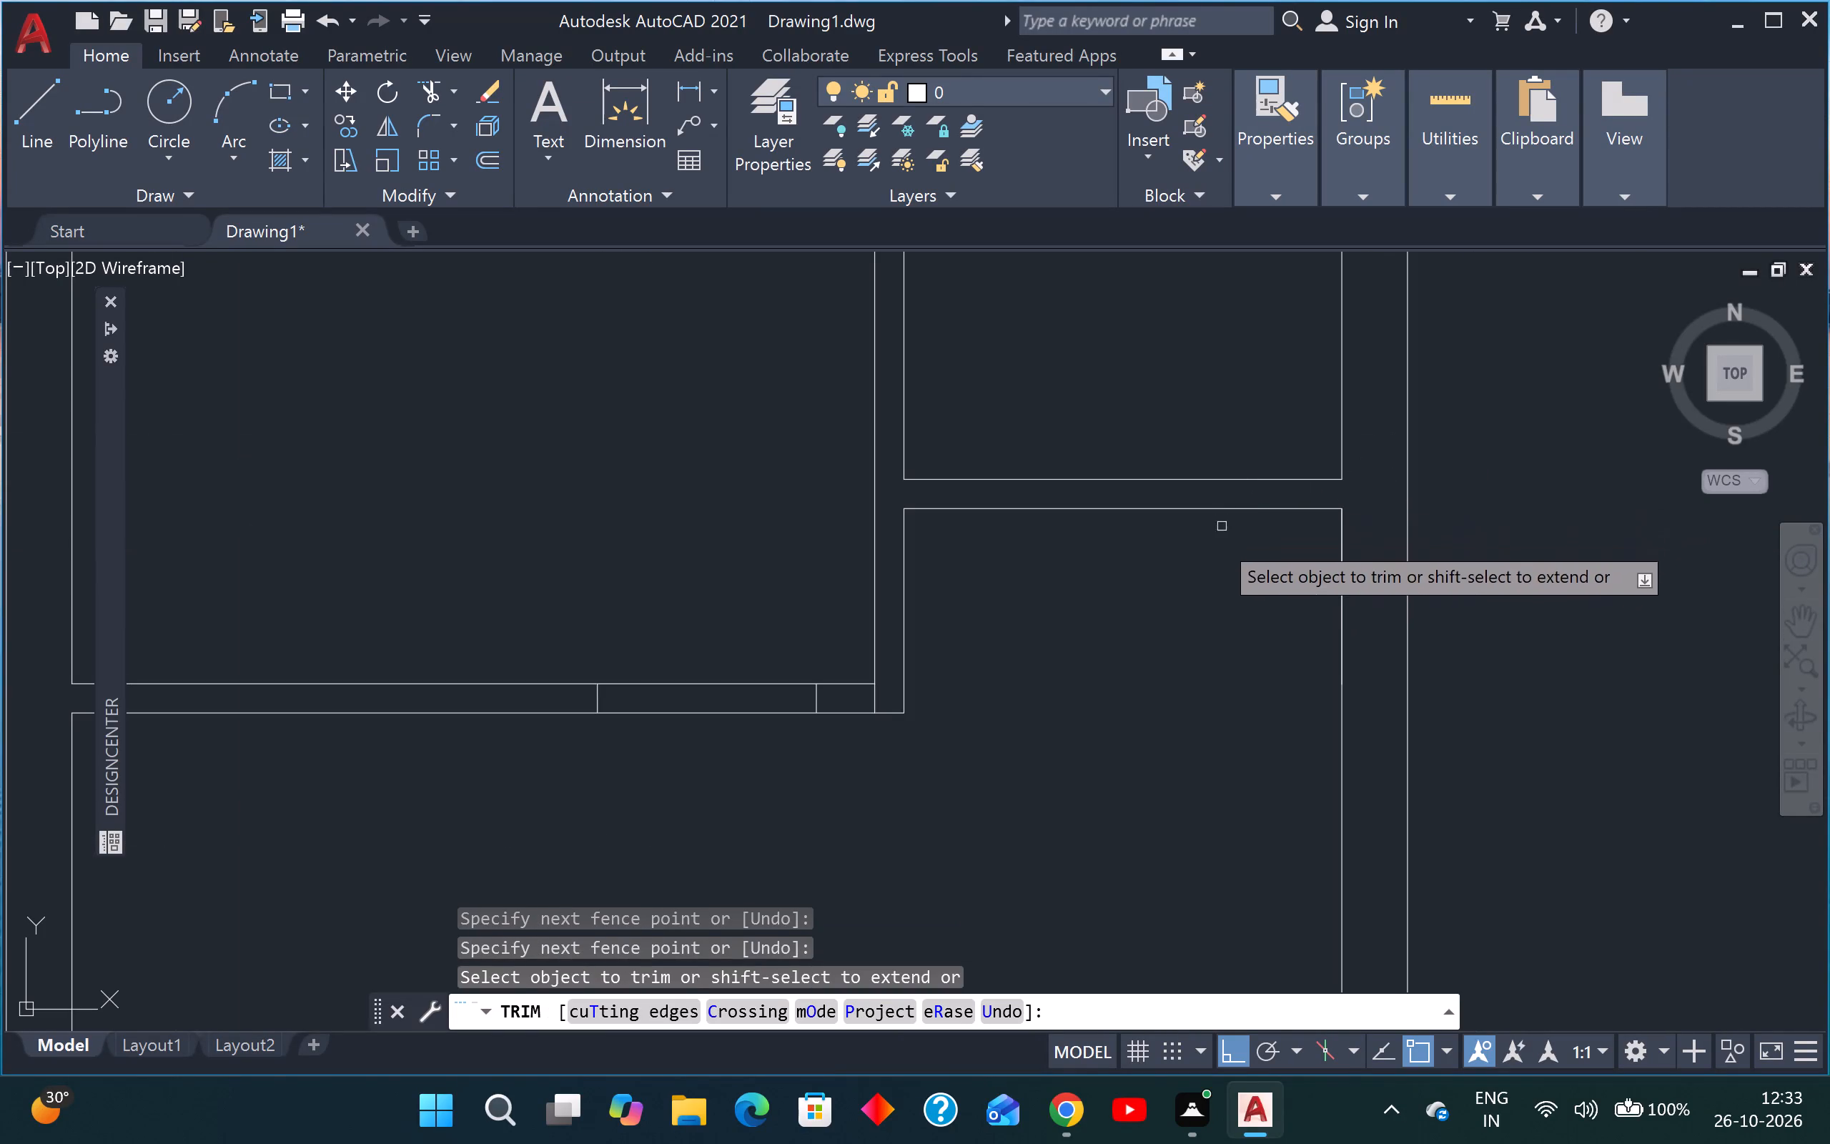
{"action": "key", "text": "Escape"}
{"action": "key", "text": "Escape"}
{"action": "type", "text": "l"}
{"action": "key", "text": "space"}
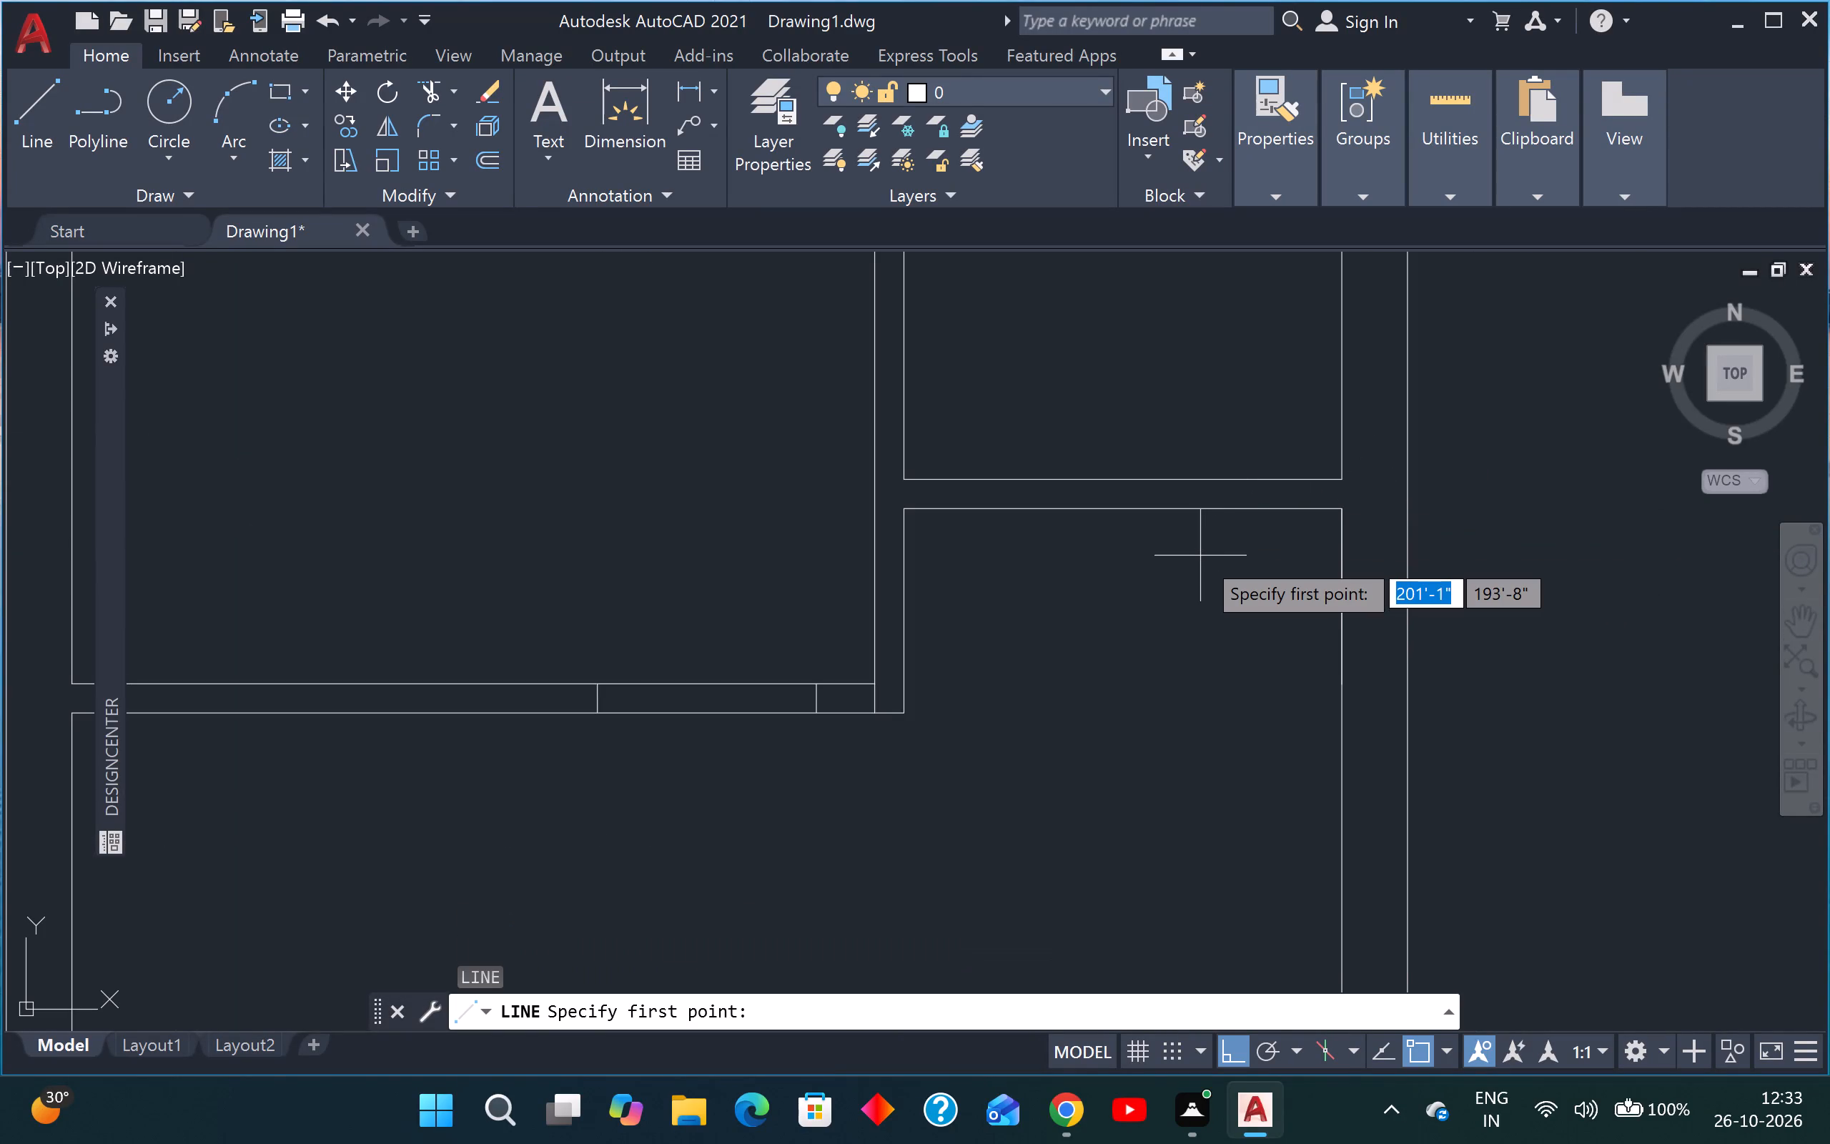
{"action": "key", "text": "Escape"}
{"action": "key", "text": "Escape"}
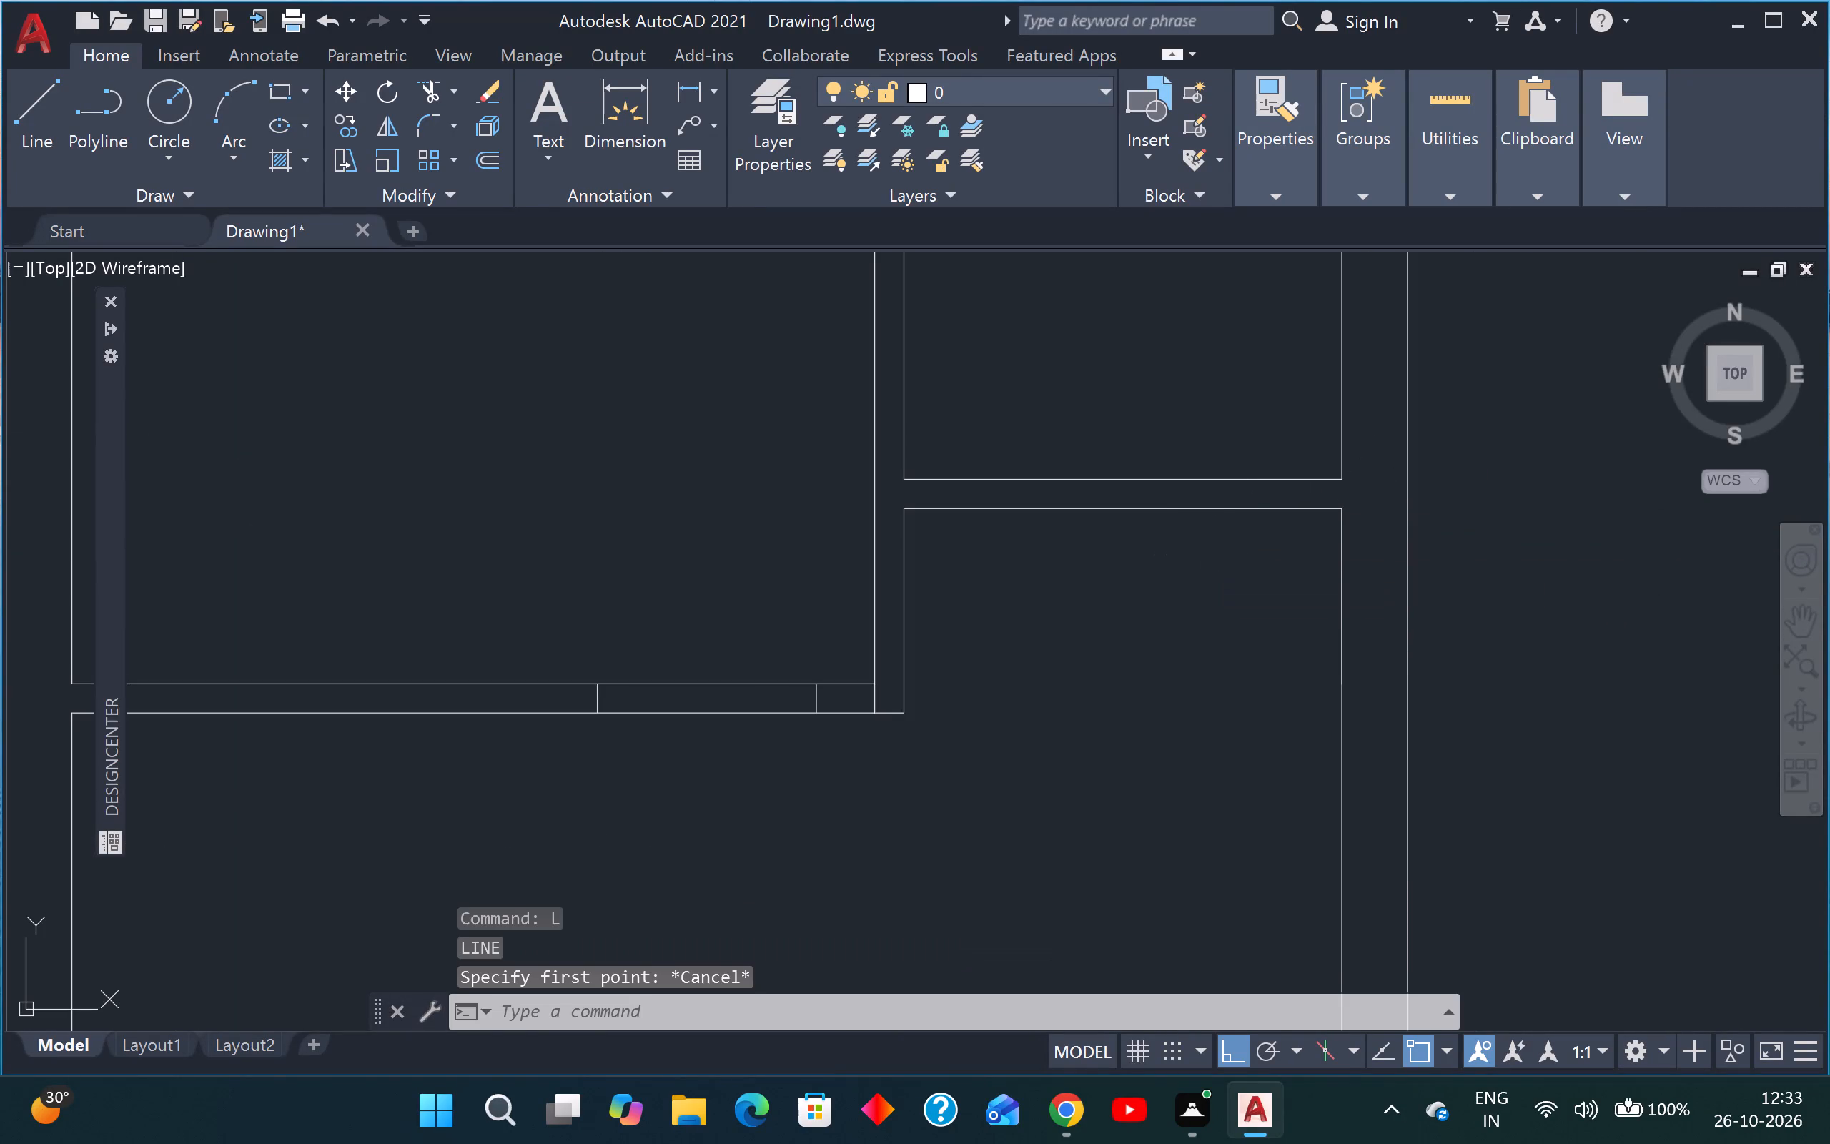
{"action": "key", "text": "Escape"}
Trim both partition lines between the 2'6" opening marks and the leftover short line across the partition at the large upper room's corner.
{"action": "type", "text": "tr"}
{"action": "key", "text": "space"}
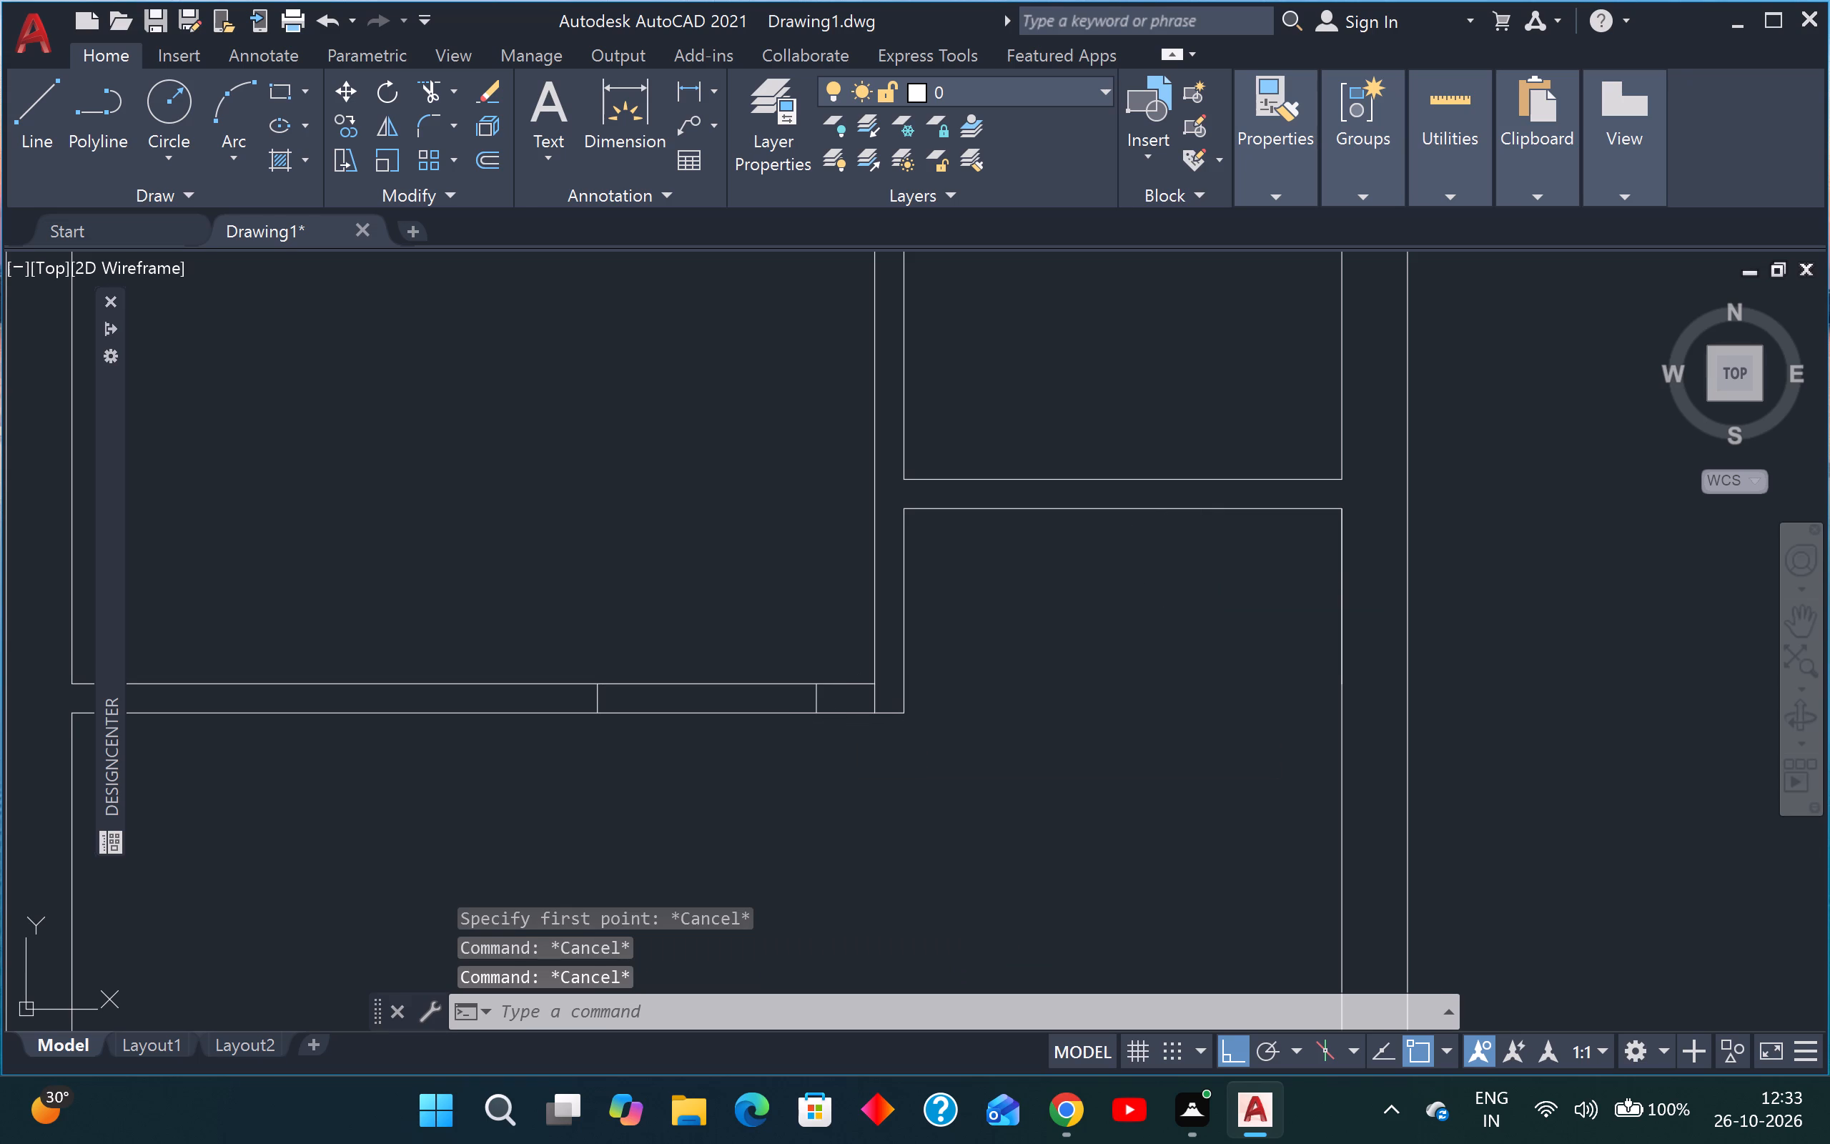
{"action": "left_click", "coordinate": [748, 622]}
{"action": "left_click", "coordinate": [748, 799]}
{"action": "scroll", "coordinate": [750, 784], "scroll_direction": "down", "scroll_amount": 4}
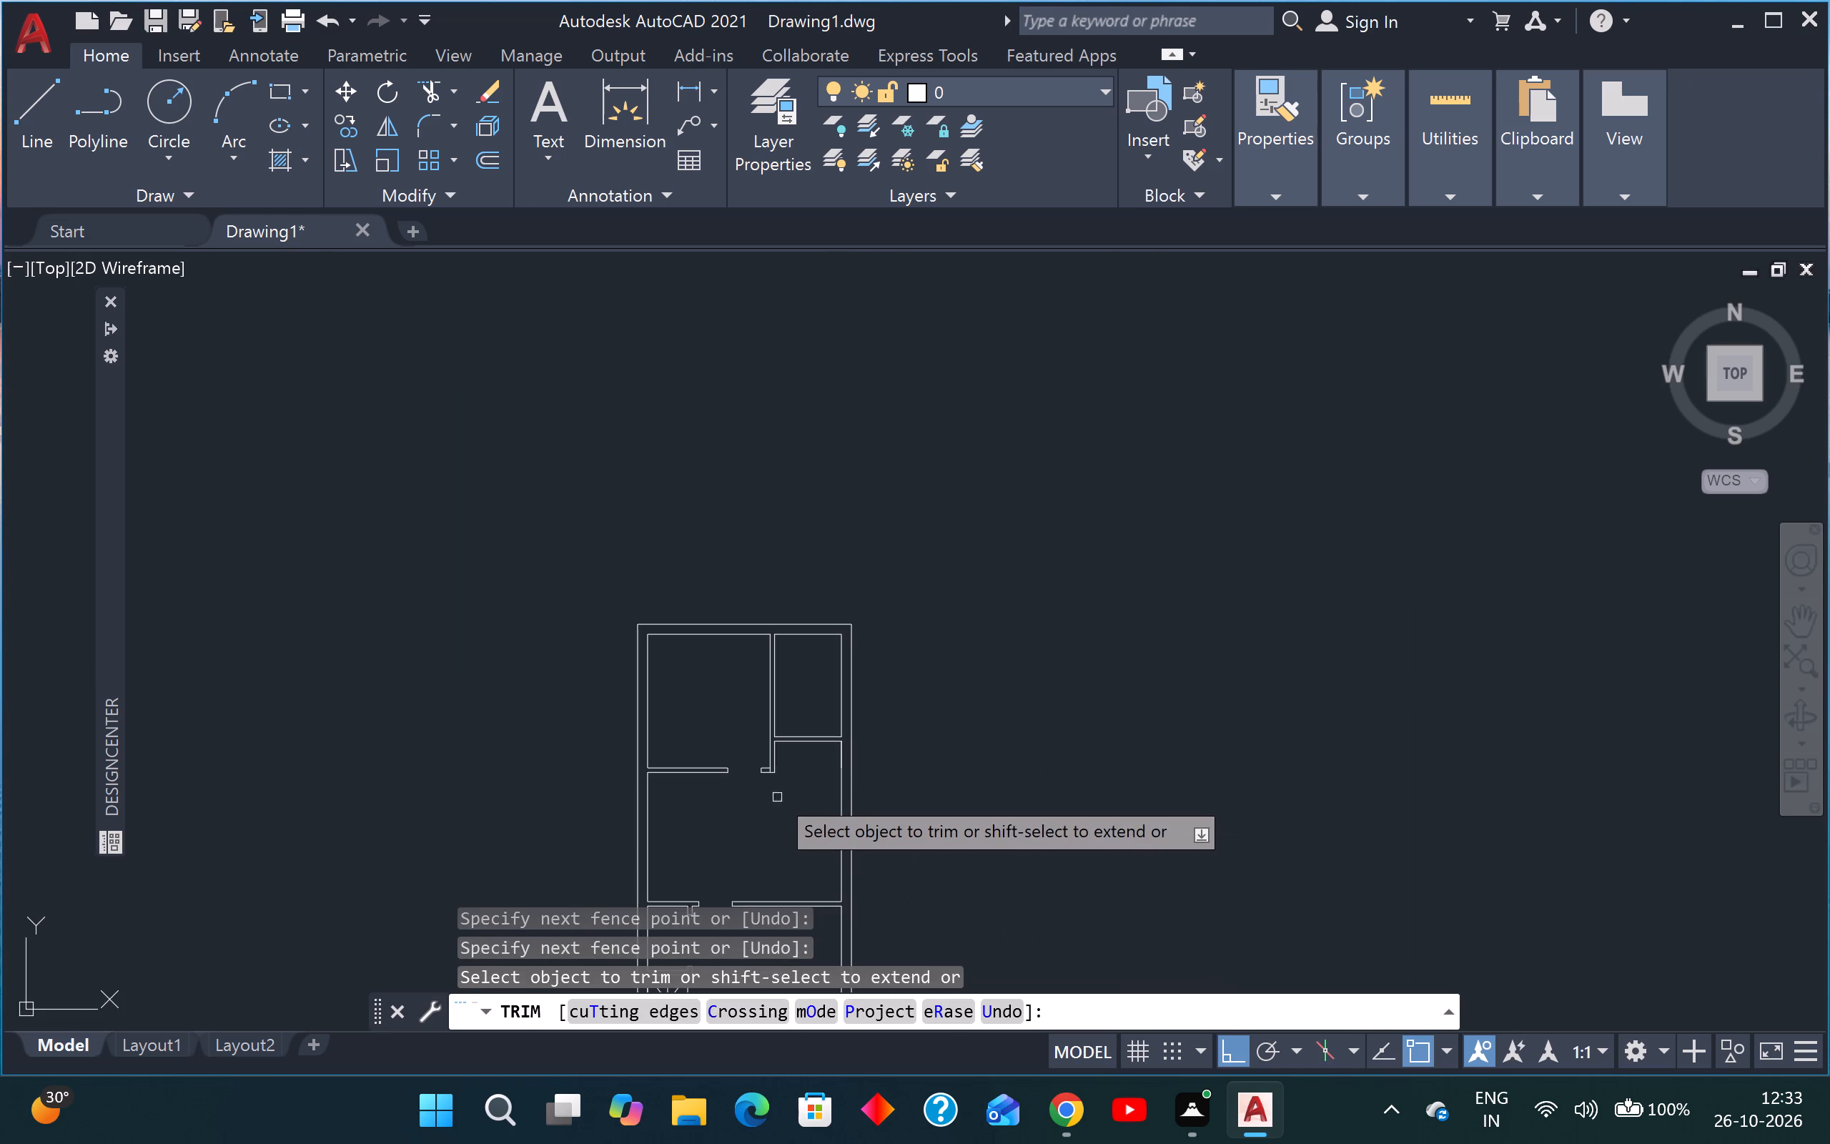
{"action": "scroll", "coordinate": [754, 767], "scroll_direction": "up", "scroll_amount": 3}
{"action": "scroll", "coordinate": [816, 800], "scroll_direction": "up", "scroll_amount": 3}
{"action": "left_click", "coordinate": [817, 756]}
{"action": "left_click", "coordinate": [780, 752]}
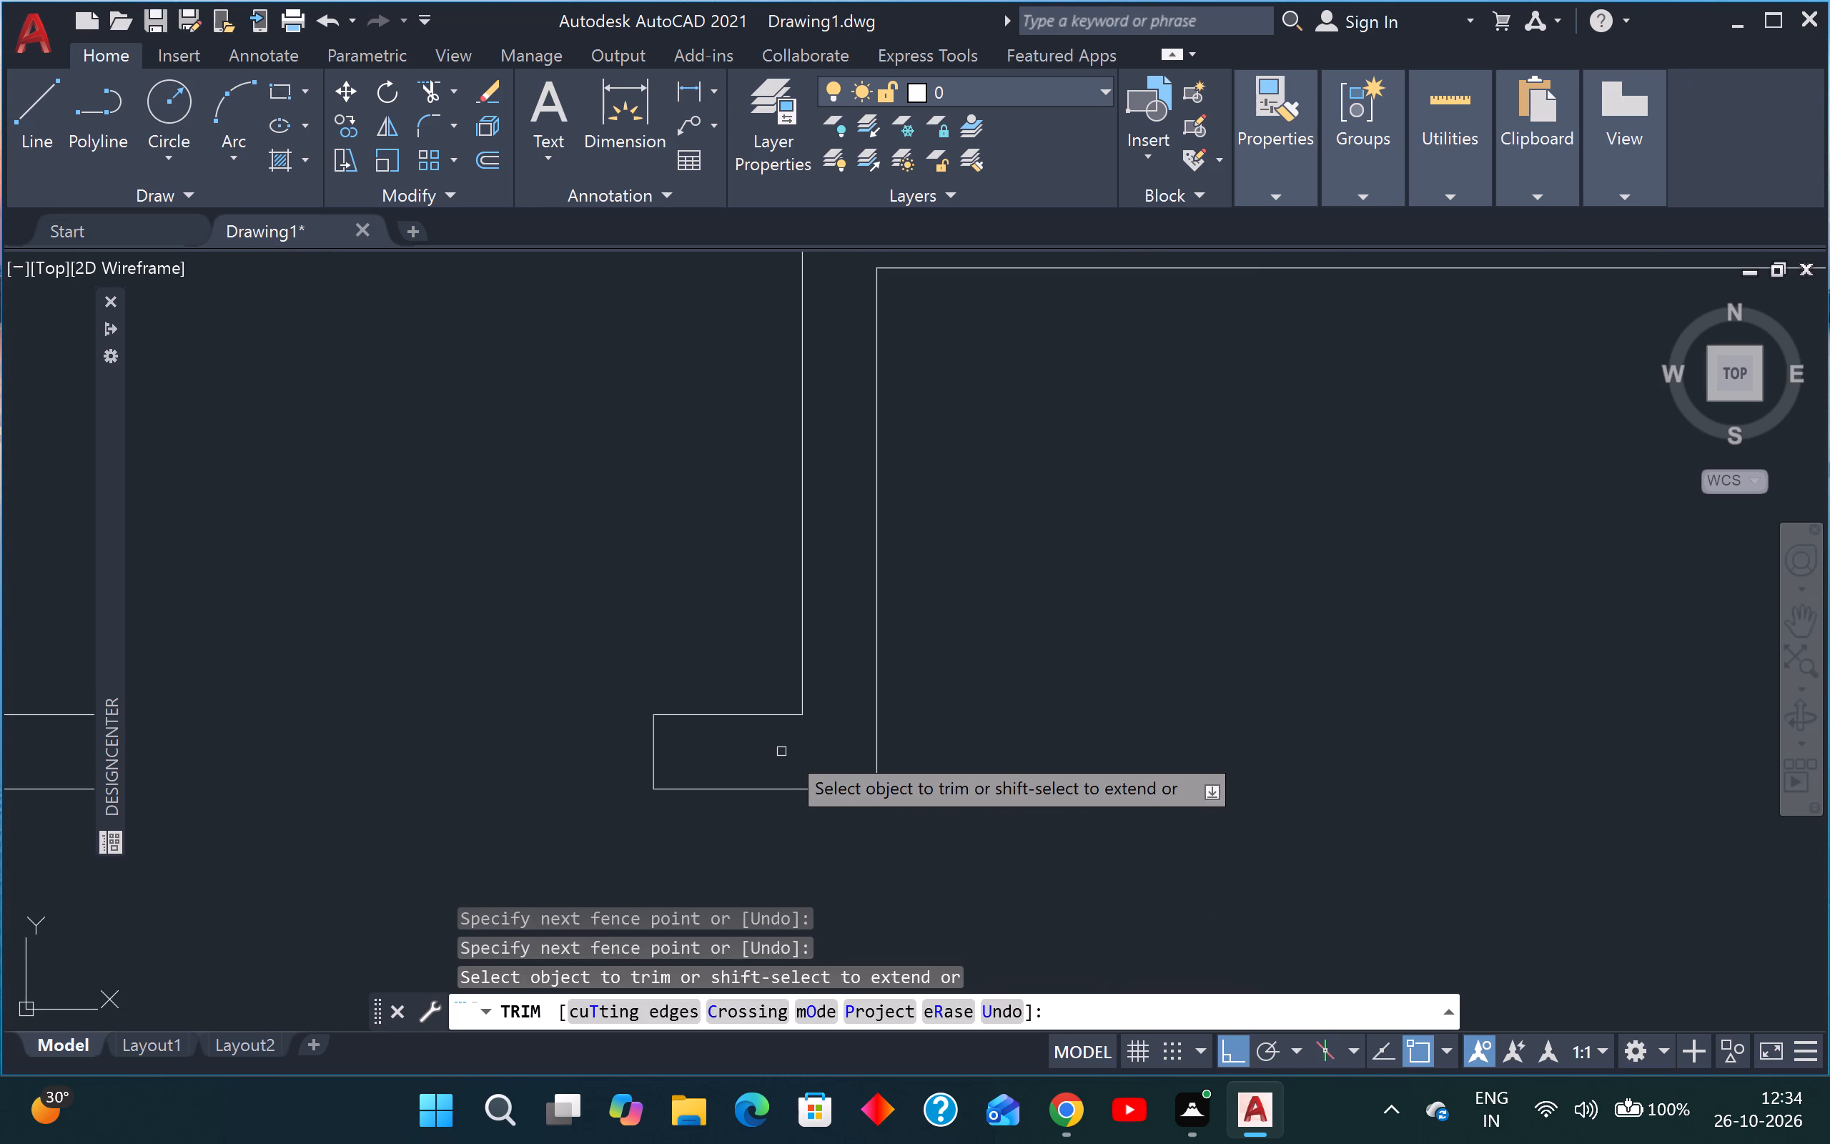
{"action": "scroll", "coordinate": [786, 749], "scroll_direction": "down", "scroll_amount": 4}
{"action": "middle_click_drag", "start_coordinate": [733, 666], "coordinate": [653, 715]}
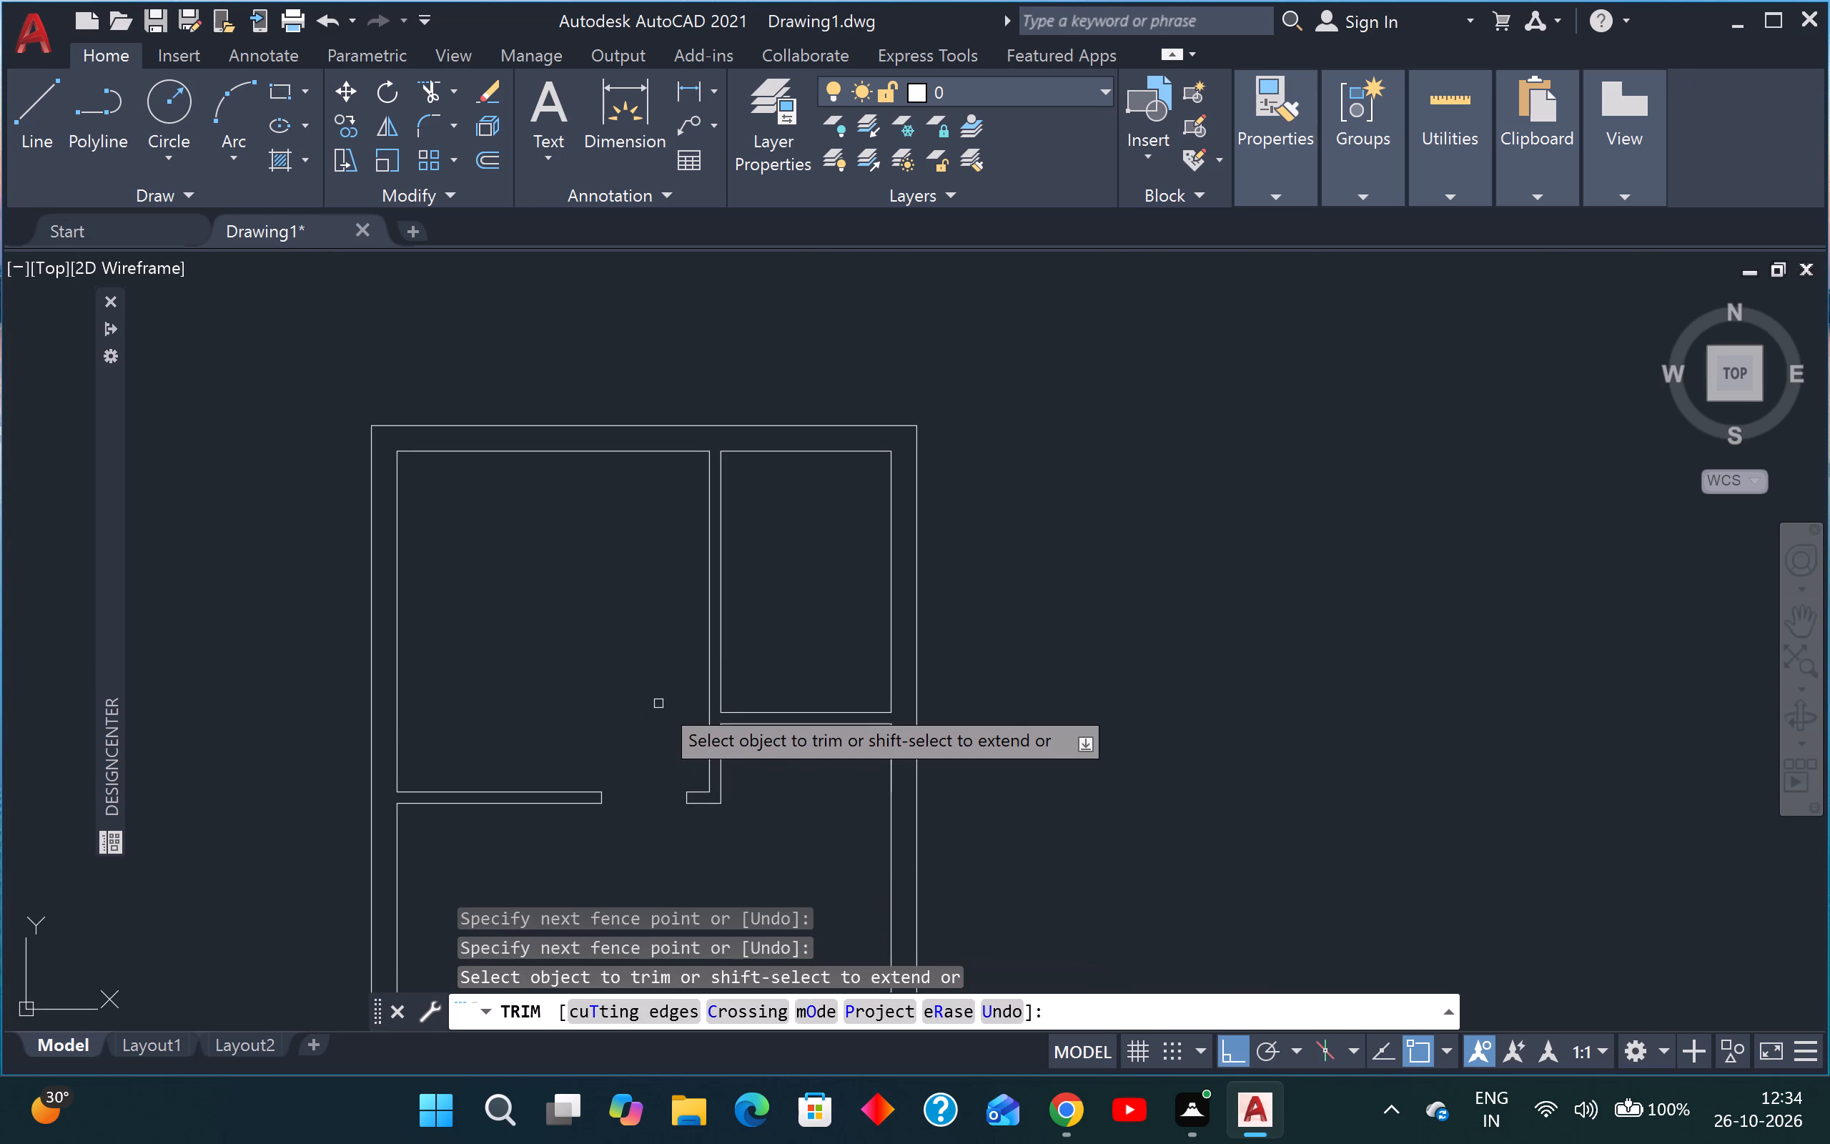
{"action": "key", "text": "Escape"}
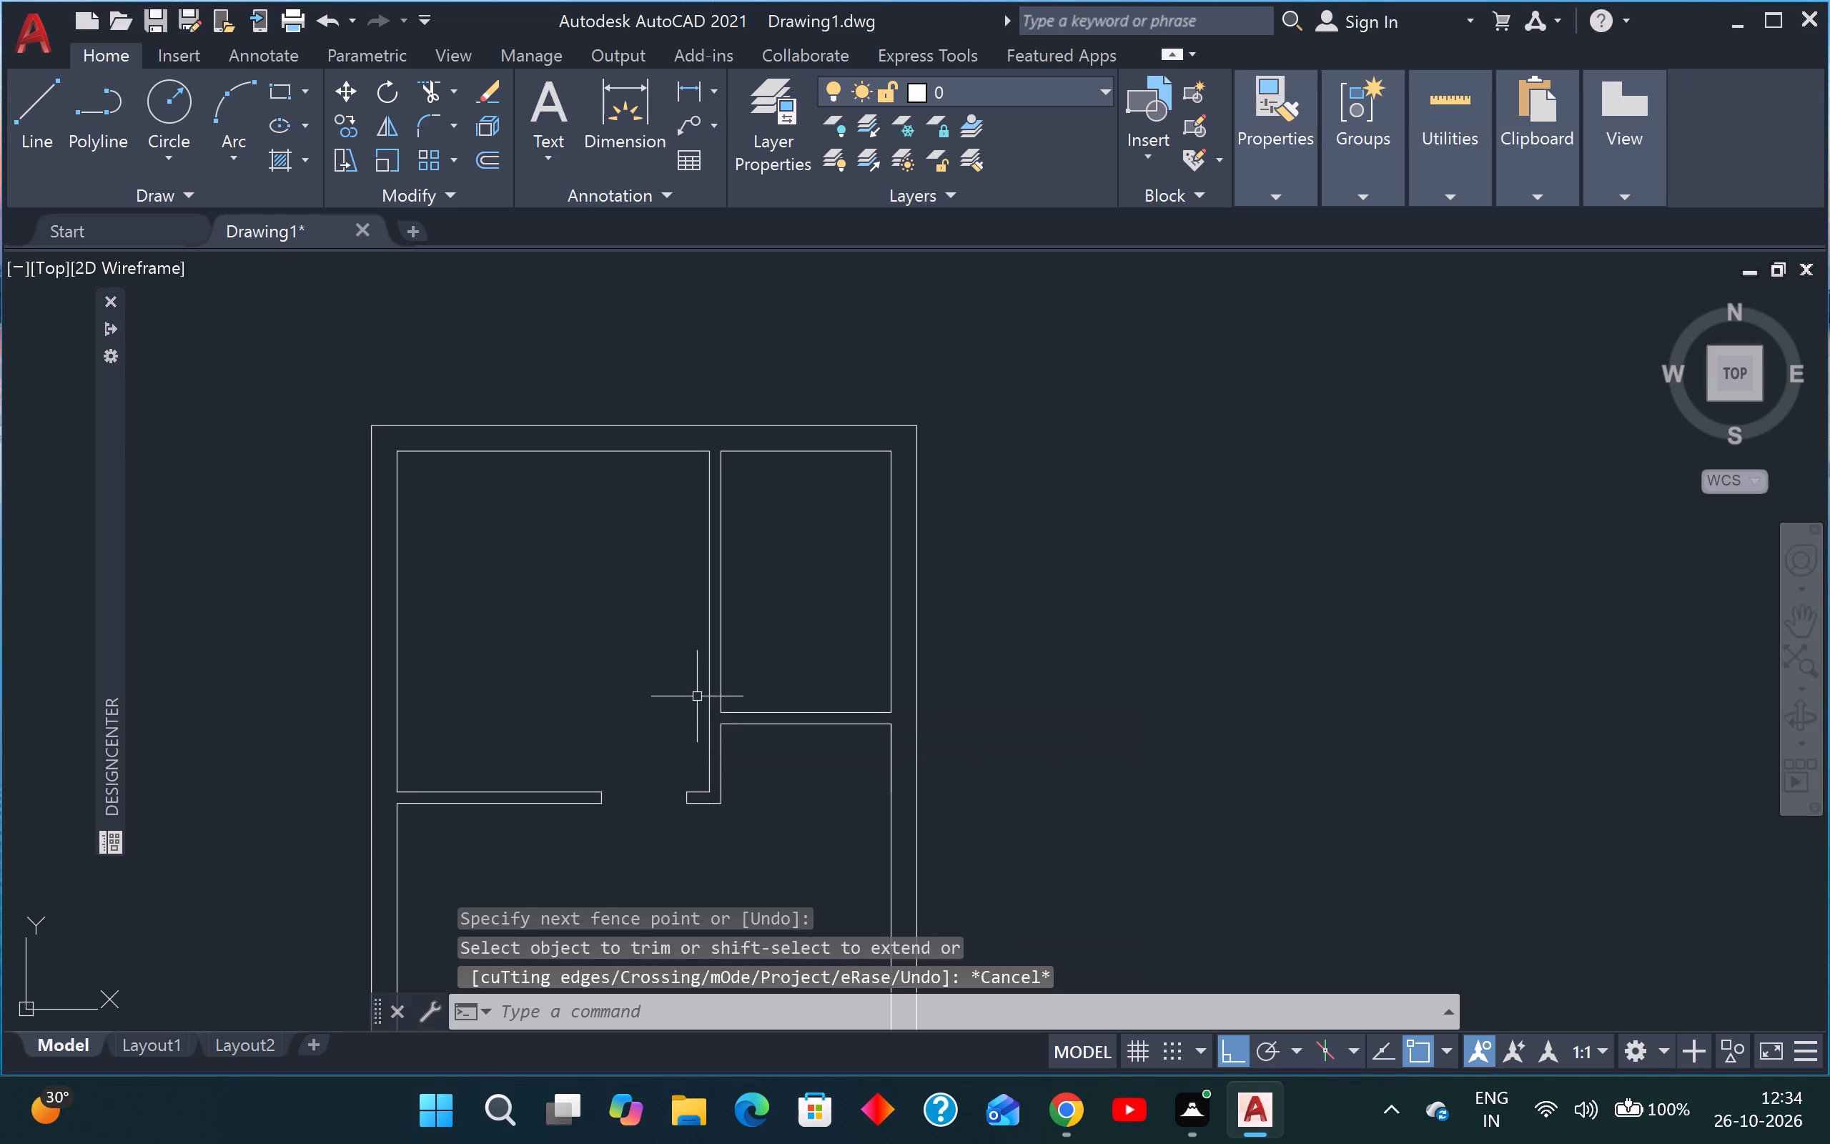
{"action": "key", "text": "Escape"}
Draw a short horizontal line across the vertical partition, starting at the small upper-right room's lower-left inside corner.
{"action": "type", "text": "l"}
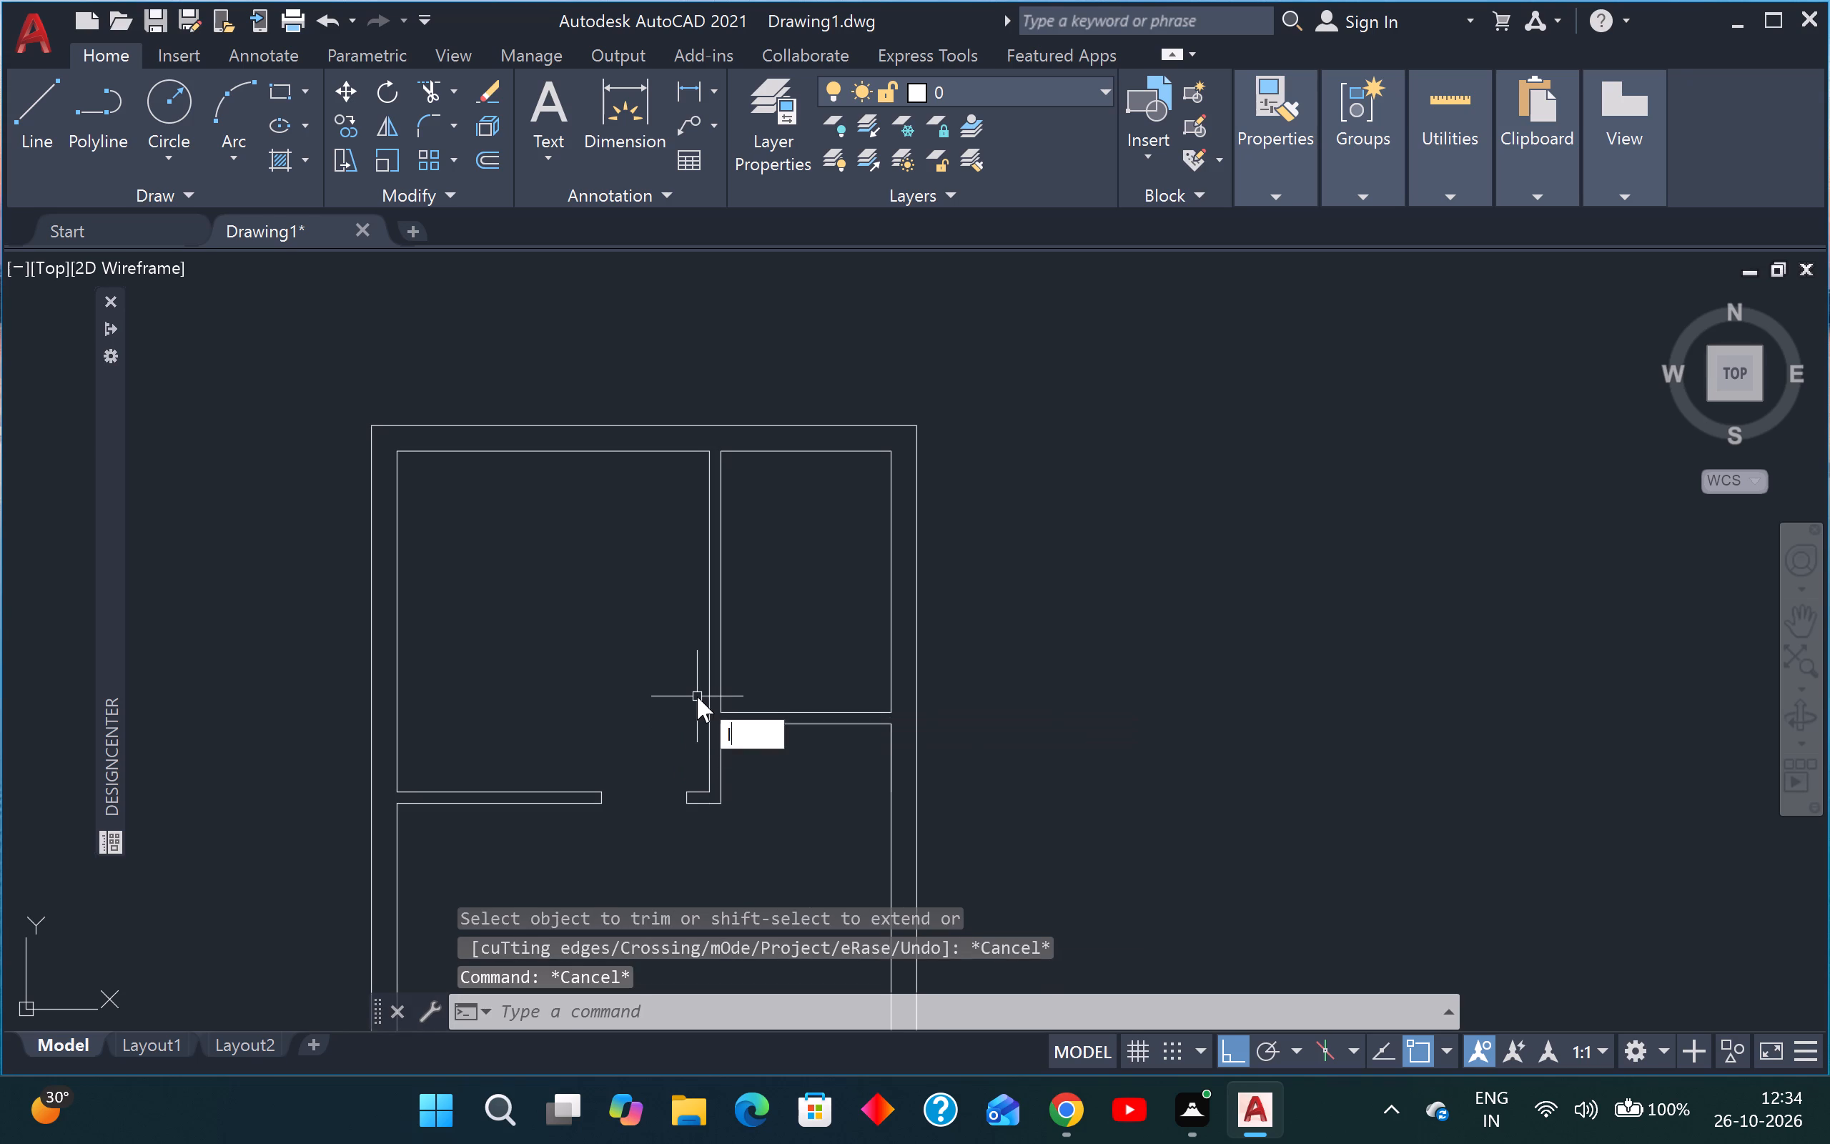
{"action": "key", "text": "space"}
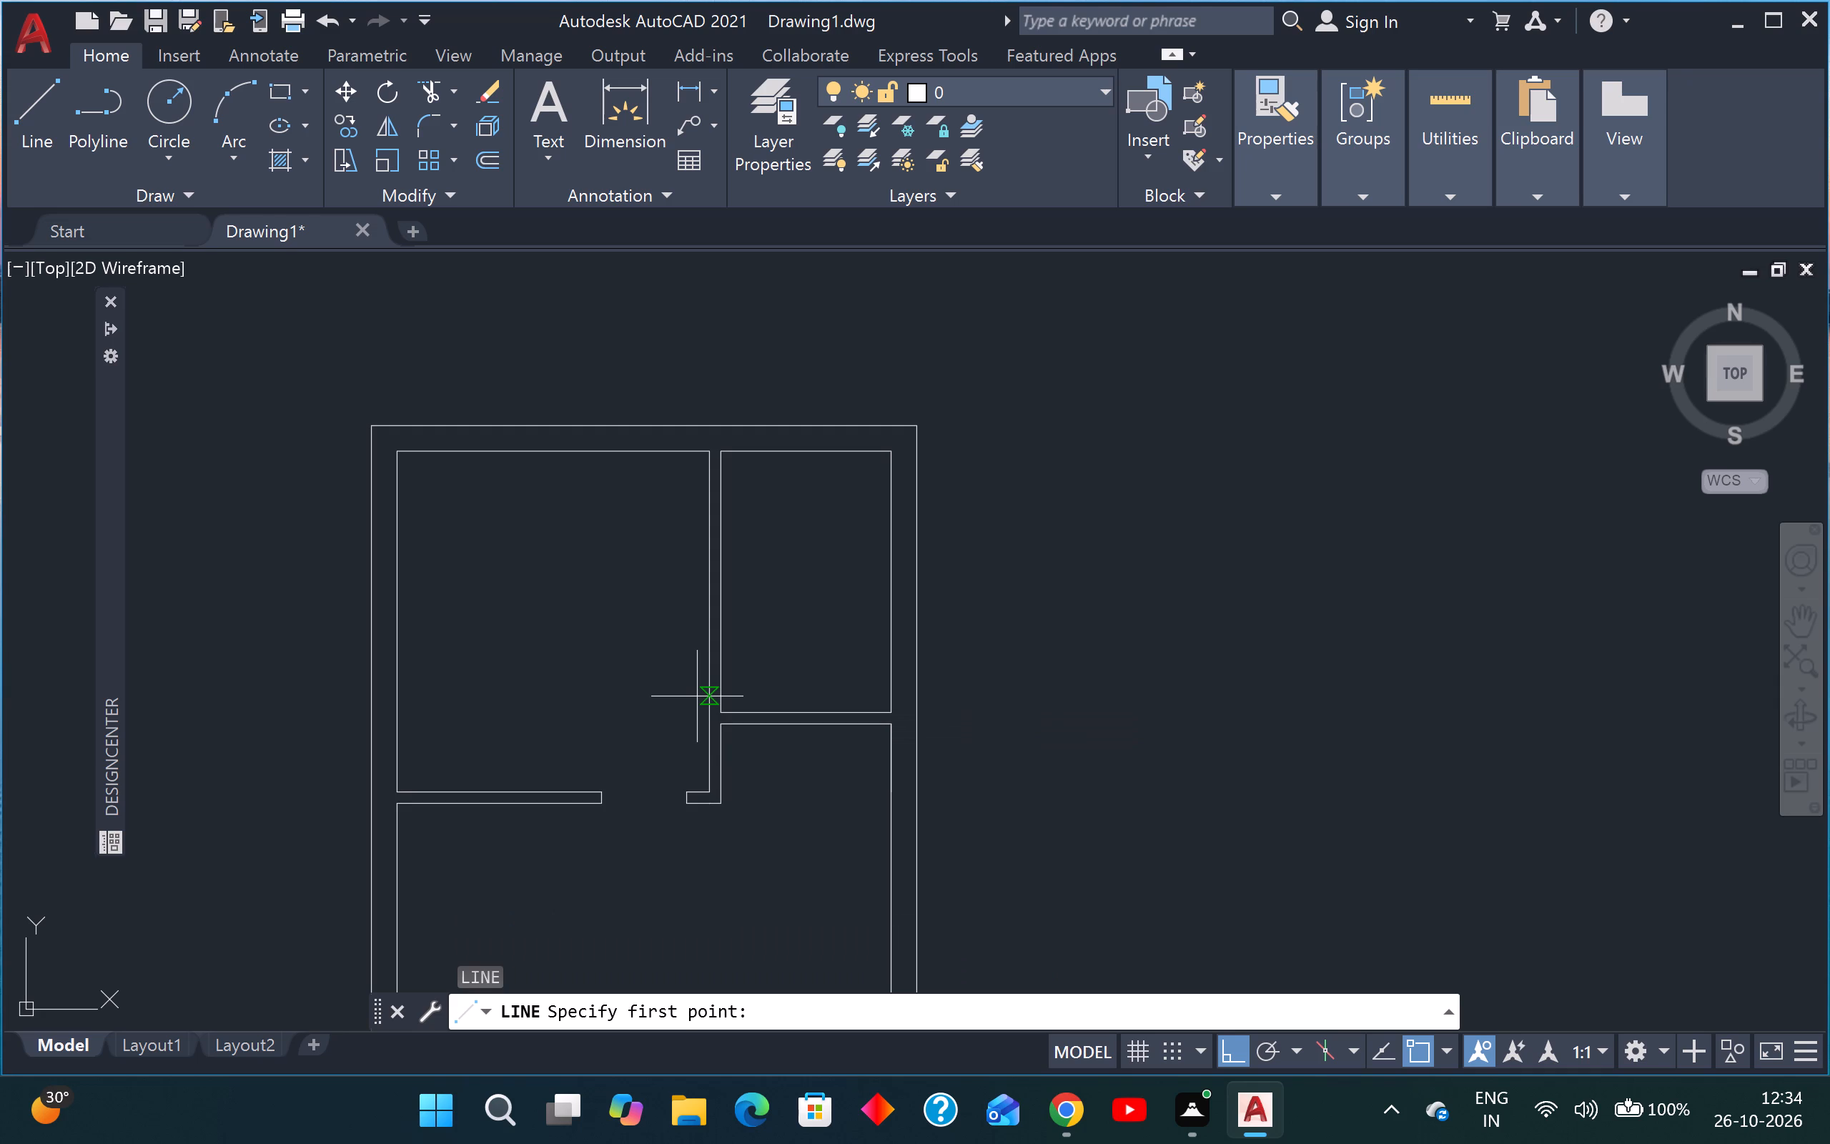
{"action": "scroll", "coordinate": [692, 698], "scroll_direction": "up", "scroll_amount": 2}
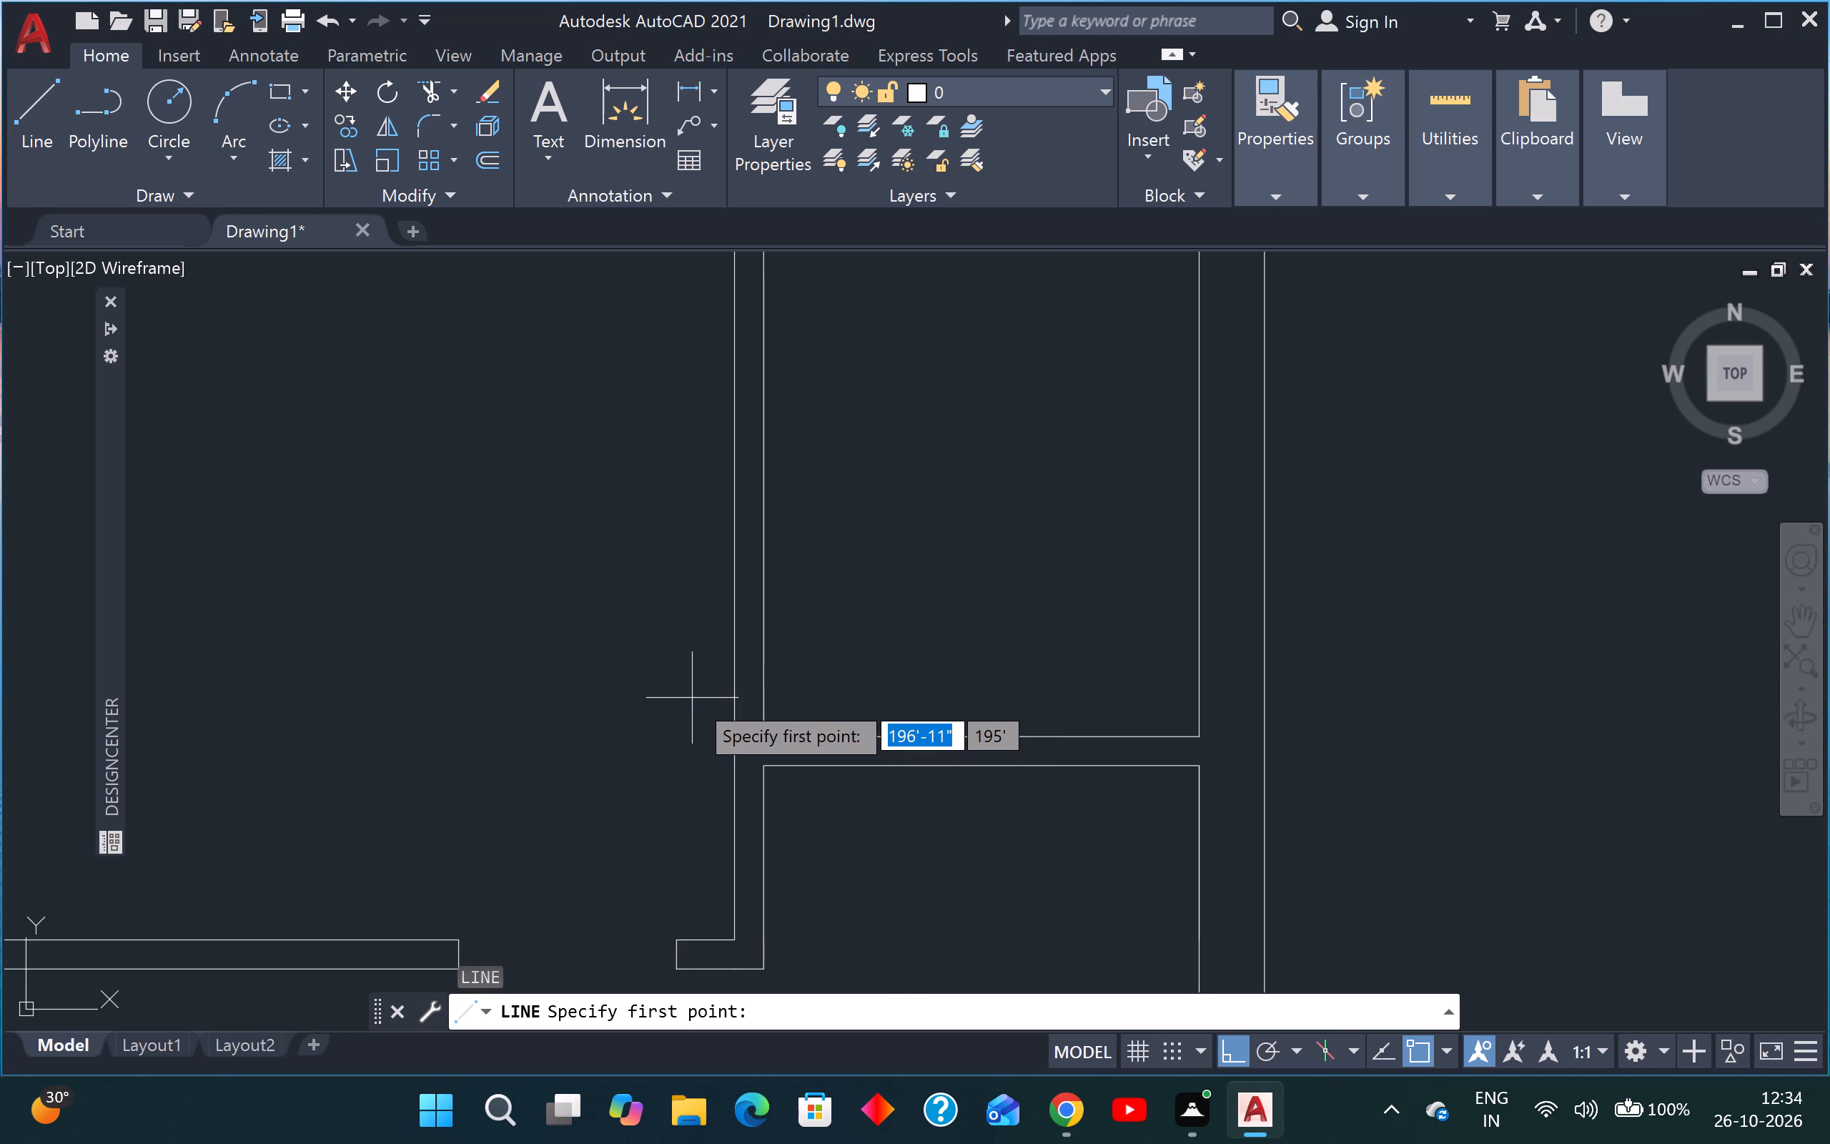
{"action": "scroll", "coordinate": [814, 760], "scroll_direction": "up", "scroll_amount": 3}
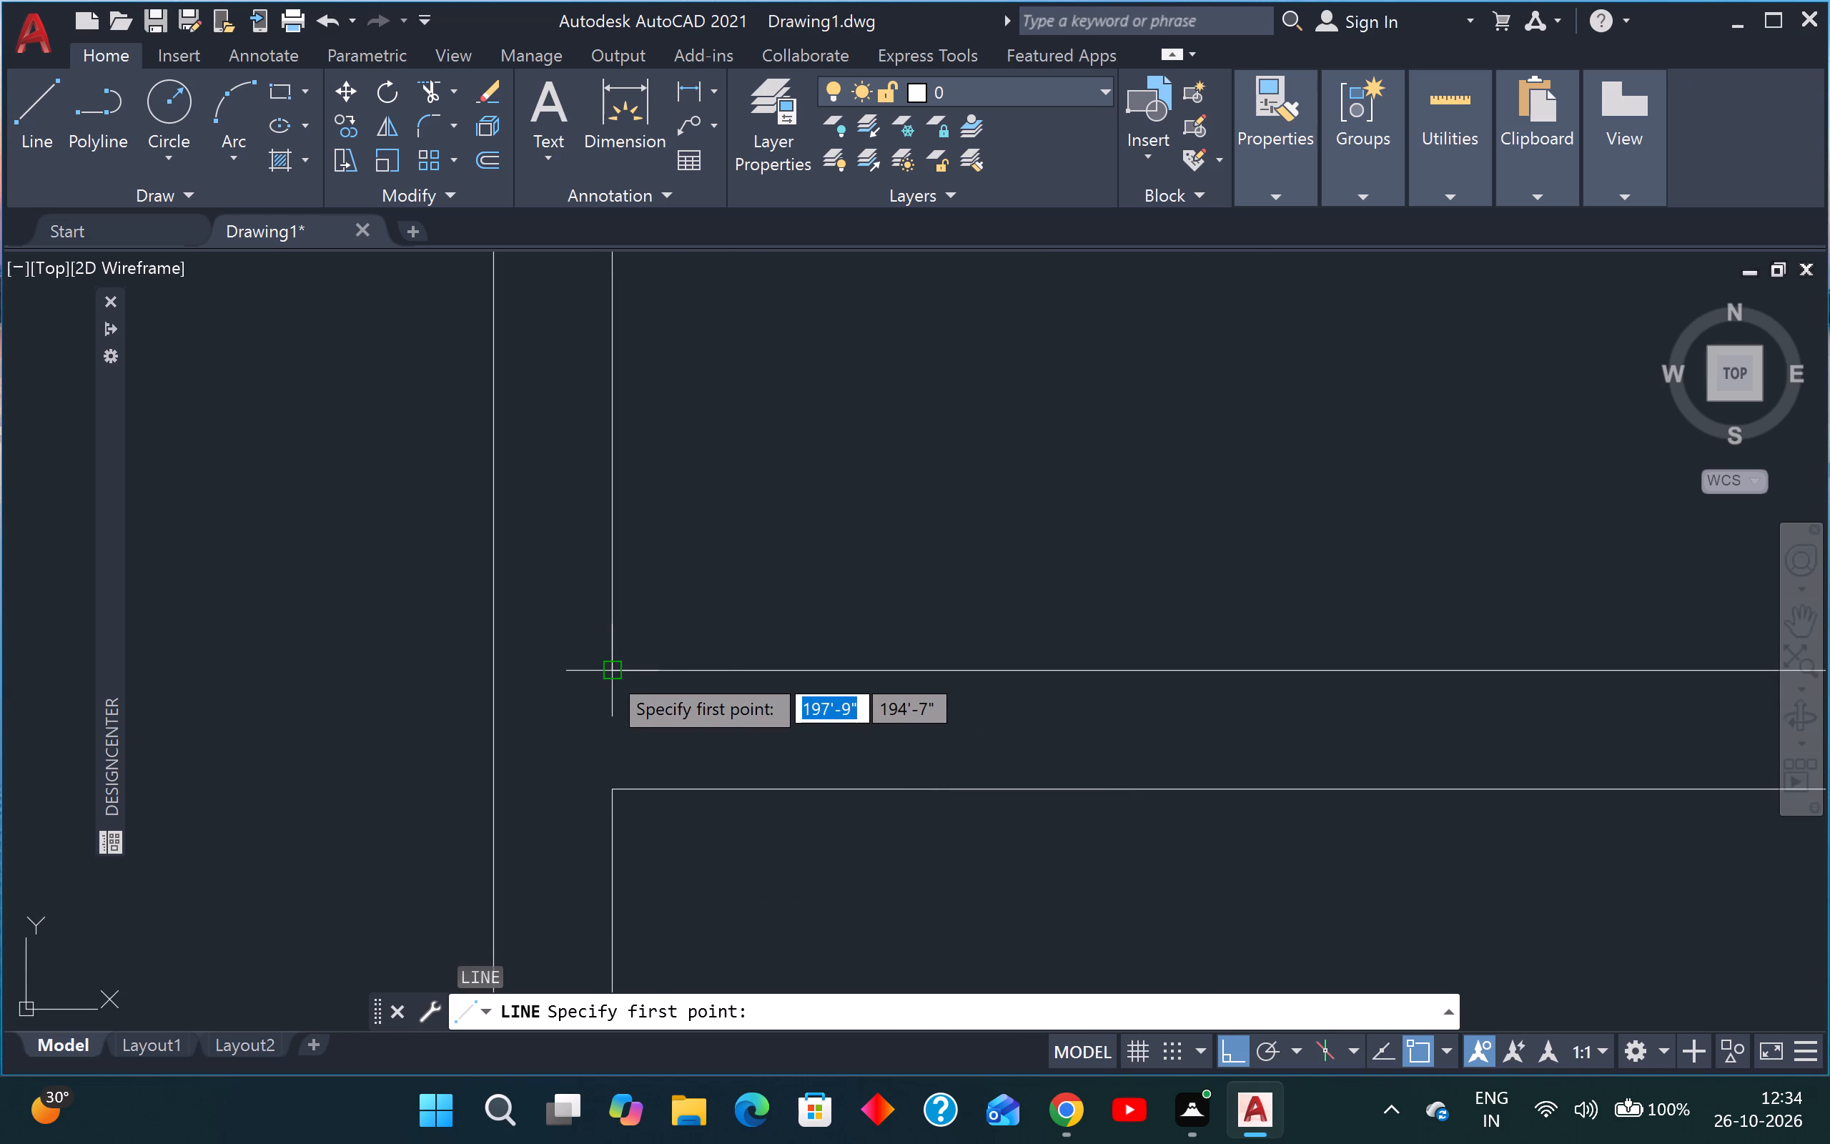
{"action": "left_click", "coordinate": [606, 671]}
{"action": "left_click", "coordinate": [435, 674]}
{"action": "key", "text": "Escape"}
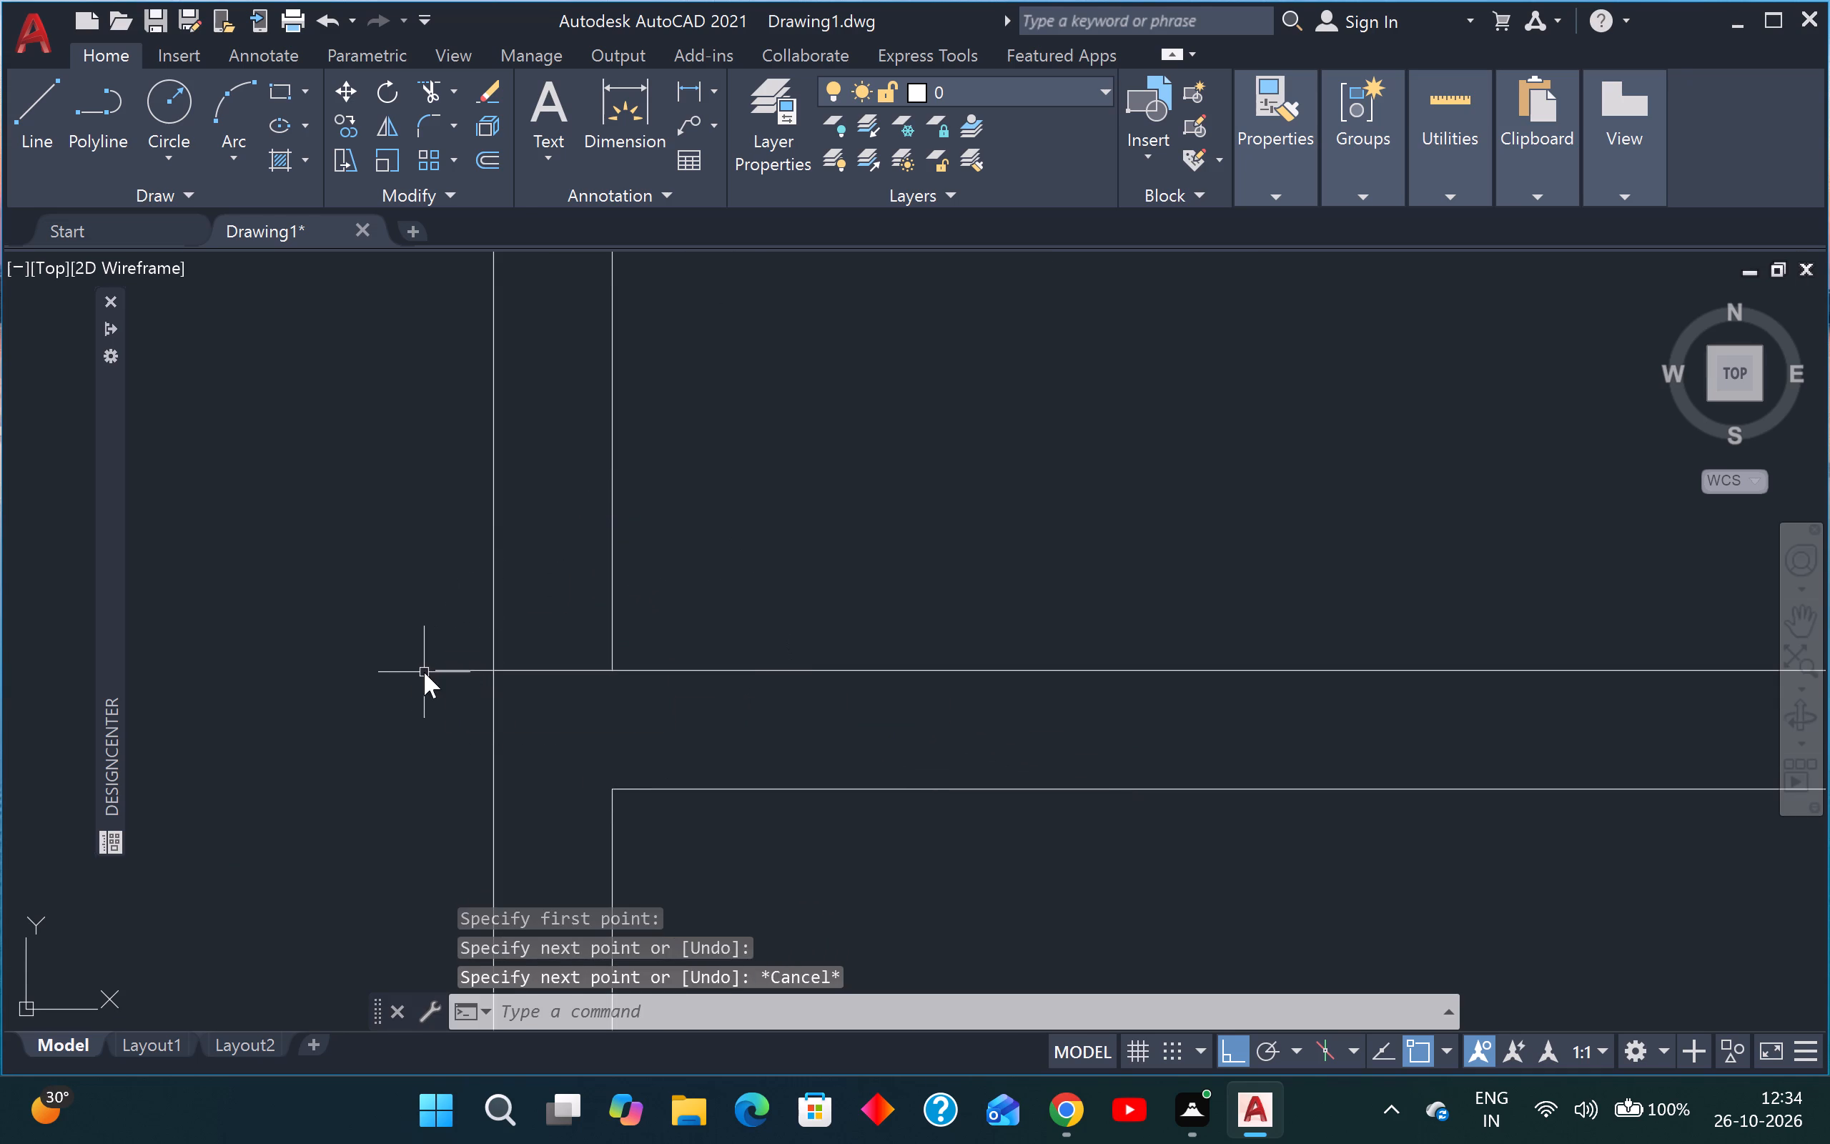
Trim the part of the new short line that extends past the vertical partition into the large upper room.
{"action": "type", "text": "tr"}
{"action": "key", "text": "space"}
{"action": "left_click", "coordinate": [452, 674]}
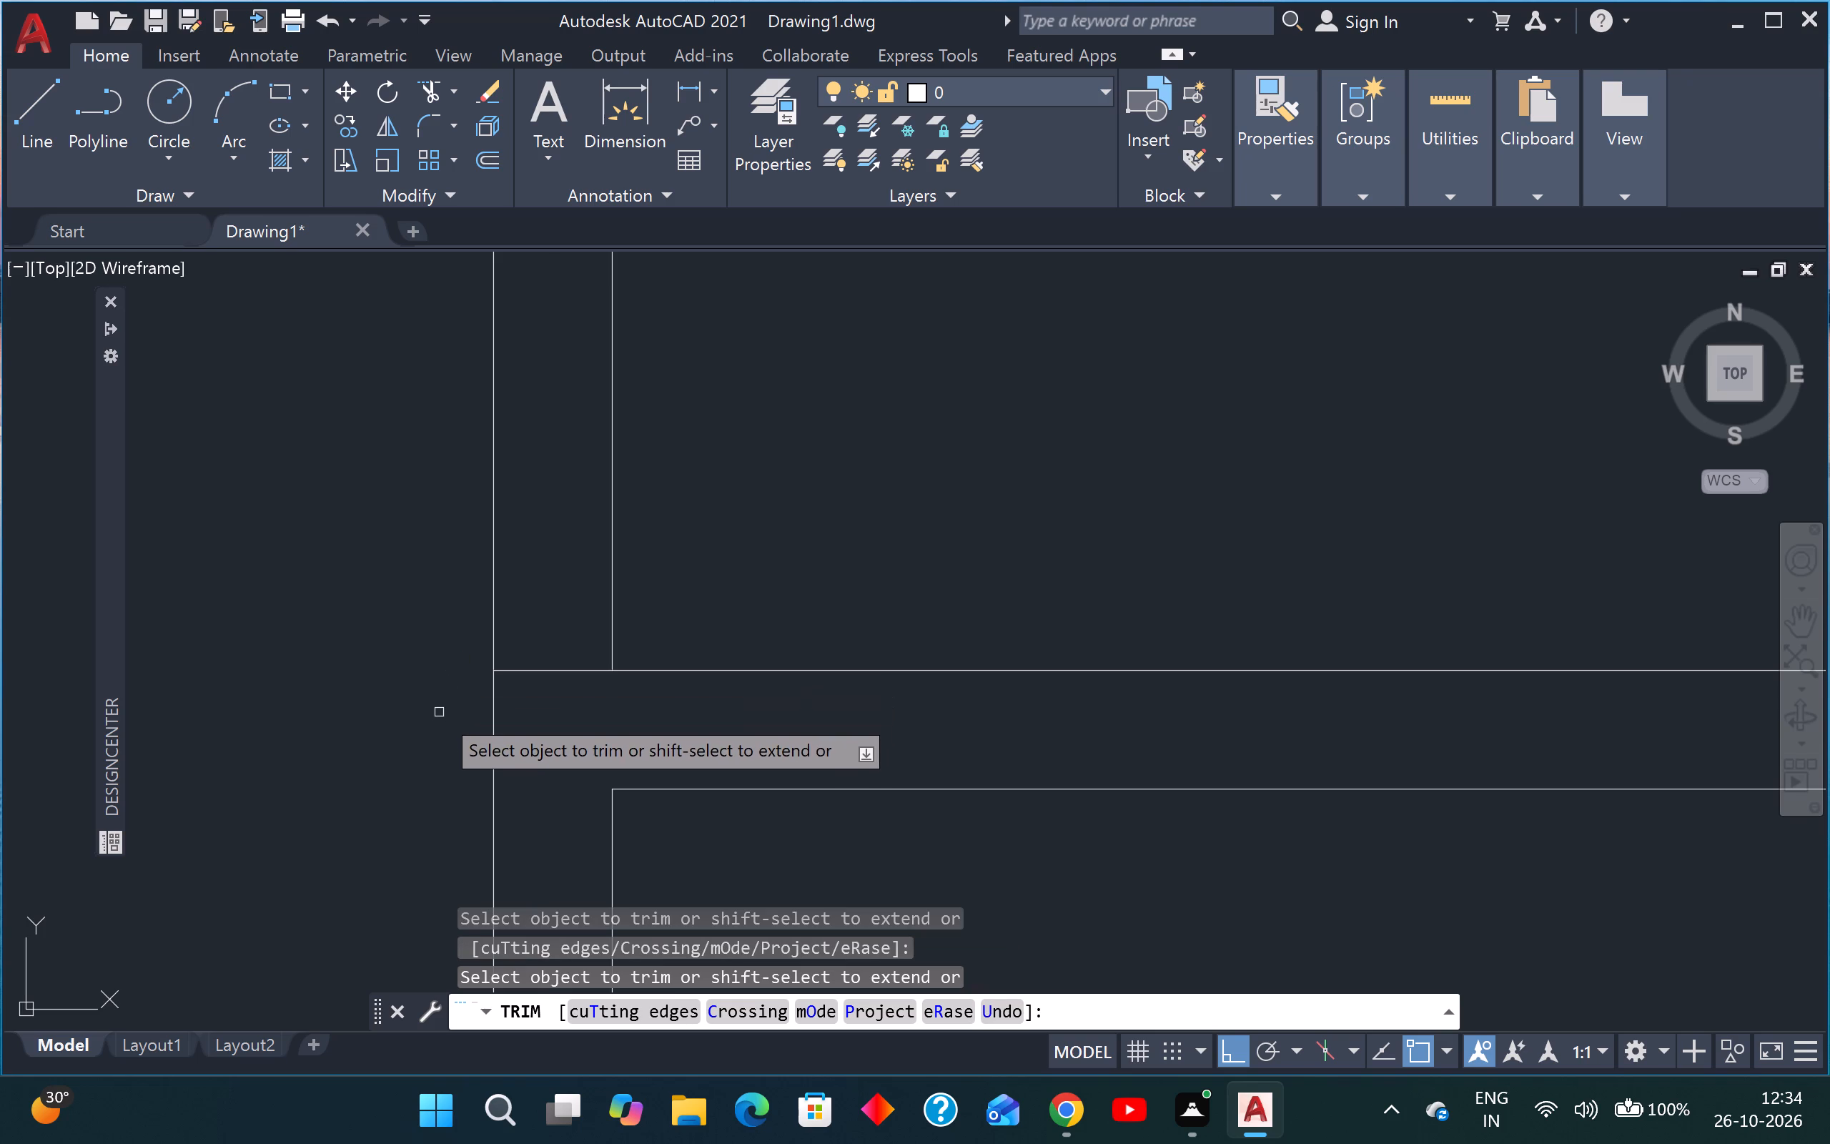
{"action": "scroll", "coordinate": [439, 712], "scroll_direction": "down", "scroll_amount": 3}
{"action": "scroll", "coordinate": [498, 624], "scroll_direction": "down", "scroll_amount": 4}
{"action": "middle_click_drag", "start_coordinate": [518, 618], "coordinate": [553, 787]}
{"action": "key", "text": "Escape"}
{"action": "key", "text": "Escape"}
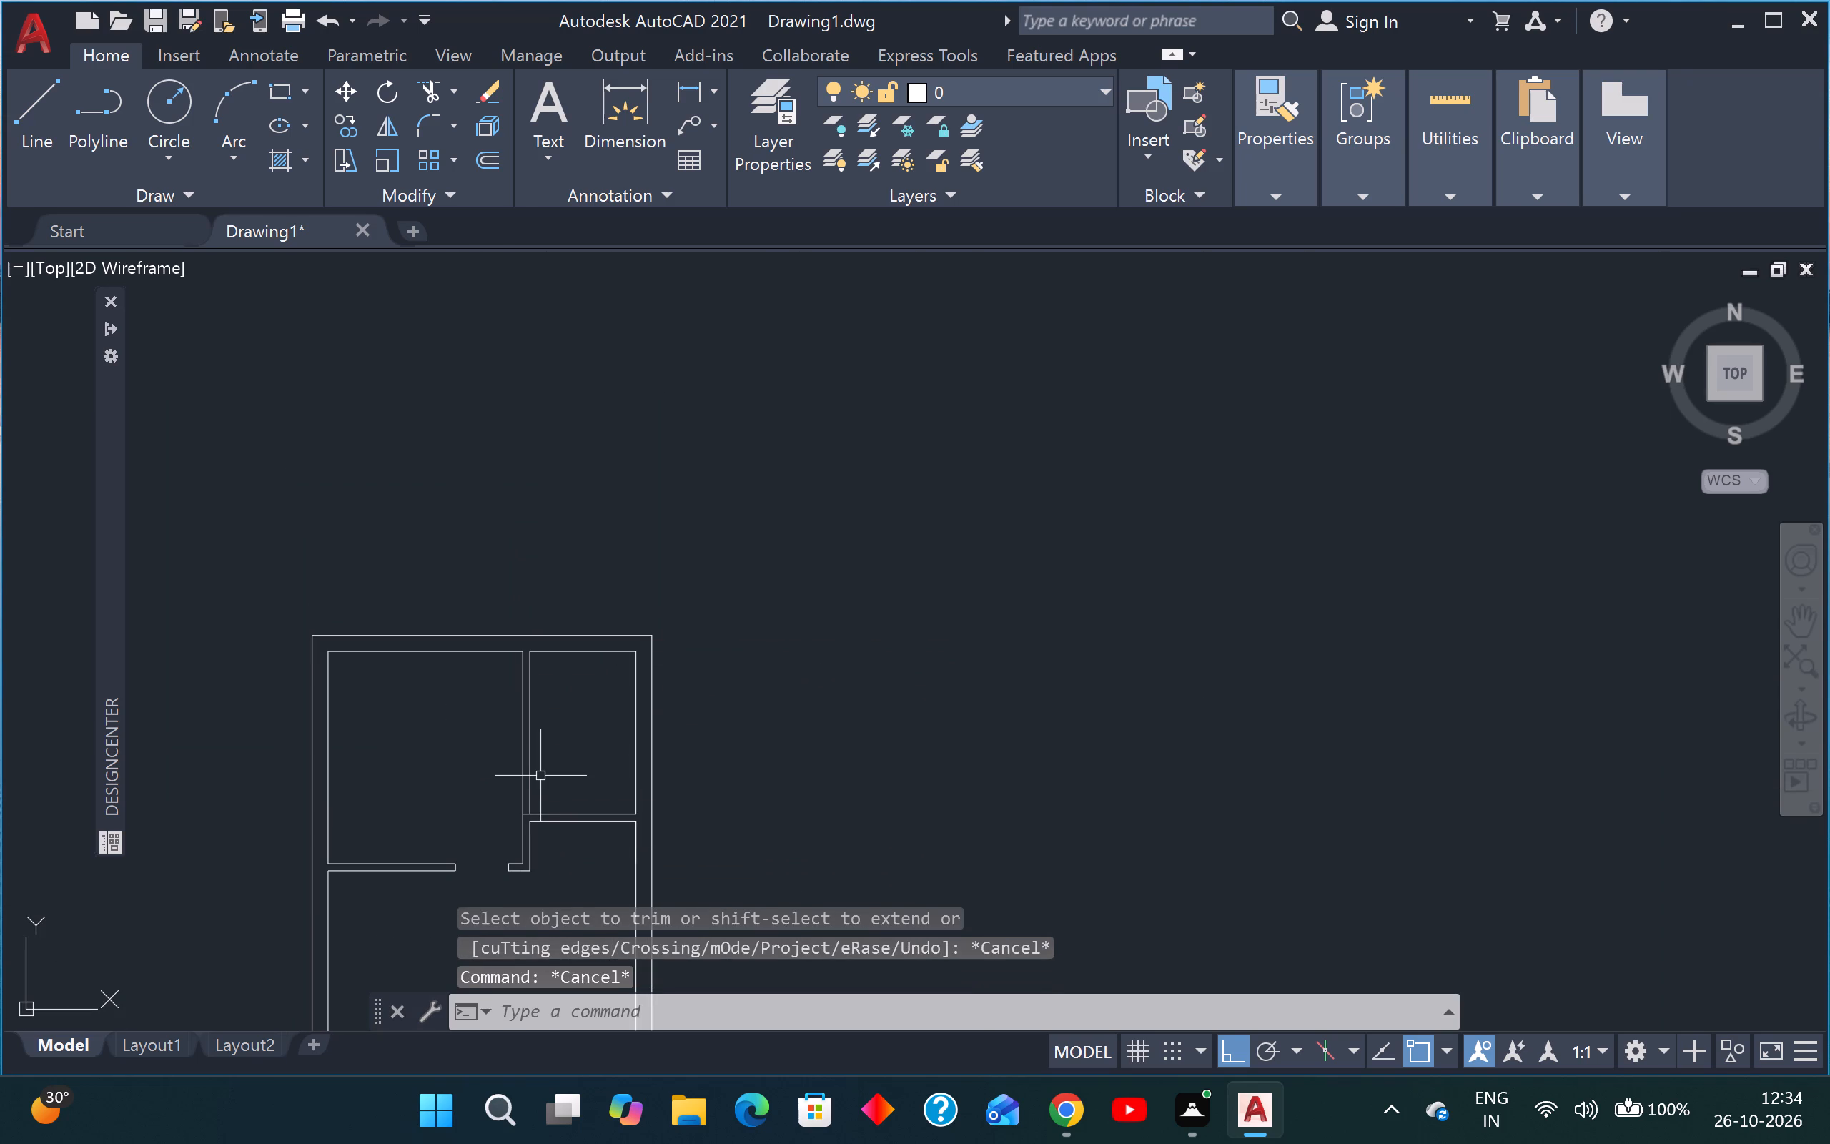
Offset the short line across the vertical partition 1' upward, away from the small room's lower corner.
{"action": "type", "text": "o"}
{"action": "key", "text": "space"}
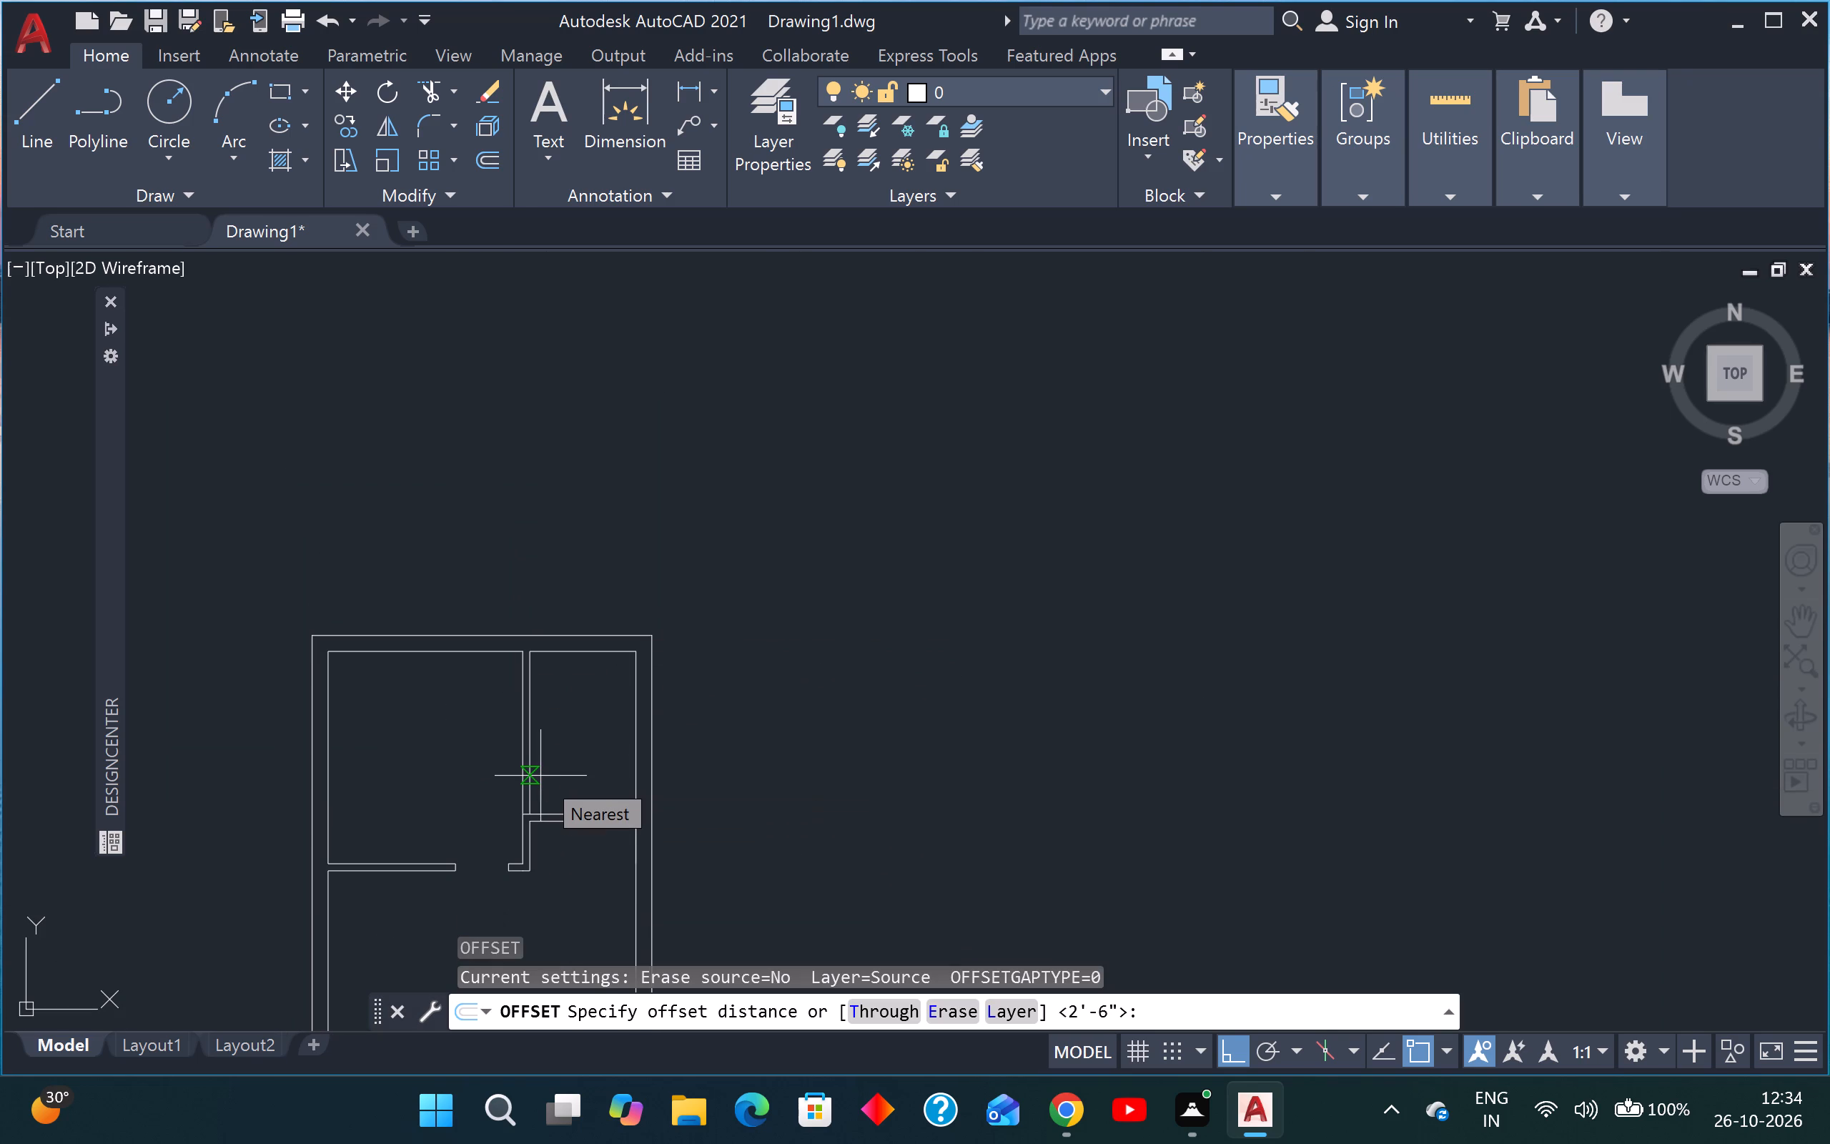
{"action": "type", "text": "1'"}
{"action": "key", "text": "Return"}
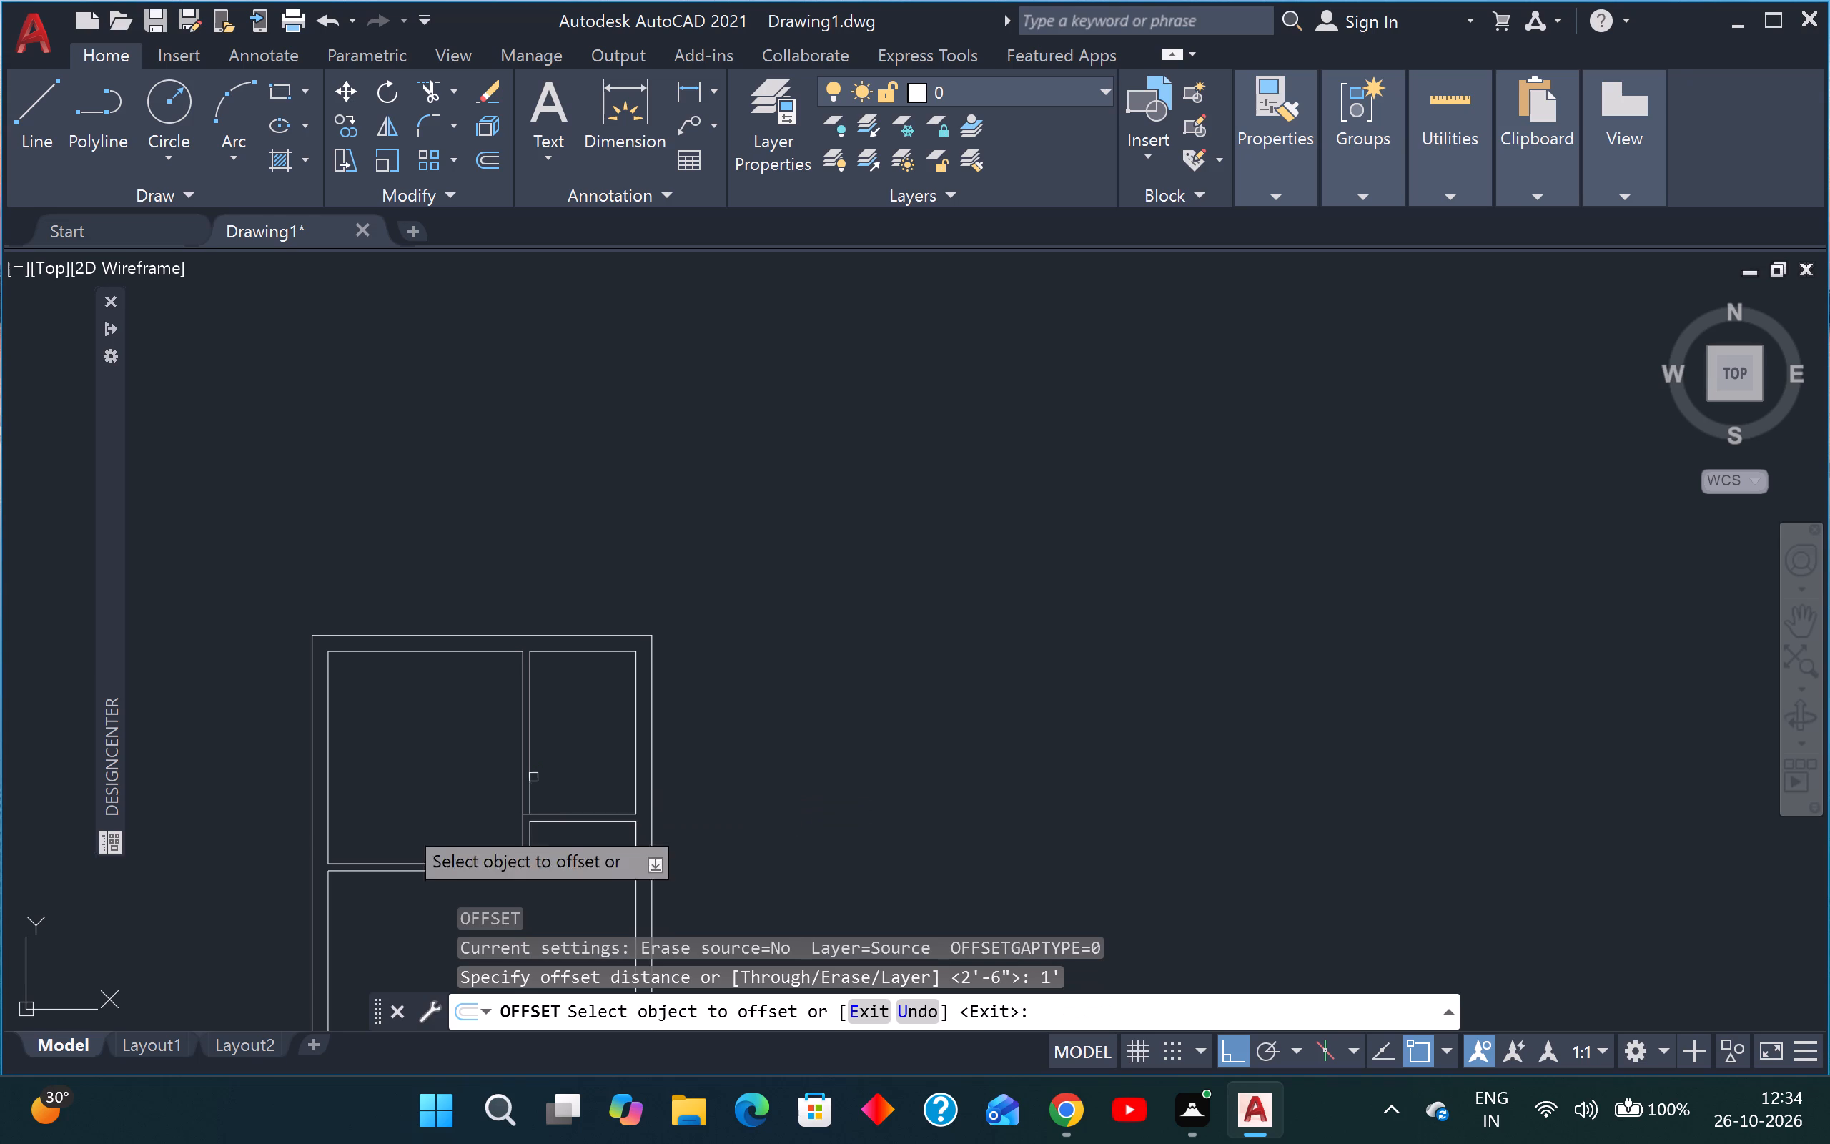
{"action": "scroll", "coordinate": [499, 802], "scroll_direction": "up", "scroll_amount": 3}
{"action": "scroll", "coordinate": [605, 877], "scroll_direction": "up", "scroll_amount": 2}
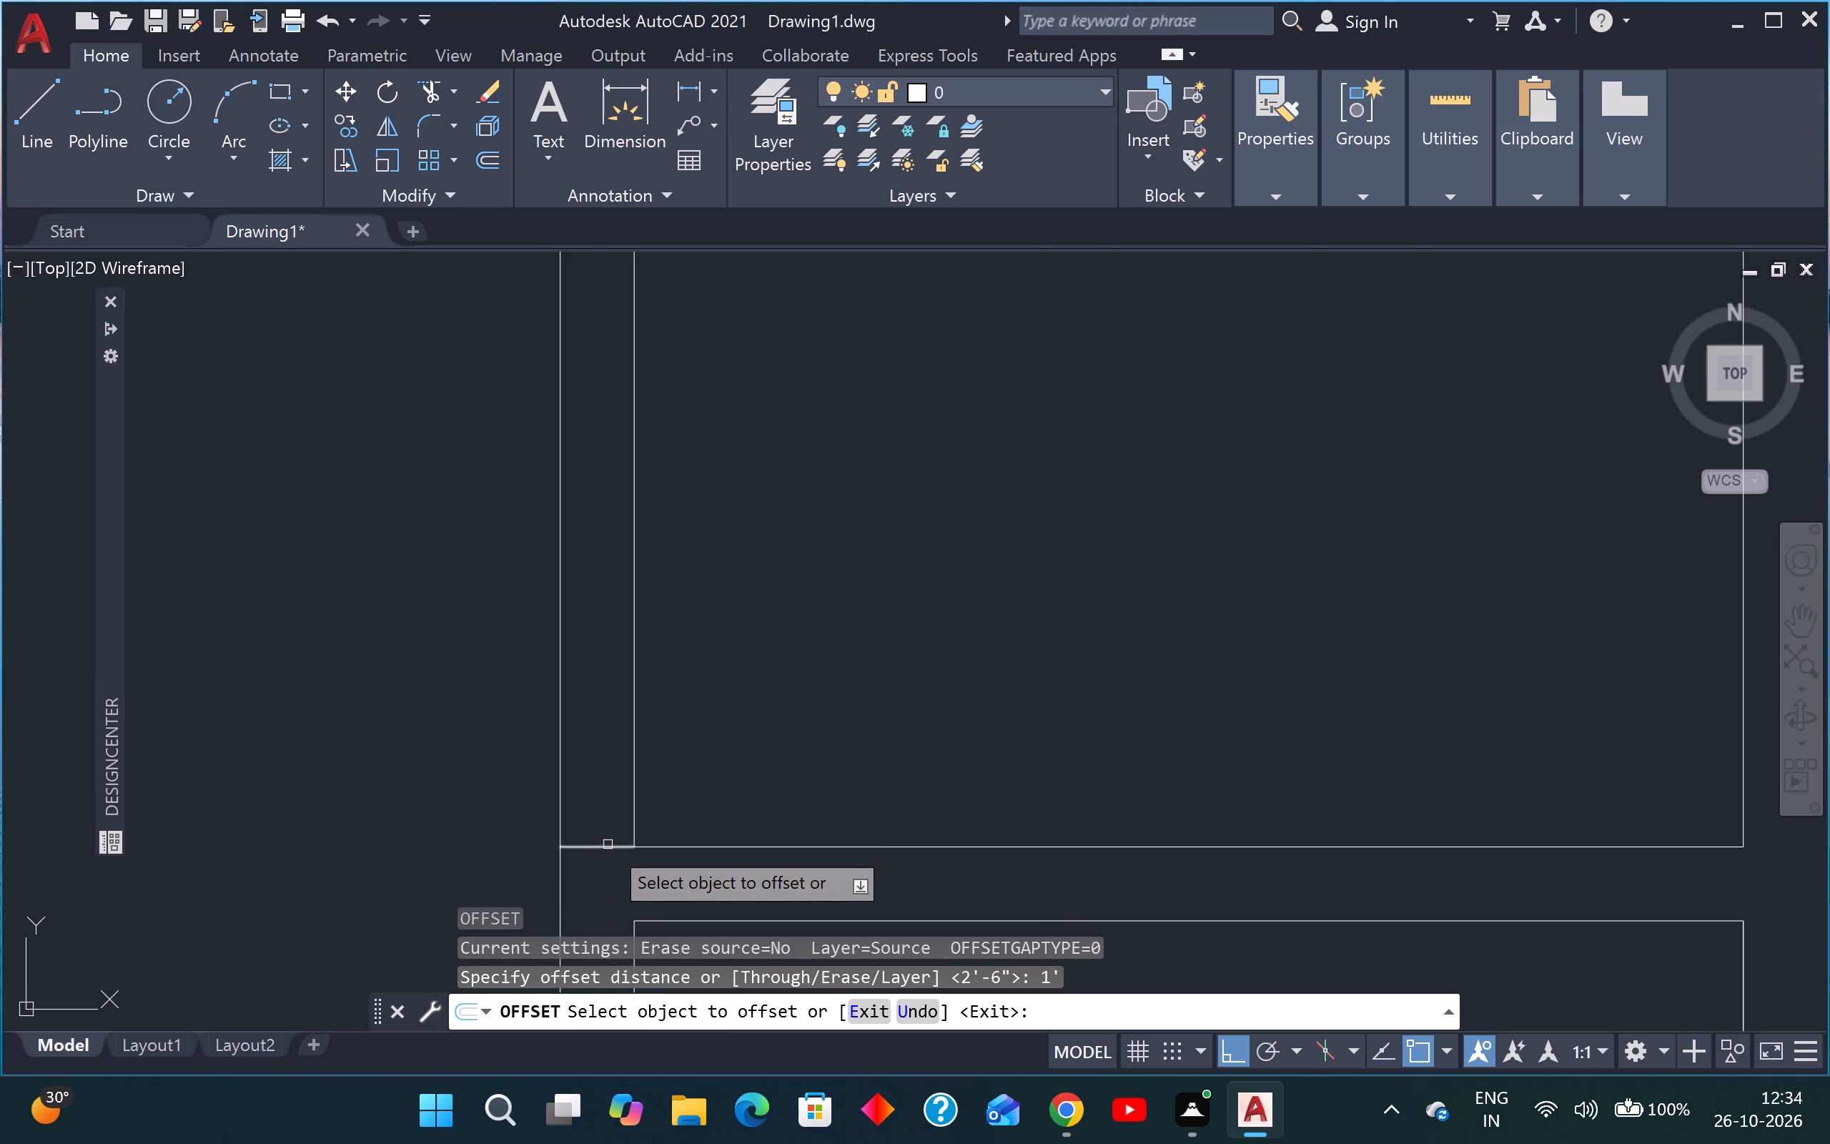
{"action": "left_click", "coordinate": [607, 844]}
{"action": "left_click", "coordinate": [596, 771]}
{"action": "scroll", "coordinate": [598, 749], "scroll_direction": "down", "scroll_amount": 5}
{"action": "scroll", "coordinate": [656, 676], "scroll_direction": "up", "scroll_amount": 2}
{"action": "key", "text": "Escape"}
{"action": "key", "text": "Escape"}
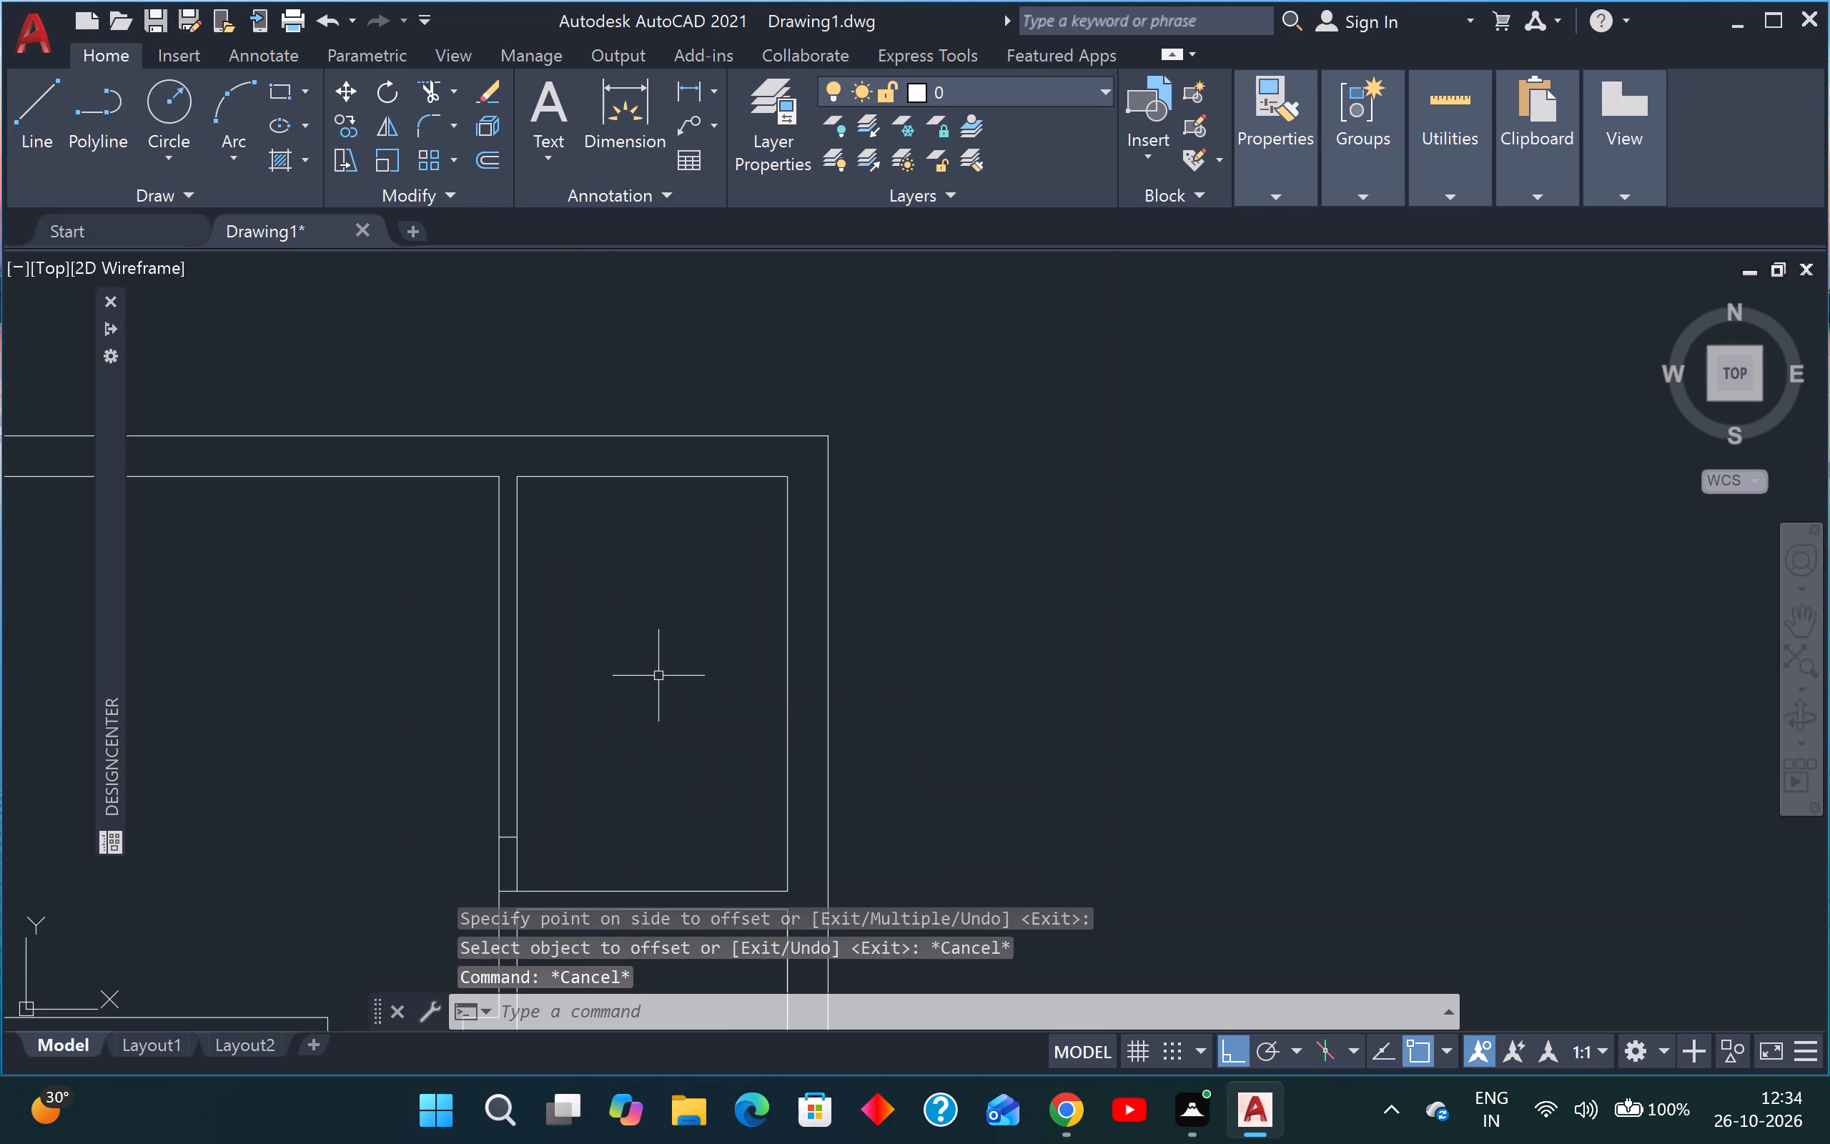
Offset the new partition-crossing line 2' further upward to mark the other side of the small room's opening.
{"action": "type", "text": "o"}
{"action": "key", "text": "space"}
{"action": "type", "text": "2'"}
{"action": "key", "text": "Return"}
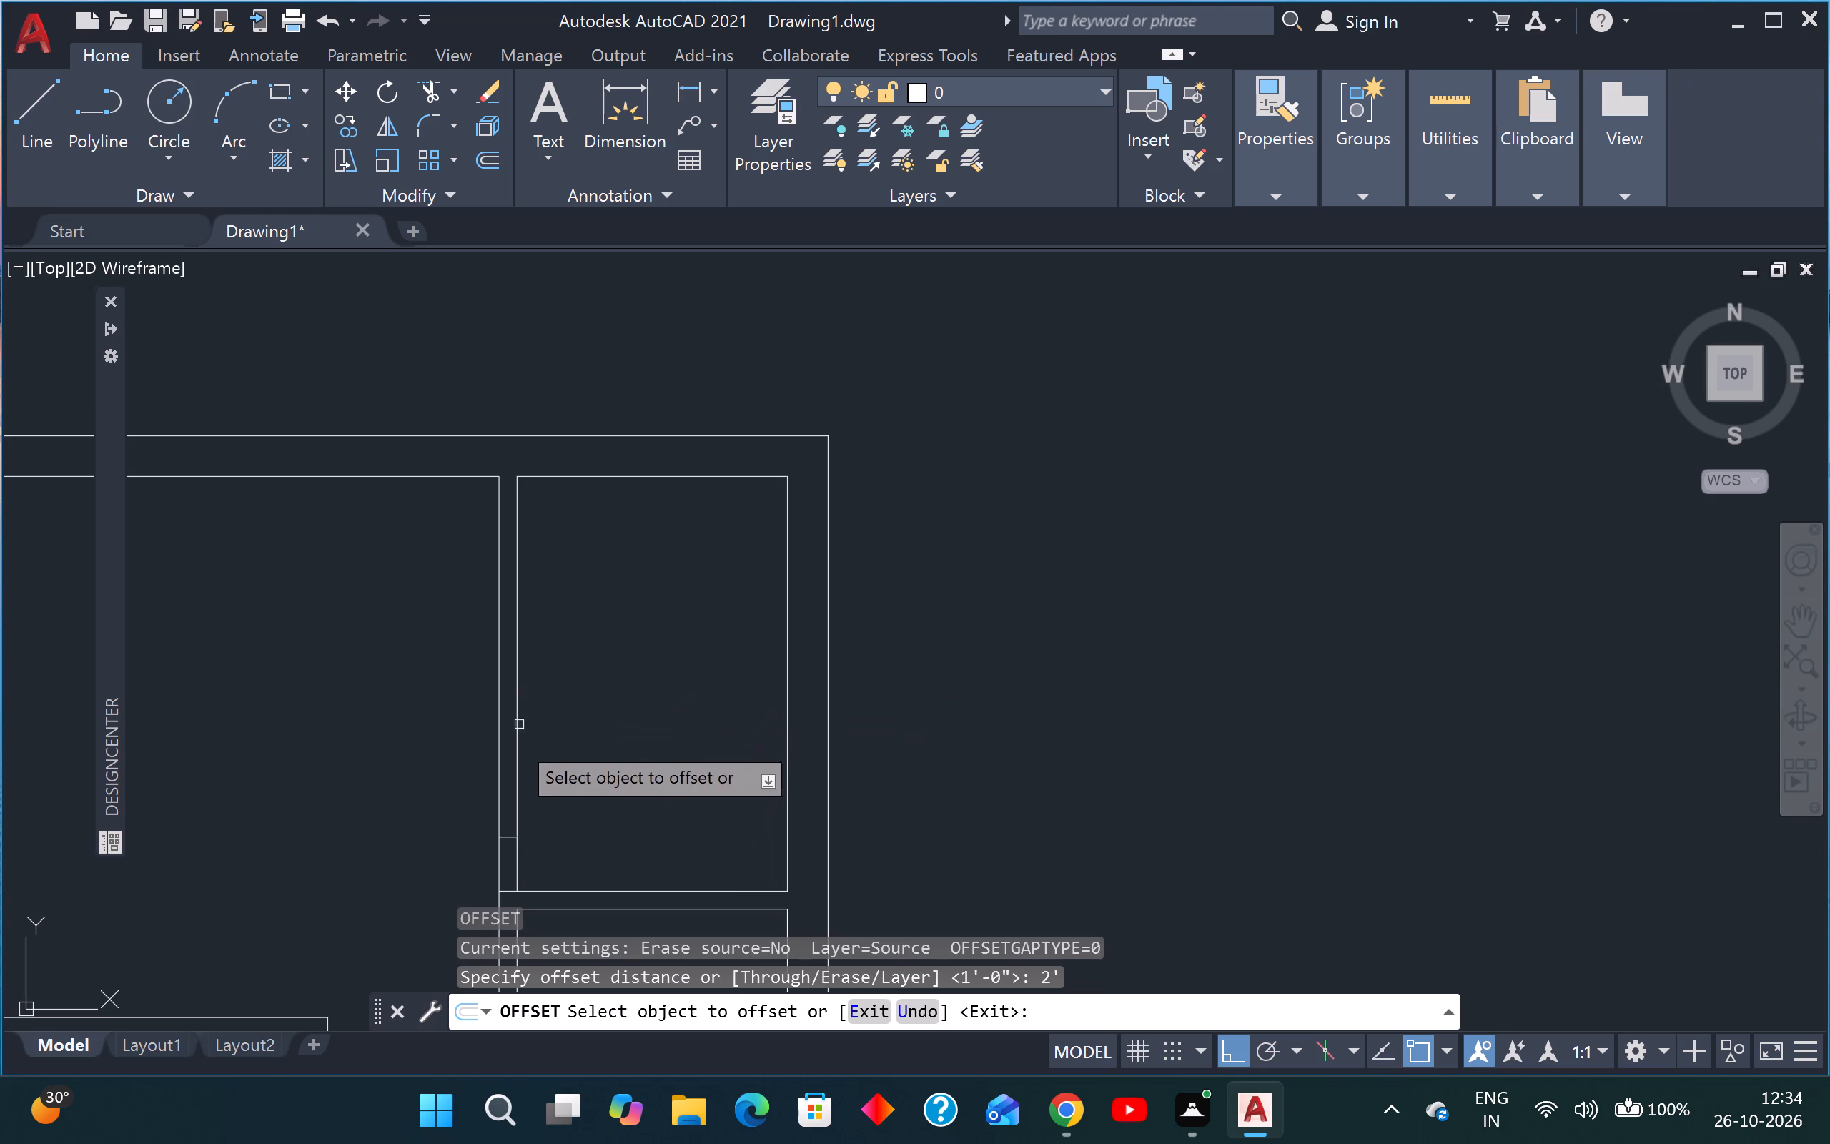
{"action": "scroll", "coordinate": [508, 850], "scroll_direction": "up", "scroll_amount": 2}
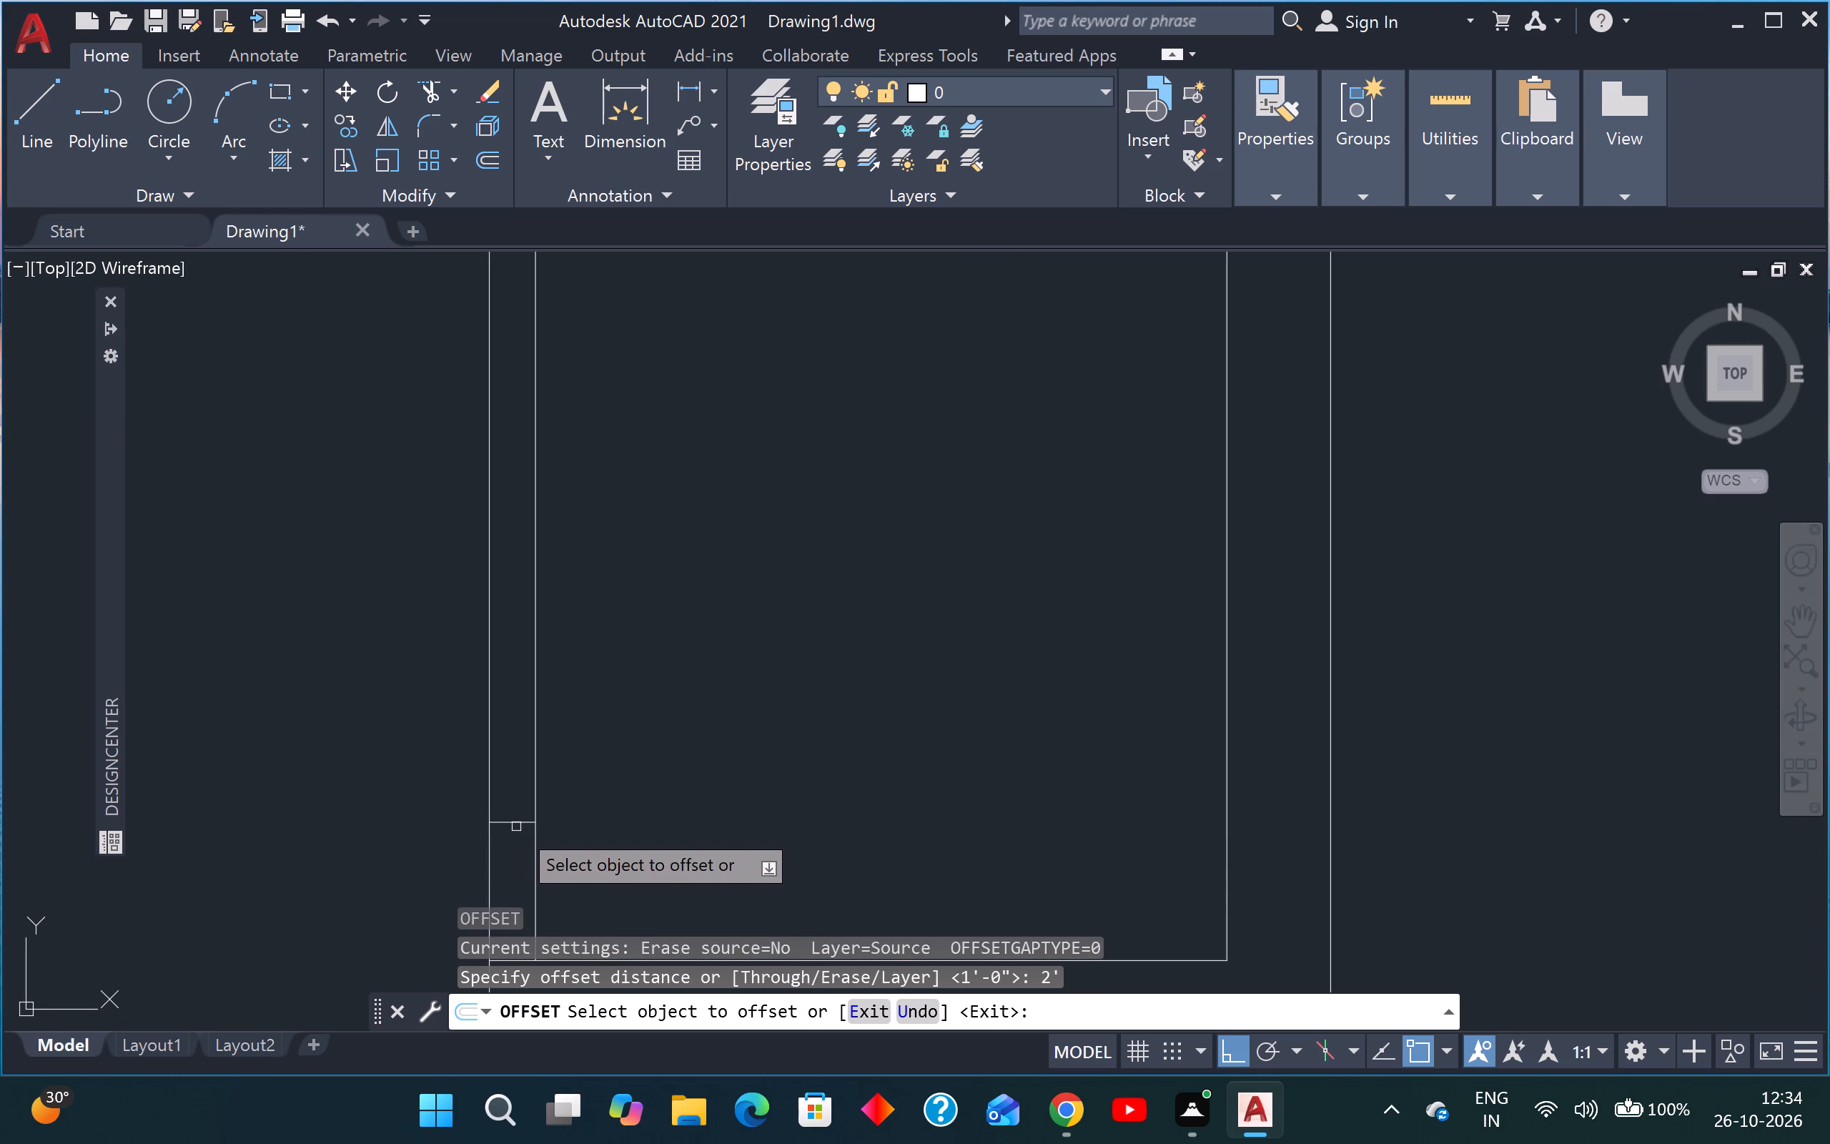
{"action": "left_click", "coordinate": [516, 824]}
{"action": "left_click", "coordinate": [513, 724]}
{"action": "key", "text": "Escape"}
{"action": "key", "text": "Escape"}
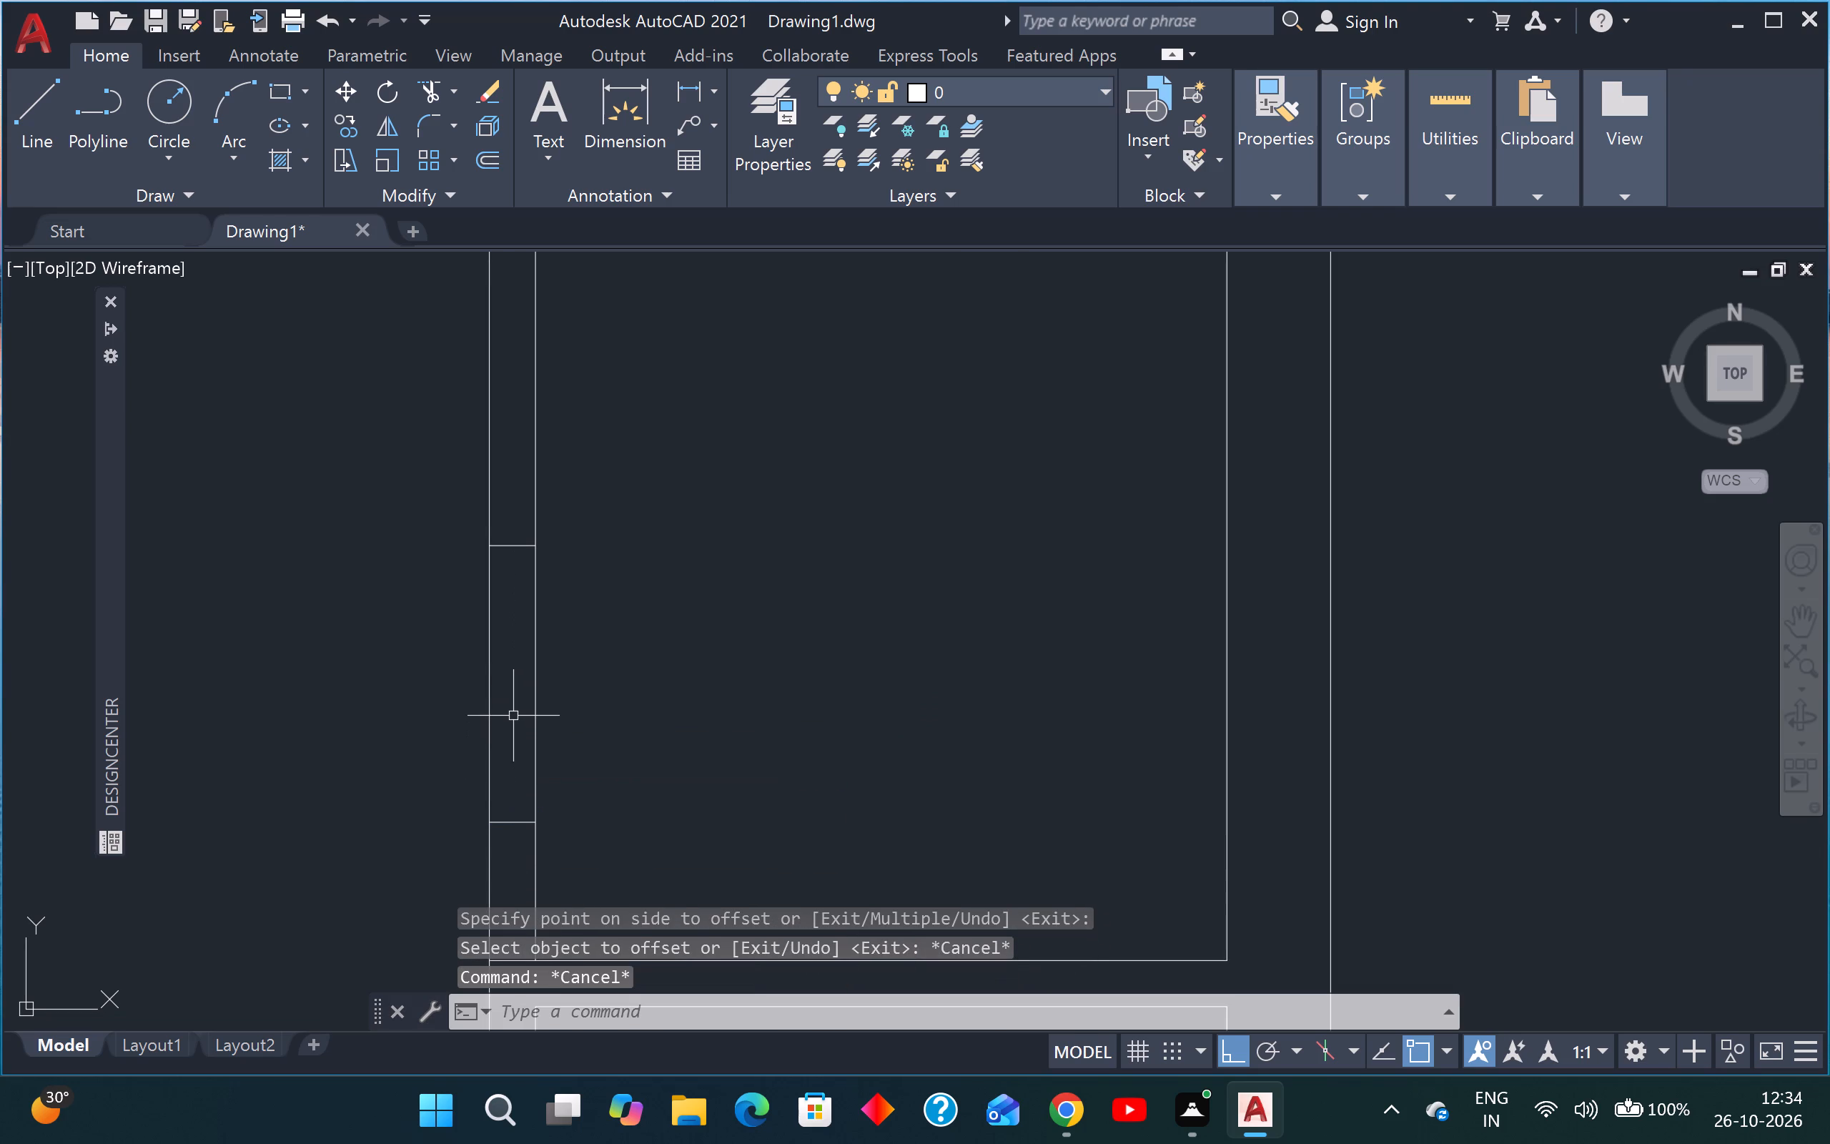
Trim both vertical partition lines between the 2' opening marks and the leftover short line across the partition at the small room's corner.
{"action": "type", "text": "tr"}
{"action": "key", "text": "space"}
{"action": "left_click_drag", "start_coordinate": [613, 671], "coordinate": [604, 672]}
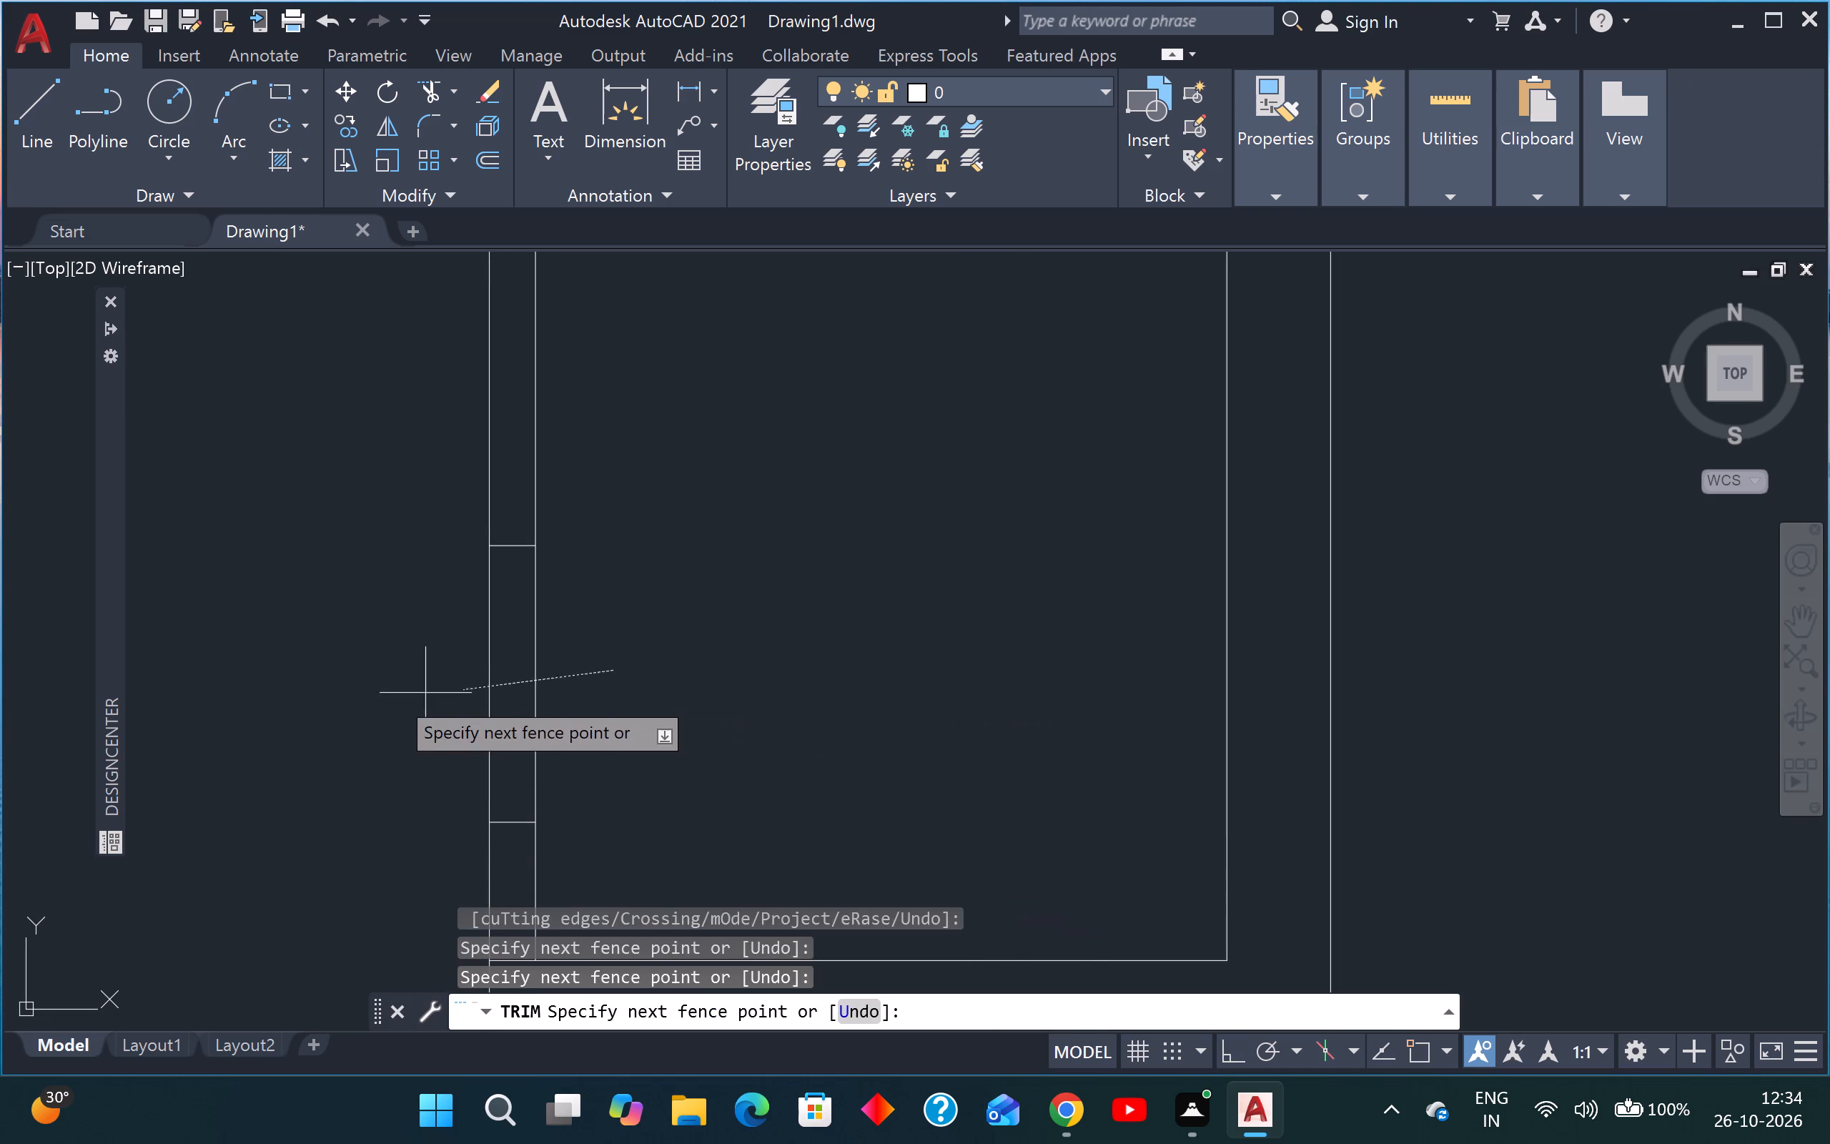
{"action": "left_click", "coordinate": [375, 696]}
{"action": "scroll", "coordinate": [530, 613], "scroll_direction": "down", "scroll_amount": 2}
{"action": "scroll", "coordinate": [530, 721], "scroll_direction": "up", "scroll_amount": 3}
{"action": "left_click", "coordinate": [520, 775]}
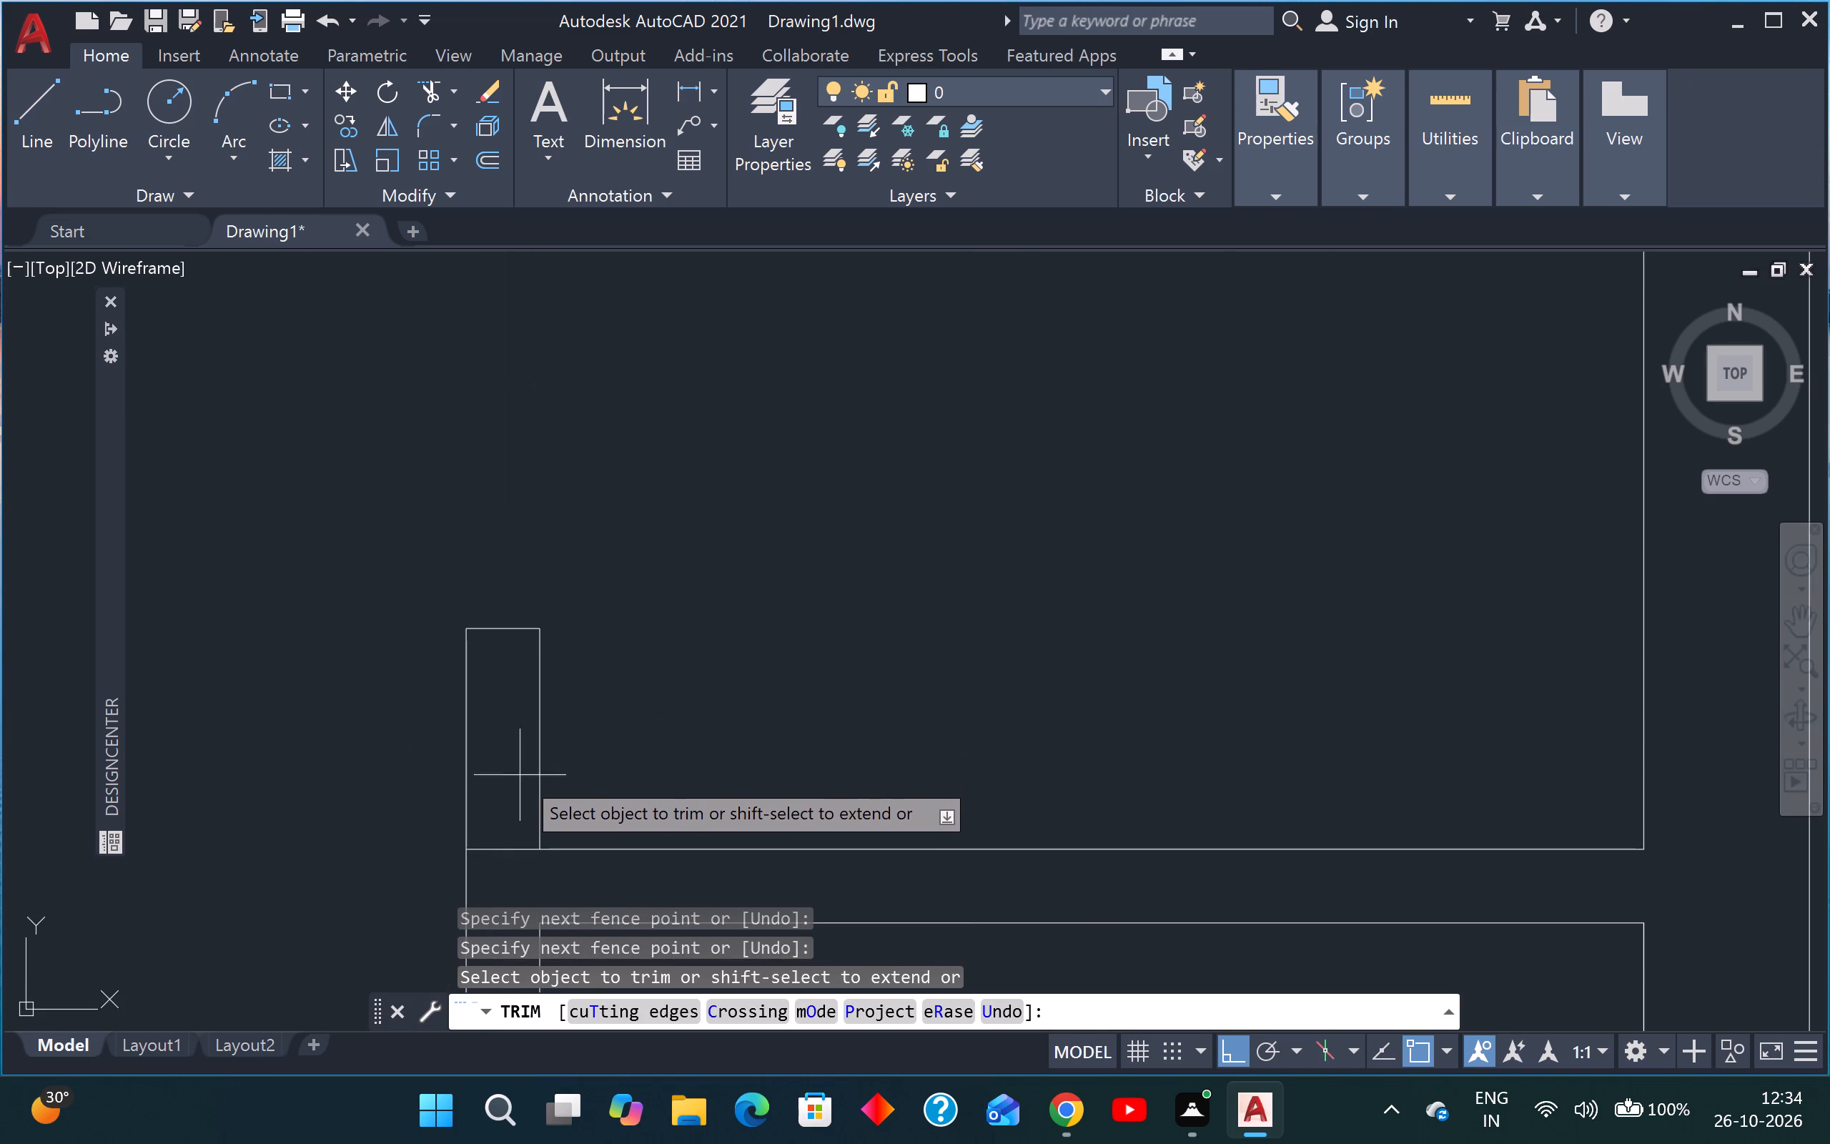
{"action": "left_click", "coordinate": [508, 862]}
{"action": "scroll", "coordinate": [618, 709], "scroll_direction": "down", "scroll_amount": 5}
{"action": "middle_click_drag", "start_coordinate": [651, 746], "coordinate": [651, 742]}
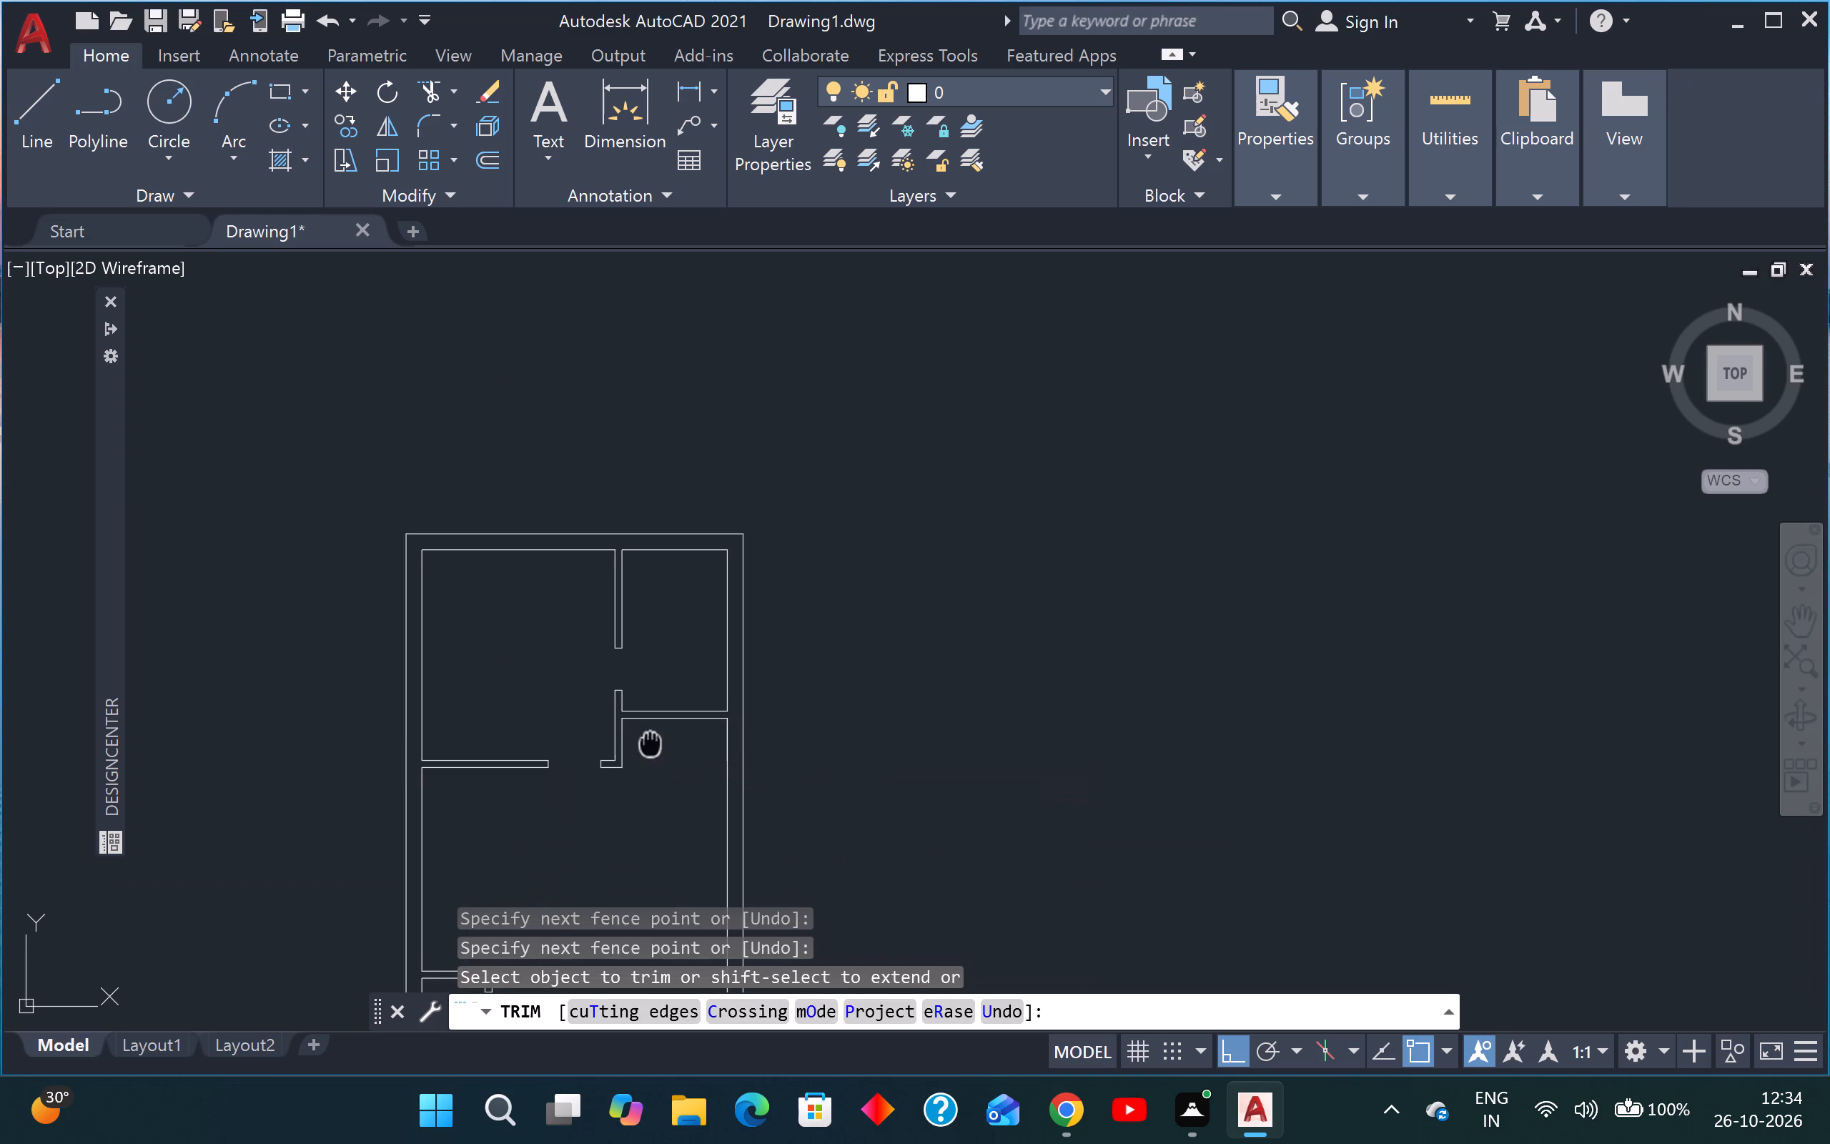
{"action": "middle_click_drag", "start_coordinate": [651, 742], "coordinate": [653, 699]}
{"action": "scroll", "coordinate": [657, 686], "scroll_direction": "down", "scroll_amount": 2}
{"action": "scroll", "coordinate": [615, 793], "scroll_direction": "up", "scroll_amount": 1}
{"action": "middle_click_drag", "start_coordinate": [618, 828], "coordinate": [623, 798]}
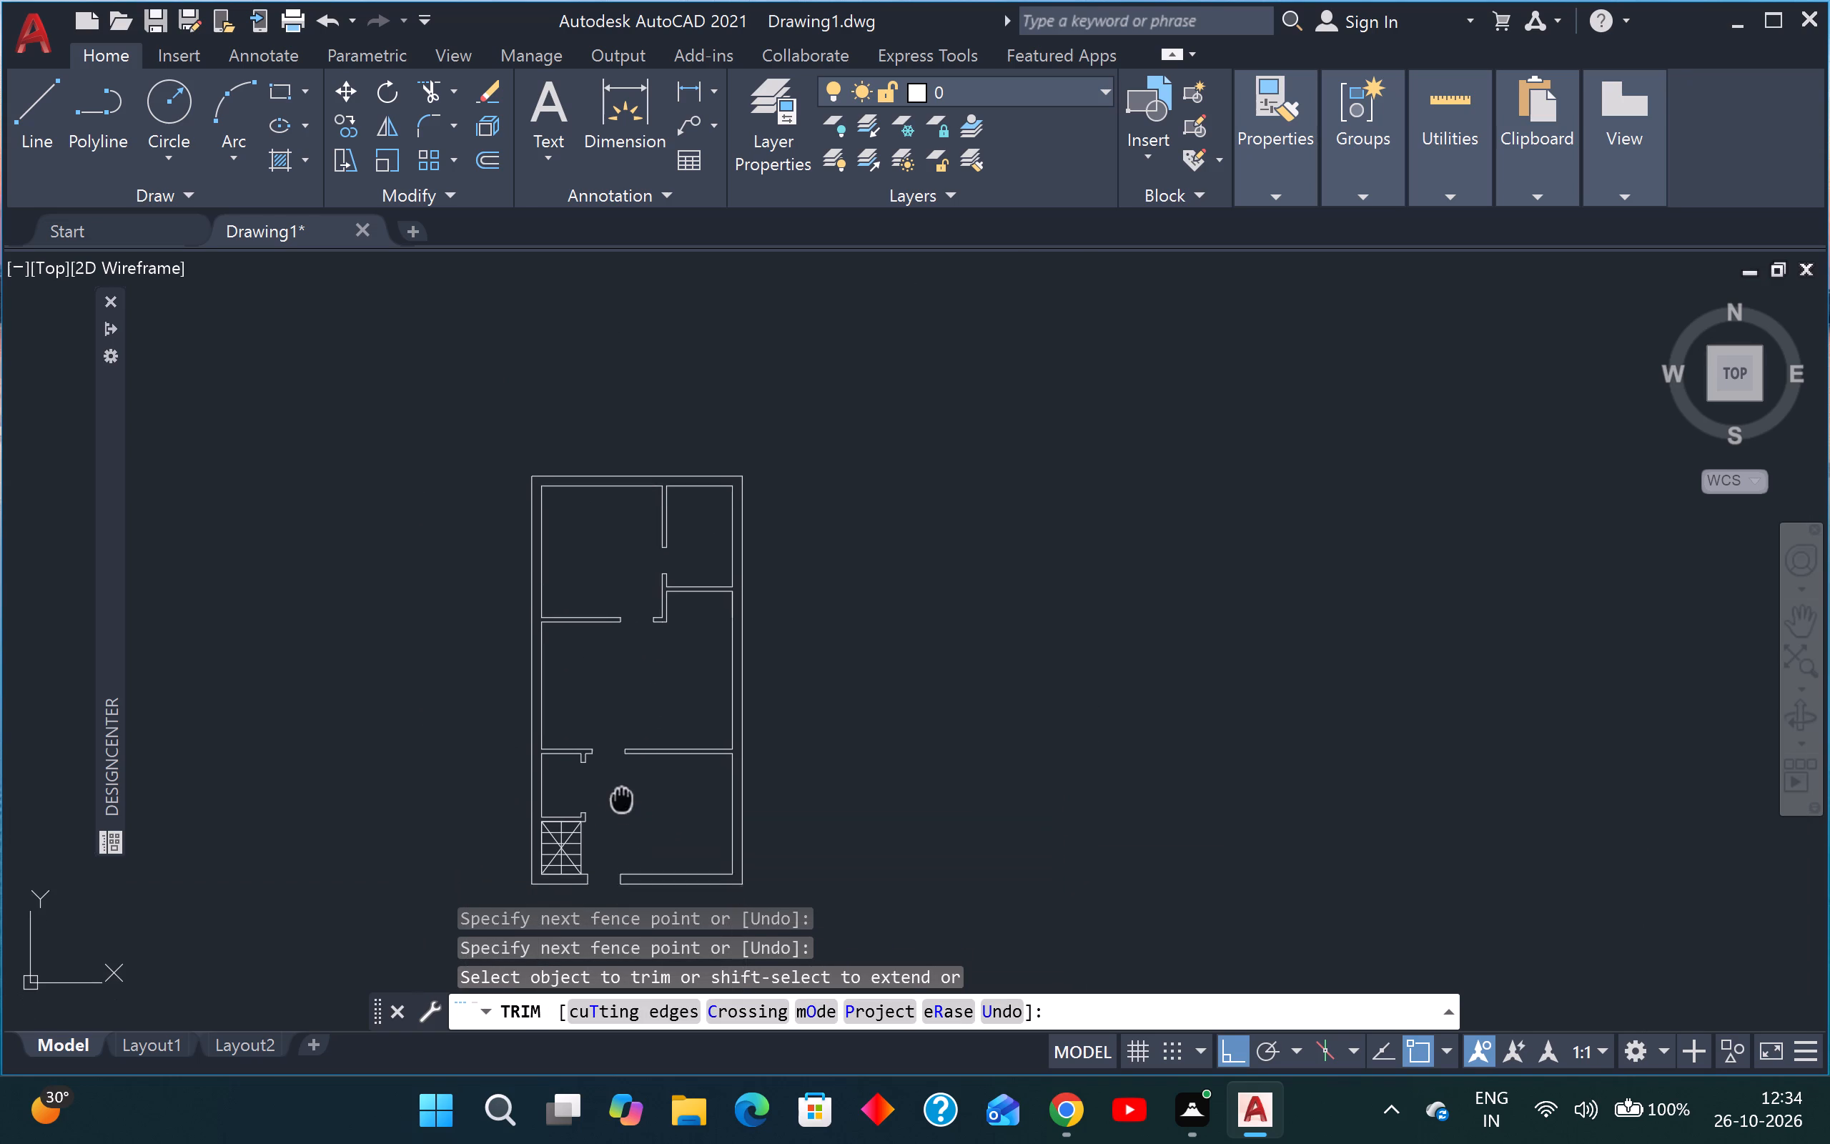
{"action": "middle_click_drag", "start_coordinate": [623, 798], "coordinate": [626, 776]}
{"action": "scroll", "coordinate": [626, 776], "scroll_direction": "up", "scroll_amount": 1}
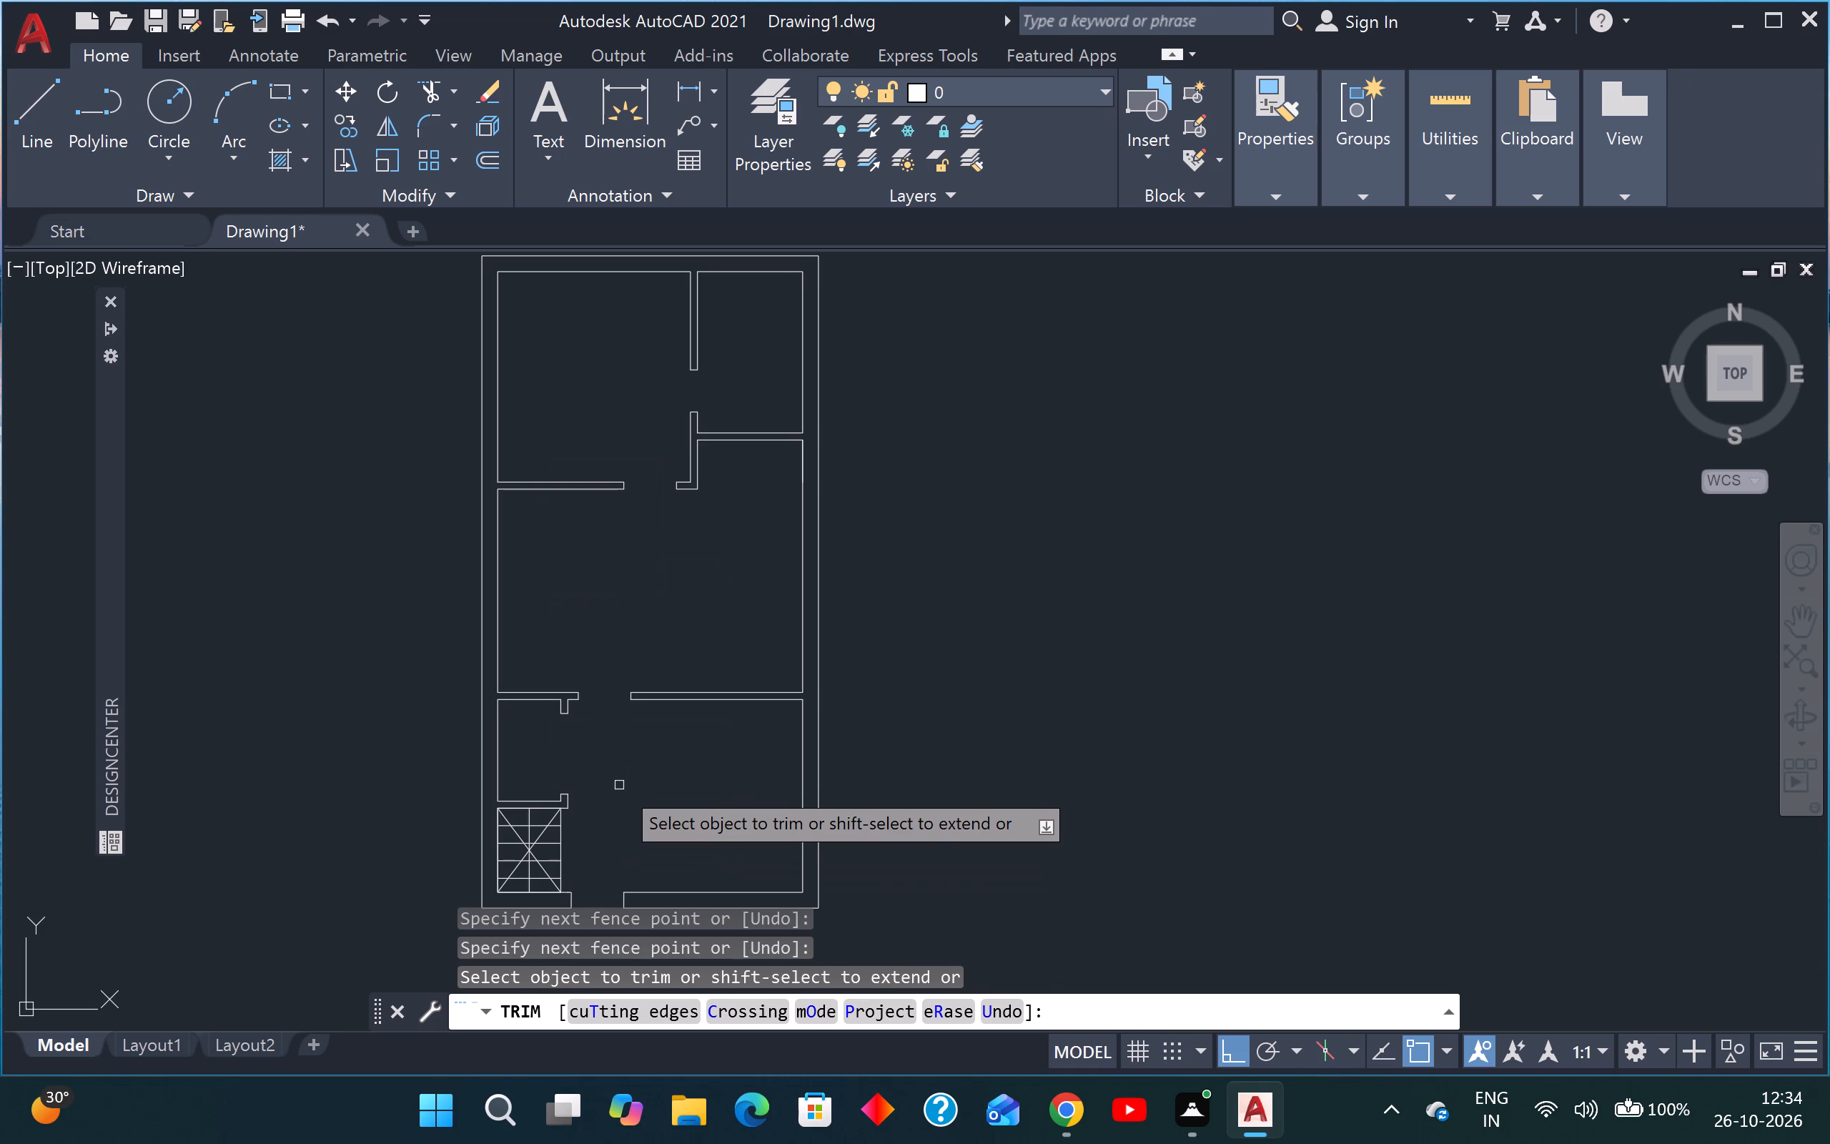
{"action": "key", "text": "Escape"}
{"action": "key", "text": "Escape"}
{"action": "key", "text": "Escape"}
{"action": "key", "text": "Escape"}
{"action": "key", "text": "Escape"}
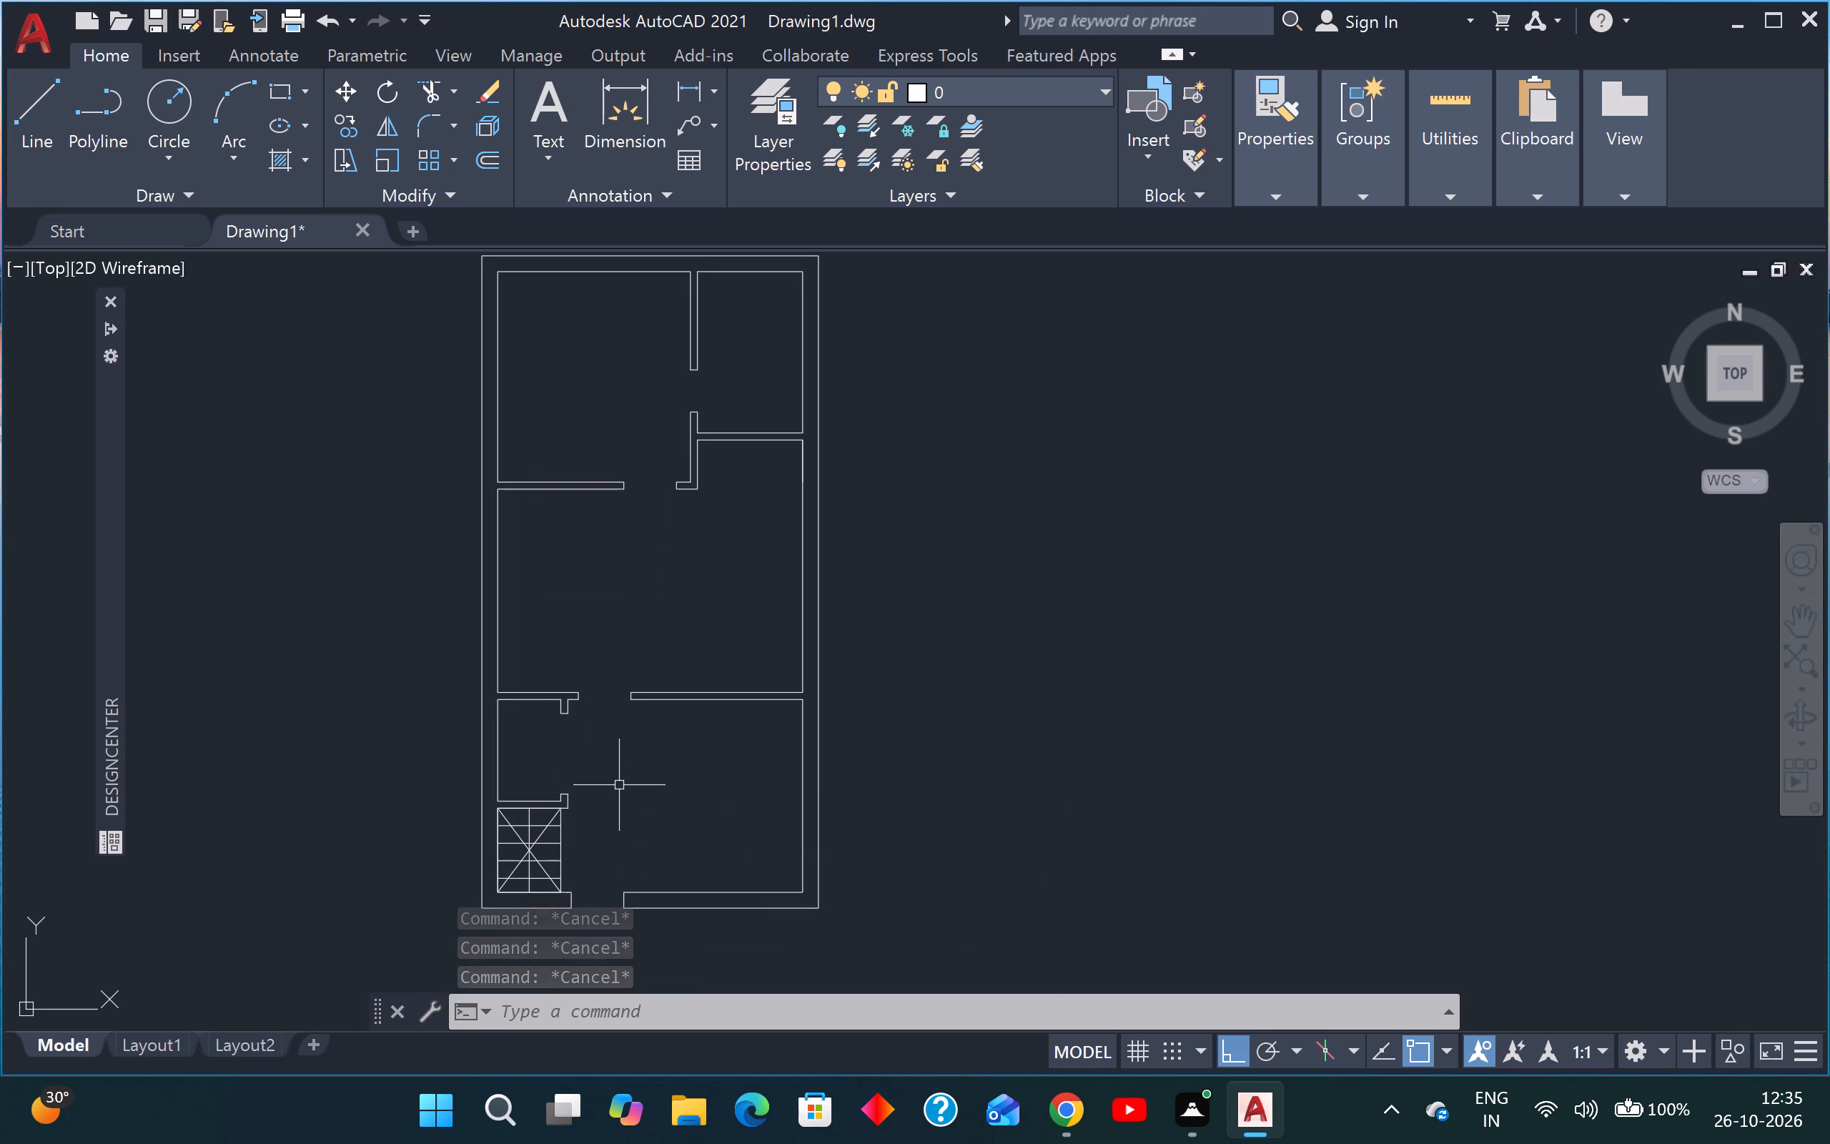
{"action": "key", "text": "Escape"}
{"action": "key", "text": "Escape"}
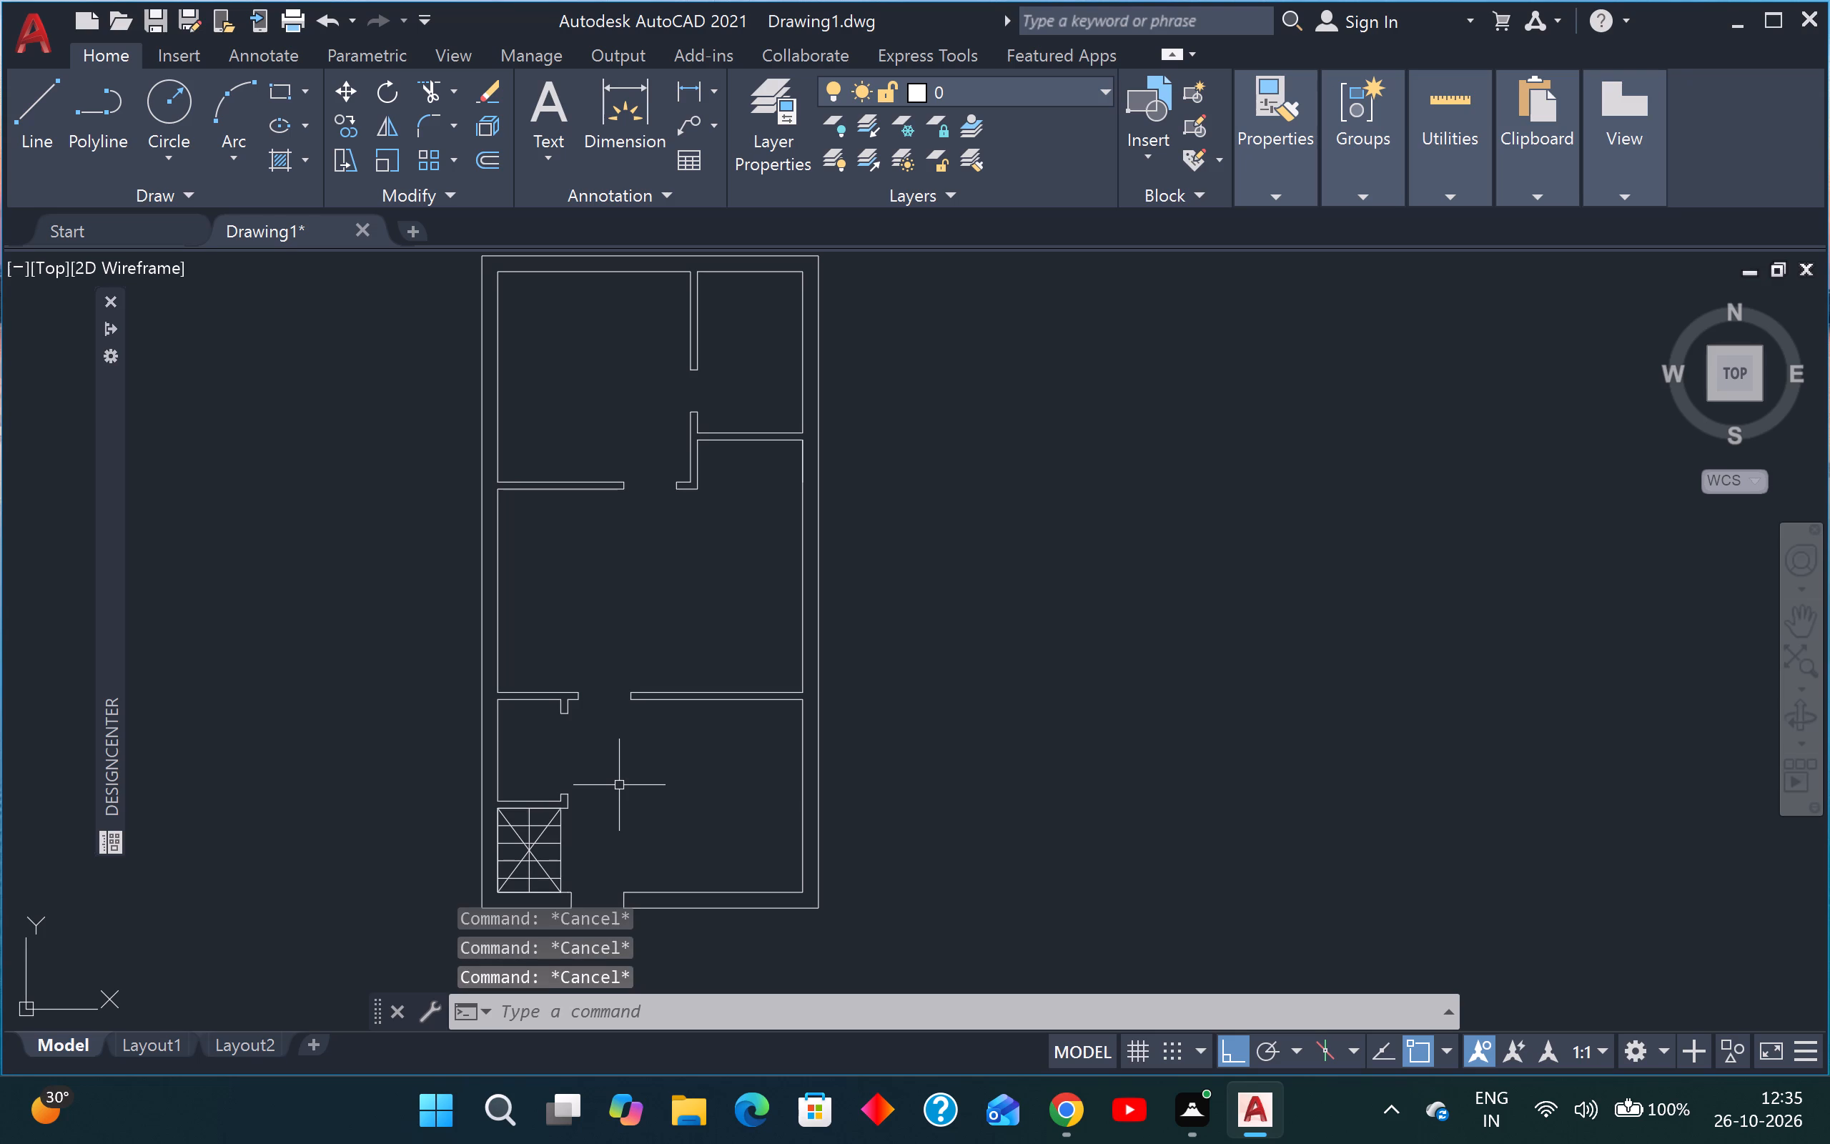
Draw a horizontal rectangle 4' long by 9" high in the empty space to the right of the plan.
{"action": "type", "text": "rec"}
{"action": "key", "text": "space"}
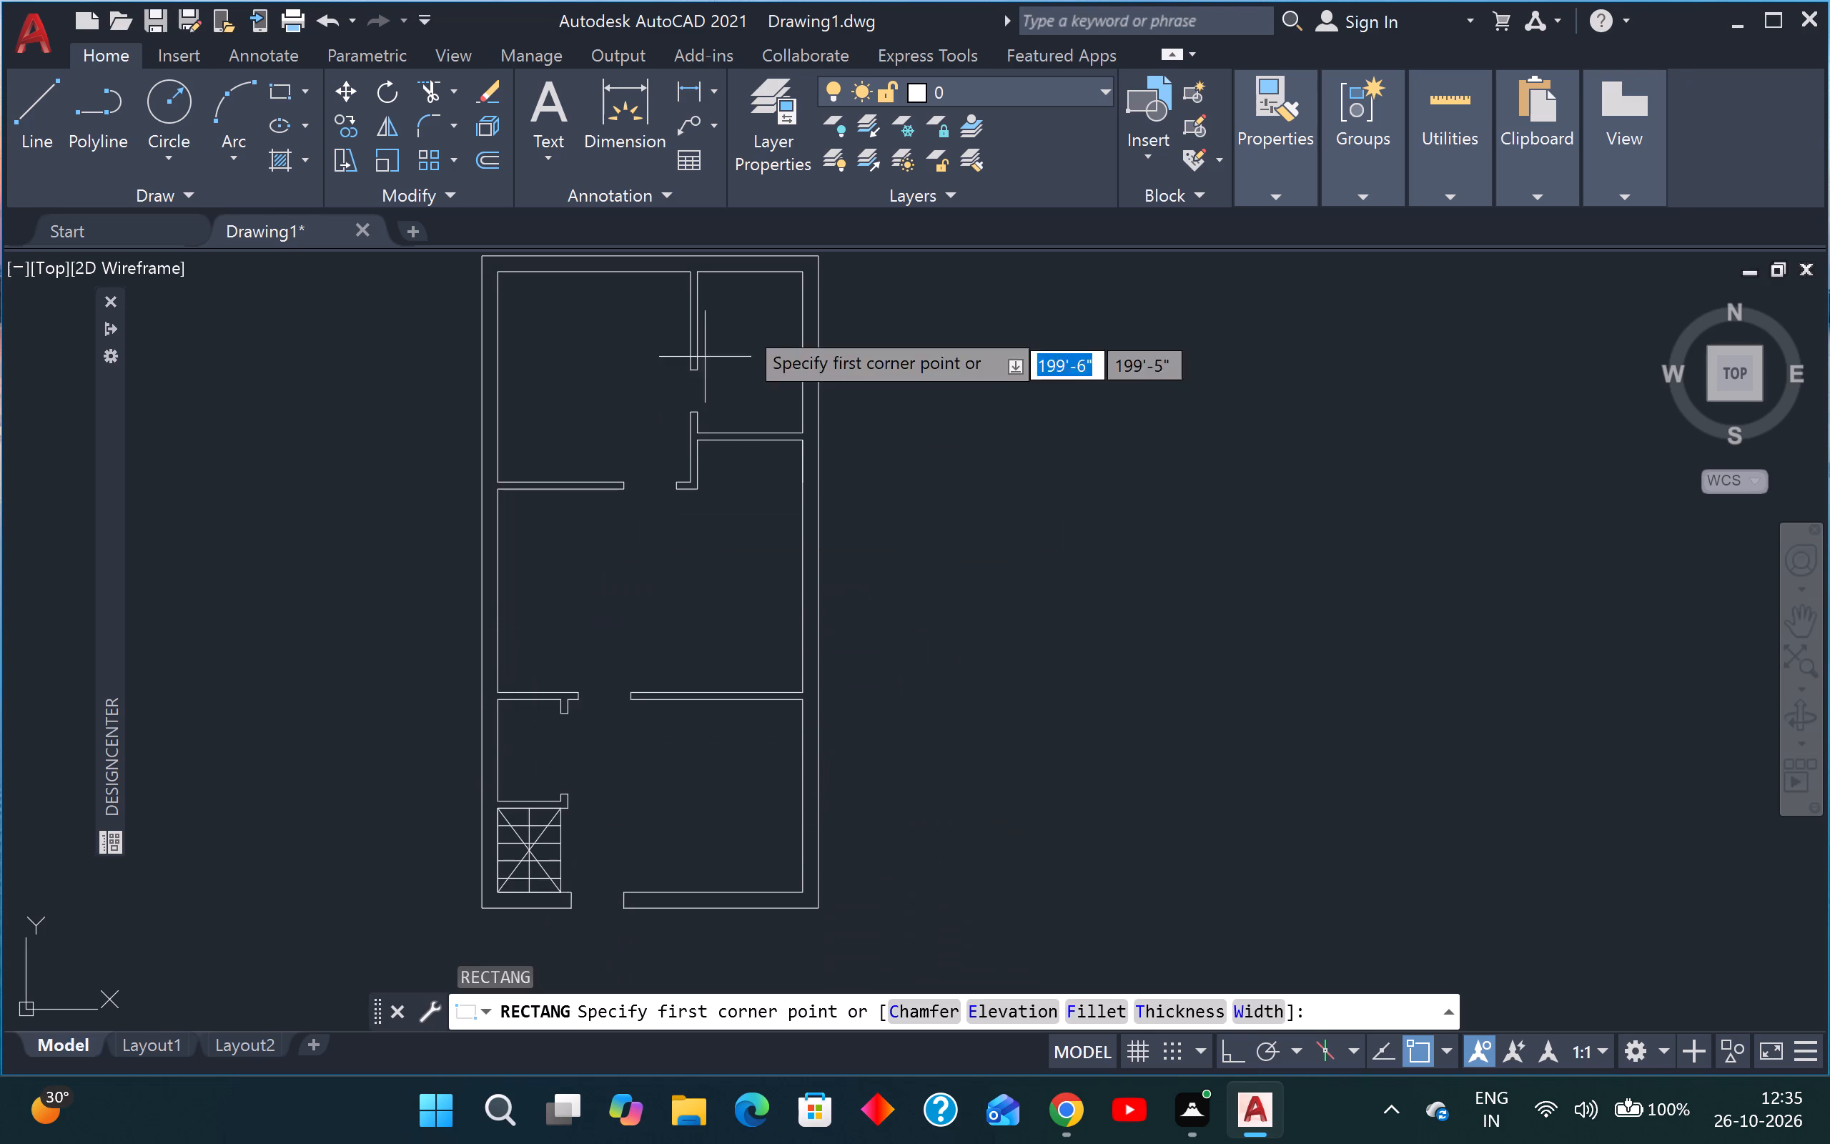
{"action": "left_click", "coordinate": [876, 328]}
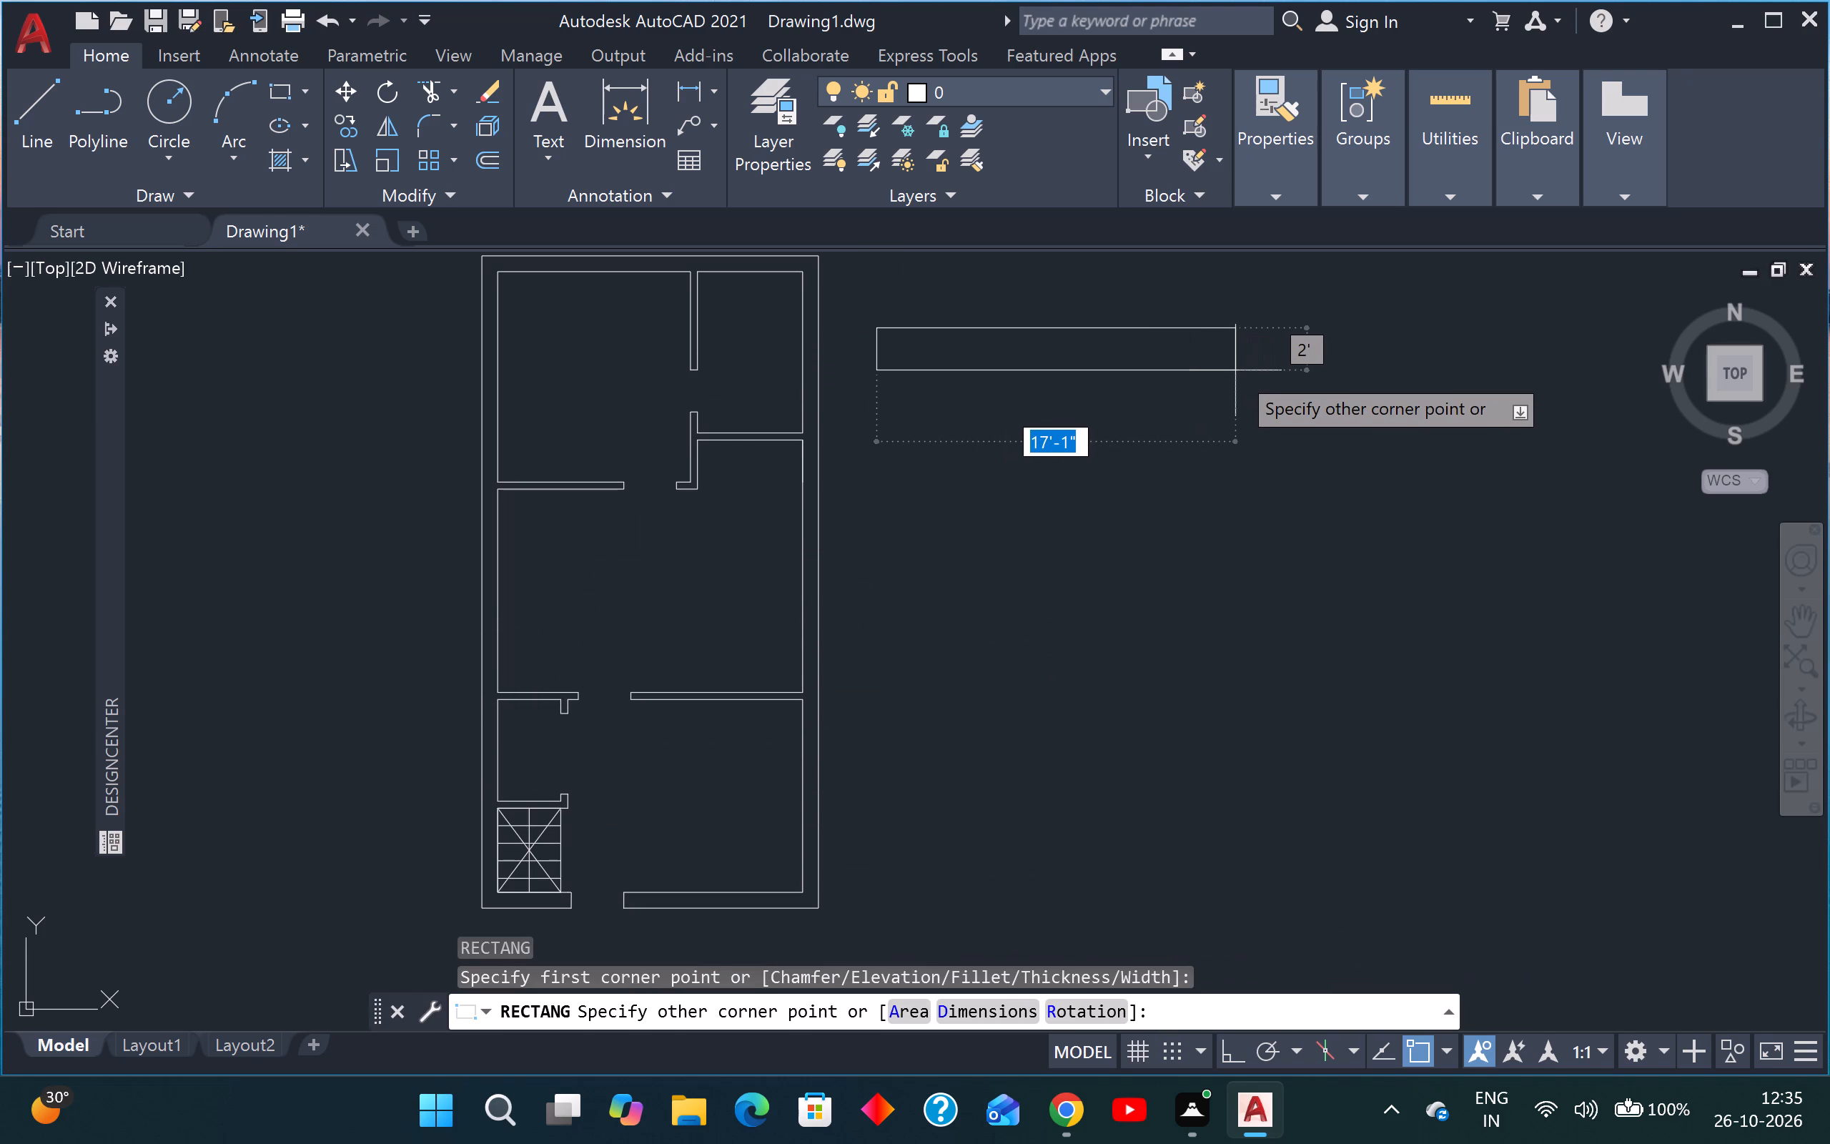
{"action": "type", "text": "4'"}
{"action": "key", "text": "grave"}
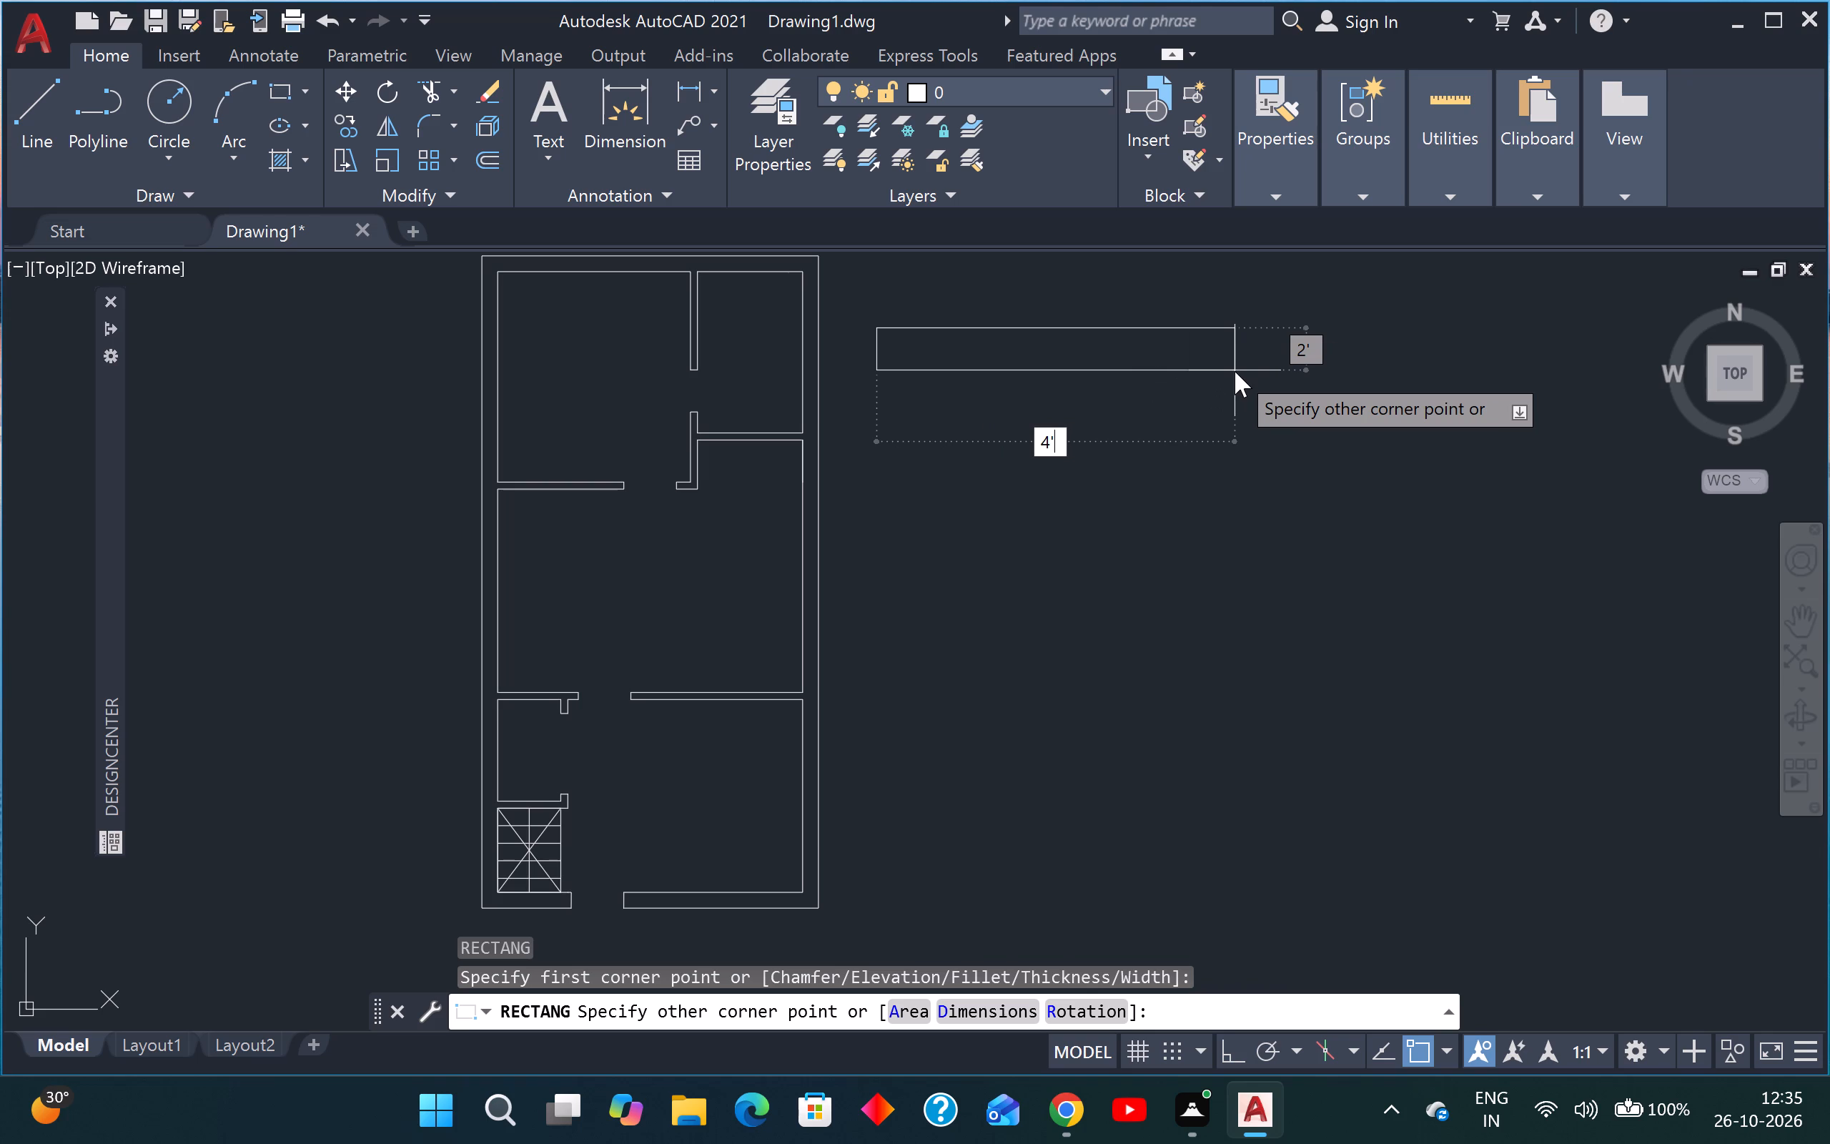
{"action": "key", "text": "BackSpace"}
{"action": "key", "text": "Tab"}
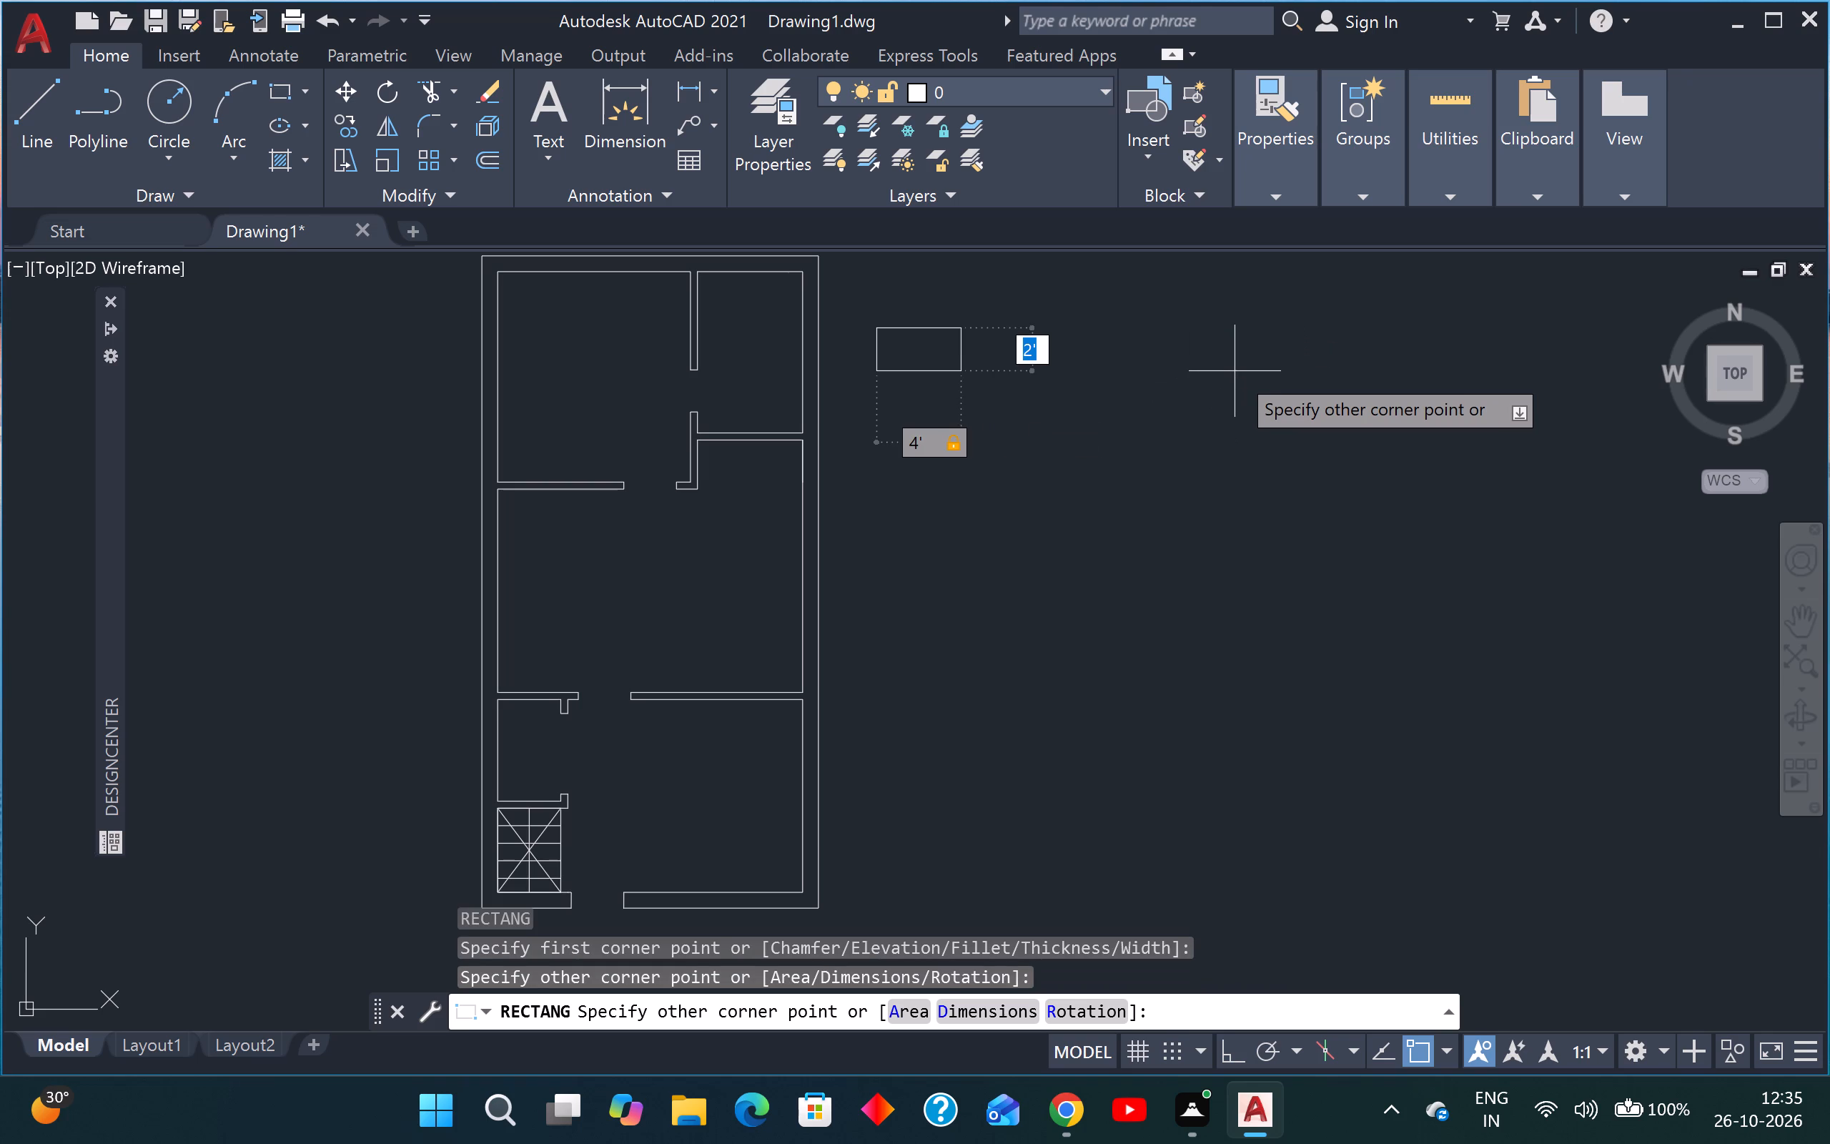
{"action": "key", "text": "9"}
{"action": "key", "text": "shift+quotedbl"}
{"action": "key", "text": "Return"}
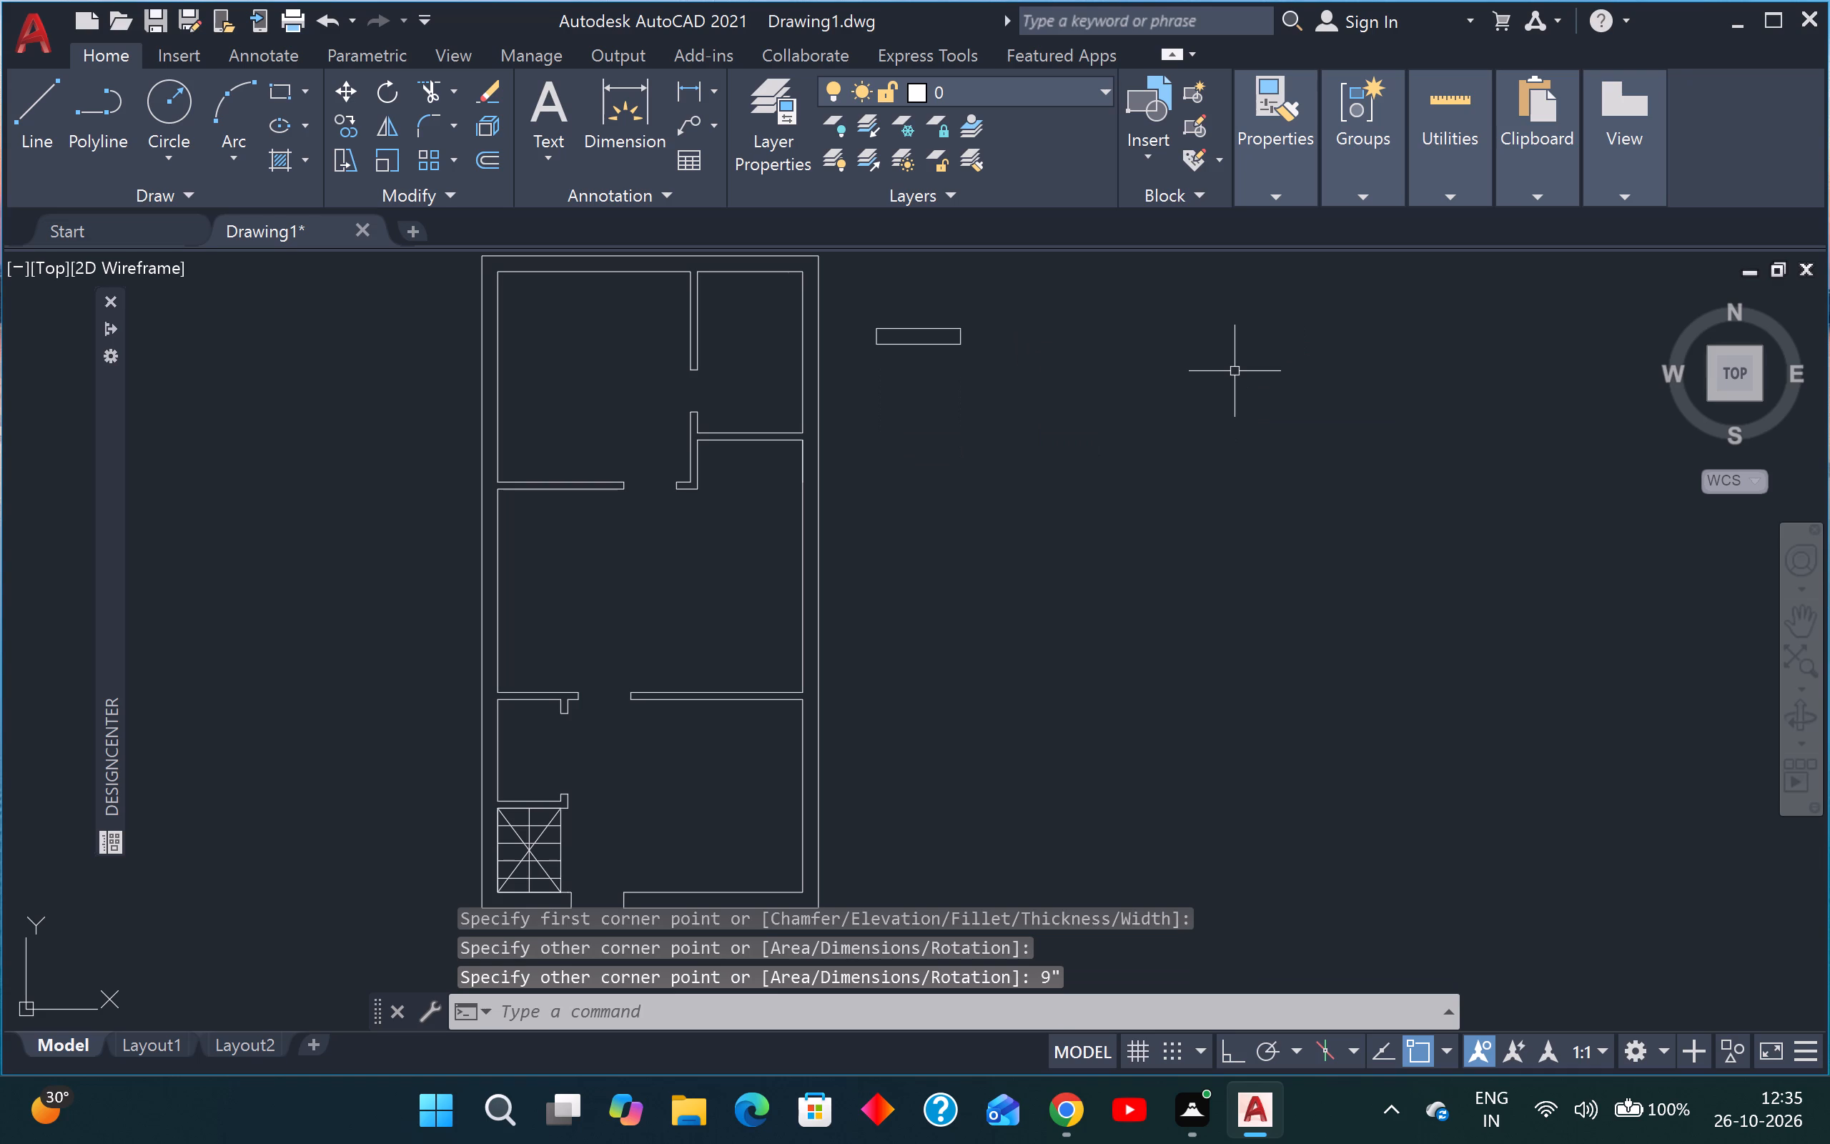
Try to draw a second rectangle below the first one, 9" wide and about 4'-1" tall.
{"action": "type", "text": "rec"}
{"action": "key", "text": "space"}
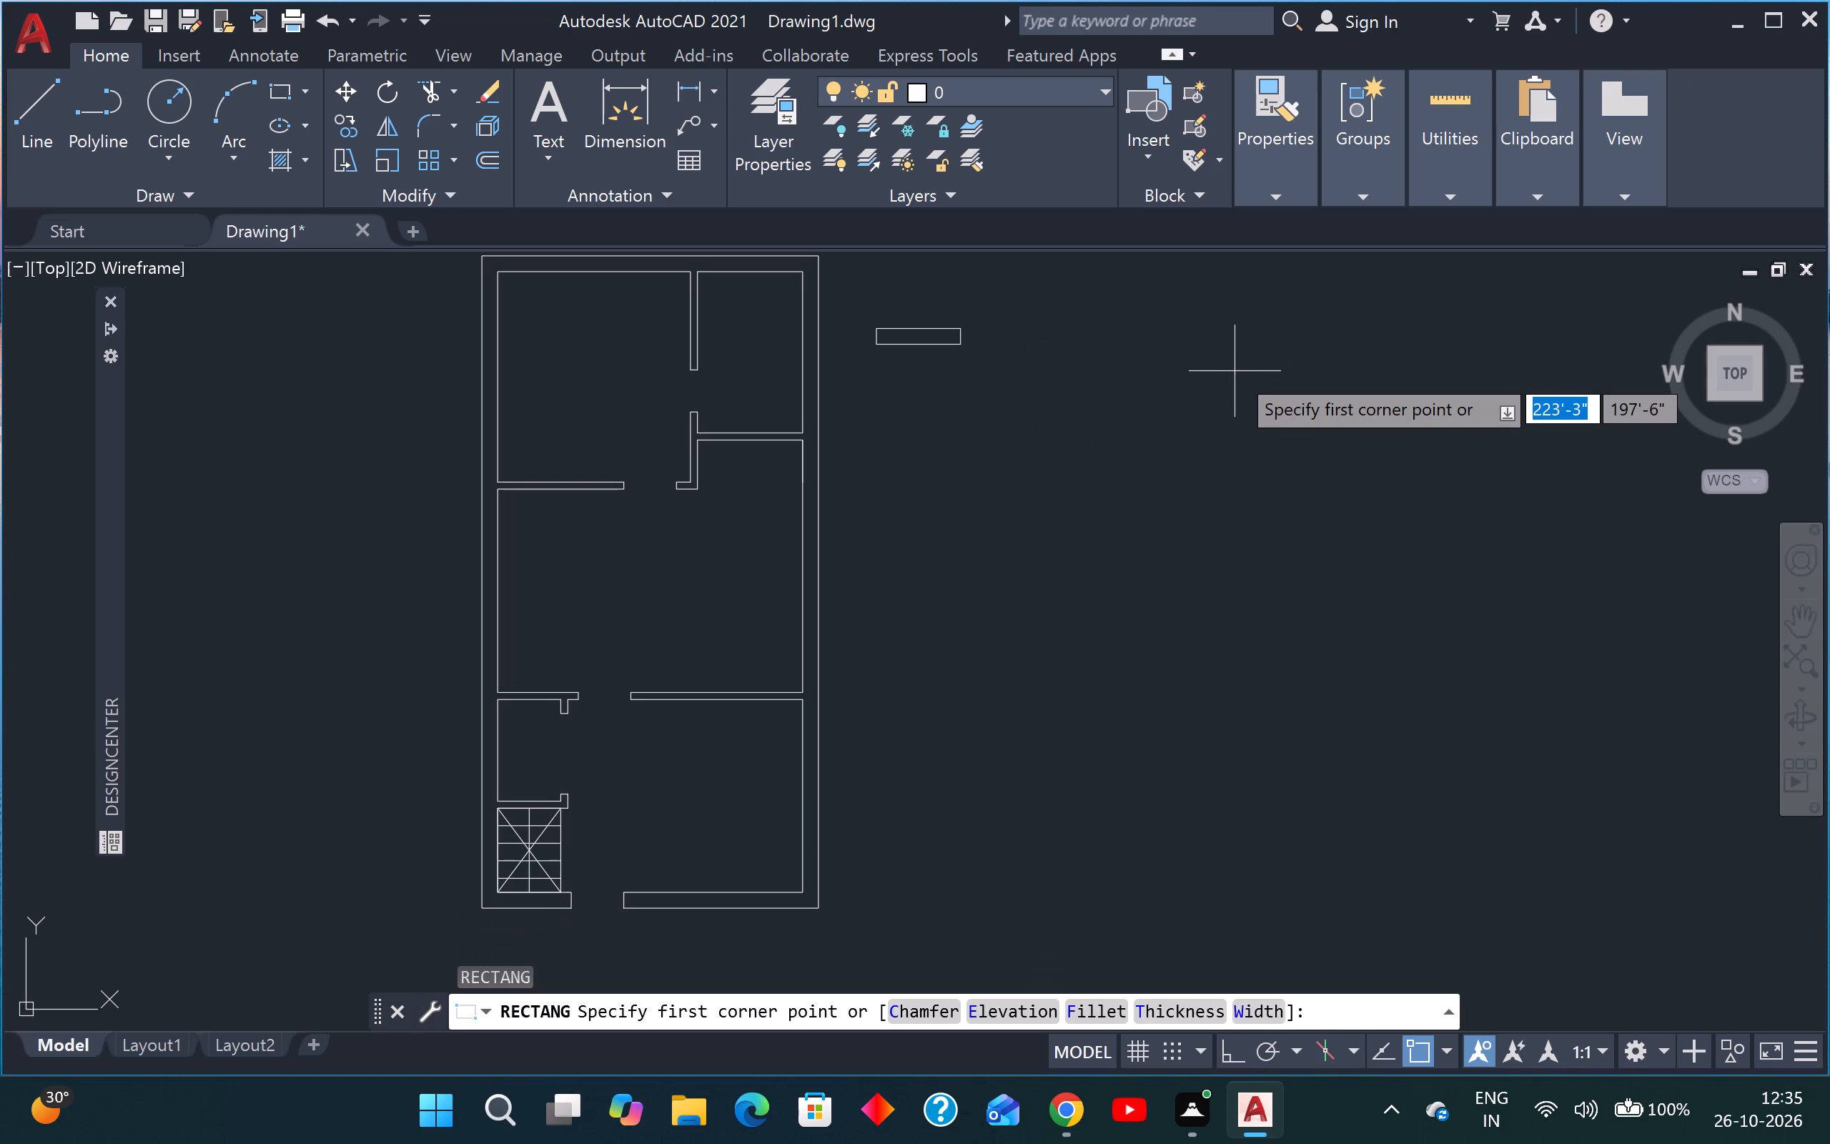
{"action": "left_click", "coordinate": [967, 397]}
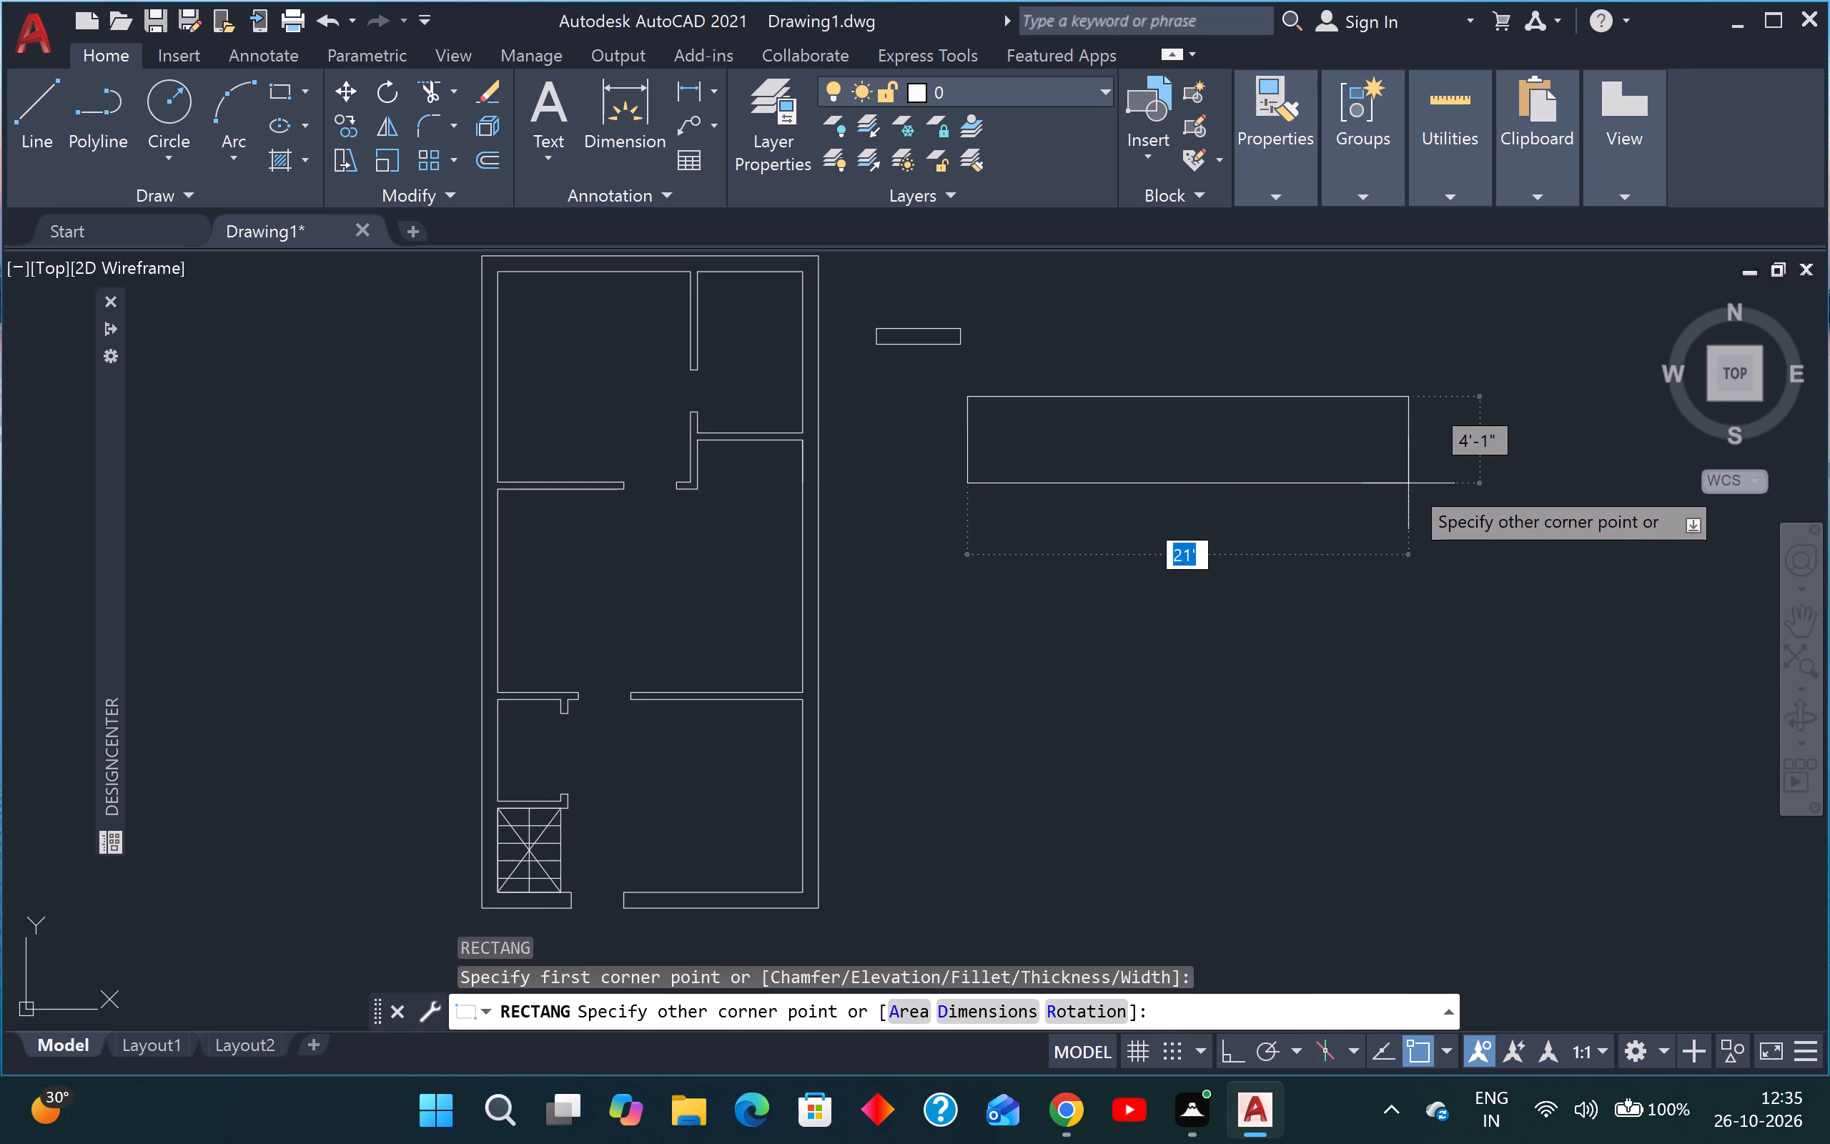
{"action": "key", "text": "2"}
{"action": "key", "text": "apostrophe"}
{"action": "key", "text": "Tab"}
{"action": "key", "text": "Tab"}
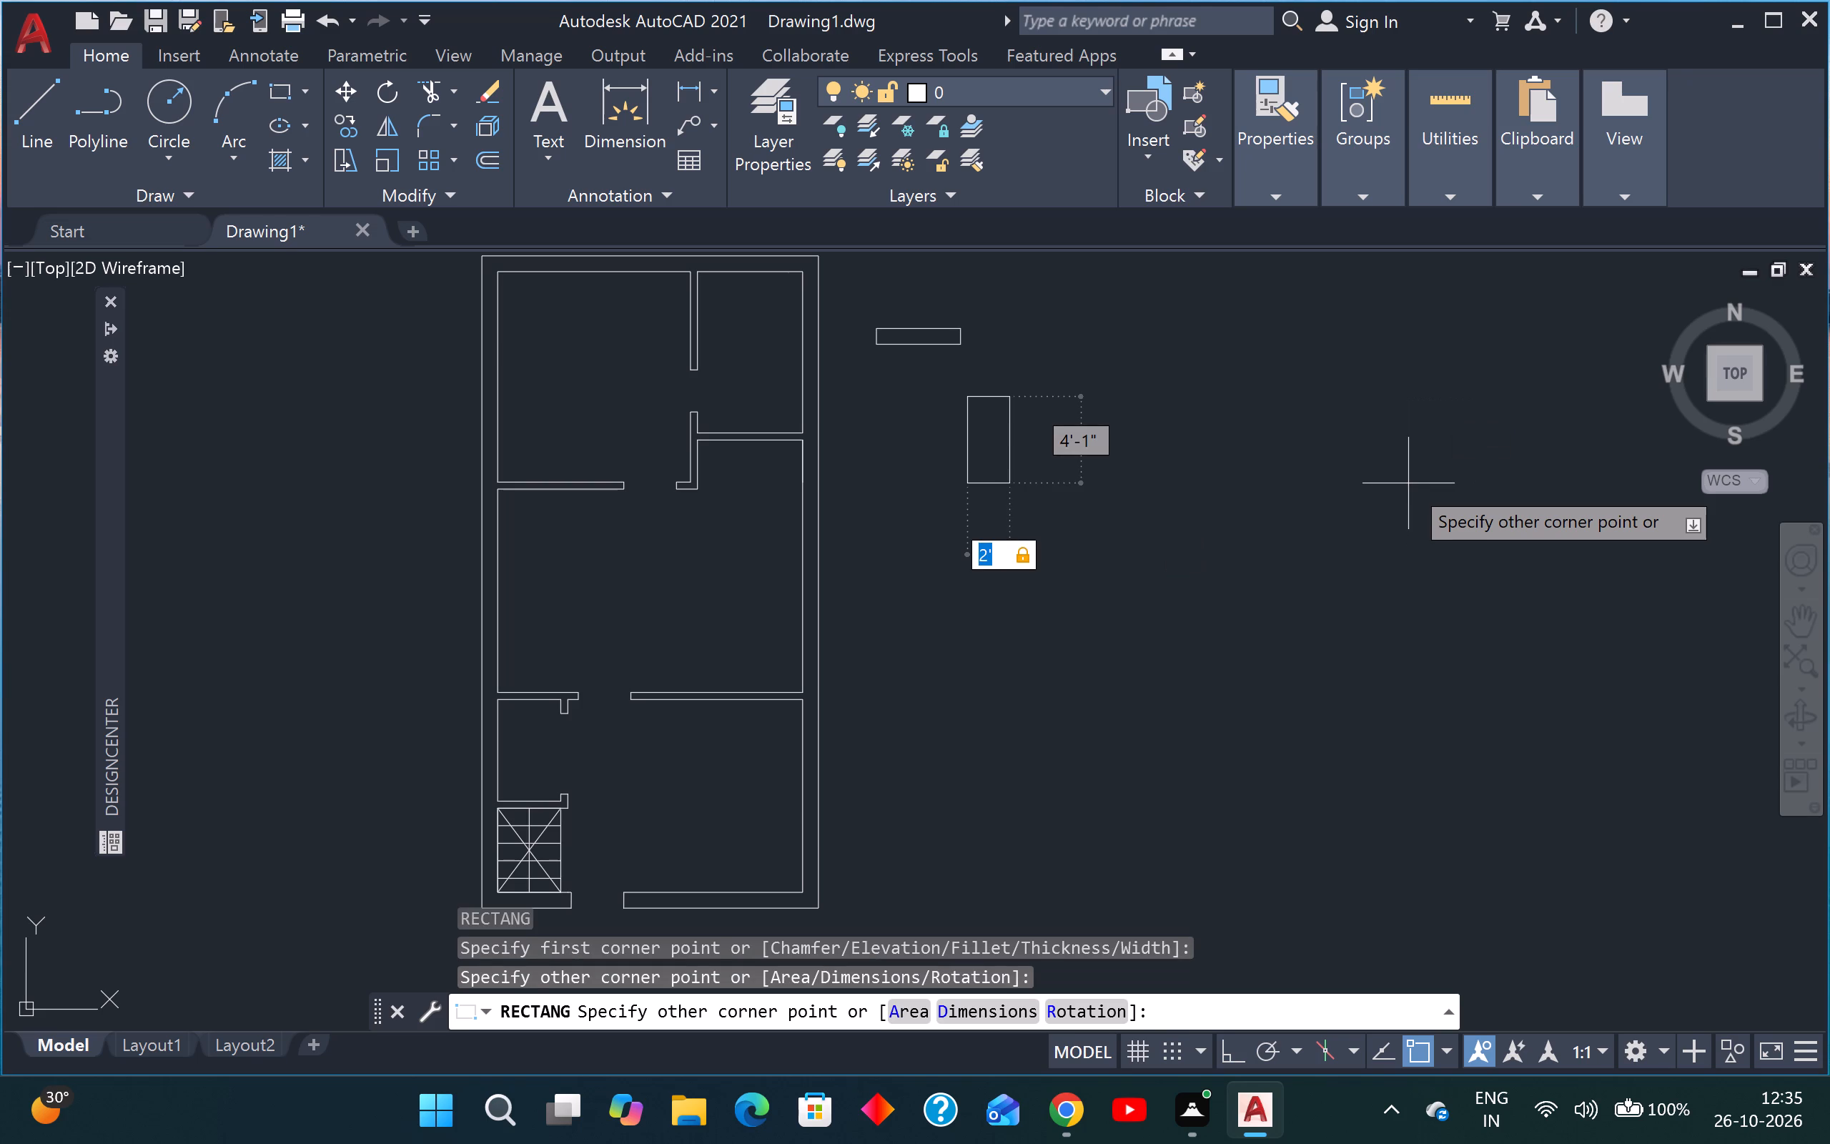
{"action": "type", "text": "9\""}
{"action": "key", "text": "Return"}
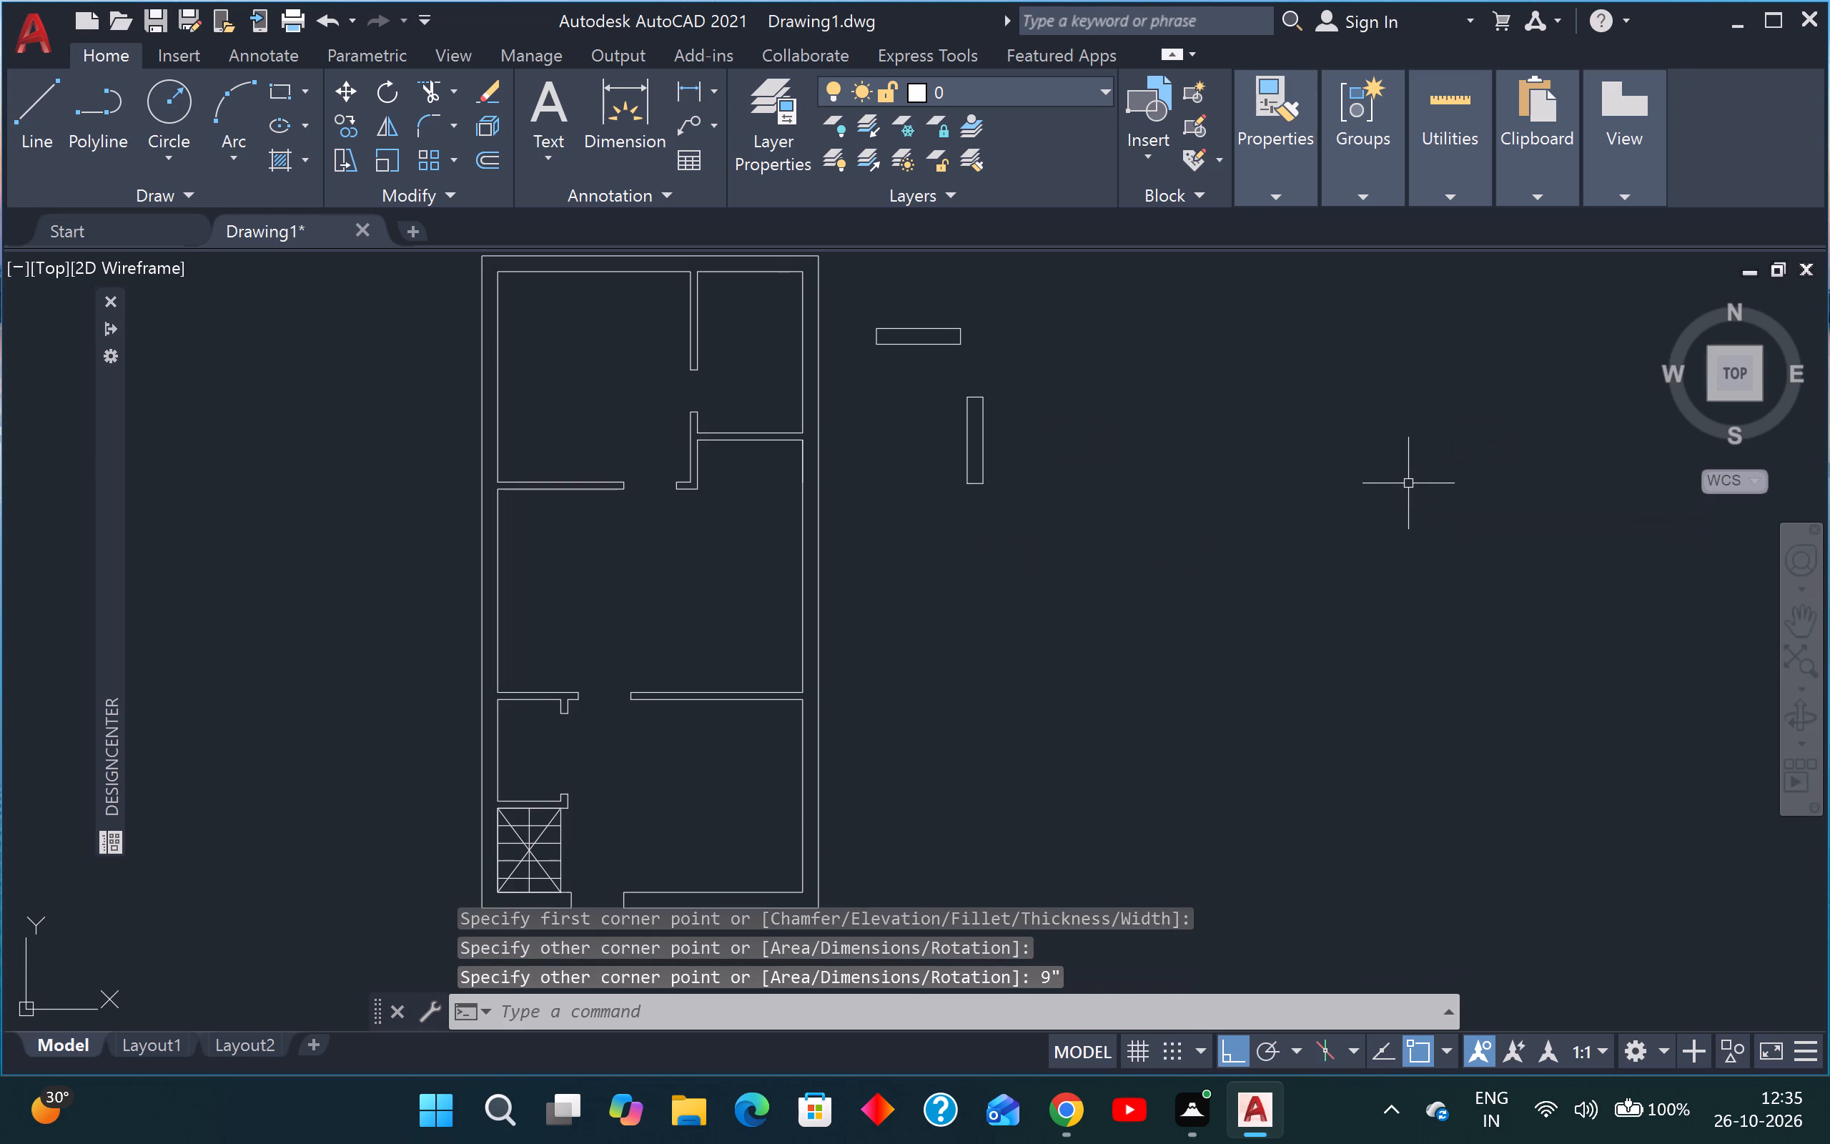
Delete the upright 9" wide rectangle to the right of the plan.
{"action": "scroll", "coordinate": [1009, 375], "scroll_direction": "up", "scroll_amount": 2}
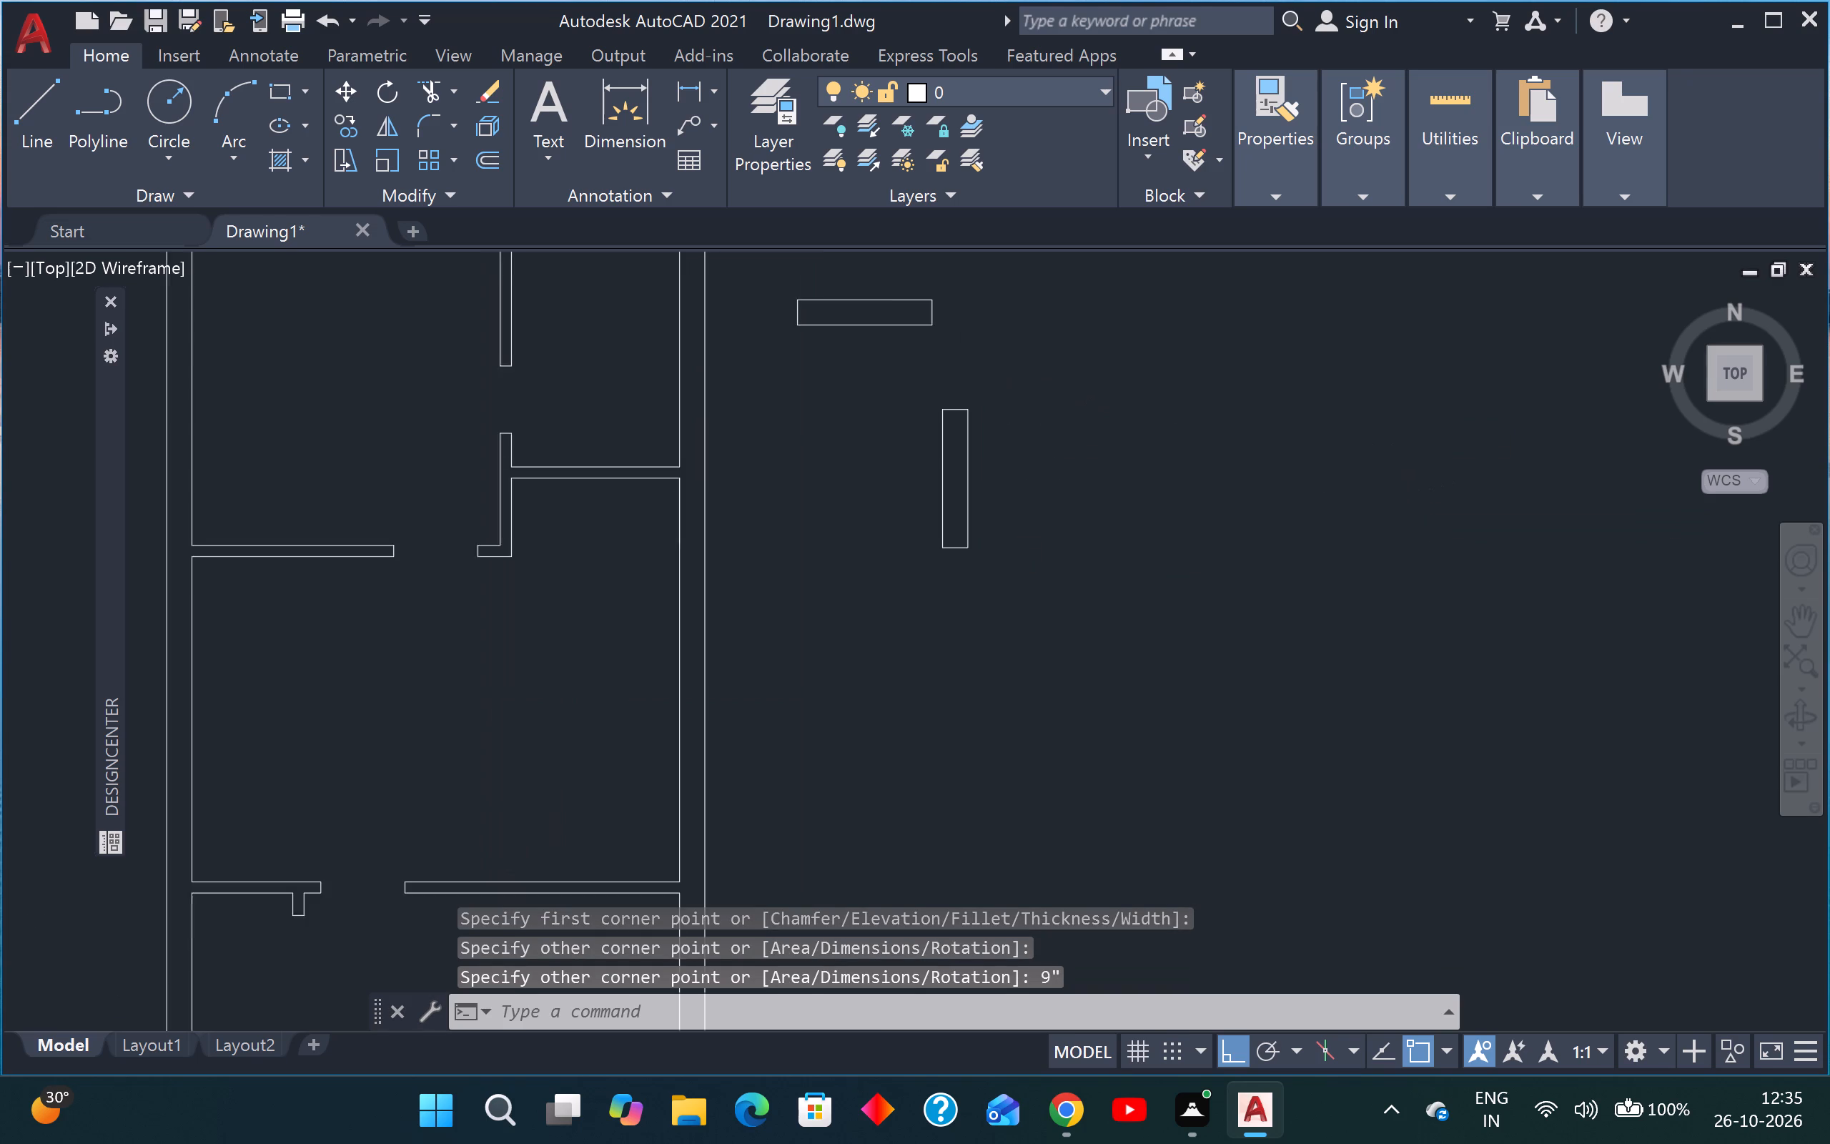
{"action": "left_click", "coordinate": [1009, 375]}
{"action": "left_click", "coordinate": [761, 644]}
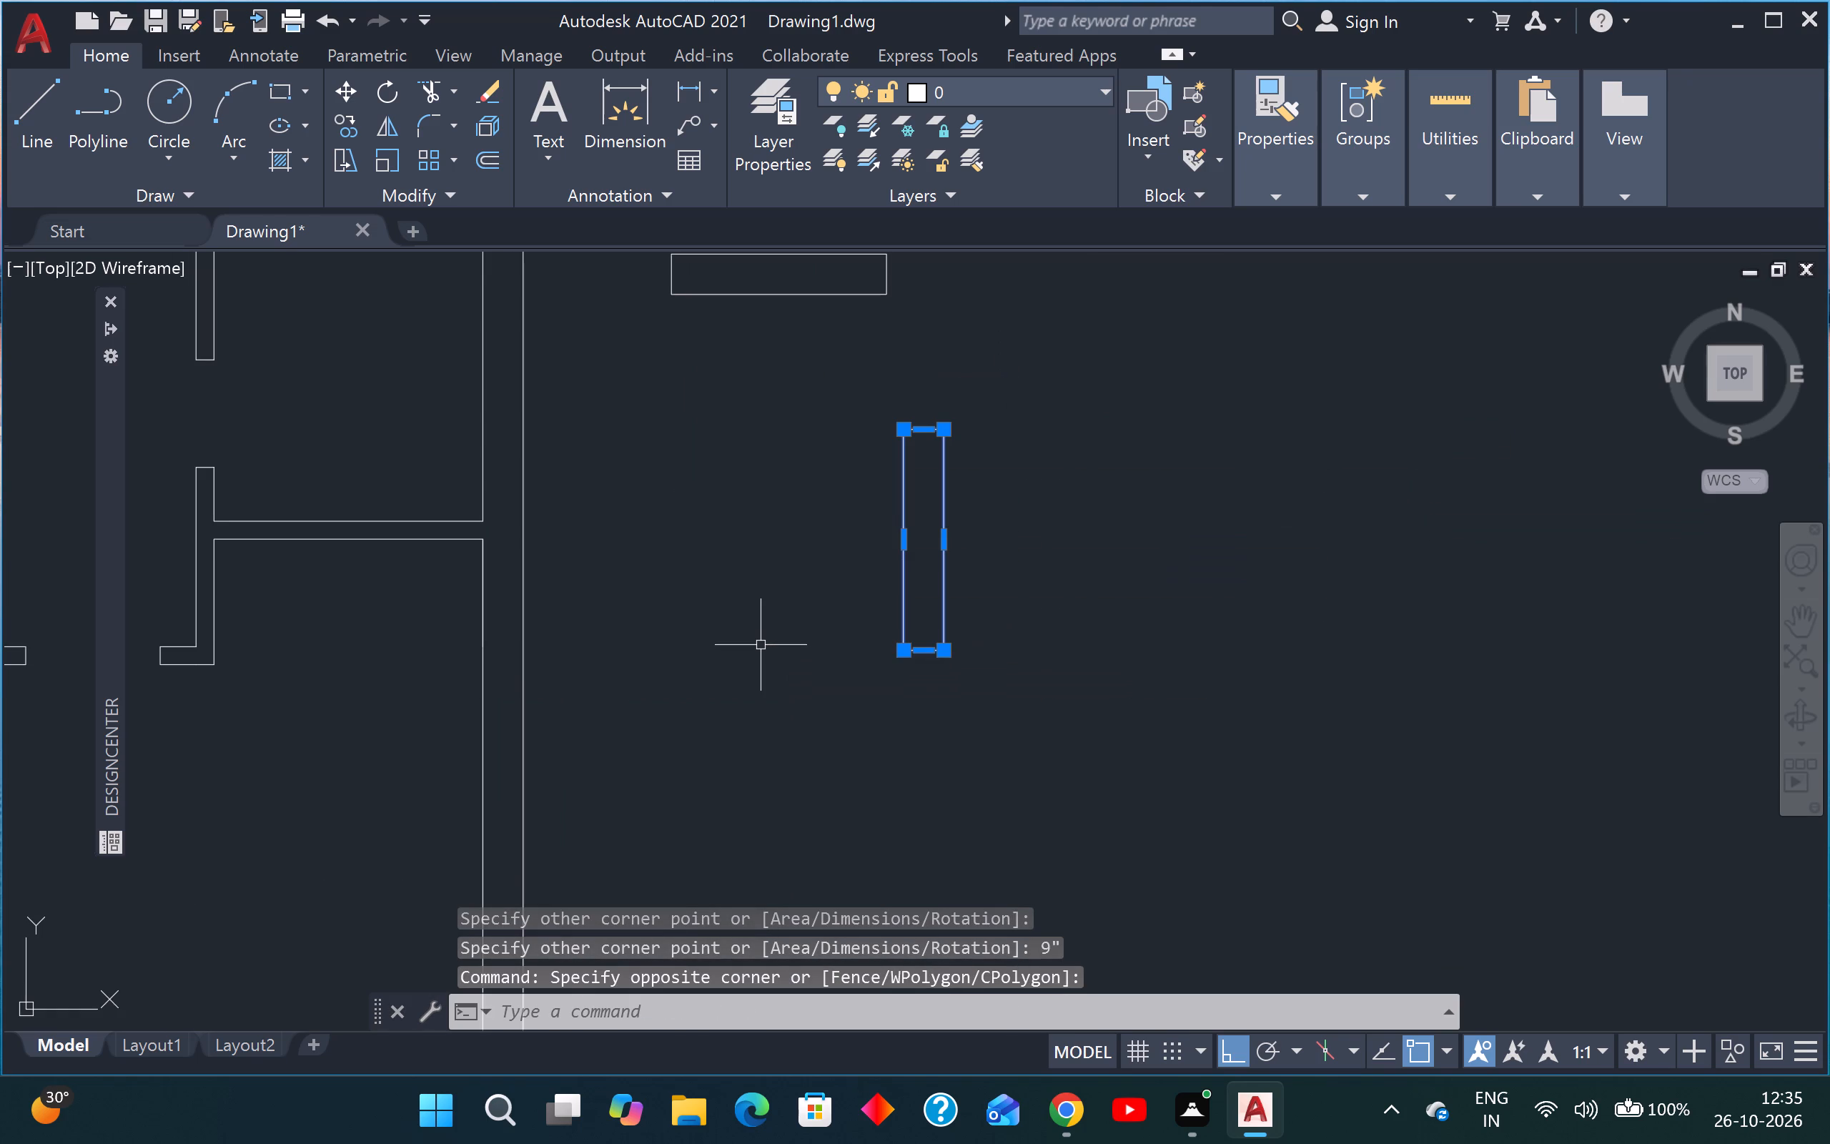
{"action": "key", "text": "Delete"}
Draw a horizontal rectangle 2' long by 9" high in the empty space below the 4' rectangle.
{"action": "type", "text": "rec"}
{"action": "key", "text": "space"}
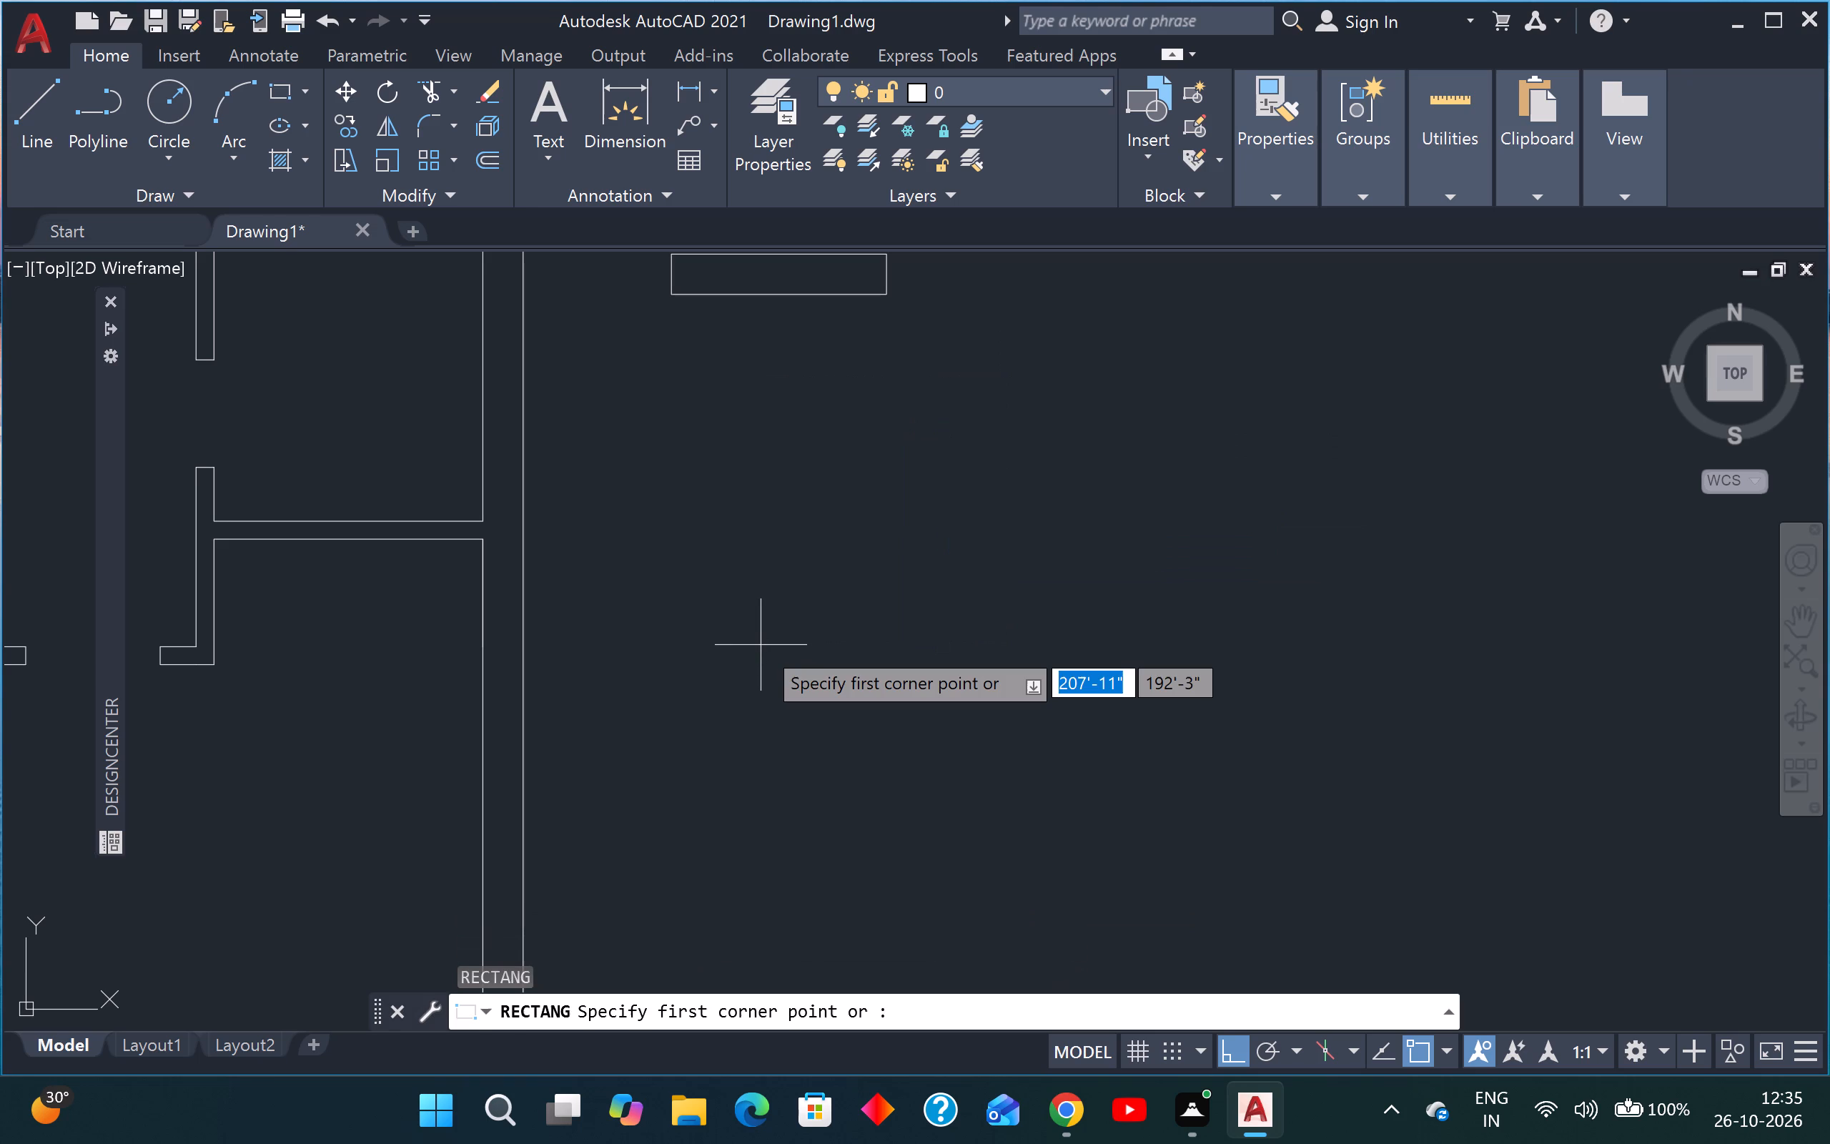
{"action": "left_click", "coordinate": [747, 398]}
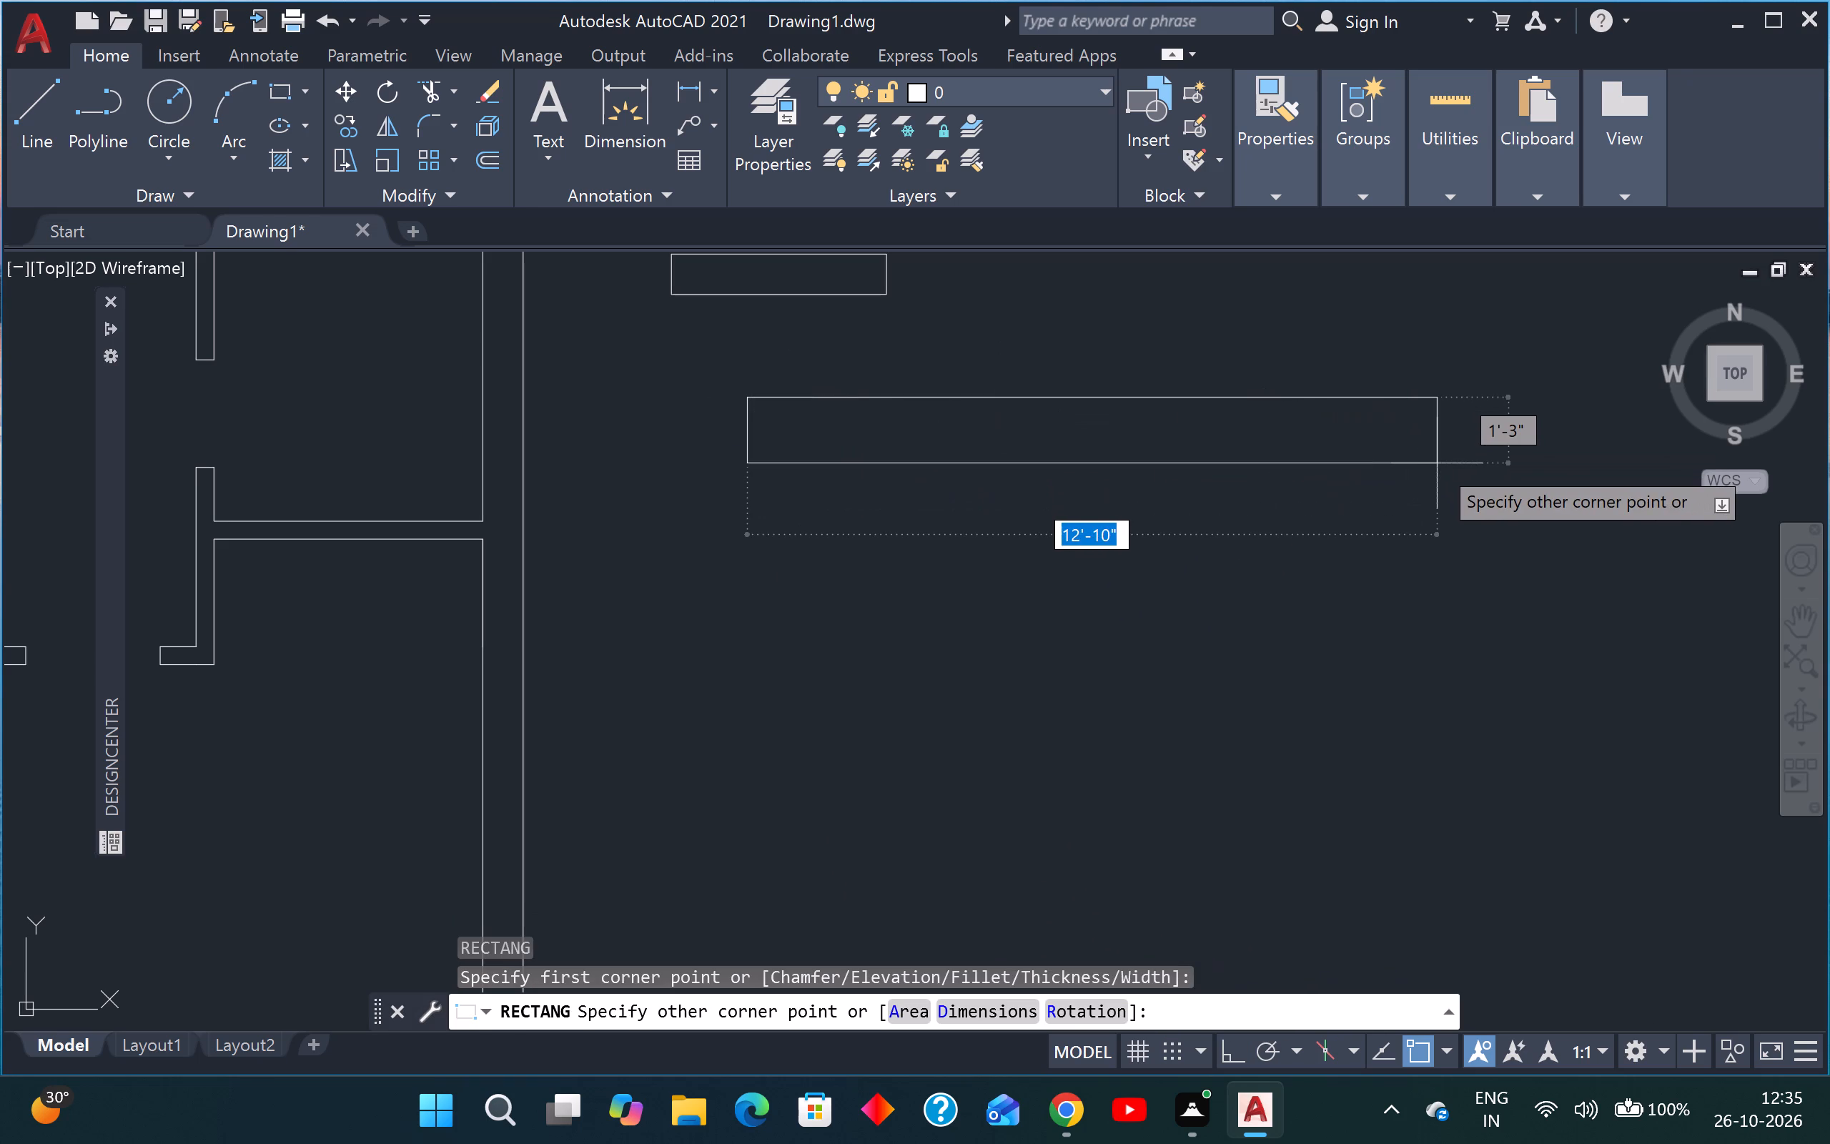
{"action": "type", "text": "2'"}
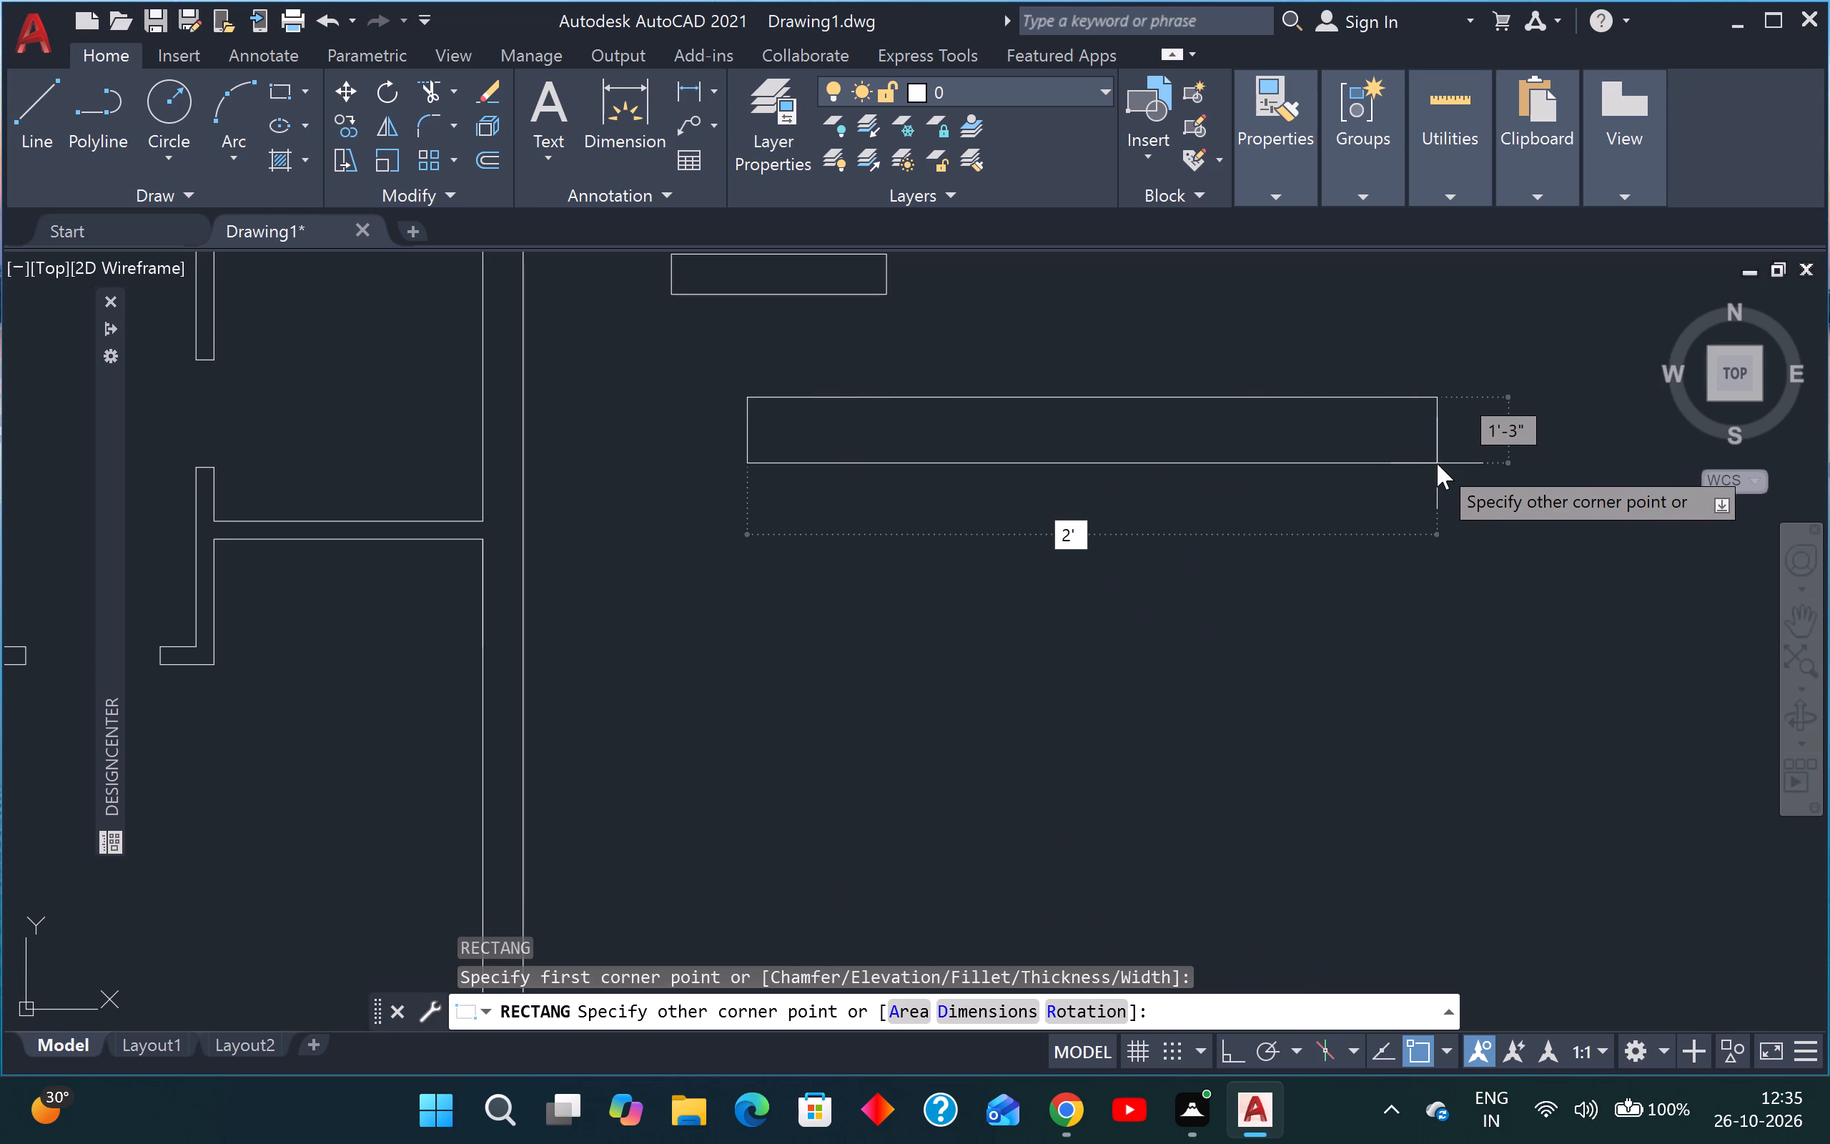
{"action": "key", "text": "Tab"}
{"action": "key", "text": "9"}
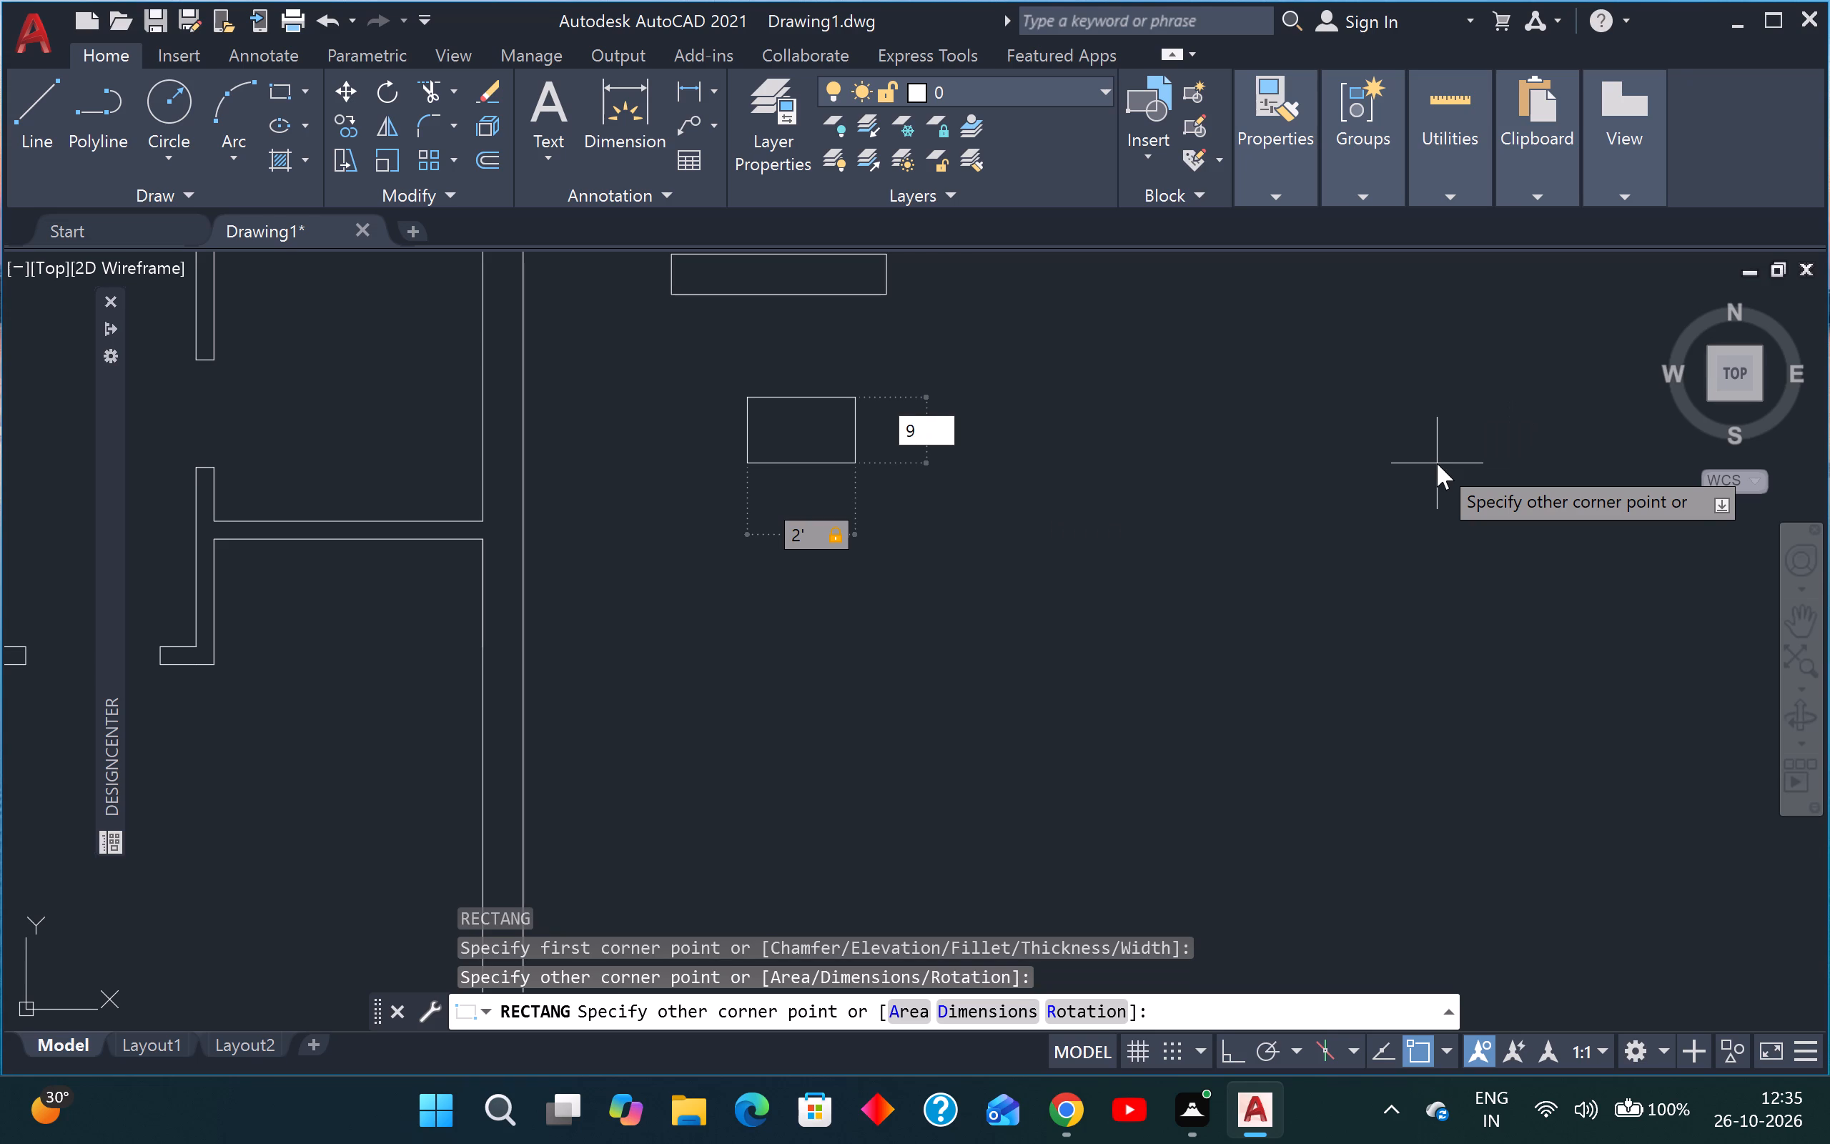
{"action": "key", "text": "shift+quotedbl"}
{"action": "key", "text": "Return"}
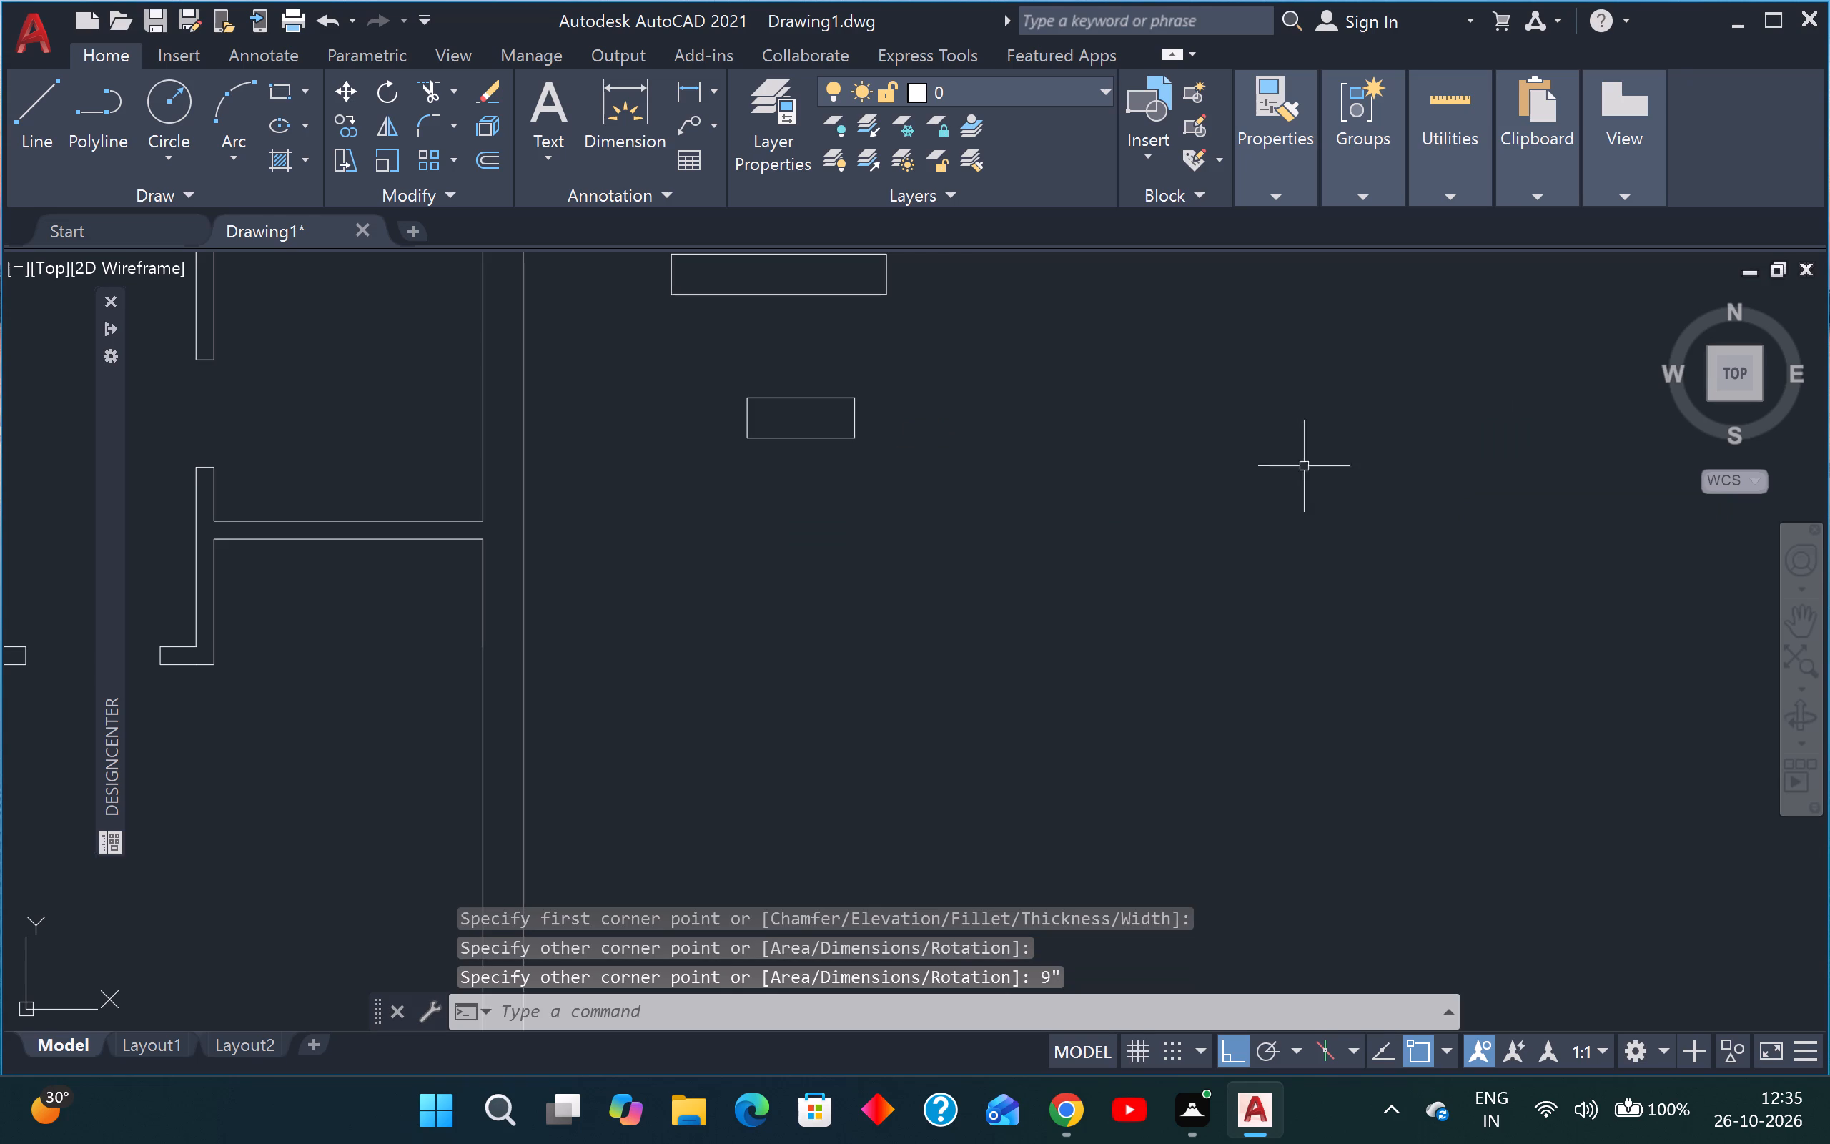
Explode the 4' long rectangle beside the plan into separate lines.
{"action": "scroll", "coordinate": [1227, 448], "scroll_direction": "down", "scroll_amount": 3}
{"action": "scroll", "coordinate": [1067, 386], "scroll_direction": "up", "scroll_amount": 2}
{"action": "scroll", "coordinate": [1179, 422], "scroll_direction": "up", "scroll_amount": 1}
{"action": "left_click", "coordinate": [1205, 385]}
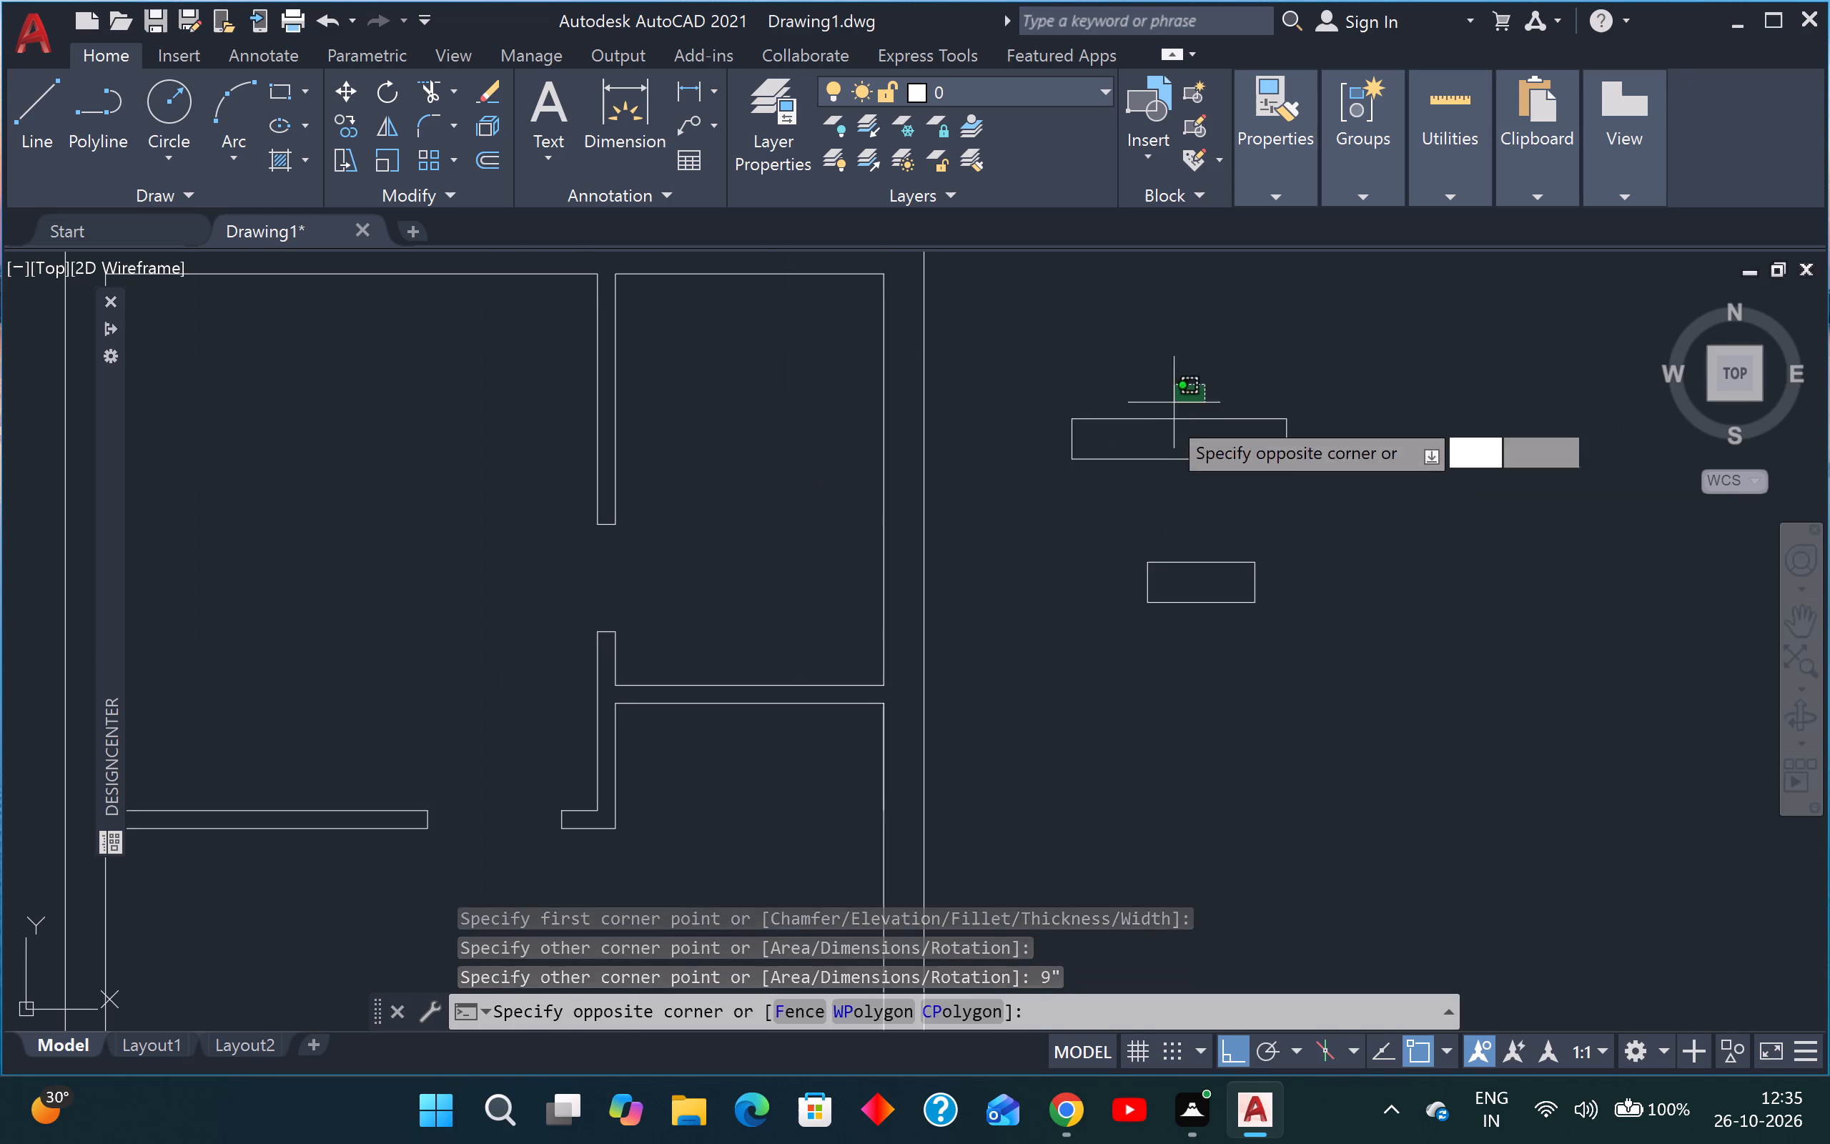
{"action": "left_click", "coordinate": [1159, 419]}
{"action": "type", "text": "ex"}
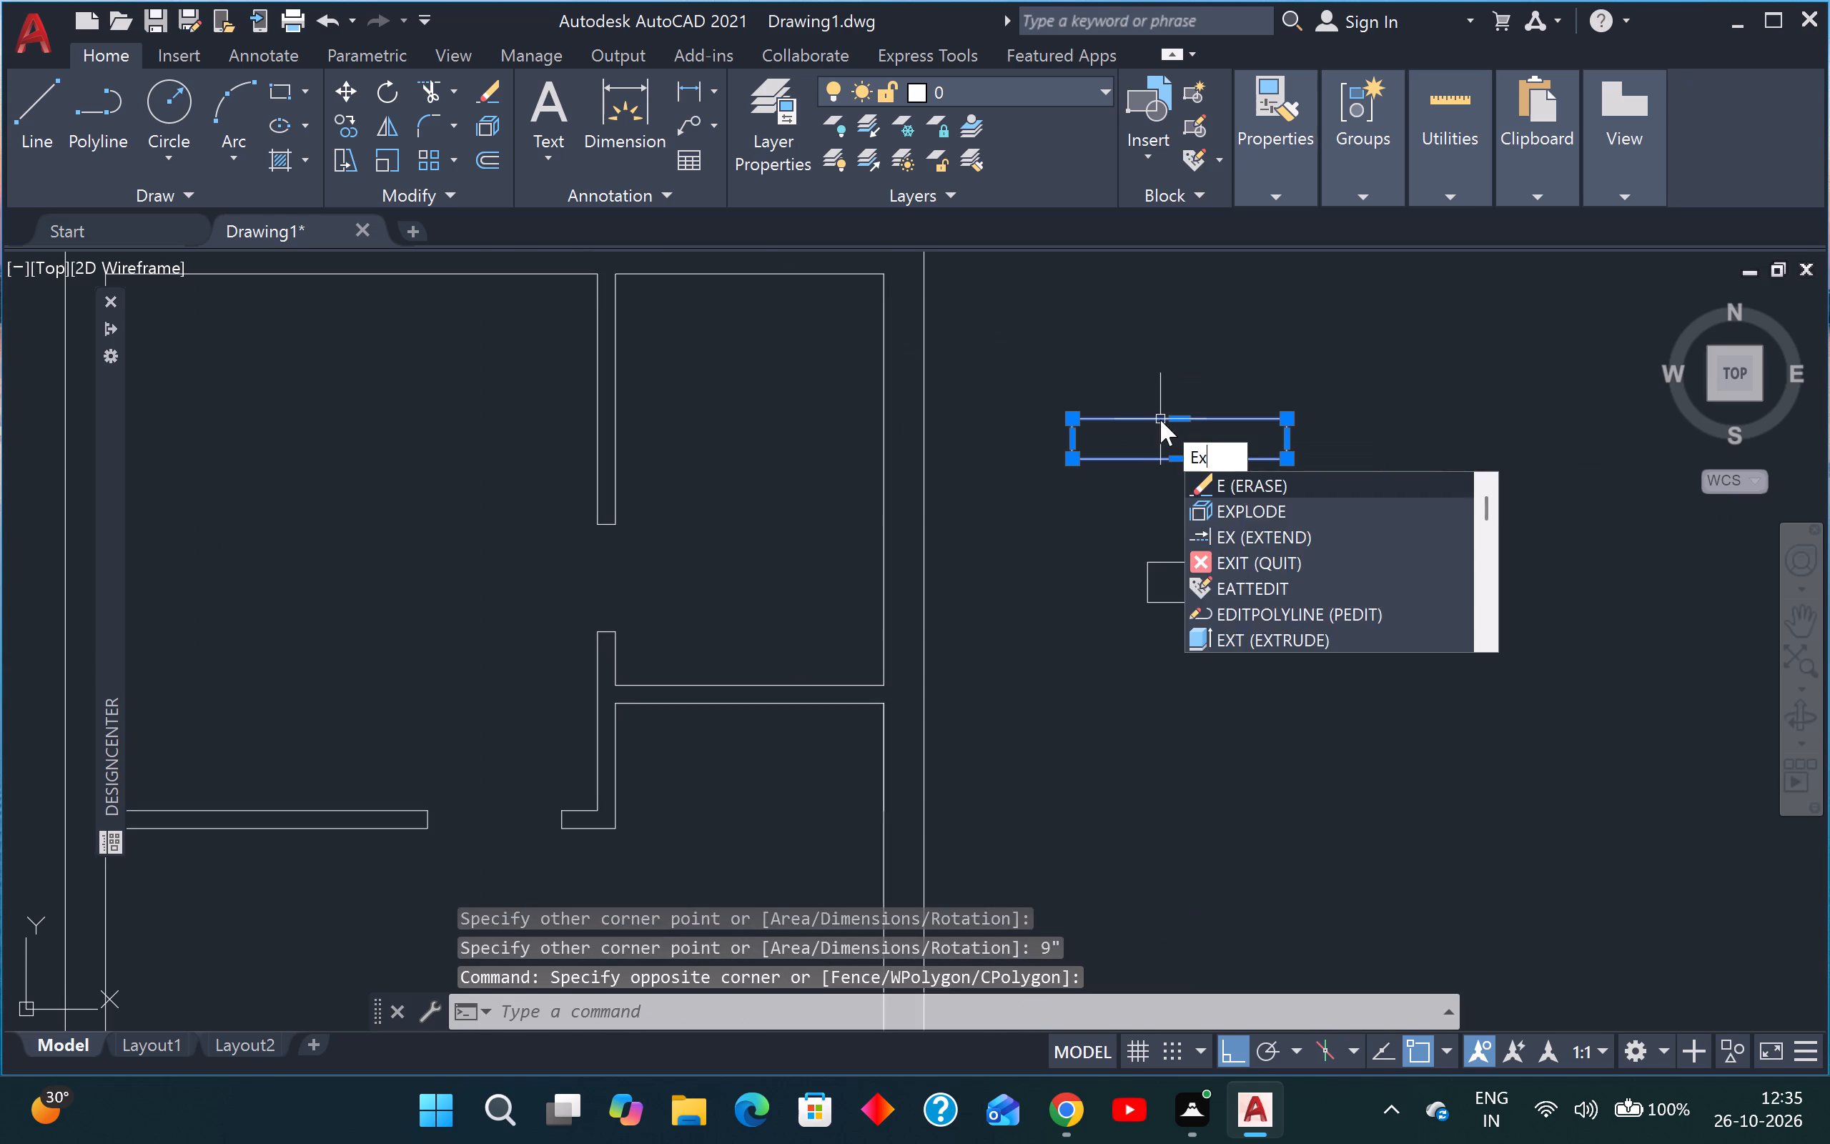
{"action": "key", "text": "Down"}
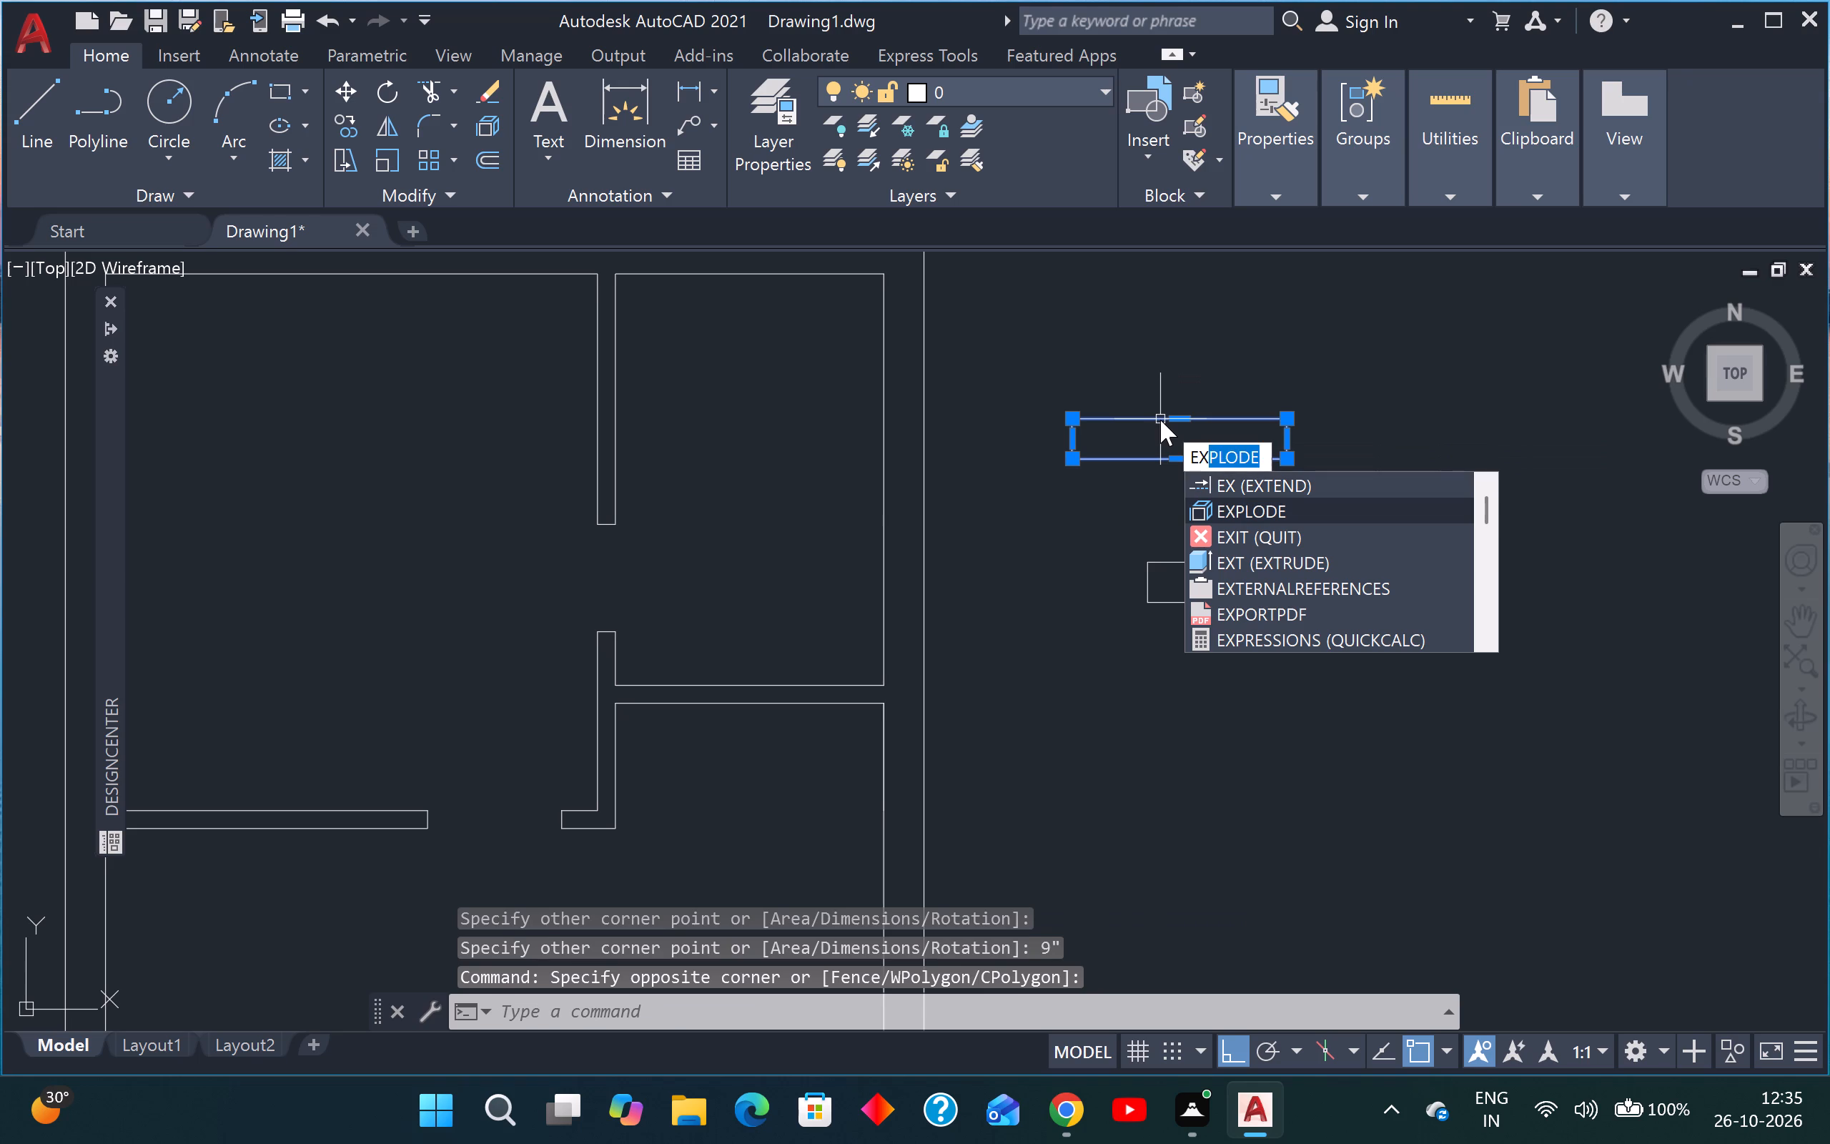
{"action": "key", "text": "Return"}
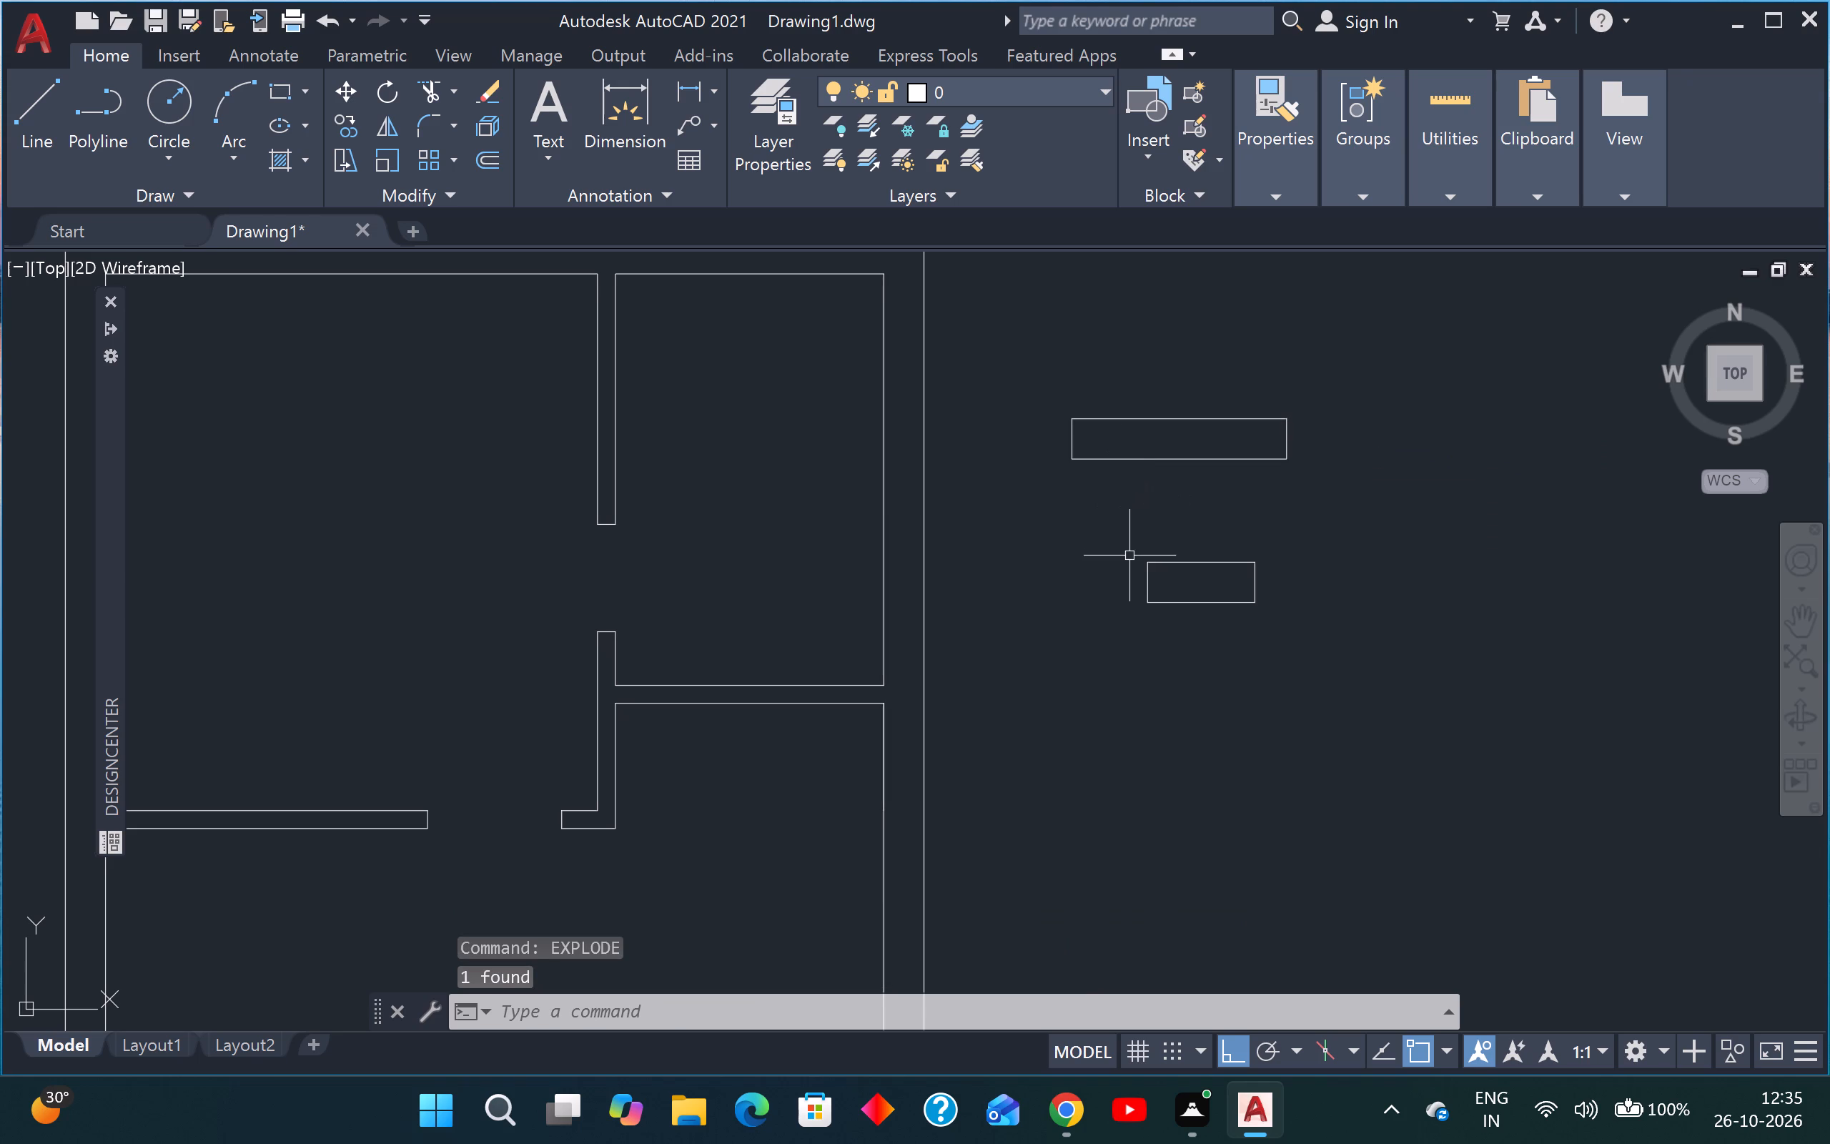
Explode the 2' long rectangle into separate lines.
{"action": "scroll", "coordinate": [1147, 563], "scroll_direction": "up", "scroll_amount": 1}
{"action": "left_click", "coordinate": [1230, 549]}
{"action": "left_click", "coordinate": [1205, 596]}
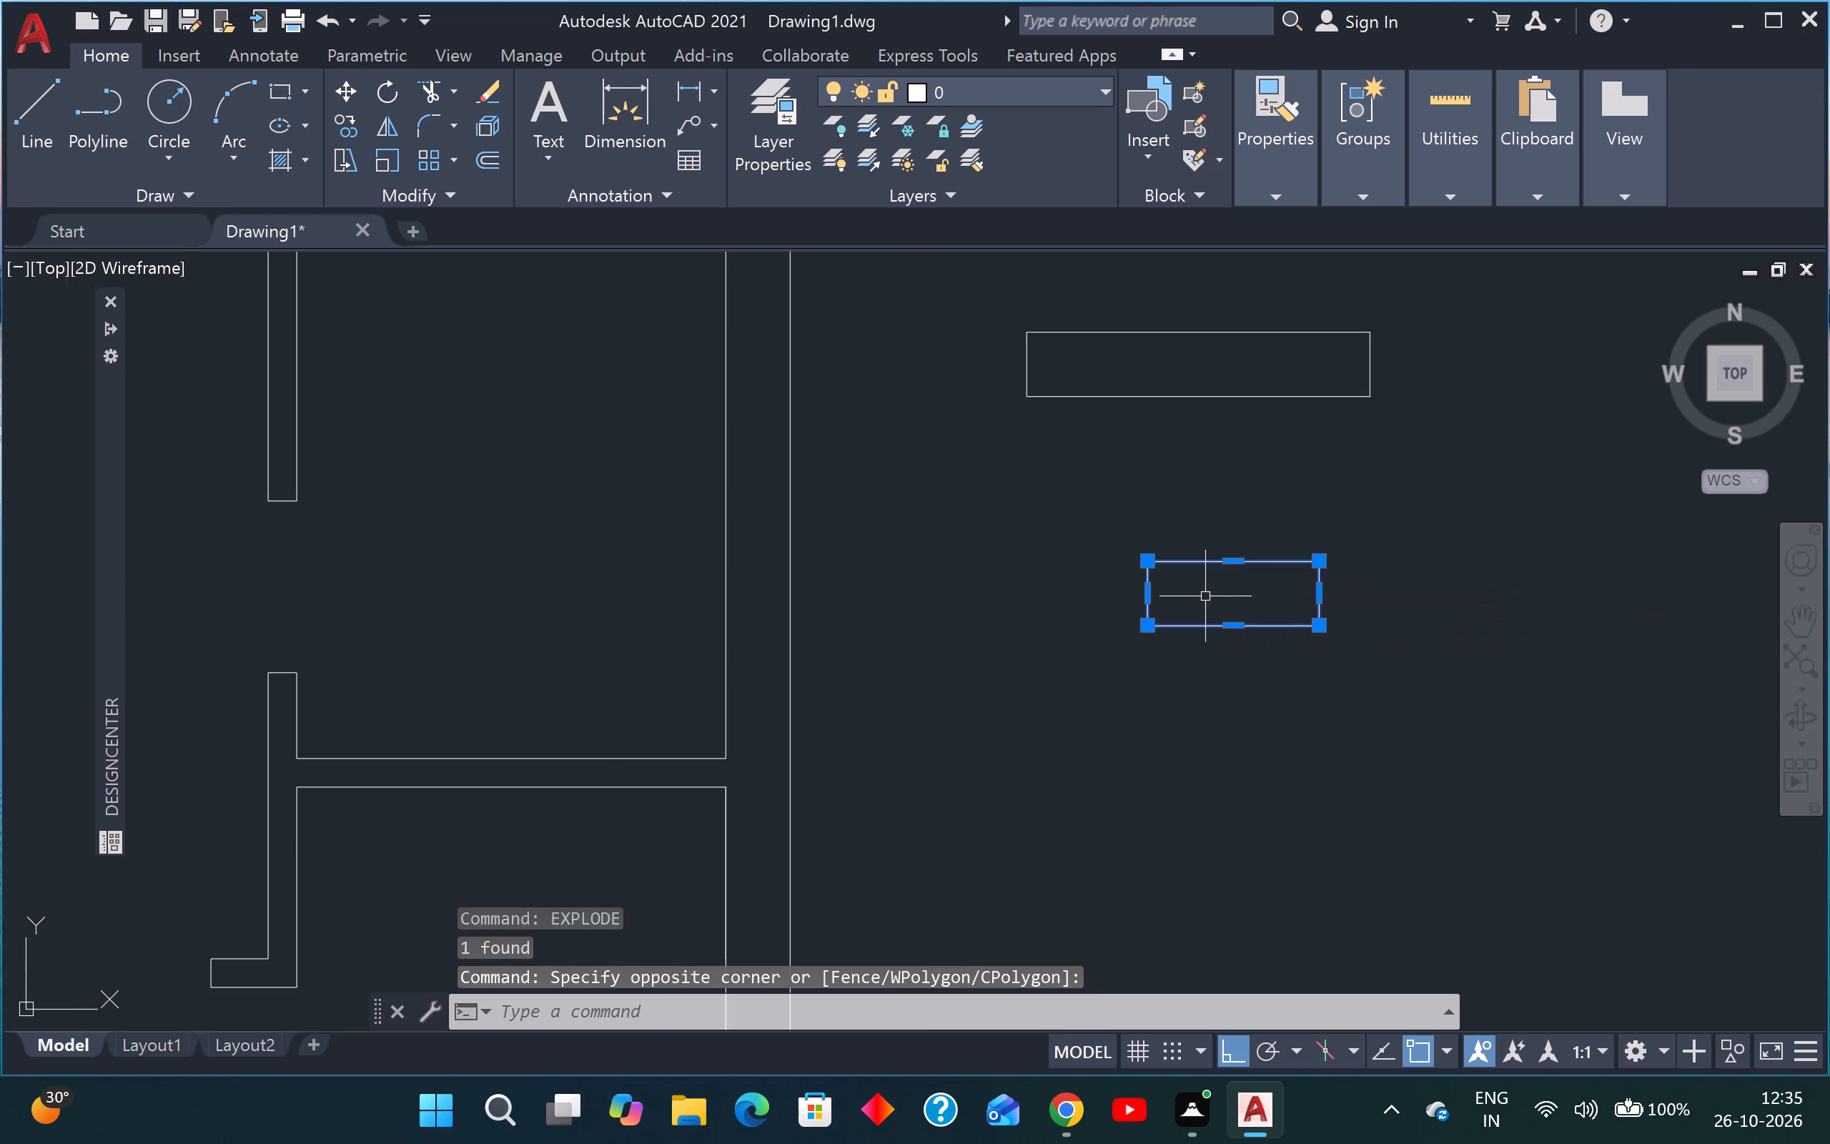
{"action": "key", "text": "e"}
{"action": "key", "text": "x"}
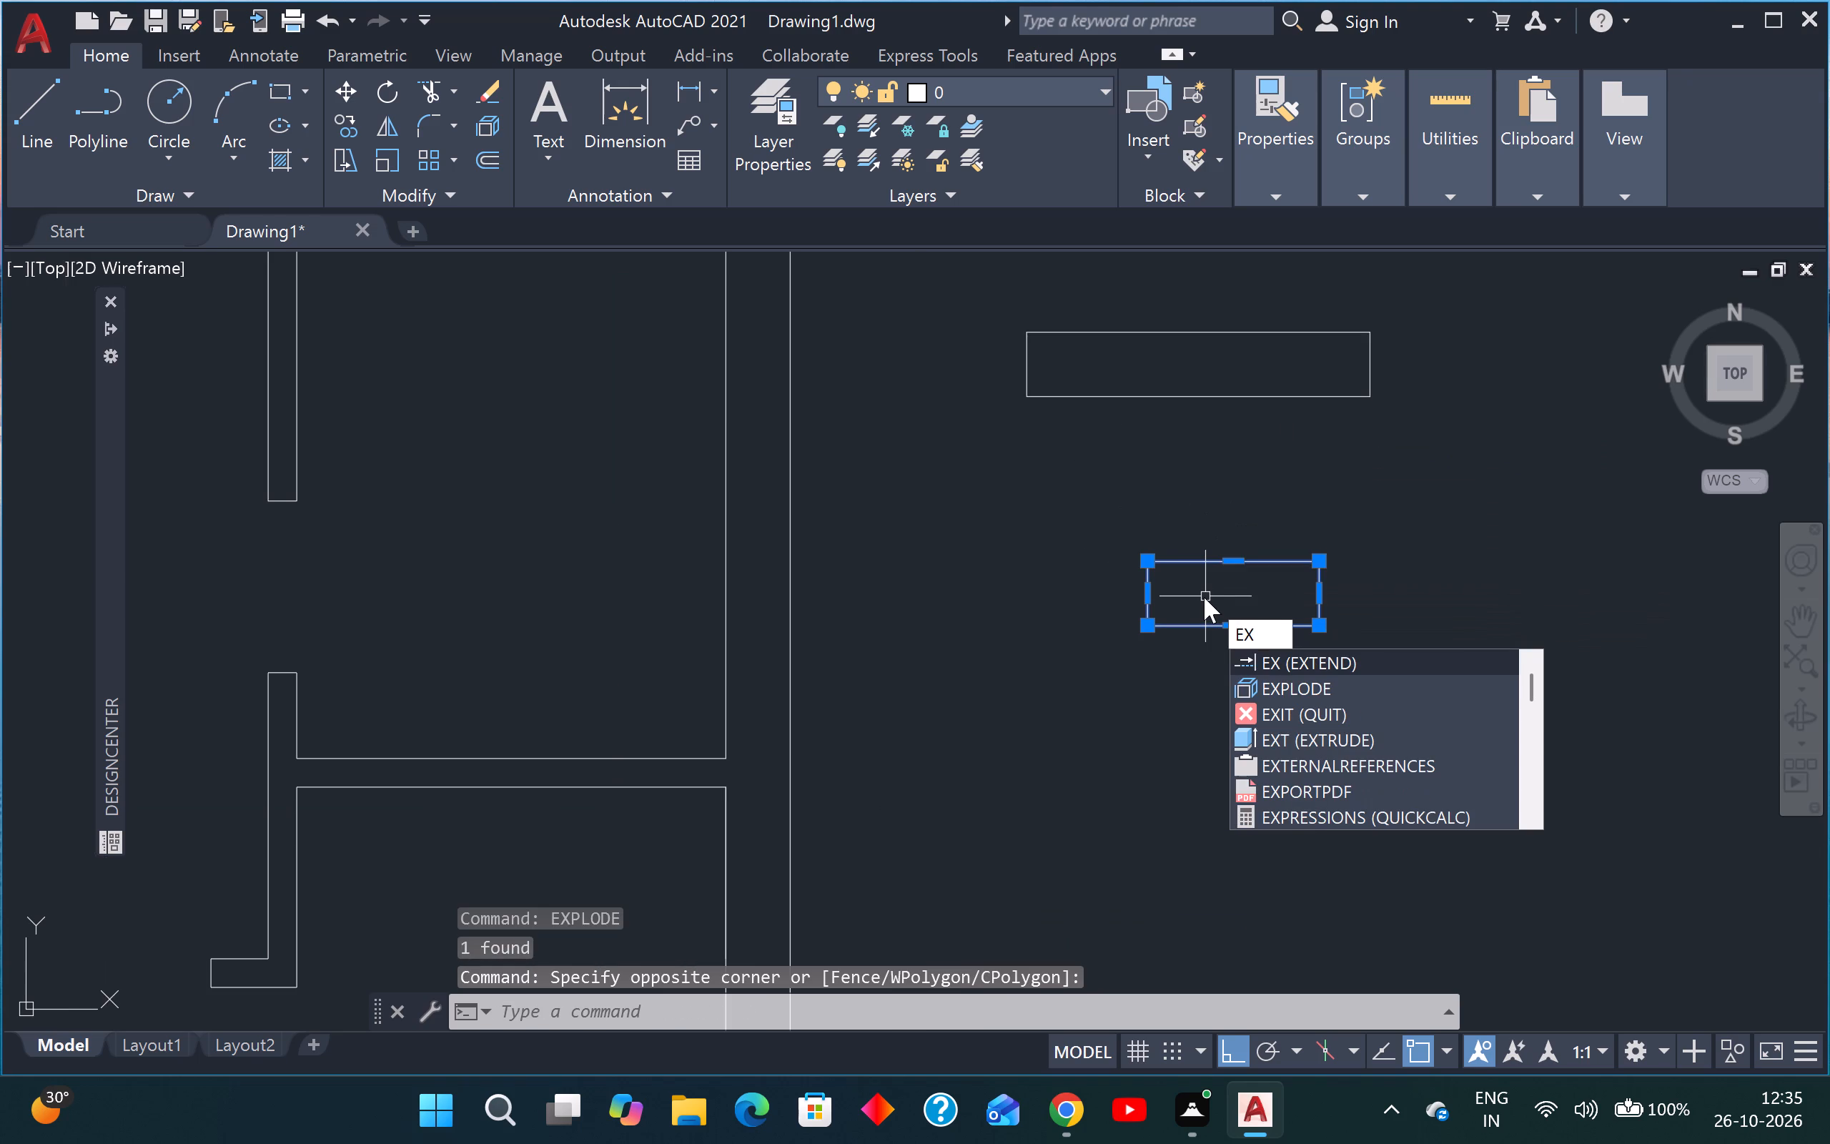
{"action": "key", "text": "Down"}
{"action": "key", "text": "Return"}
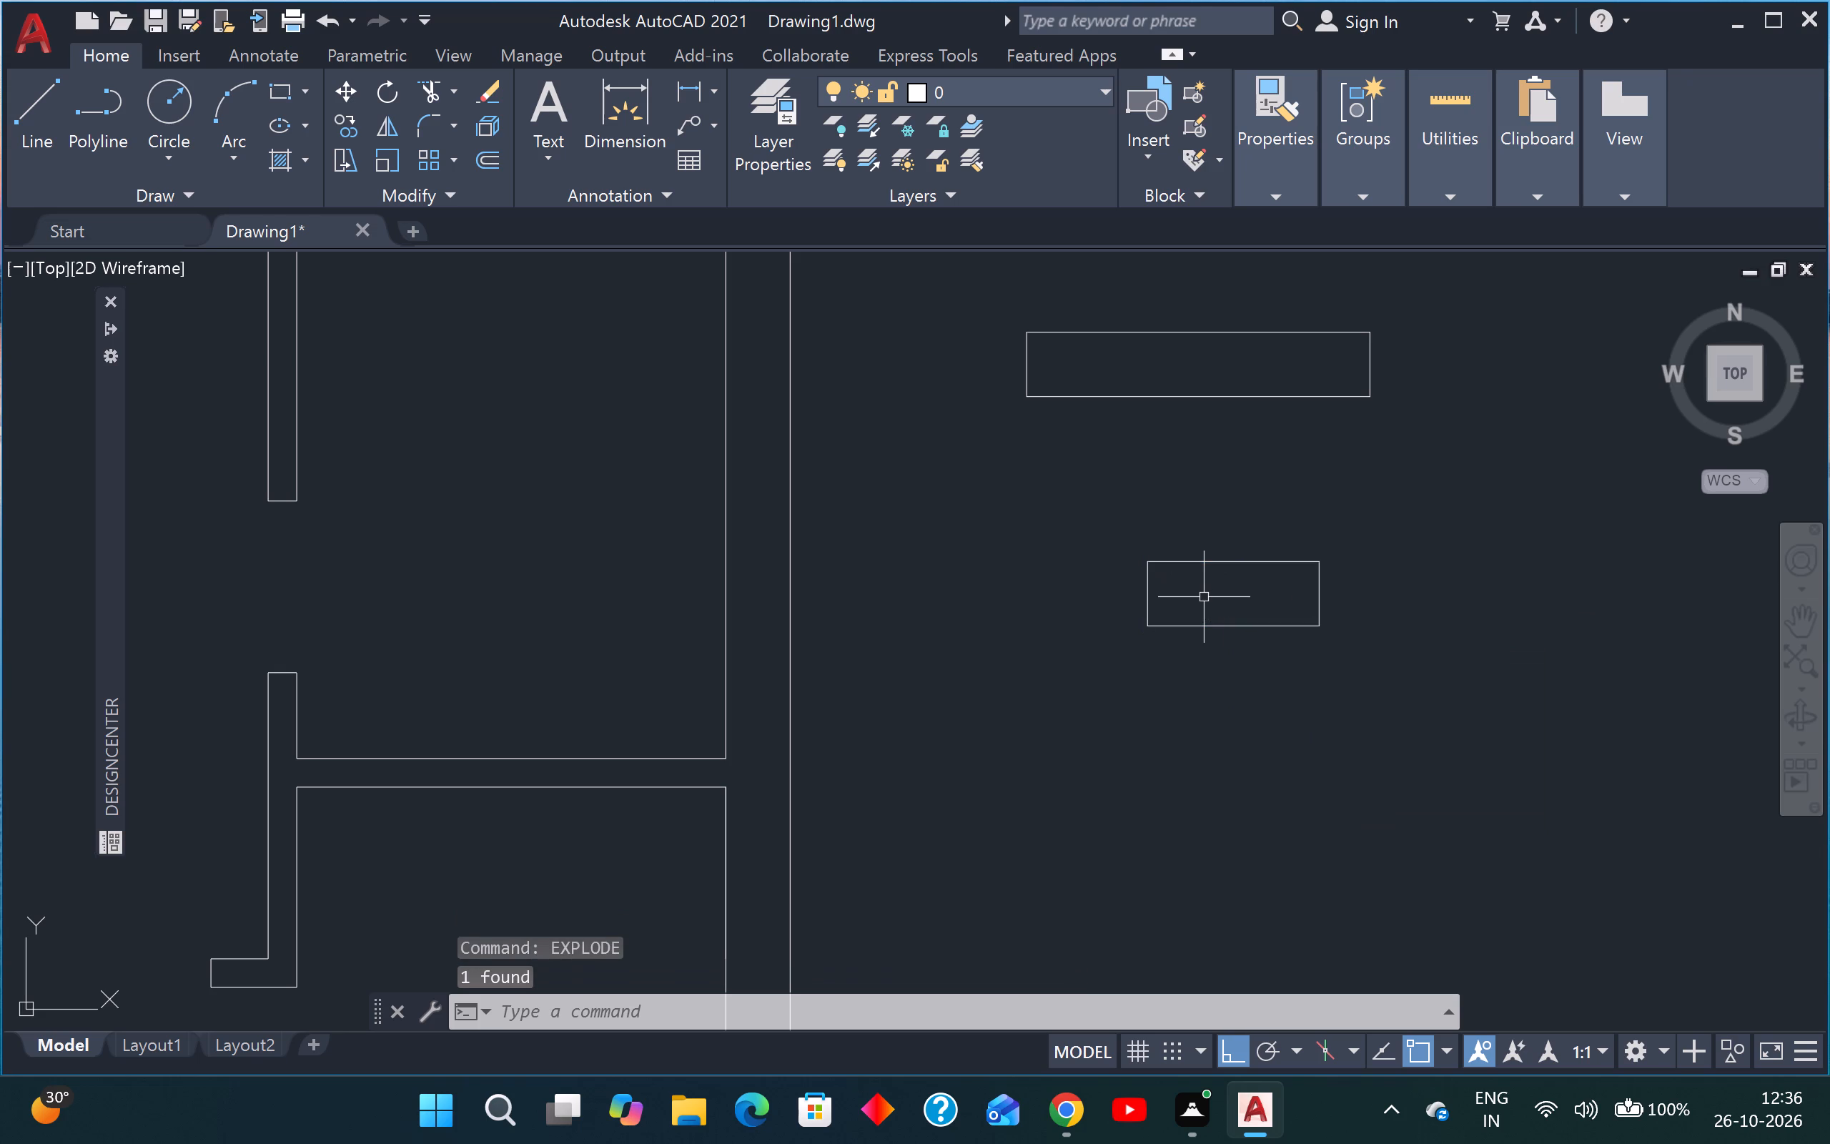
Draw a horizontal centre line between the short-side midpoints in both the 4' and the 2' rectangle.
{"action": "type", "text": "l"}
{"action": "key", "text": "space"}
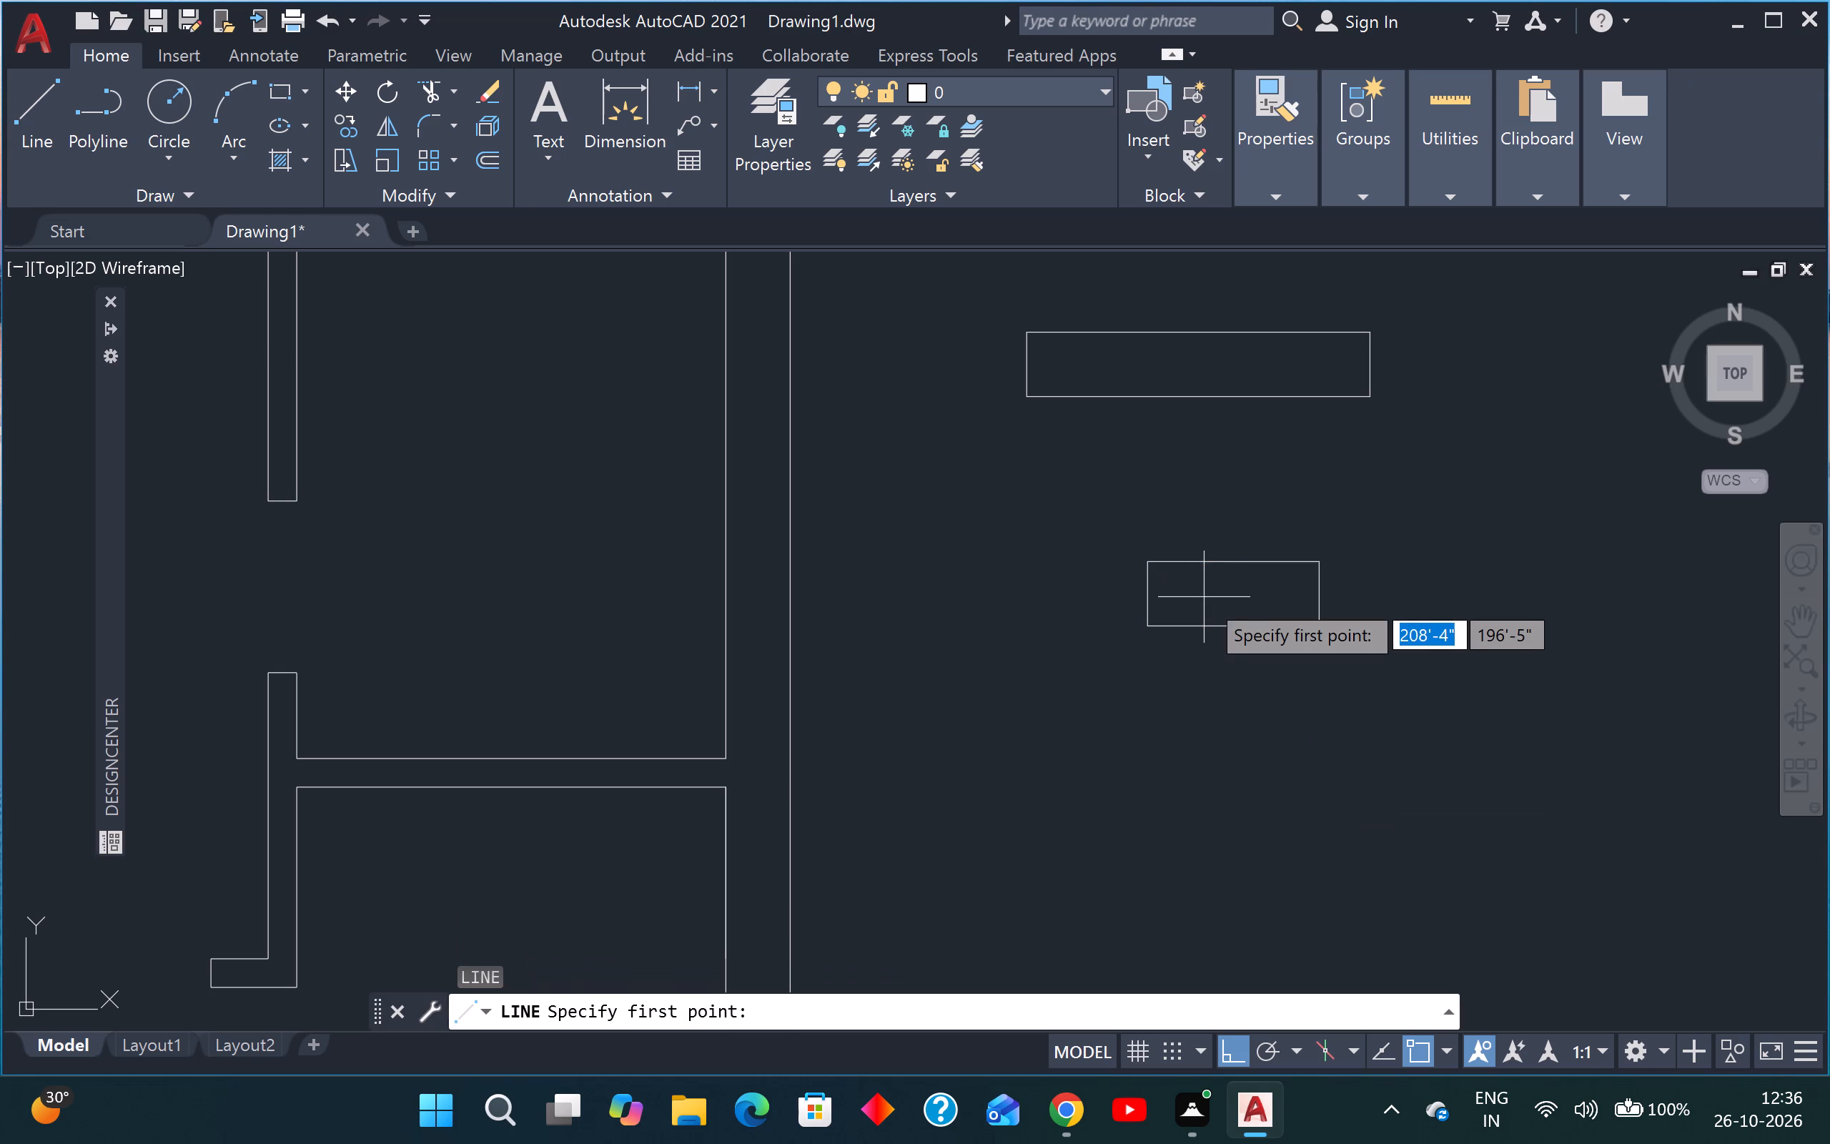
{"action": "left_click", "coordinate": [1028, 362]}
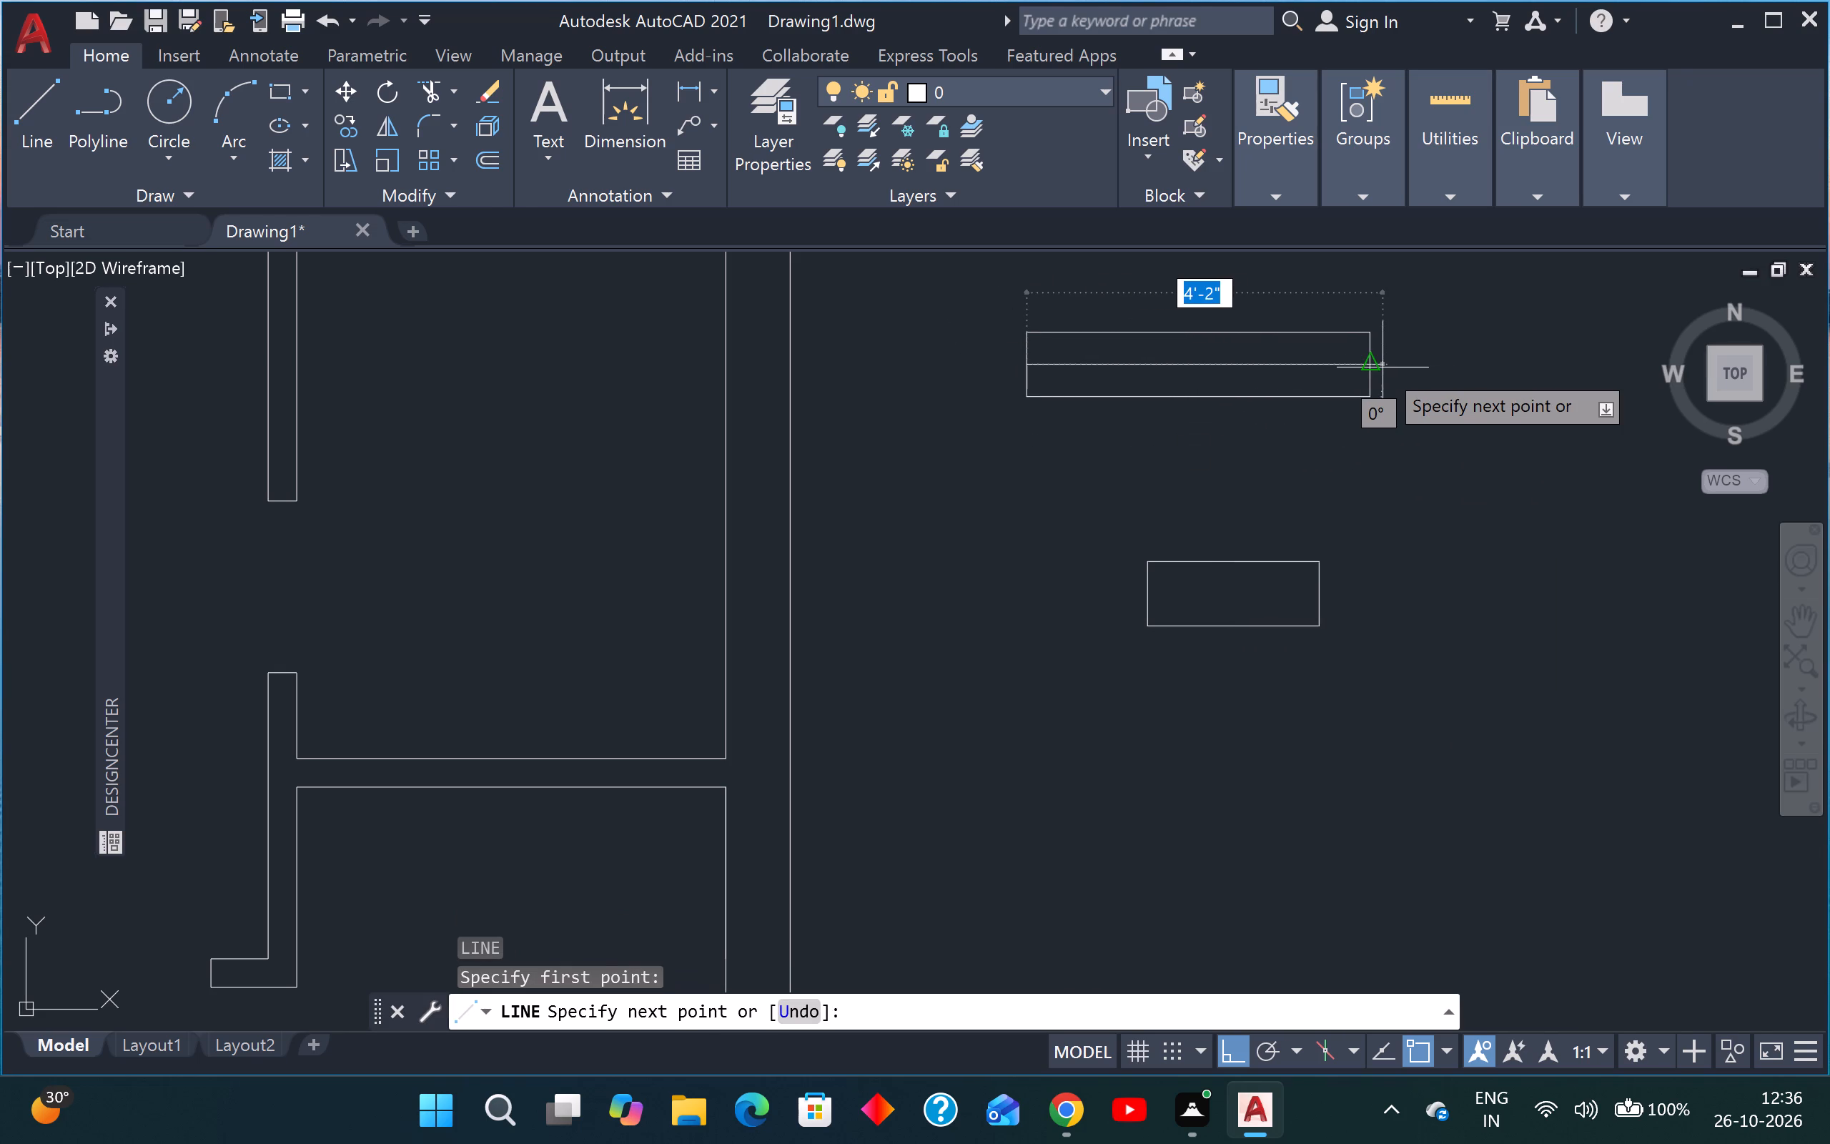
{"action": "left_click", "coordinate": [1370, 368]}
{"action": "key", "text": "Escape"}
{"action": "key", "text": "space"}
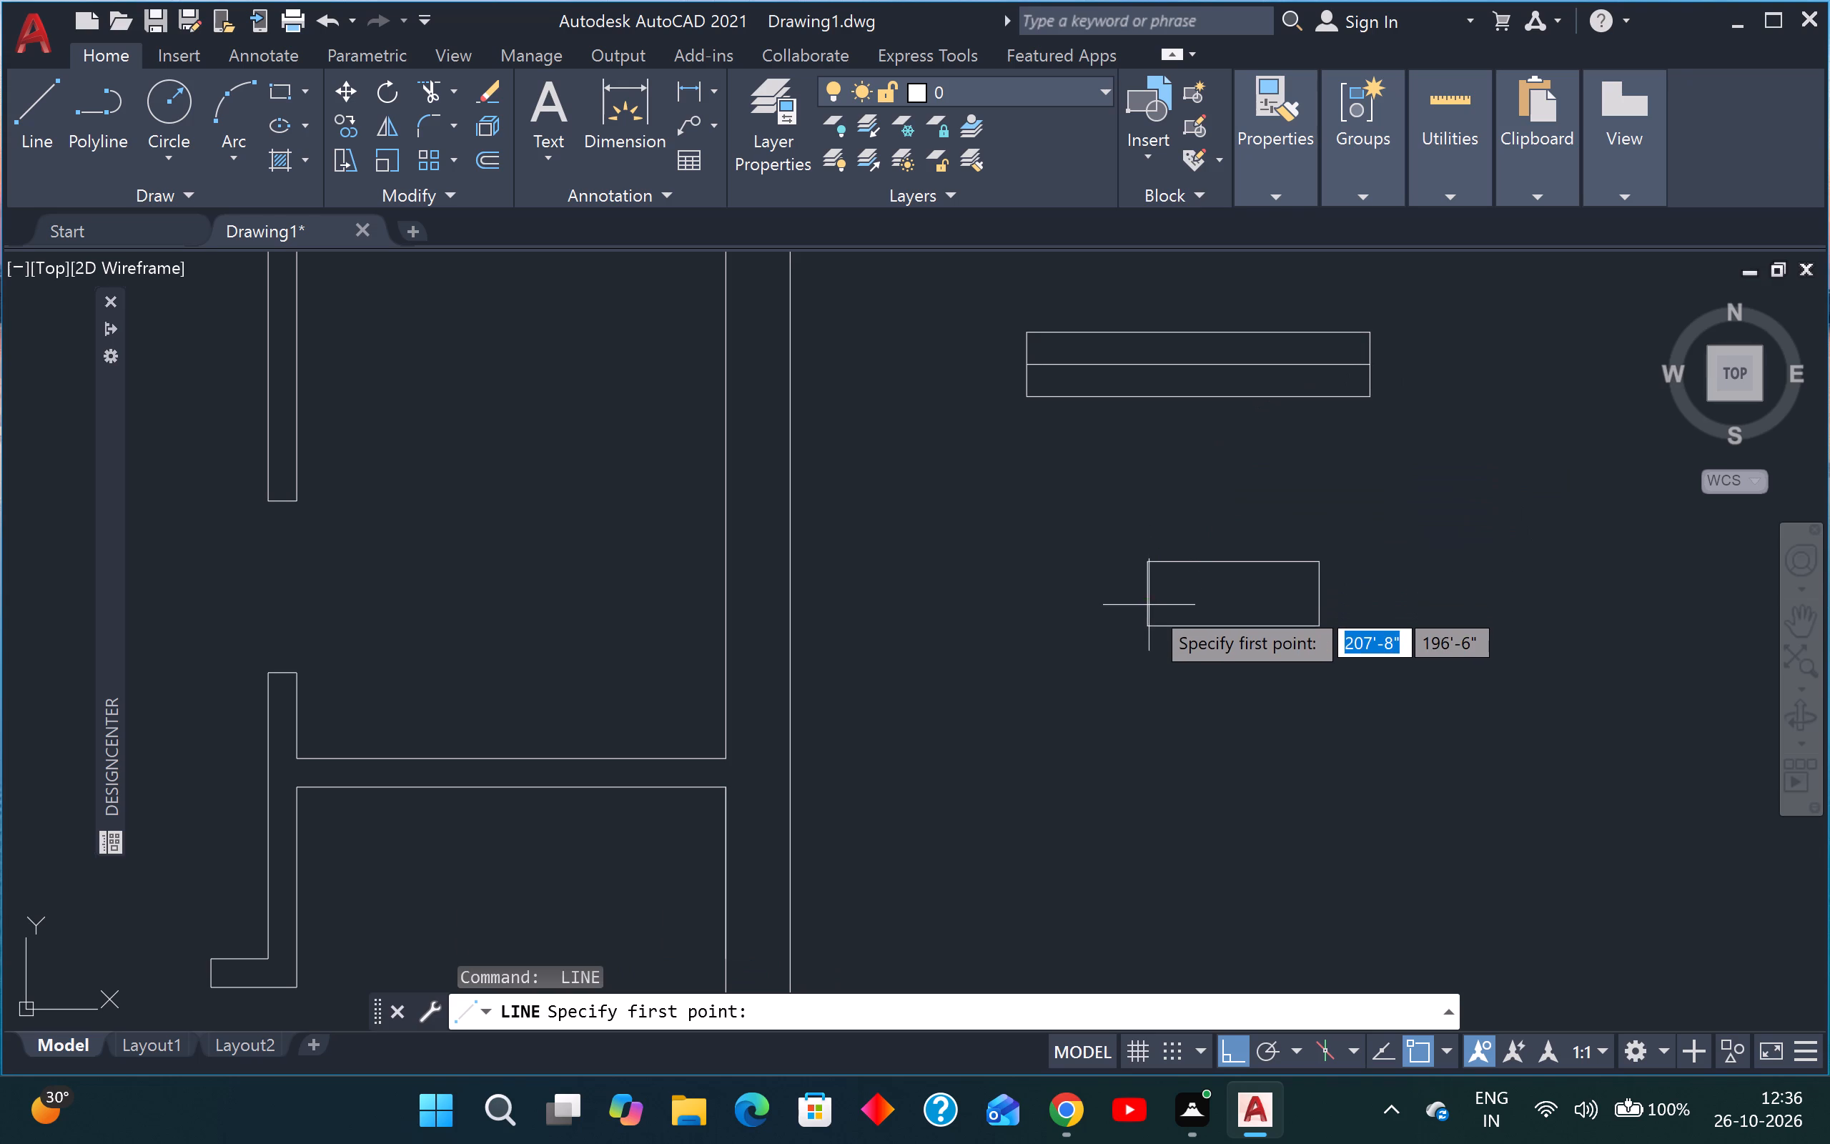
{"action": "left_click", "coordinate": [1148, 596]}
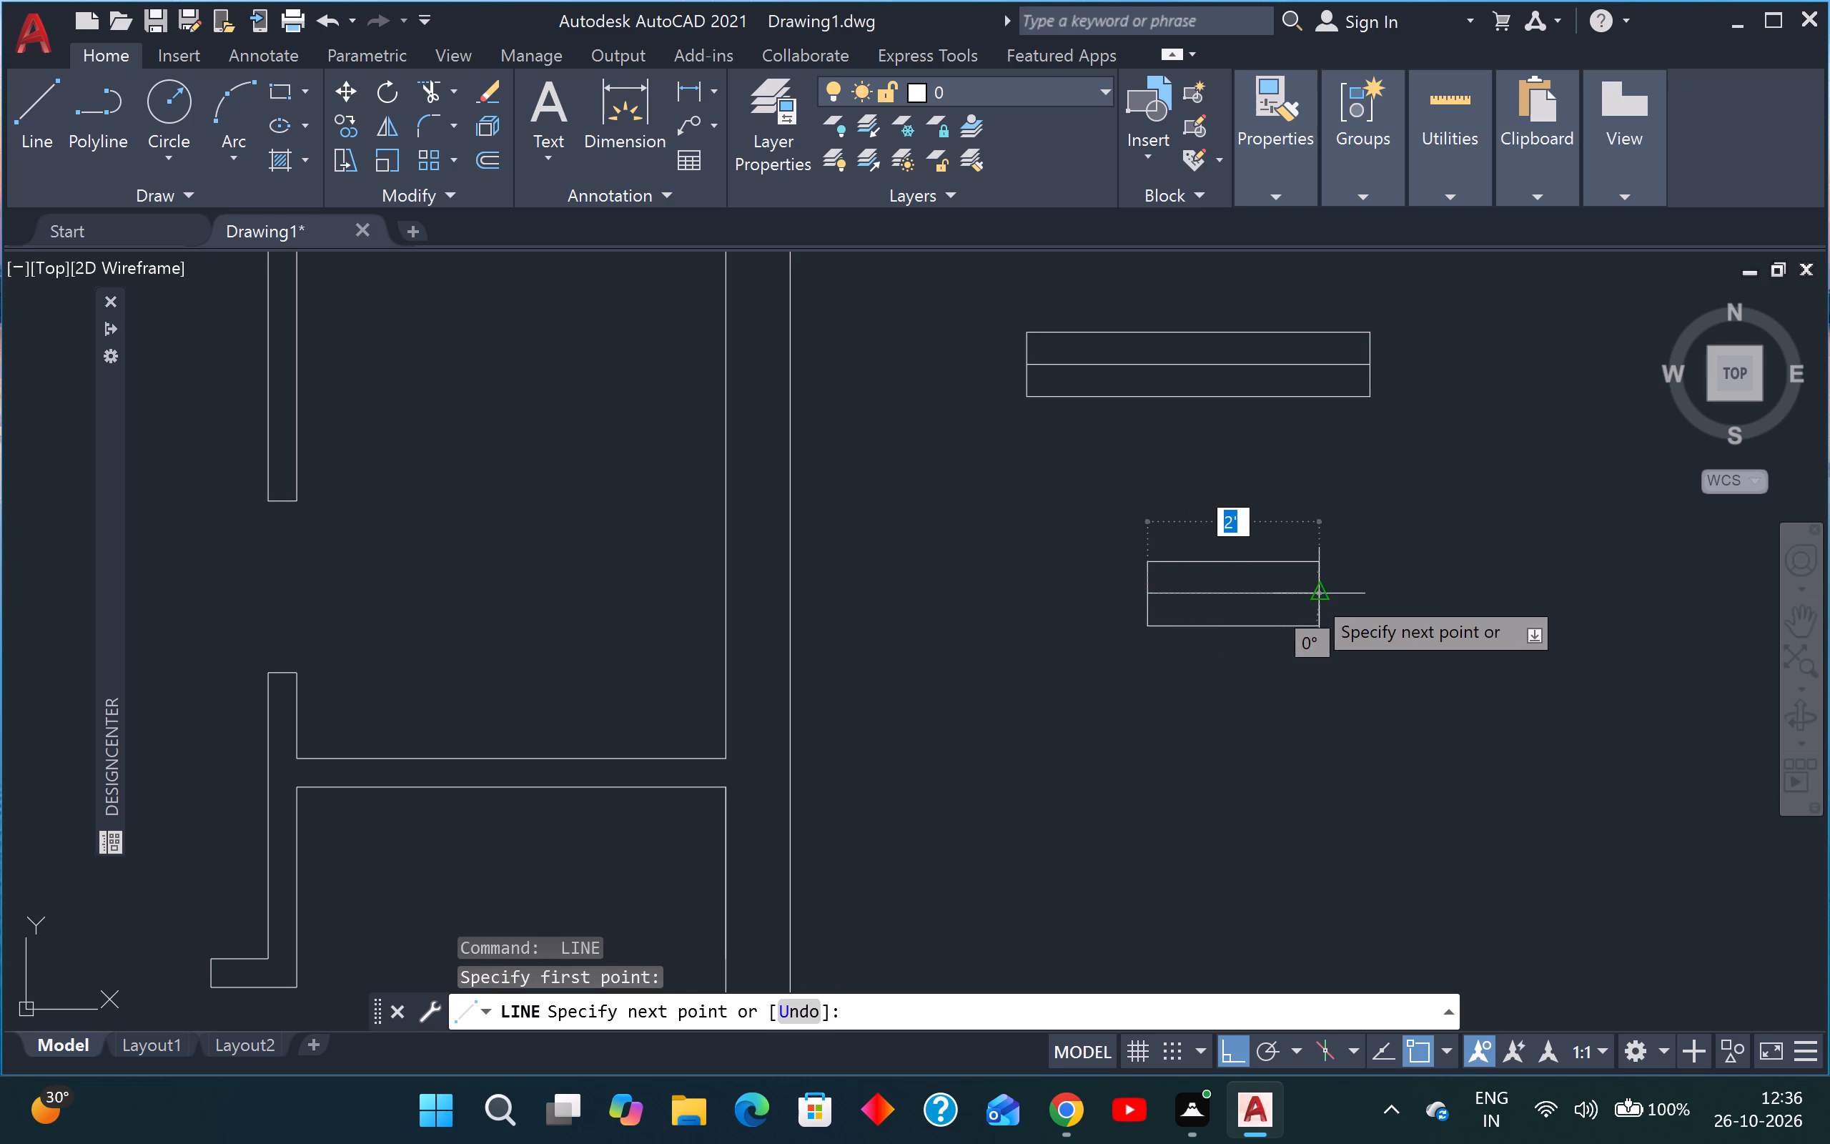
{"action": "left_click", "coordinate": [1311, 593]}
{"action": "key", "text": "Escape"}
Offset the centre line of the 4' rectangle by 1" both above and below.
{"action": "type", "text": "o"}
{"action": "key", "text": "space"}
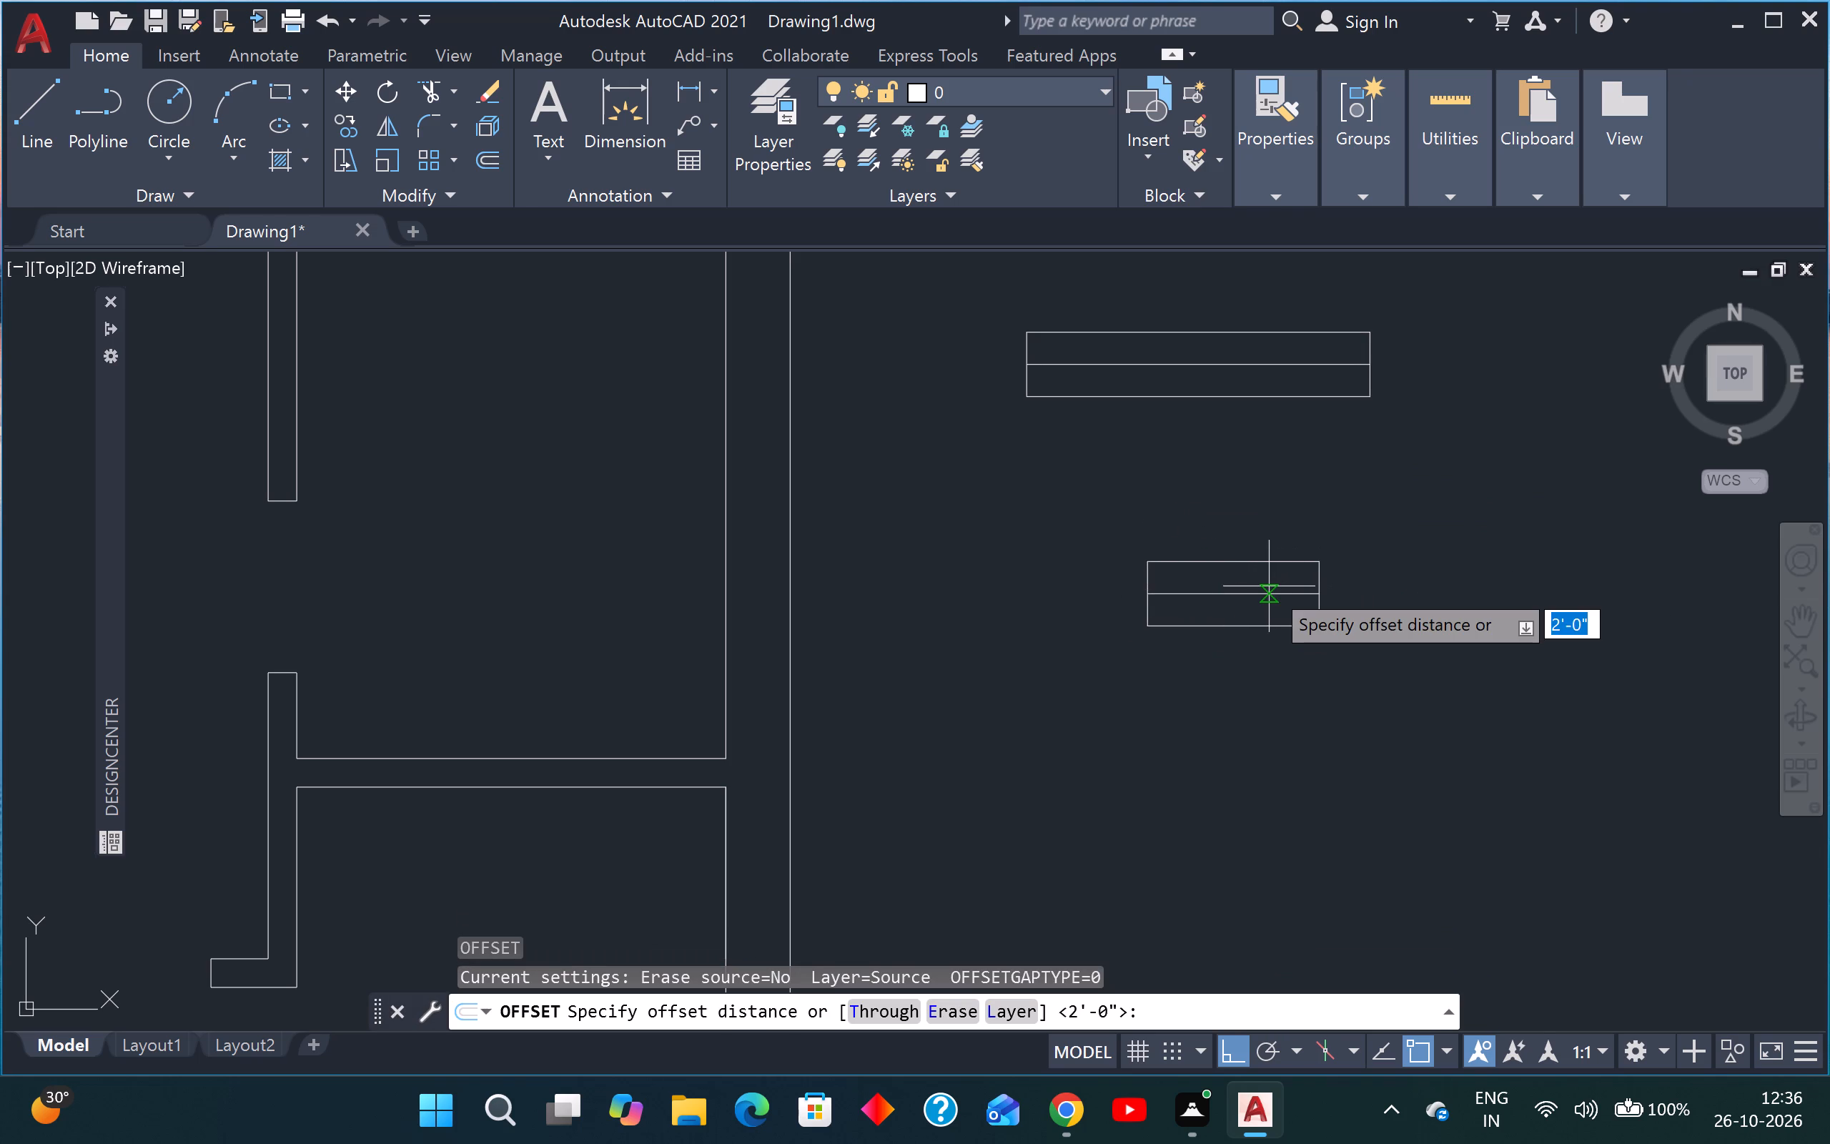
{"action": "type", "text": "1\""}
{"action": "key", "text": "Return"}
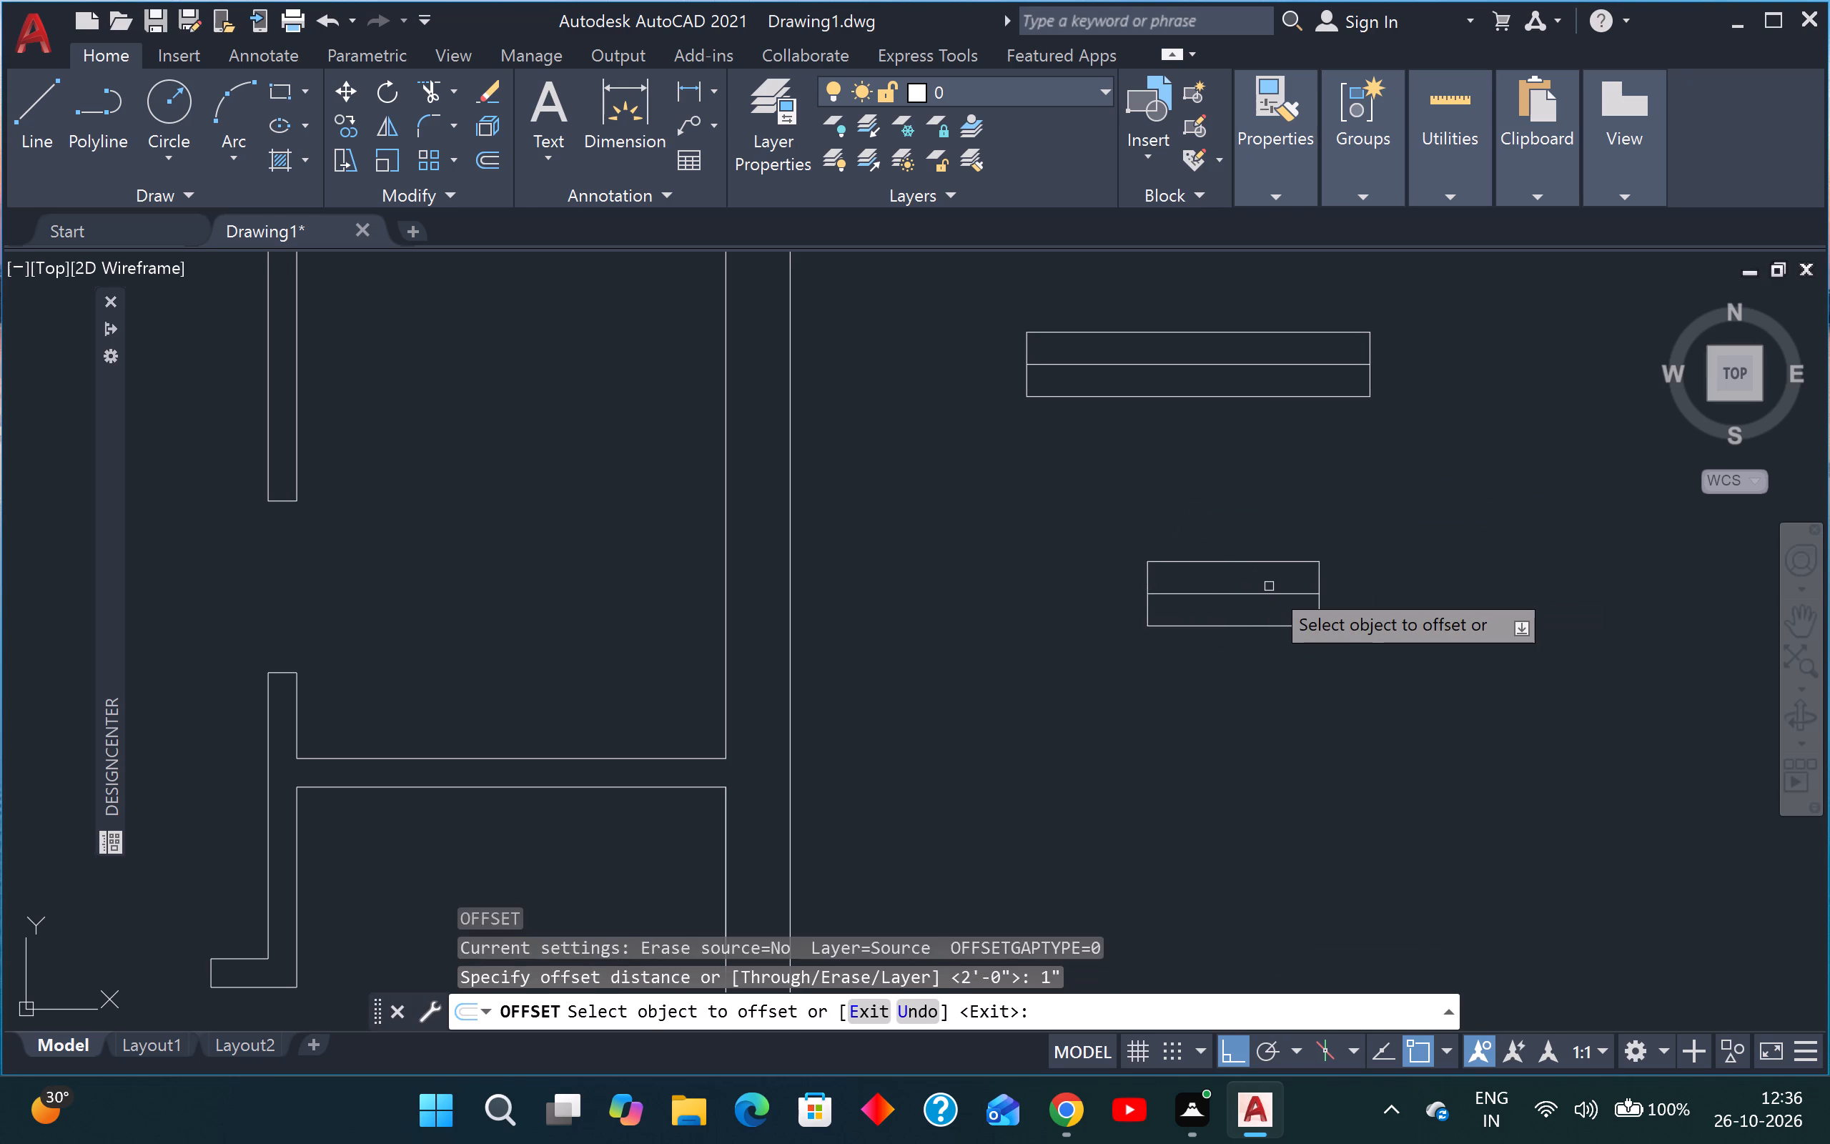
{"action": "scroll", "coordinate": [1182, 390], "scroll_direction": "up", "scroll_amount": 1}
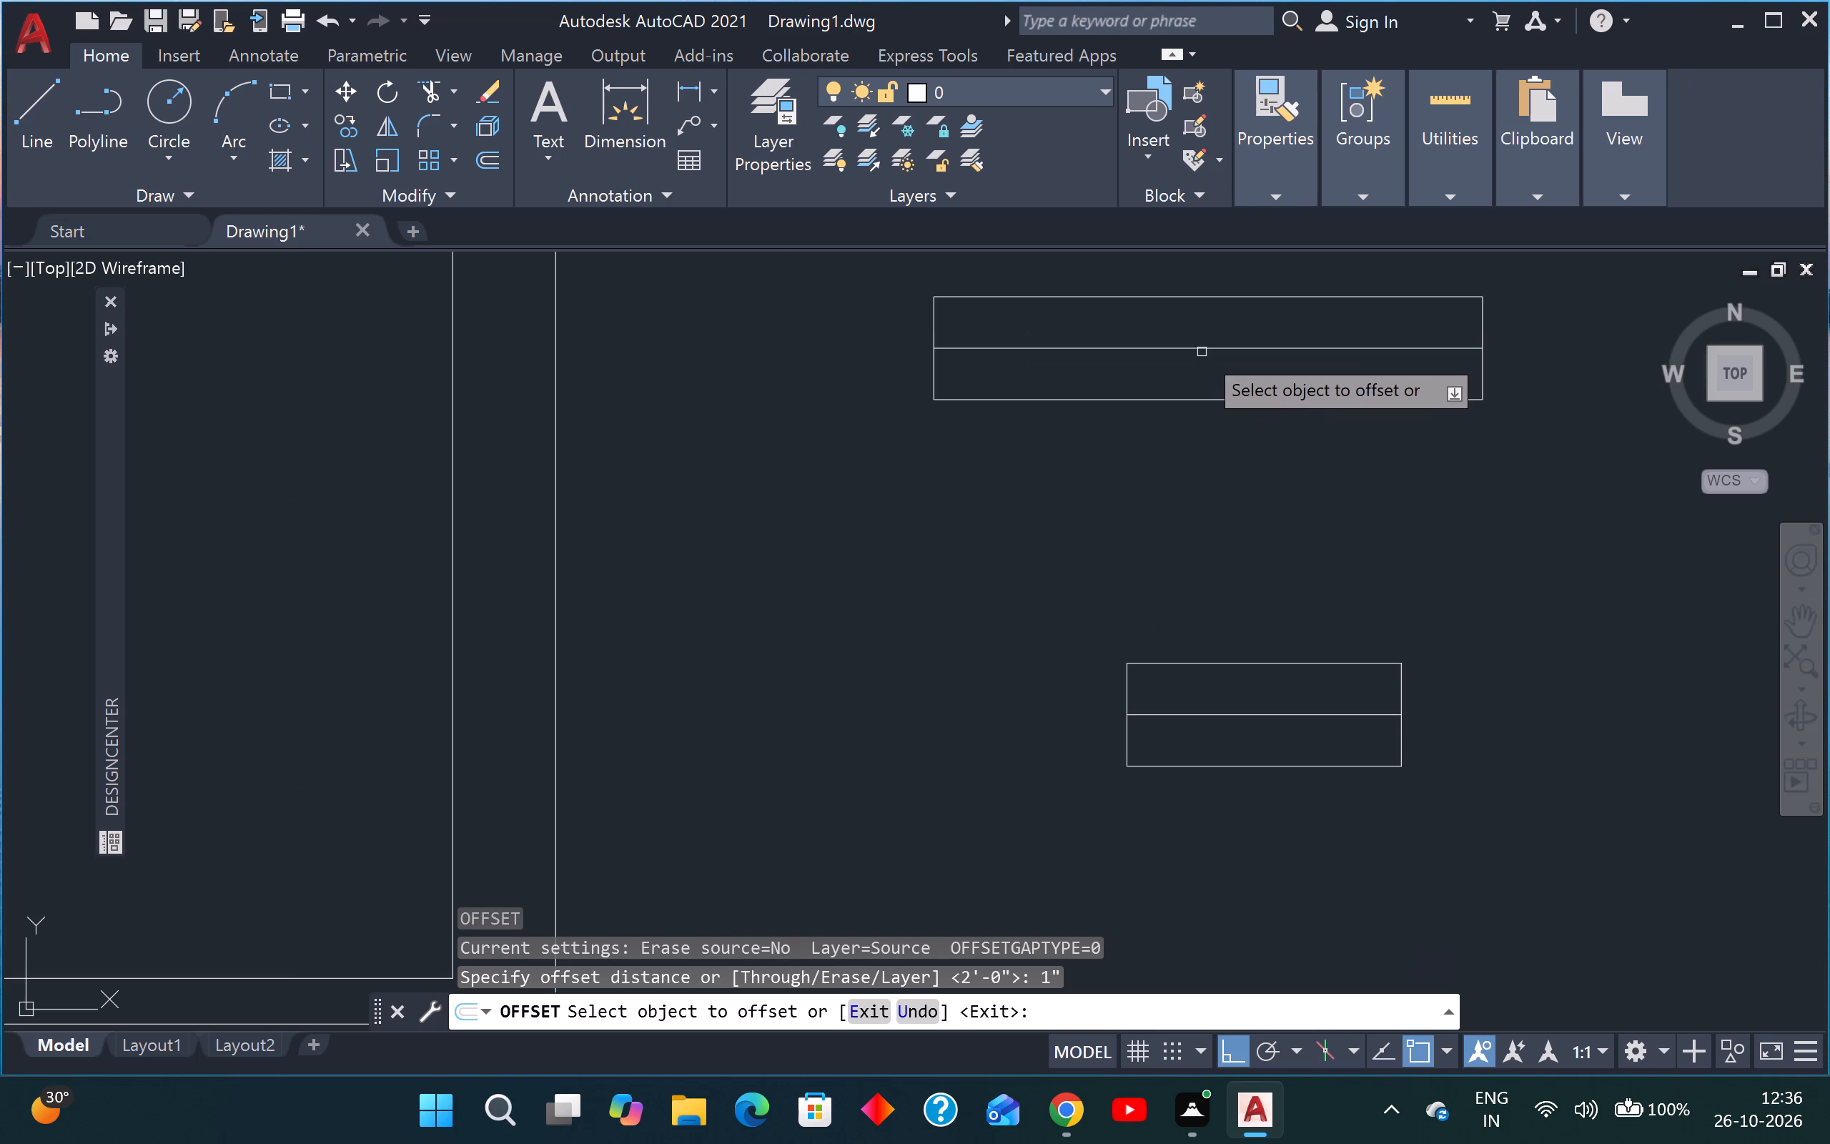
{"action": "left_click", "coordinate": [1202, 351]}
{"action": "left_click", "coordinate": [1196, 252]}
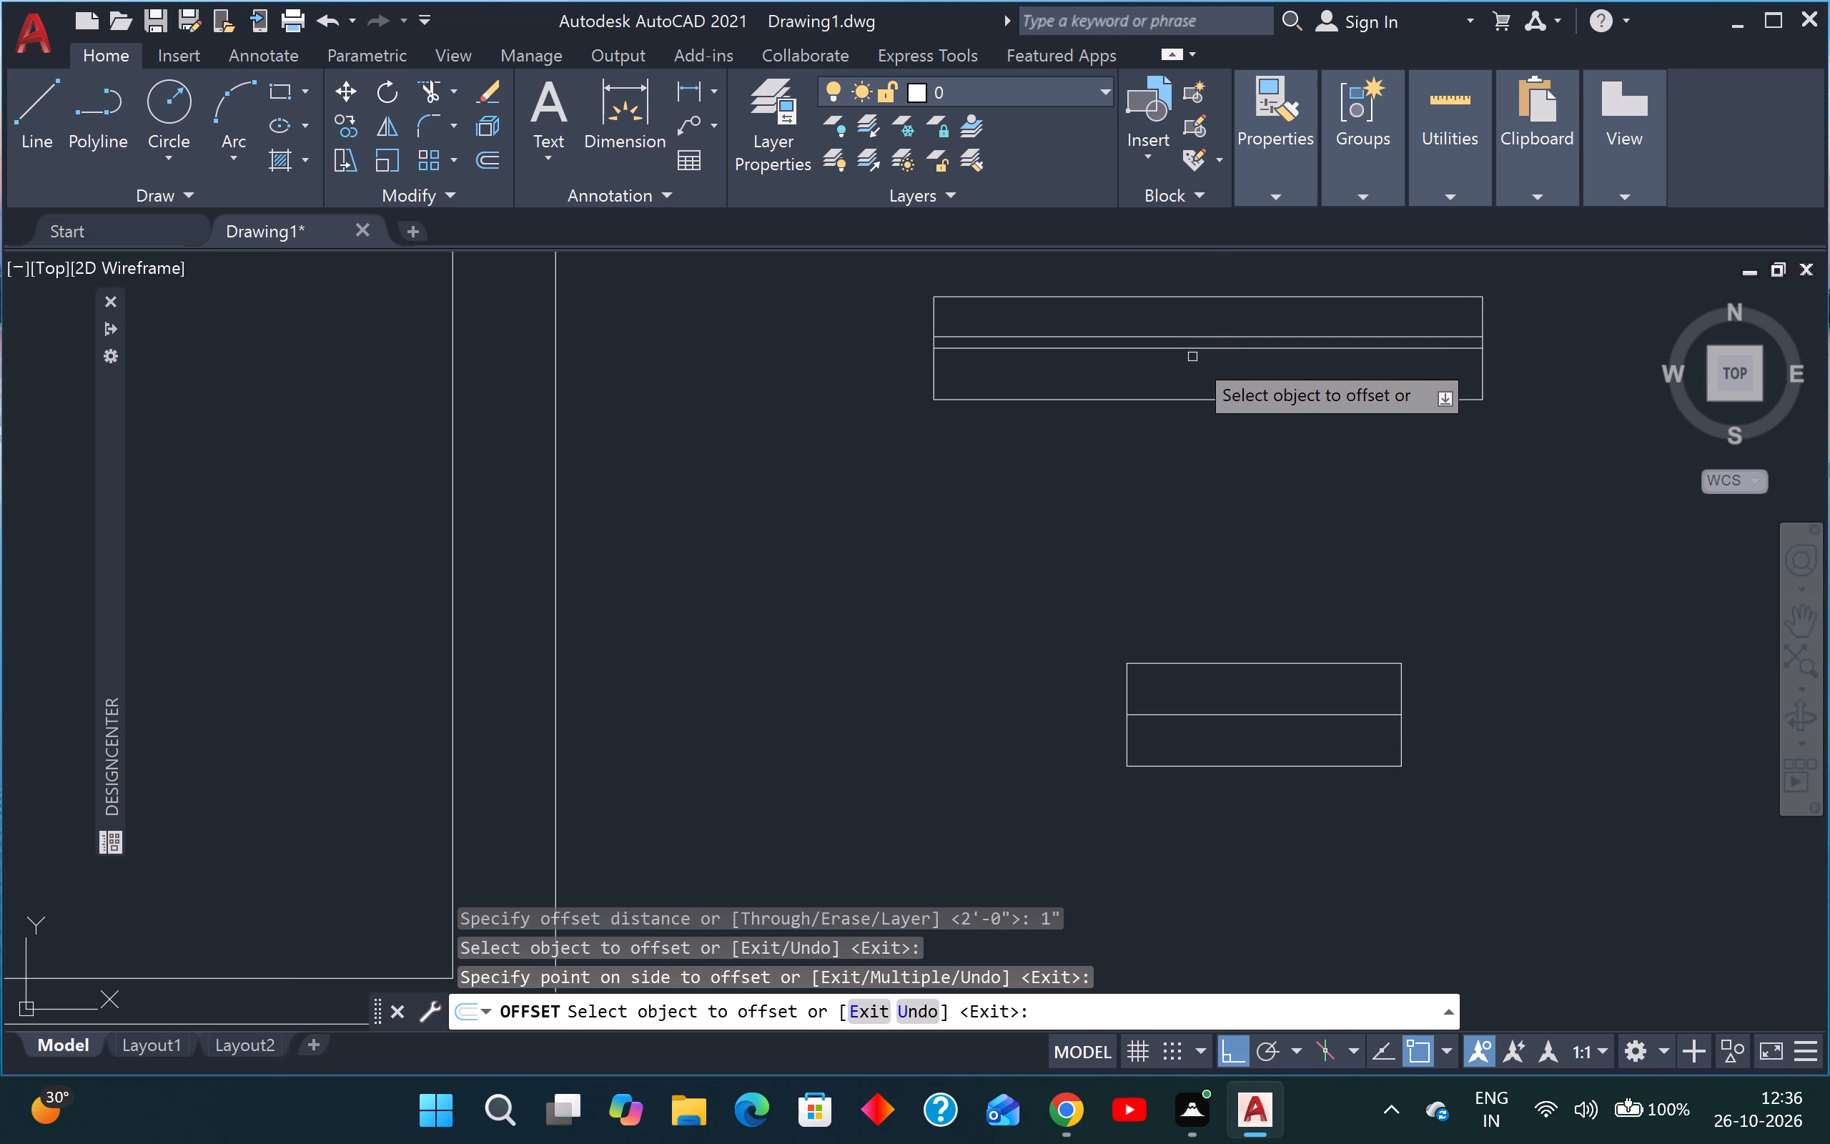
{"action": "left_click", "coordinate": [1194, 354]}
{"action": "left_click", "coordinate": [1193, 349]}
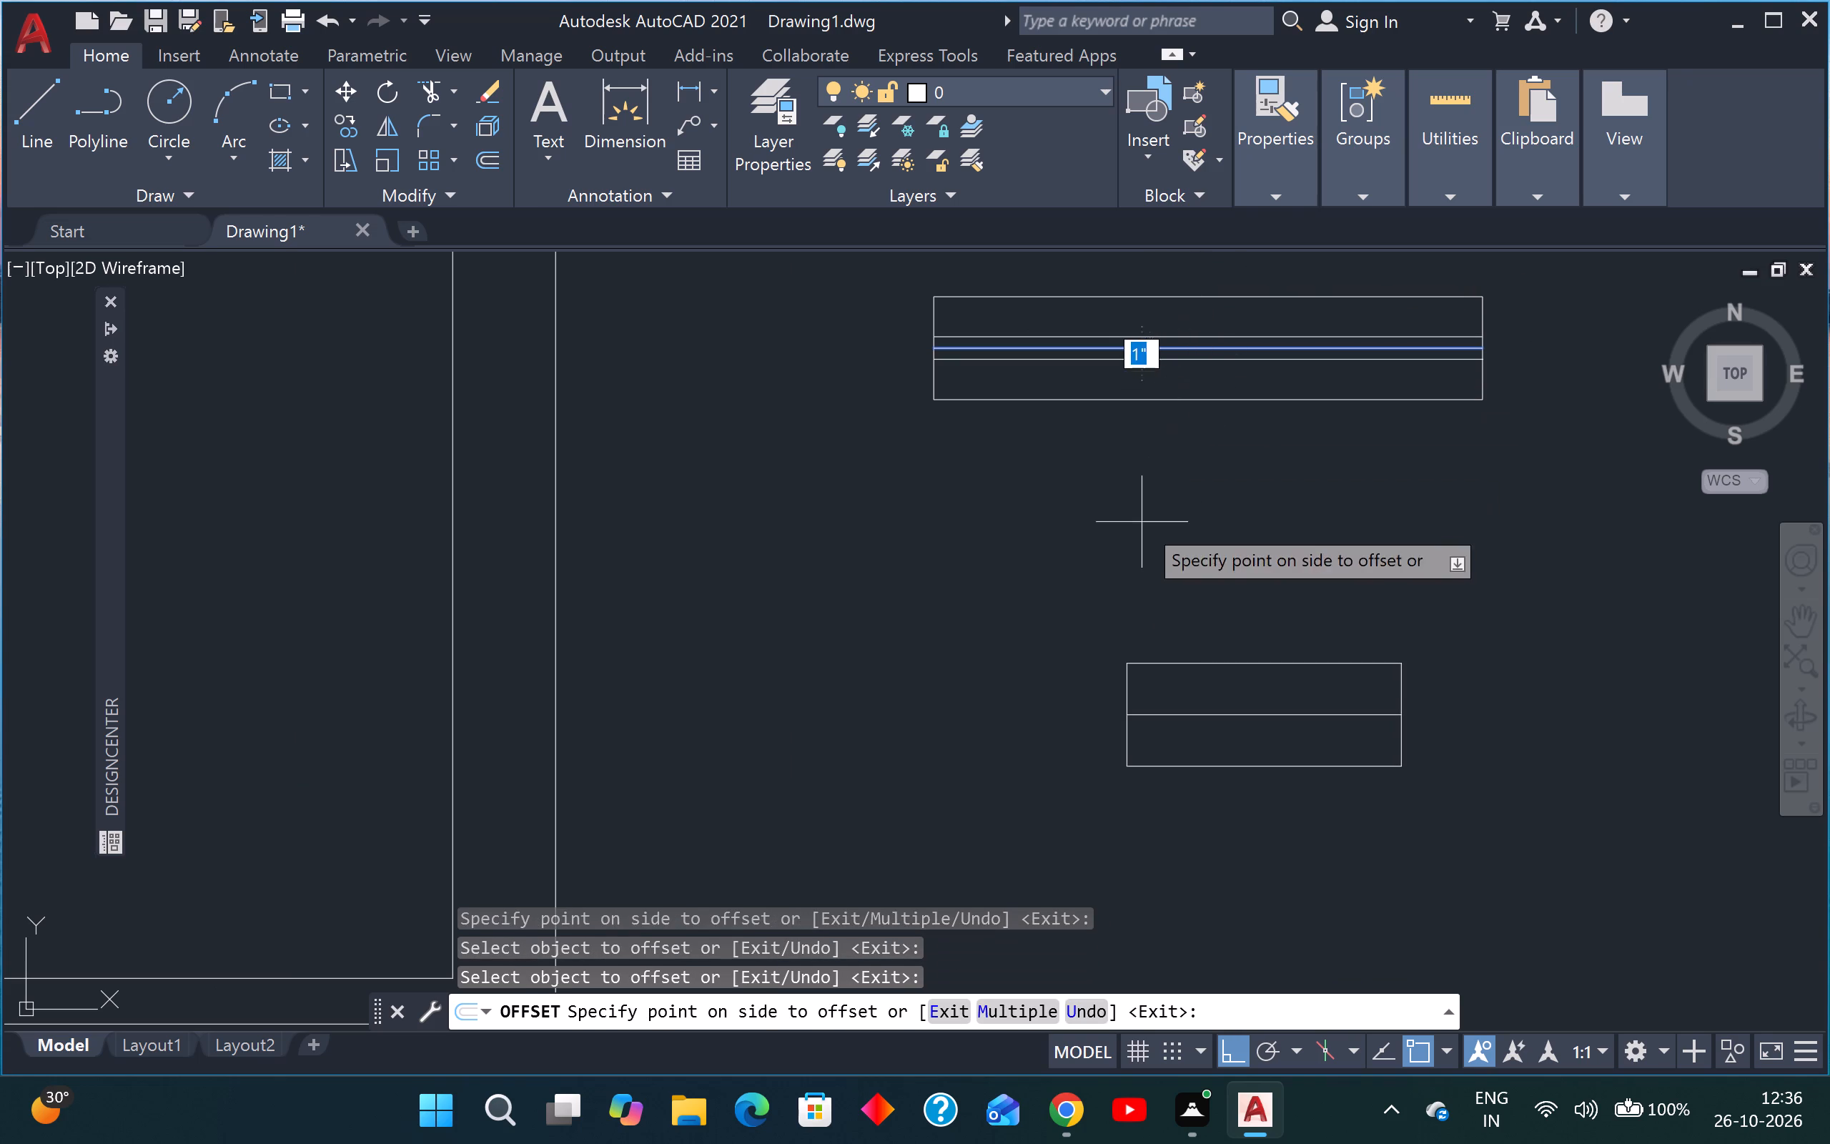
{"action": "left_click", "coordinate": [1142, 521]}
Offset the centre line of the 2' rectangle by 1" both above and below.
{"action": "left_click", "coordinate": [1188, 716]}
{"action": "left_click", "coordinate": [1198, 596]}
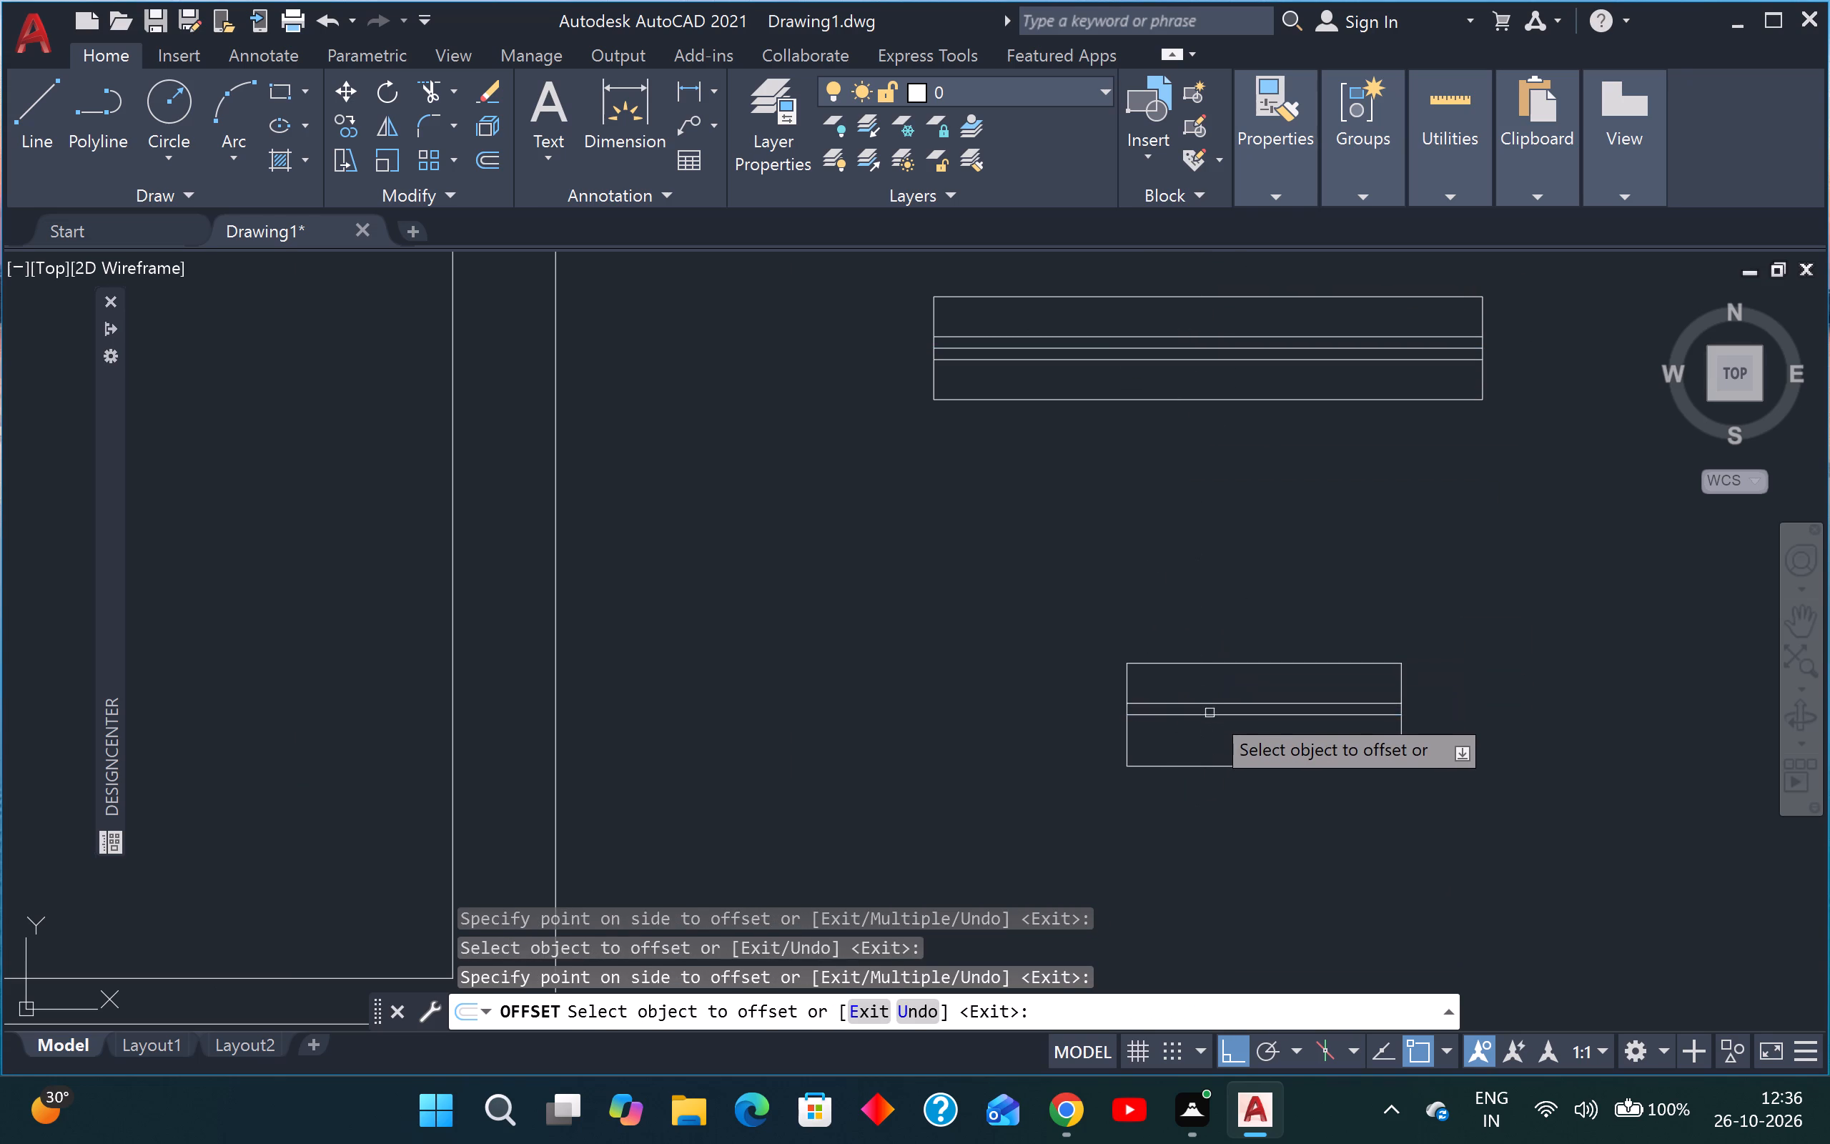
{"action": "left_click", "coordinate": [1204, 724]}
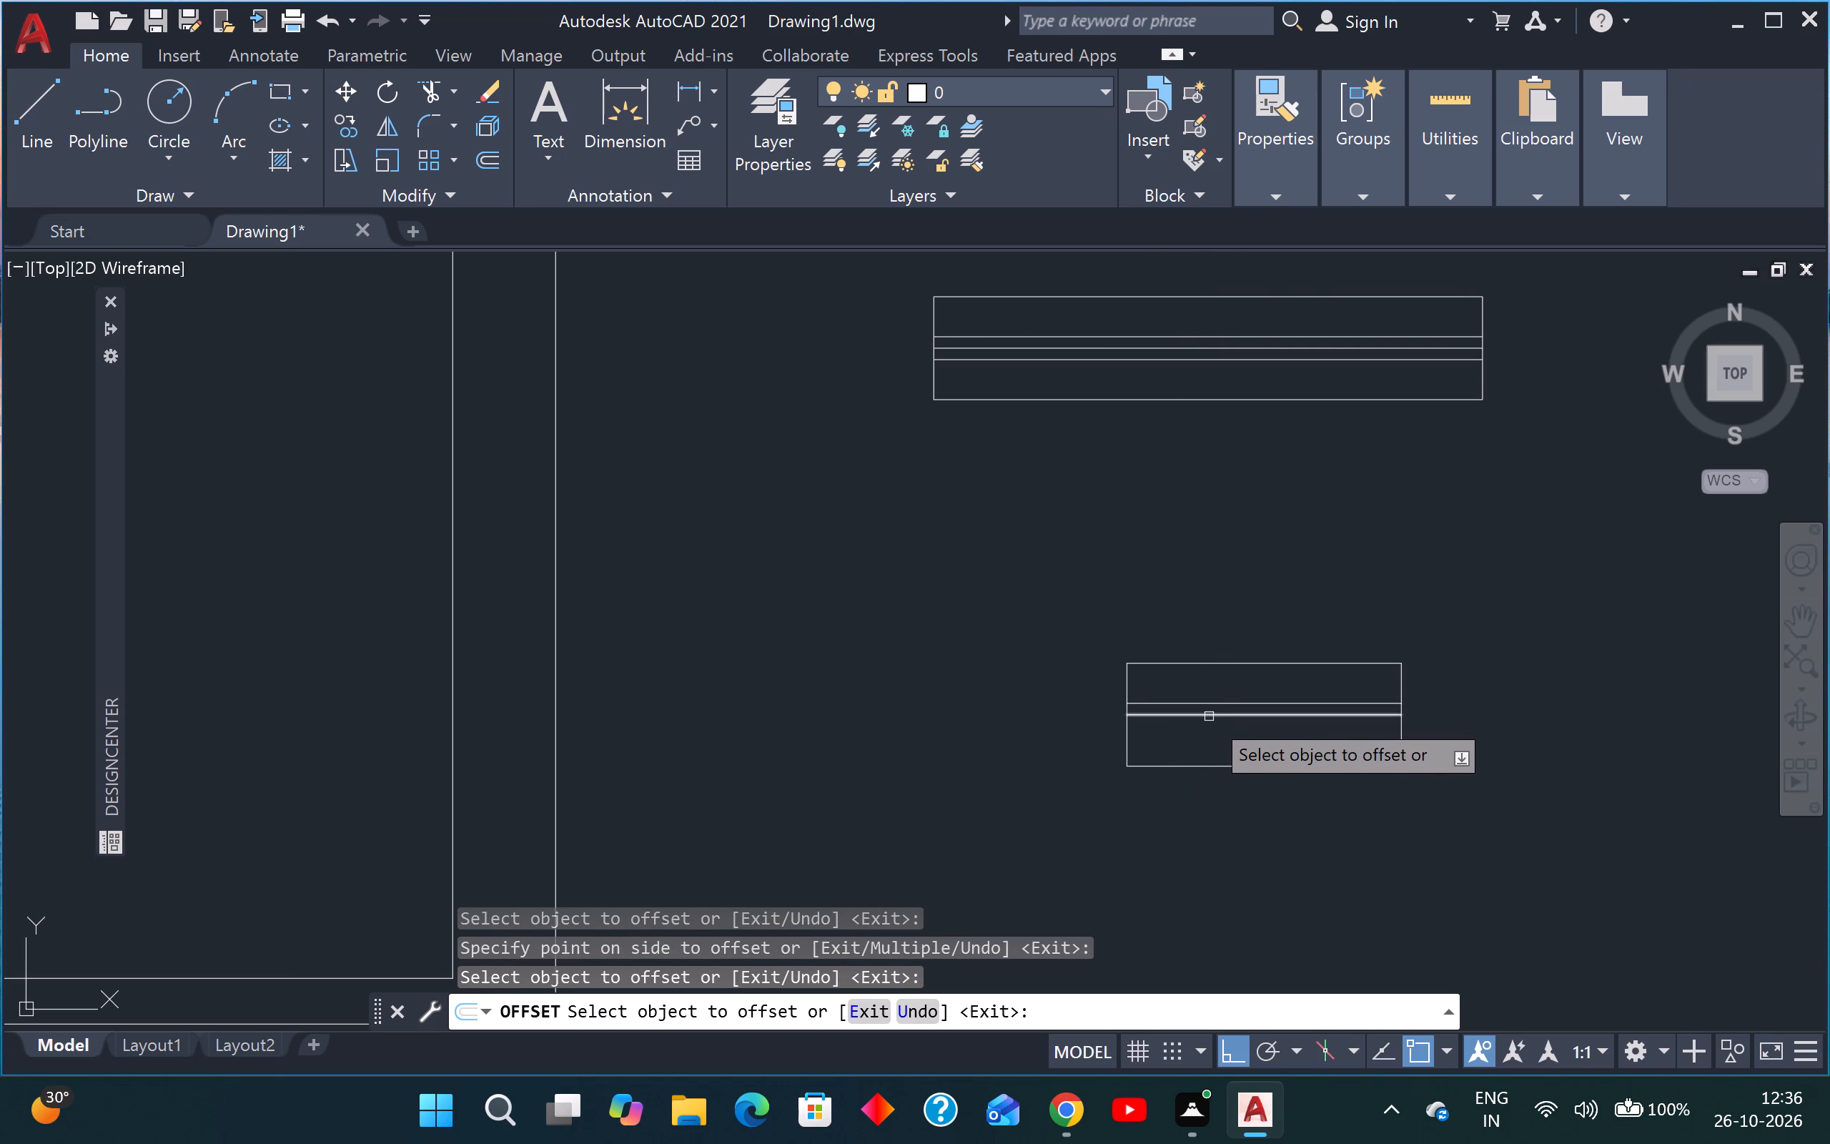
{"action": "left_click", "coordinate": [1209, 715]}
{"action": "left_click", "coordinate": [1218, 795]}
{"action": "key", "text": "Escape"}
Trim away the top edge, bottom edge and centre line of the 2' rectangle, leaving its end lines and the two offset lines.
{"action": "key", "text": "t"}
{"action": "key", "text": "r"}
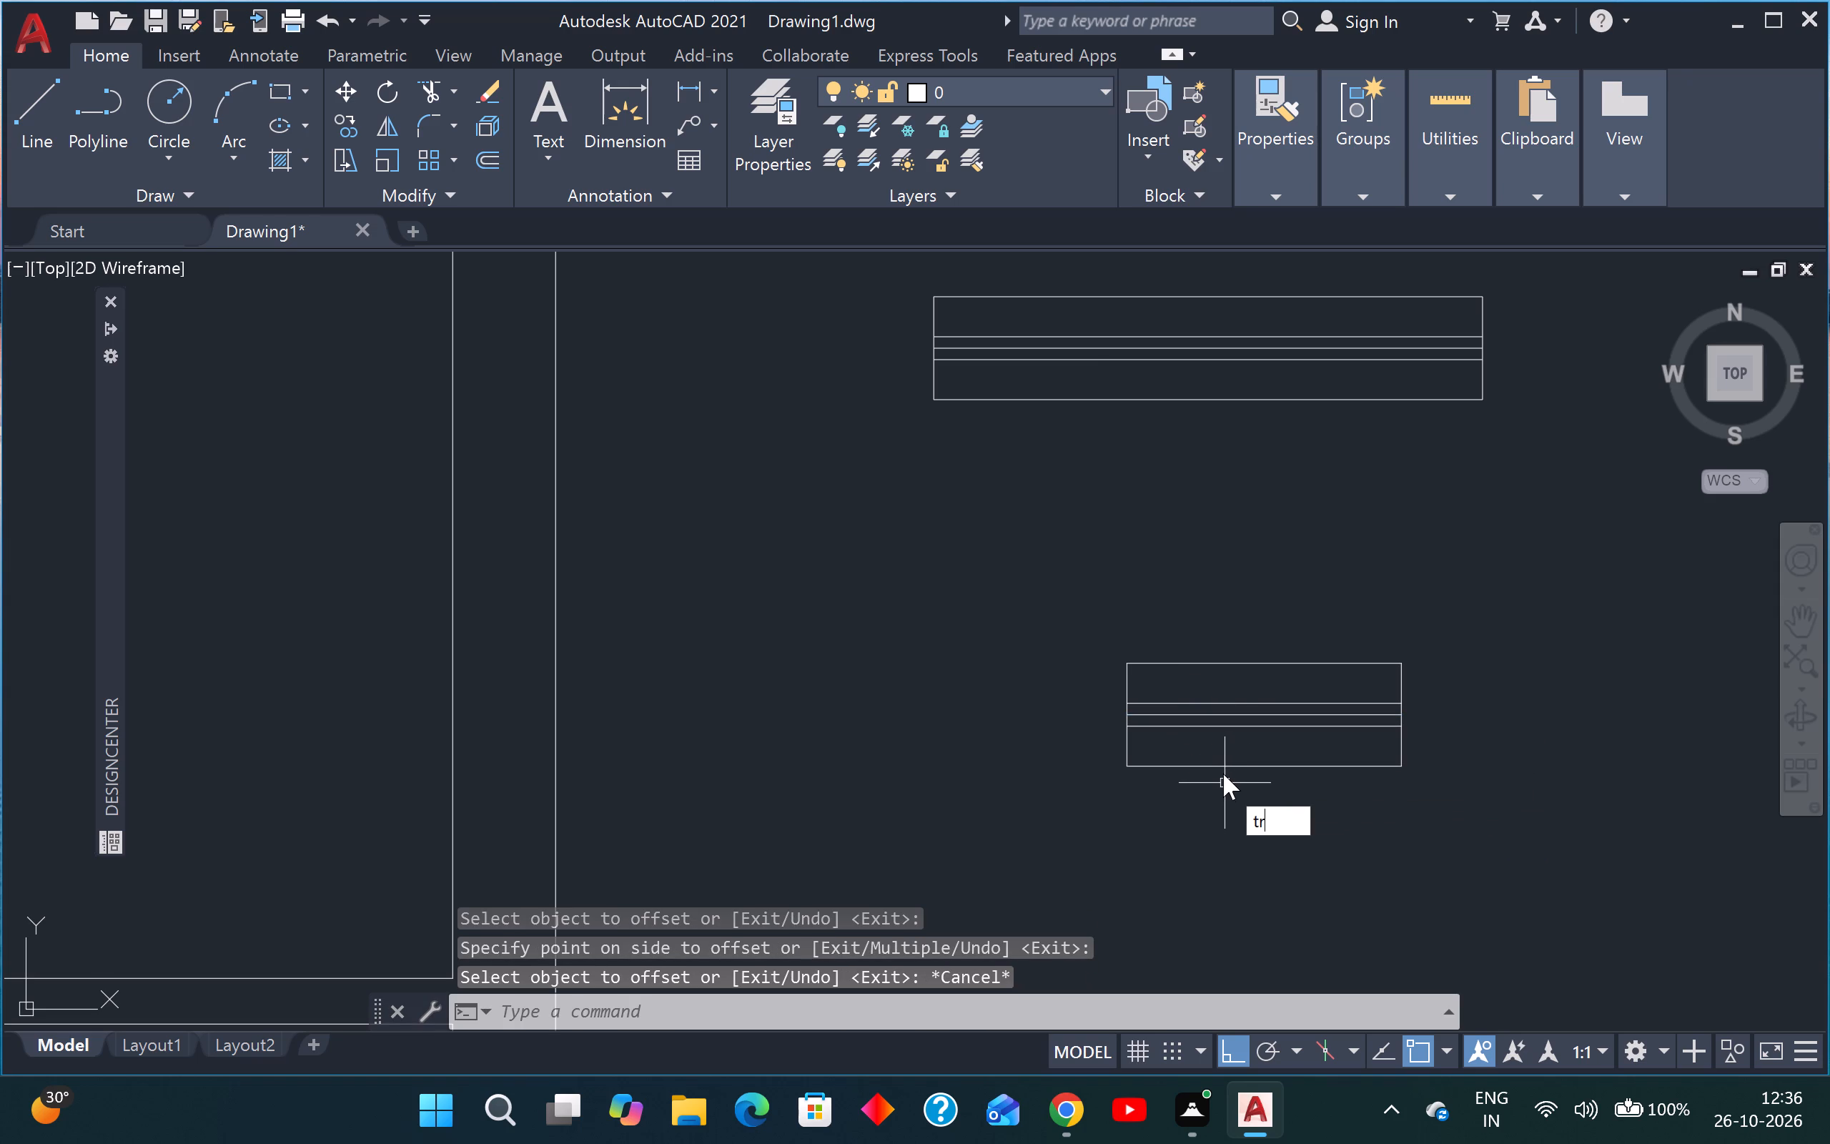
{"action": "key", "text": "v"}
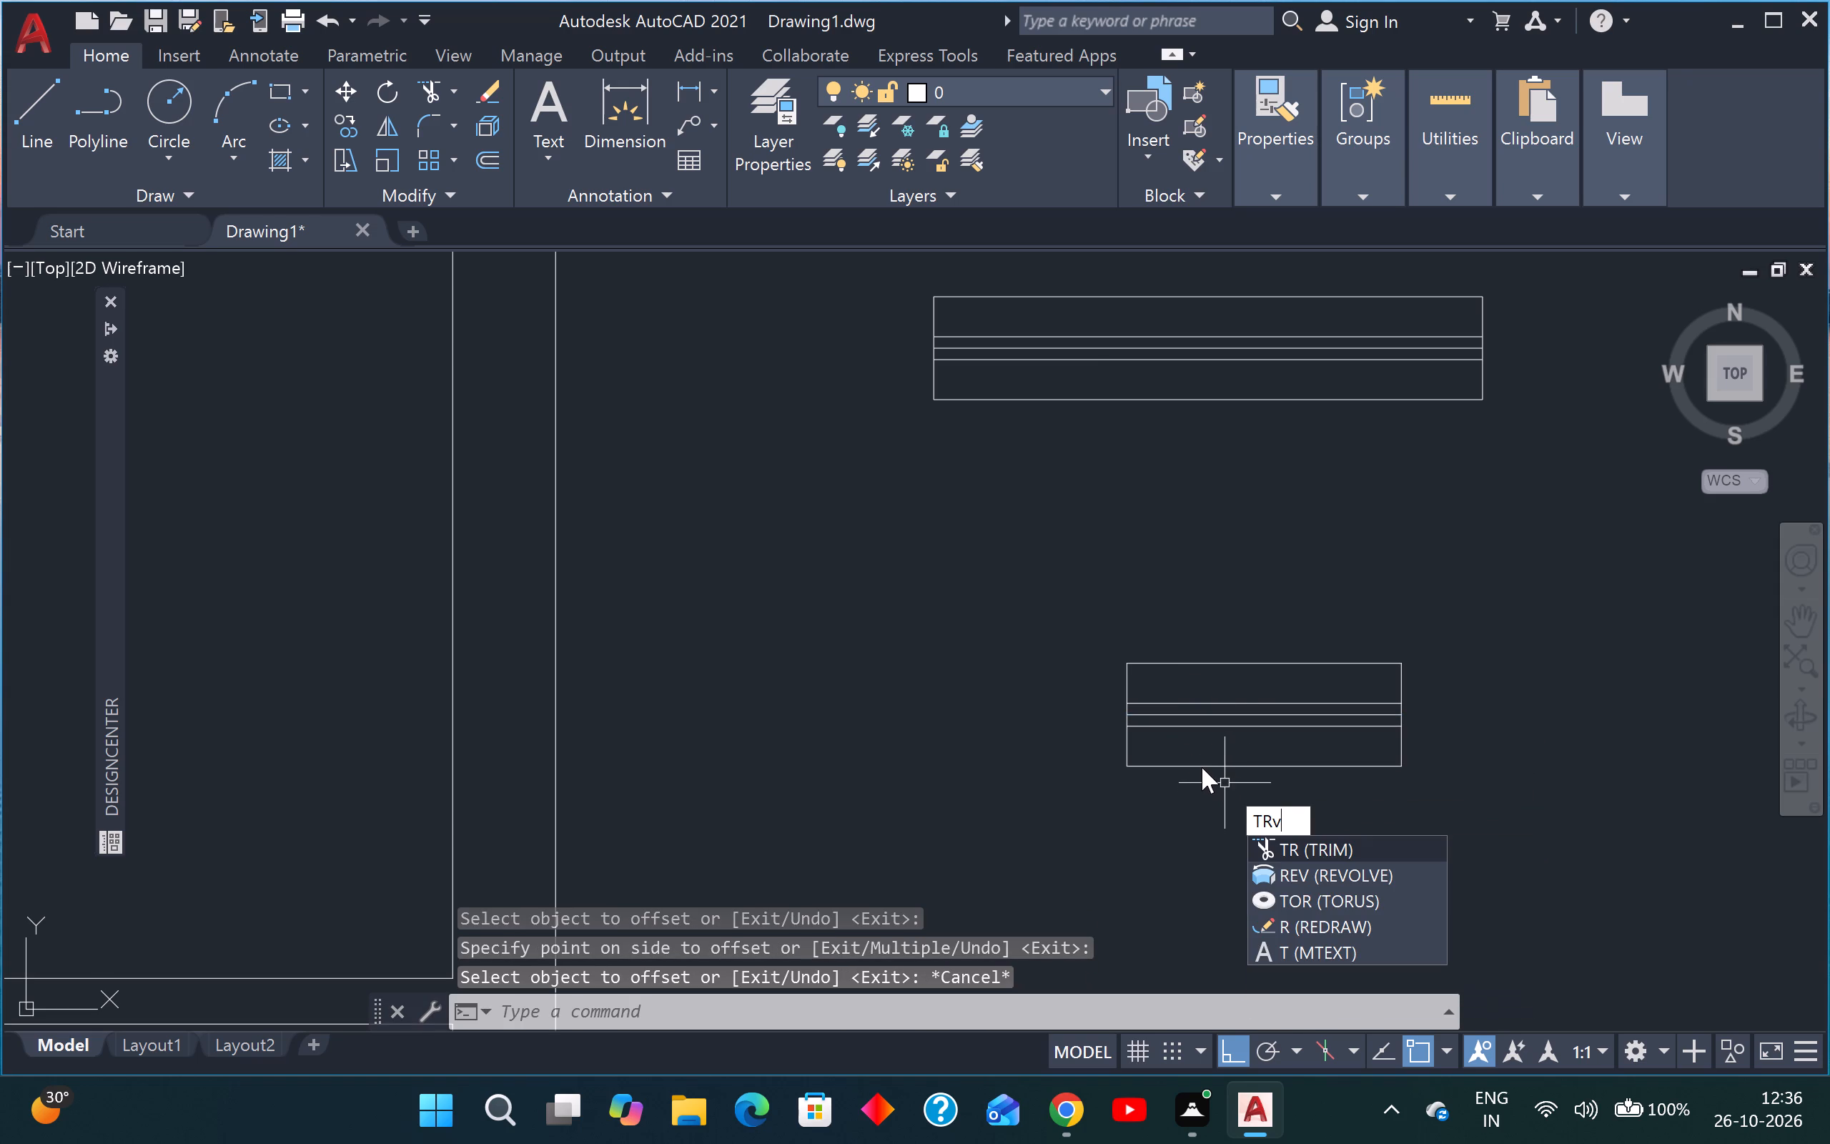
{"action": "key", "text": "BackSpace"}
{"action": "key", "text": "v"}
{"action": "key", "text": "BackSpace"}
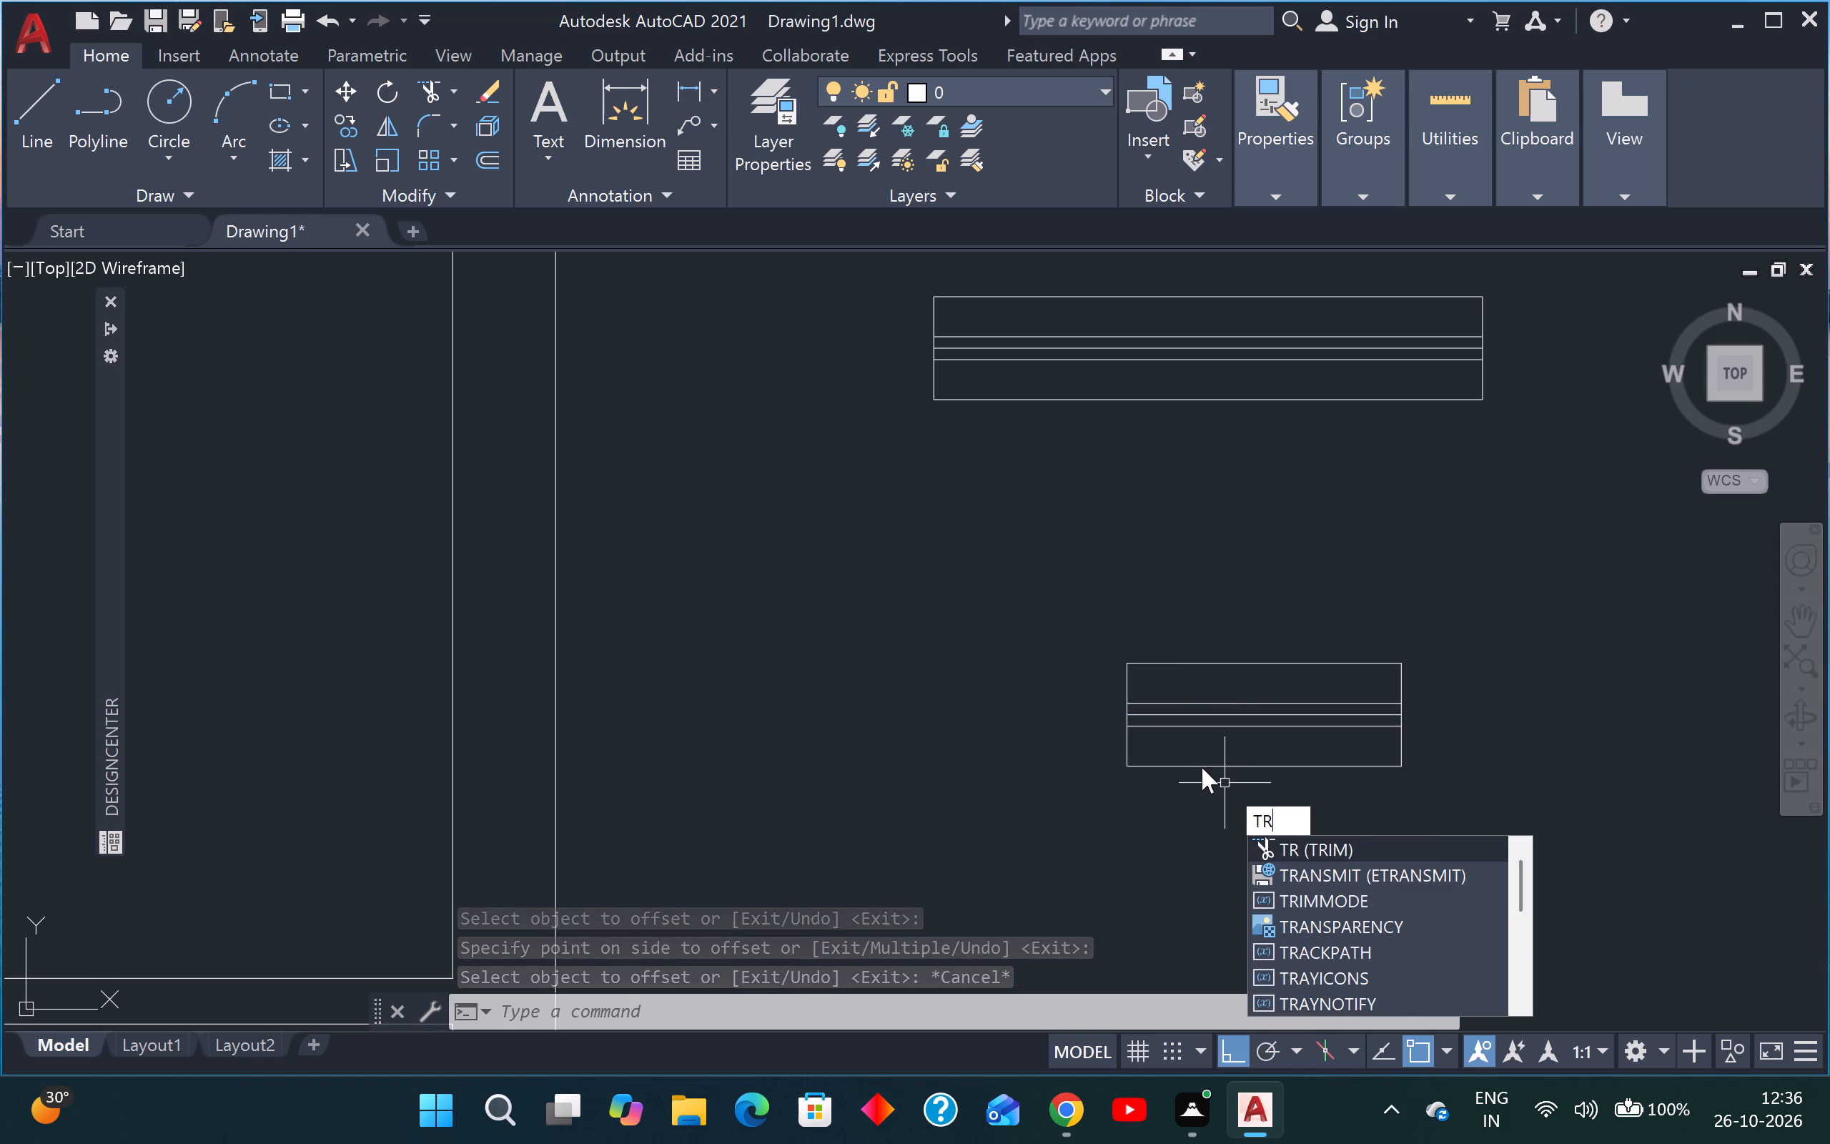
{"action": "key", "text": "space"}
{"action": "left_click", "coordinate": [1201, 767]}
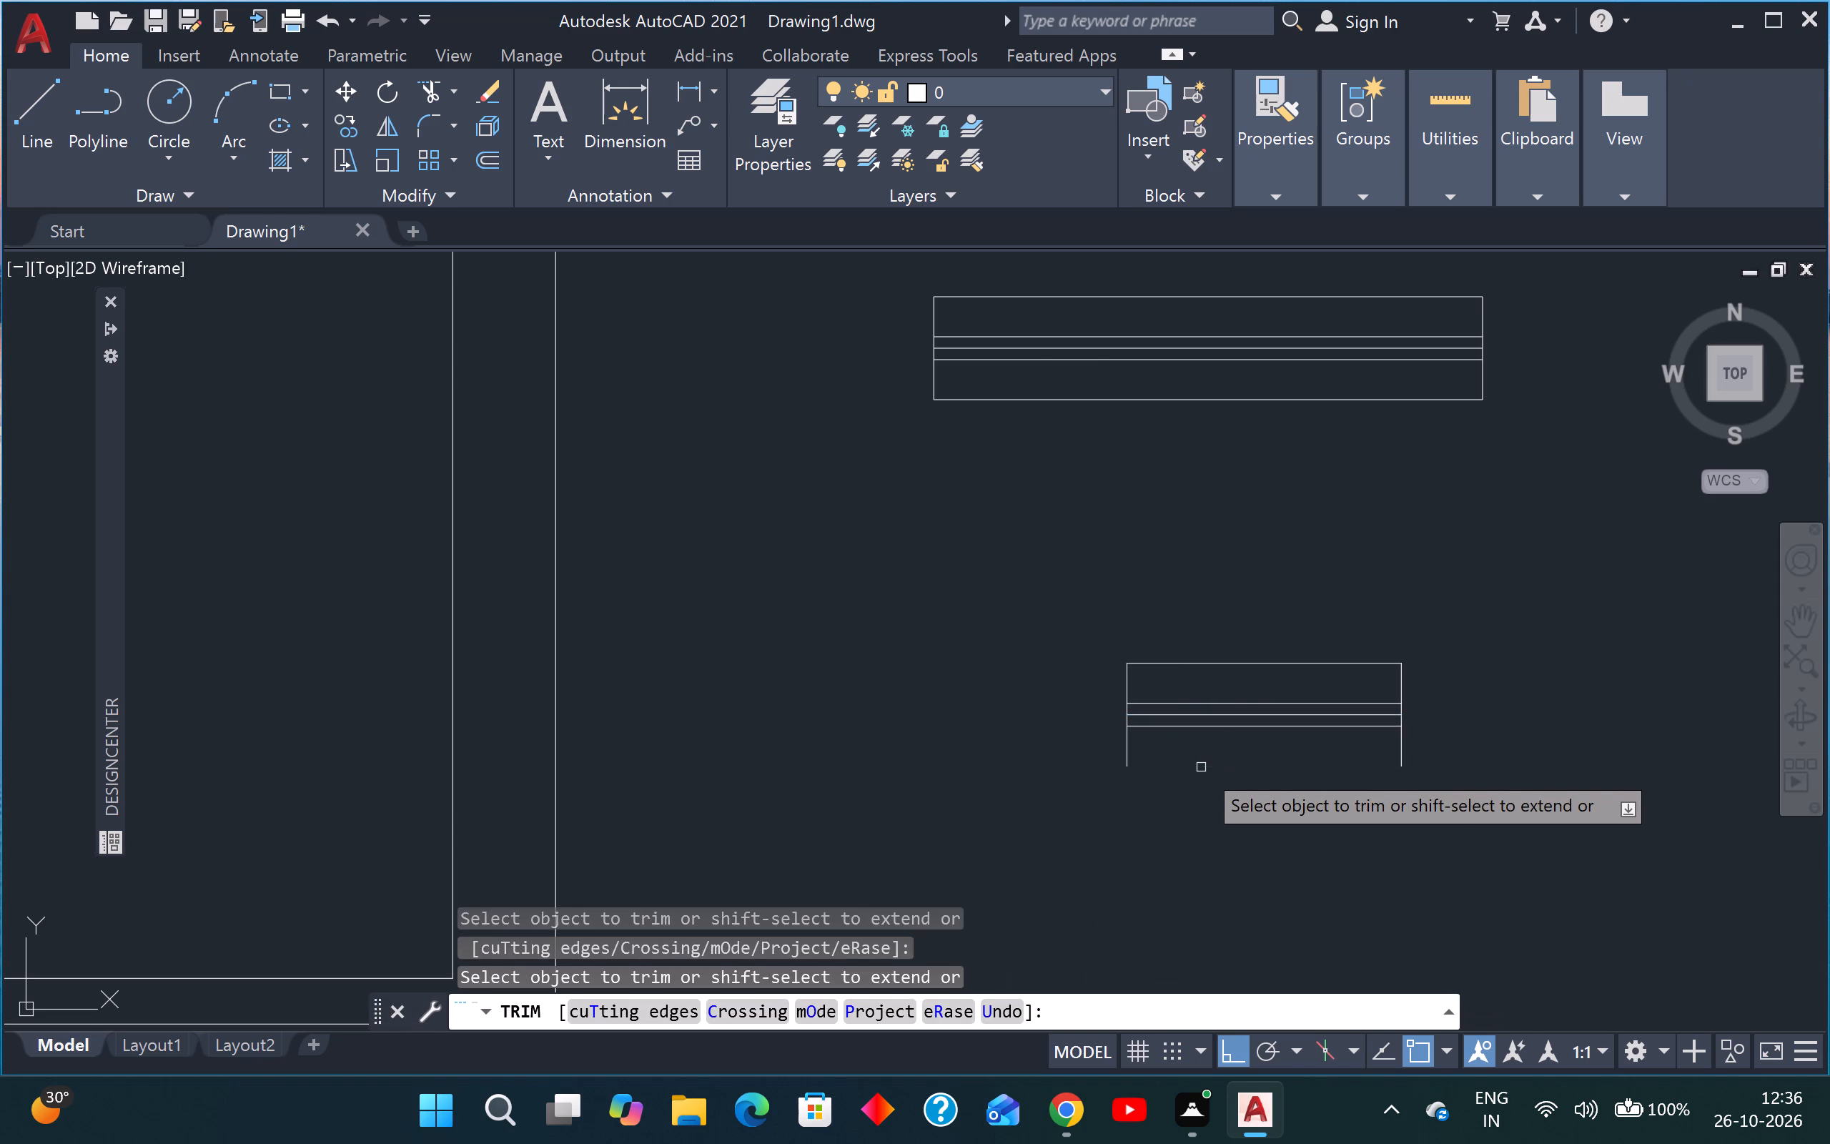
{"action": "left_click", "coordinate": [1219, 664]}
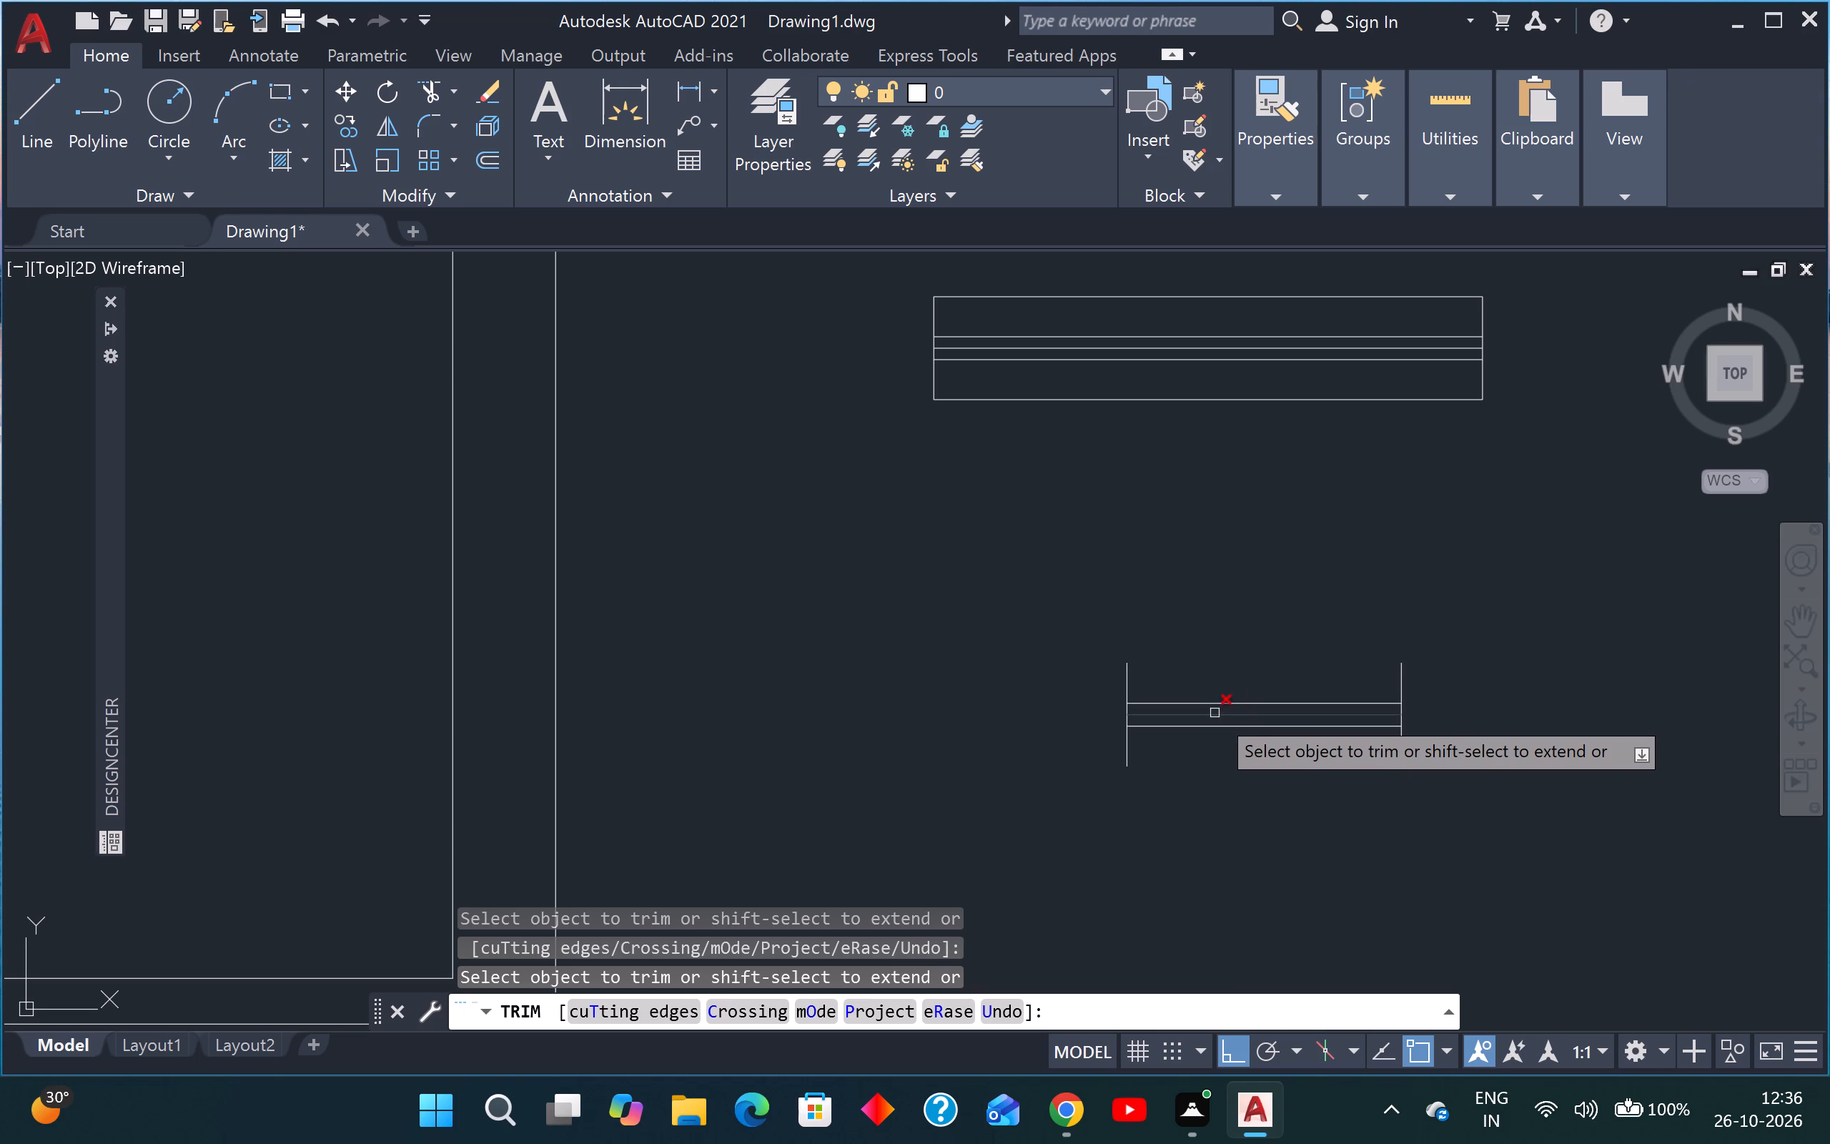
{"action": "scroll", "coordinate": [1215, 713], "scroll_direction": "up", "scroll_amount": 3}
{"action": "left_click", "coordinate": [1215, 713]}
{"action": "left_click", "coordinate": [1190, 738]}
Trim away the top edge, centre line and bottom edge of the 4' rectangle, leaving its end lines and two offset lines.
{"action": "scroll", "coordinate": [1197, 726], "scroll_direction": "down", "scroll_amount": 4}
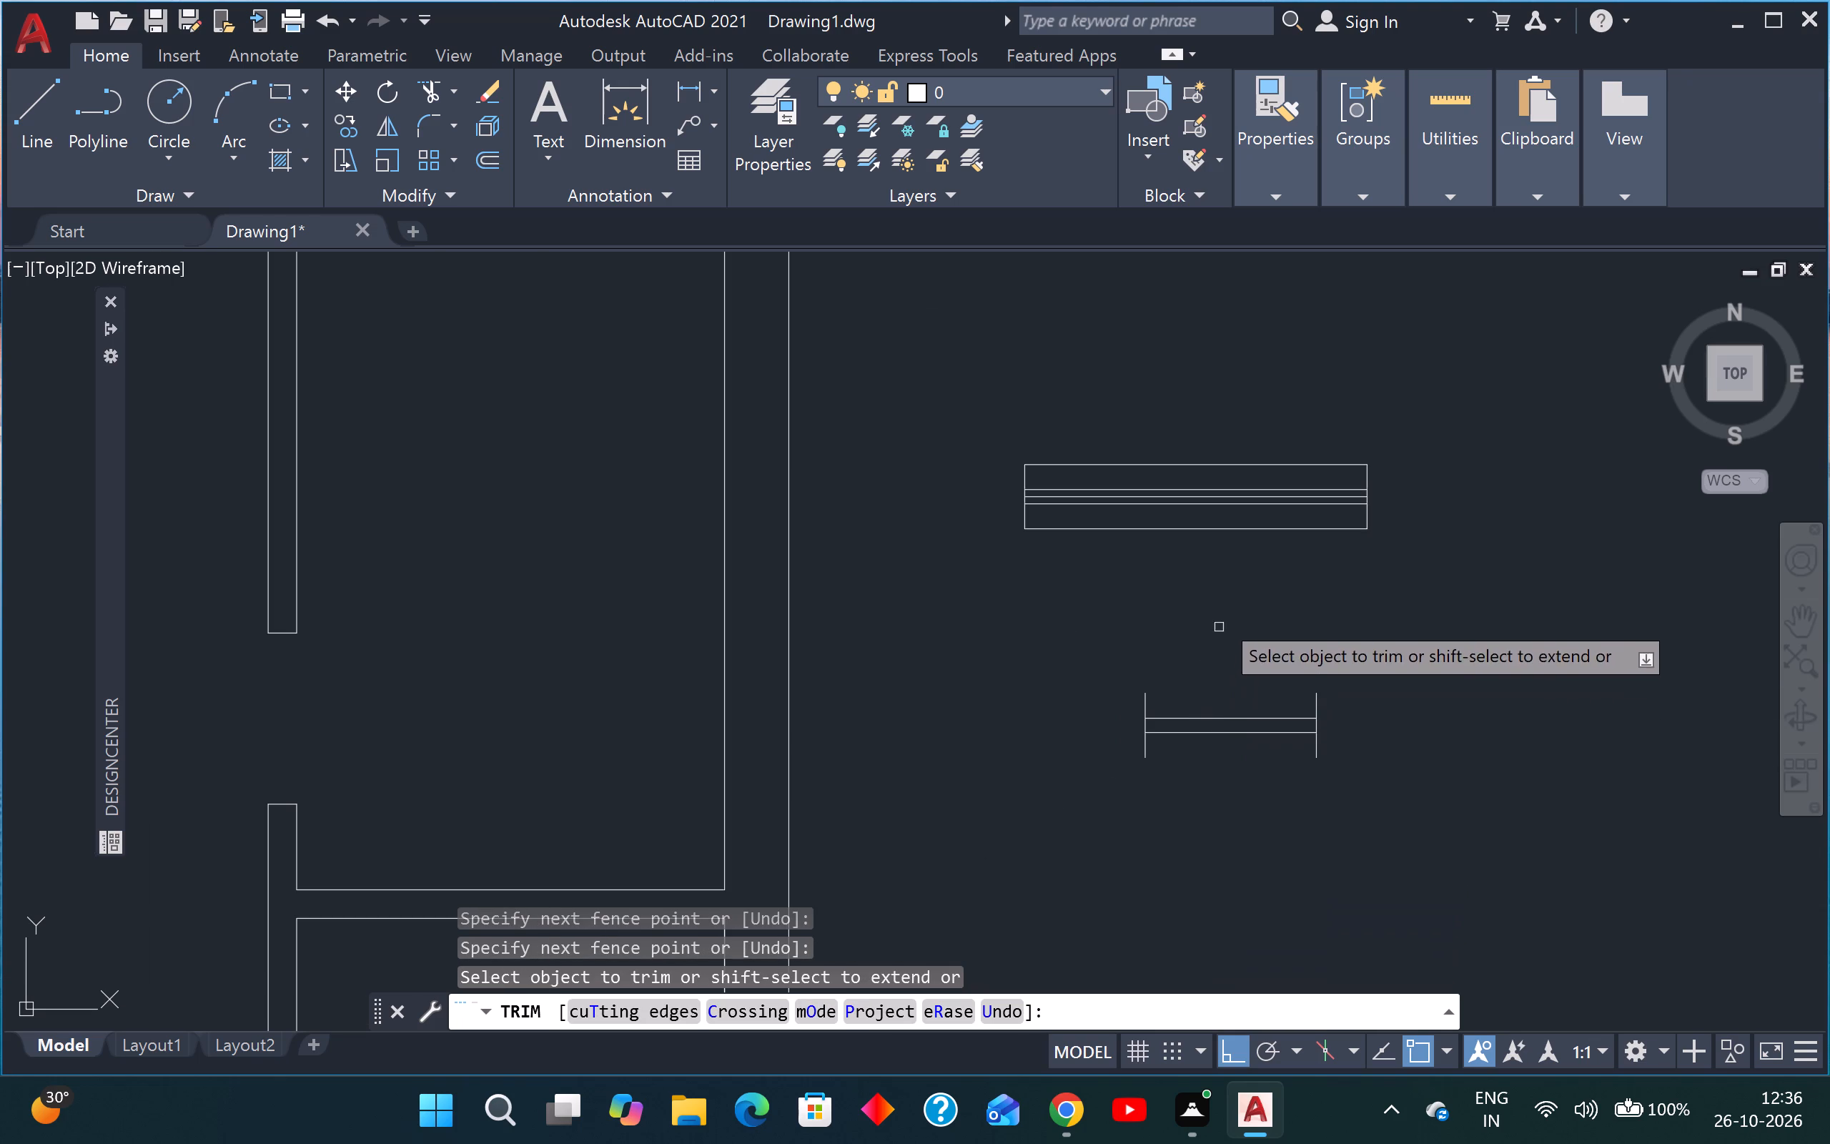
{"action": "scroll", "coordinate": [1235, 473], "scroll_direction": "up", "scroll_amount": 3}
{"action": "left_click", "coordinate": [1278, 375]}
{"action": "left_click", "coordinate": [1172, 453]}
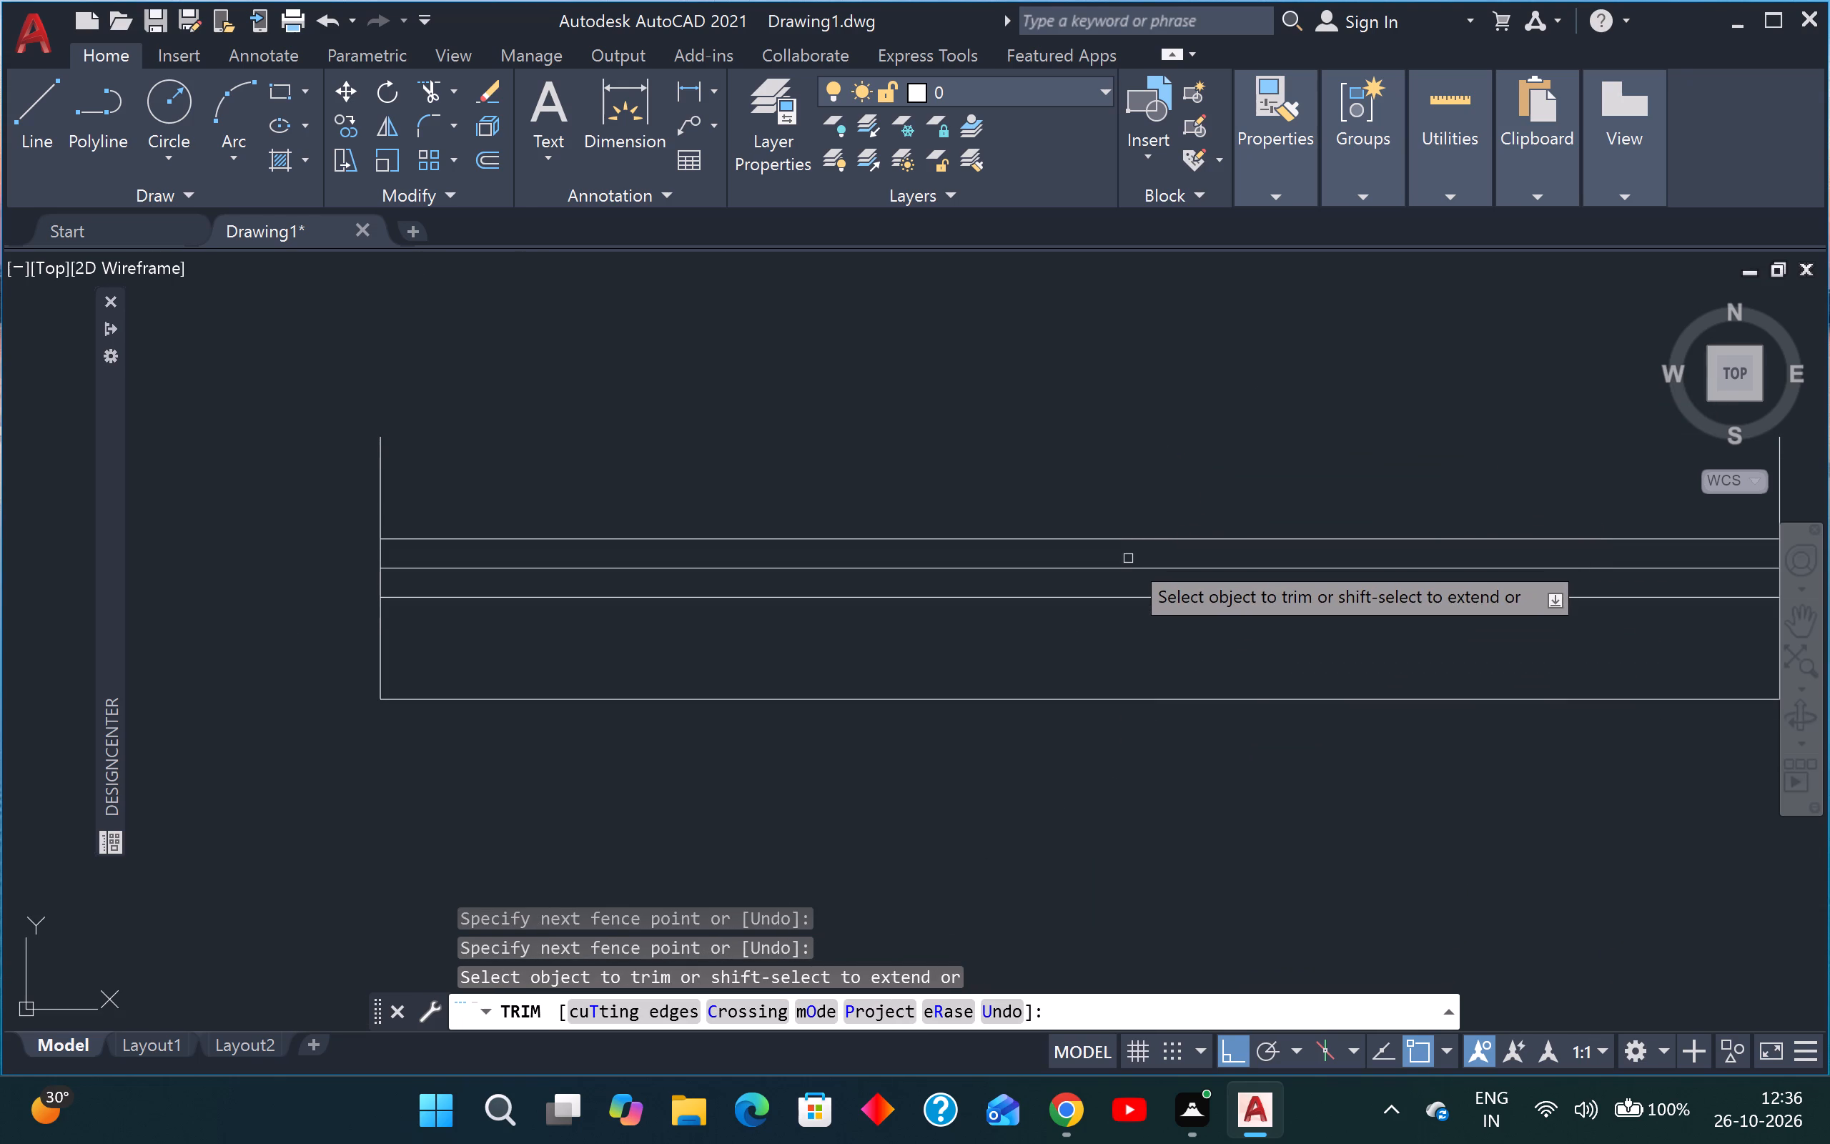
{"action": "left_click", "coordinate": [1128, 558]}
{"action": "left_click", "coordinate": [1110, 577]}
{"action": "left_click", "coordinate": [1082, 665]}
{"action": "left_click", "coordinate": [1054, 732]}
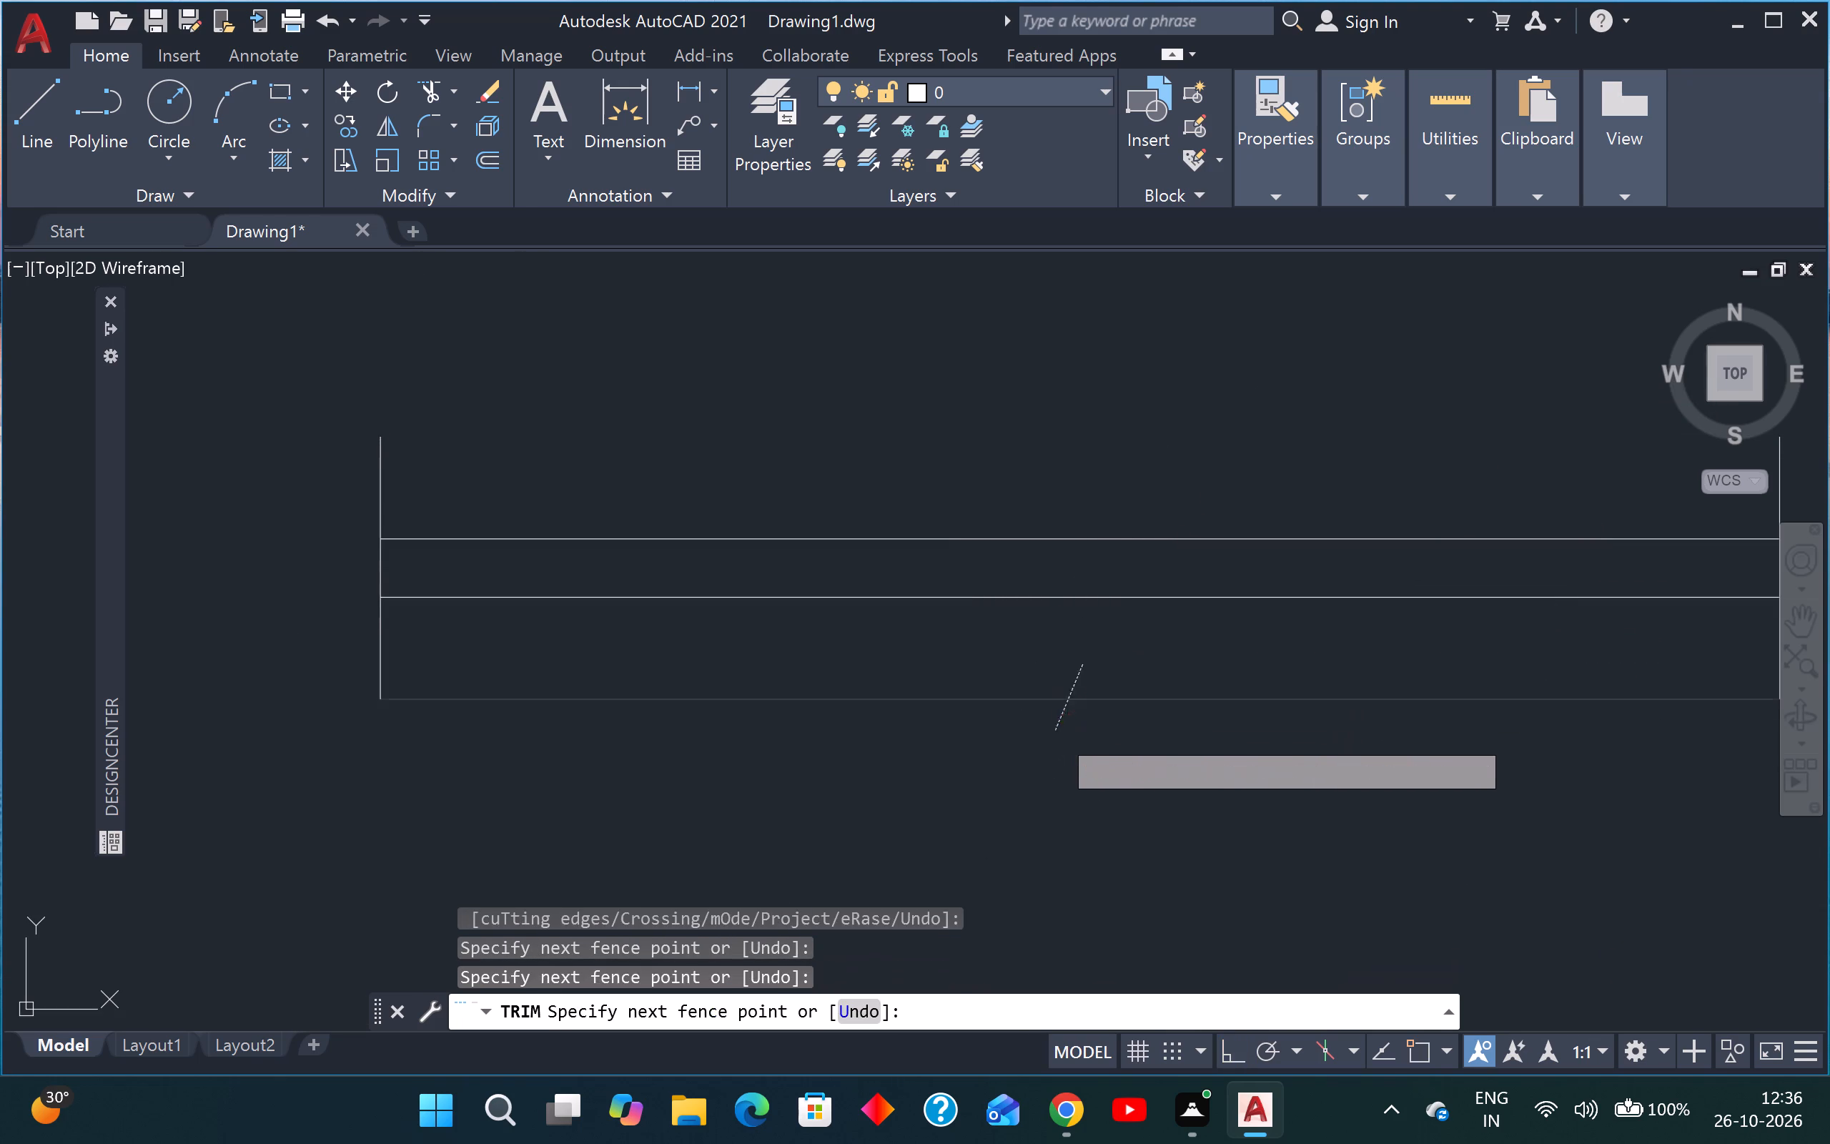
{"action": "scroll", "coordinate": [1091, 706], "scroll_direction": "down", "scroll_amount": 7}
{"action": "scroll", "coordinate": [1100, 733], "scroll_direction": "up", "scroll_amount": 3}
{"action": "key", "text": "Escape"}
{"action": "key", "text": "Escape"}
{"action": "key", "text": "Escape"}
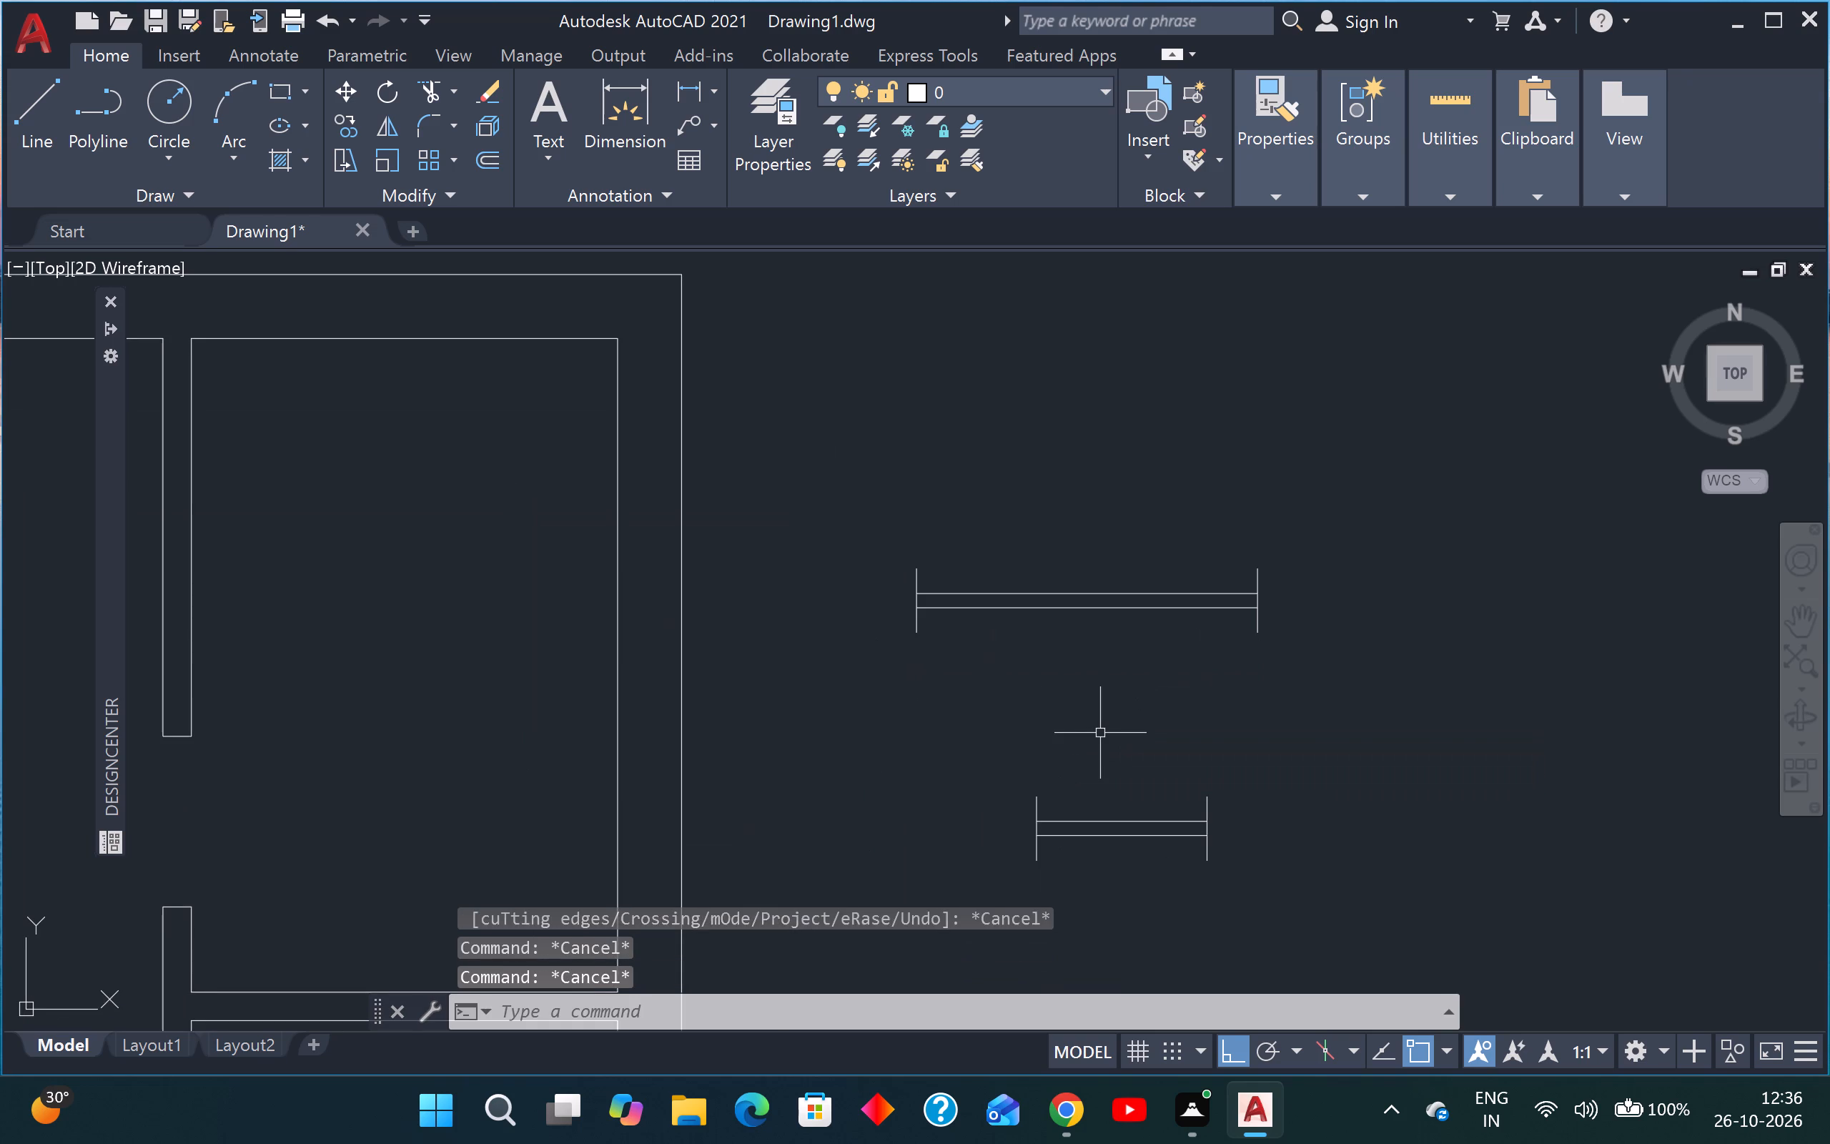
{"action": "key", "text": "Escape"}
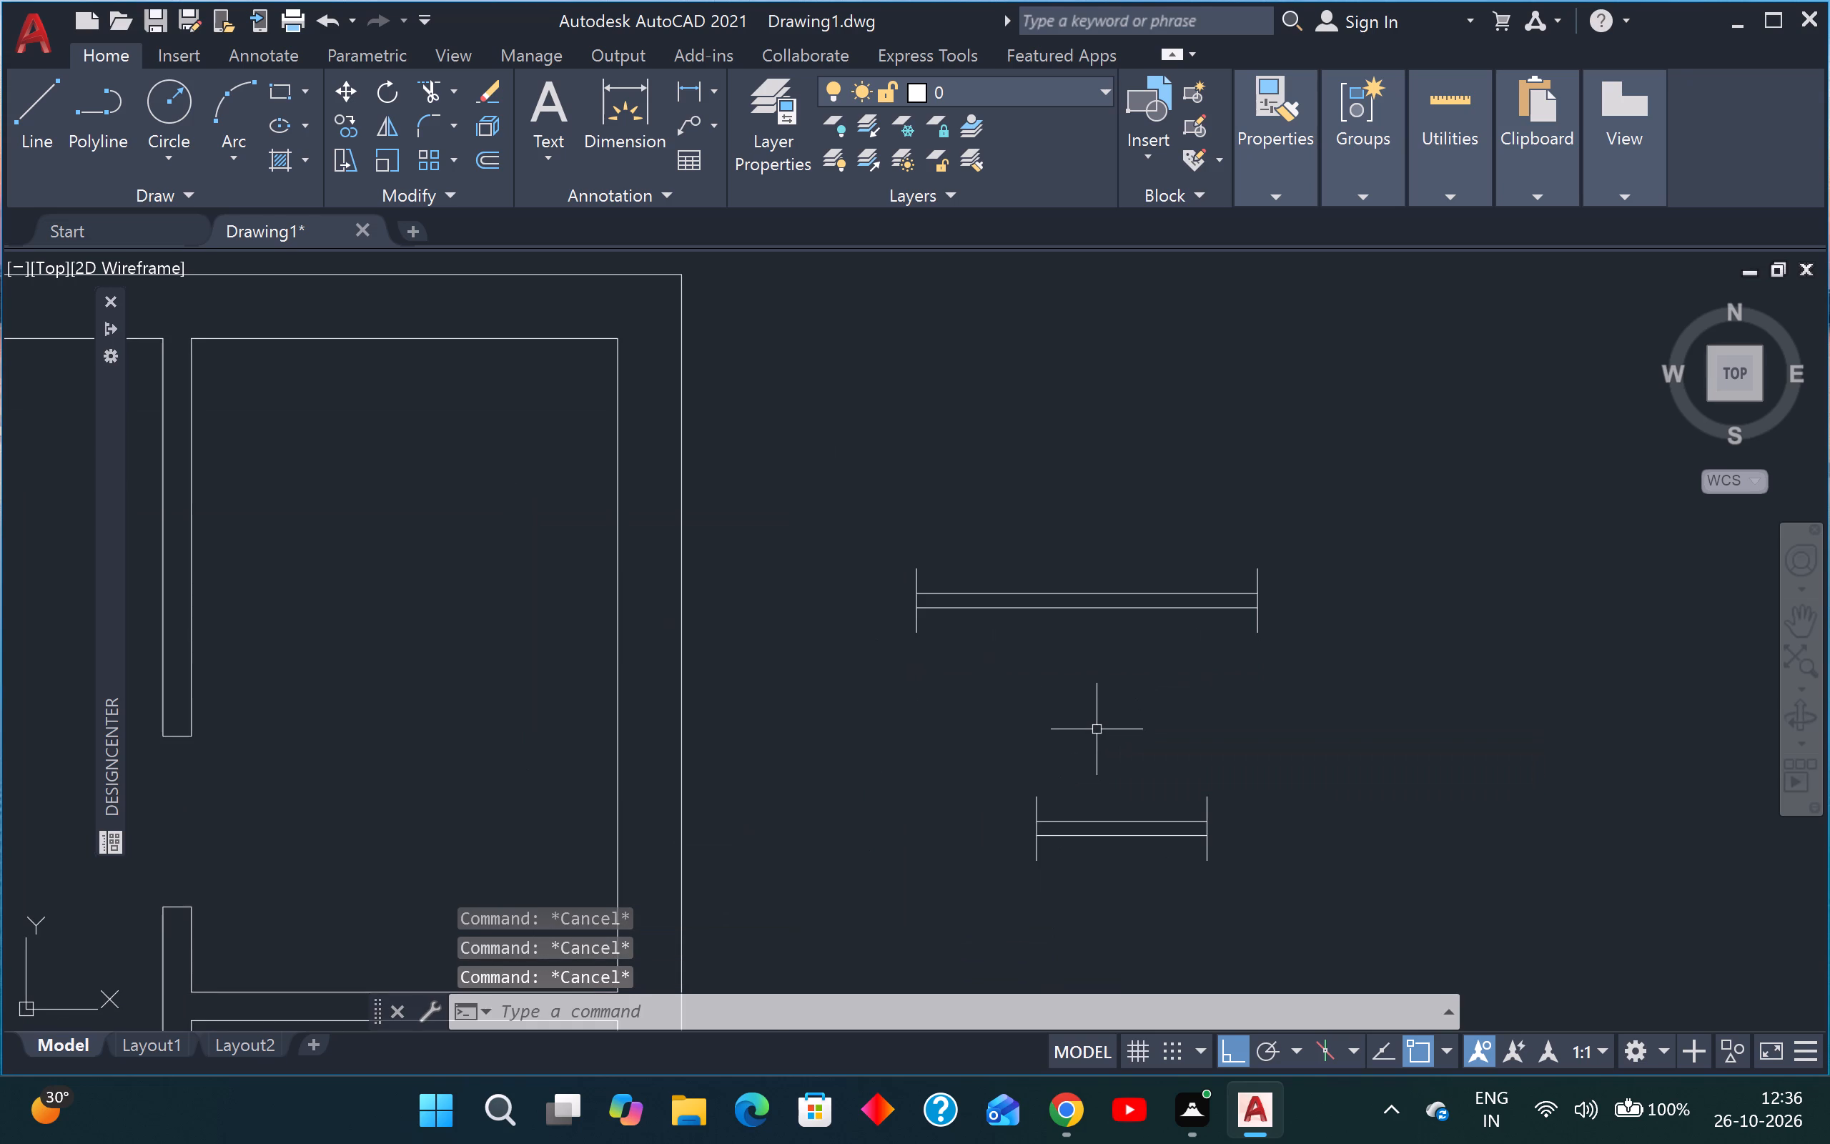
Copy the 2' window symbol from its lower-left corner into the top outer wall of the small upper-right room.
{"action": "scroll", "coordinate": [1097, 729], "scroll_direction": "down", "scroll_amount": 3}
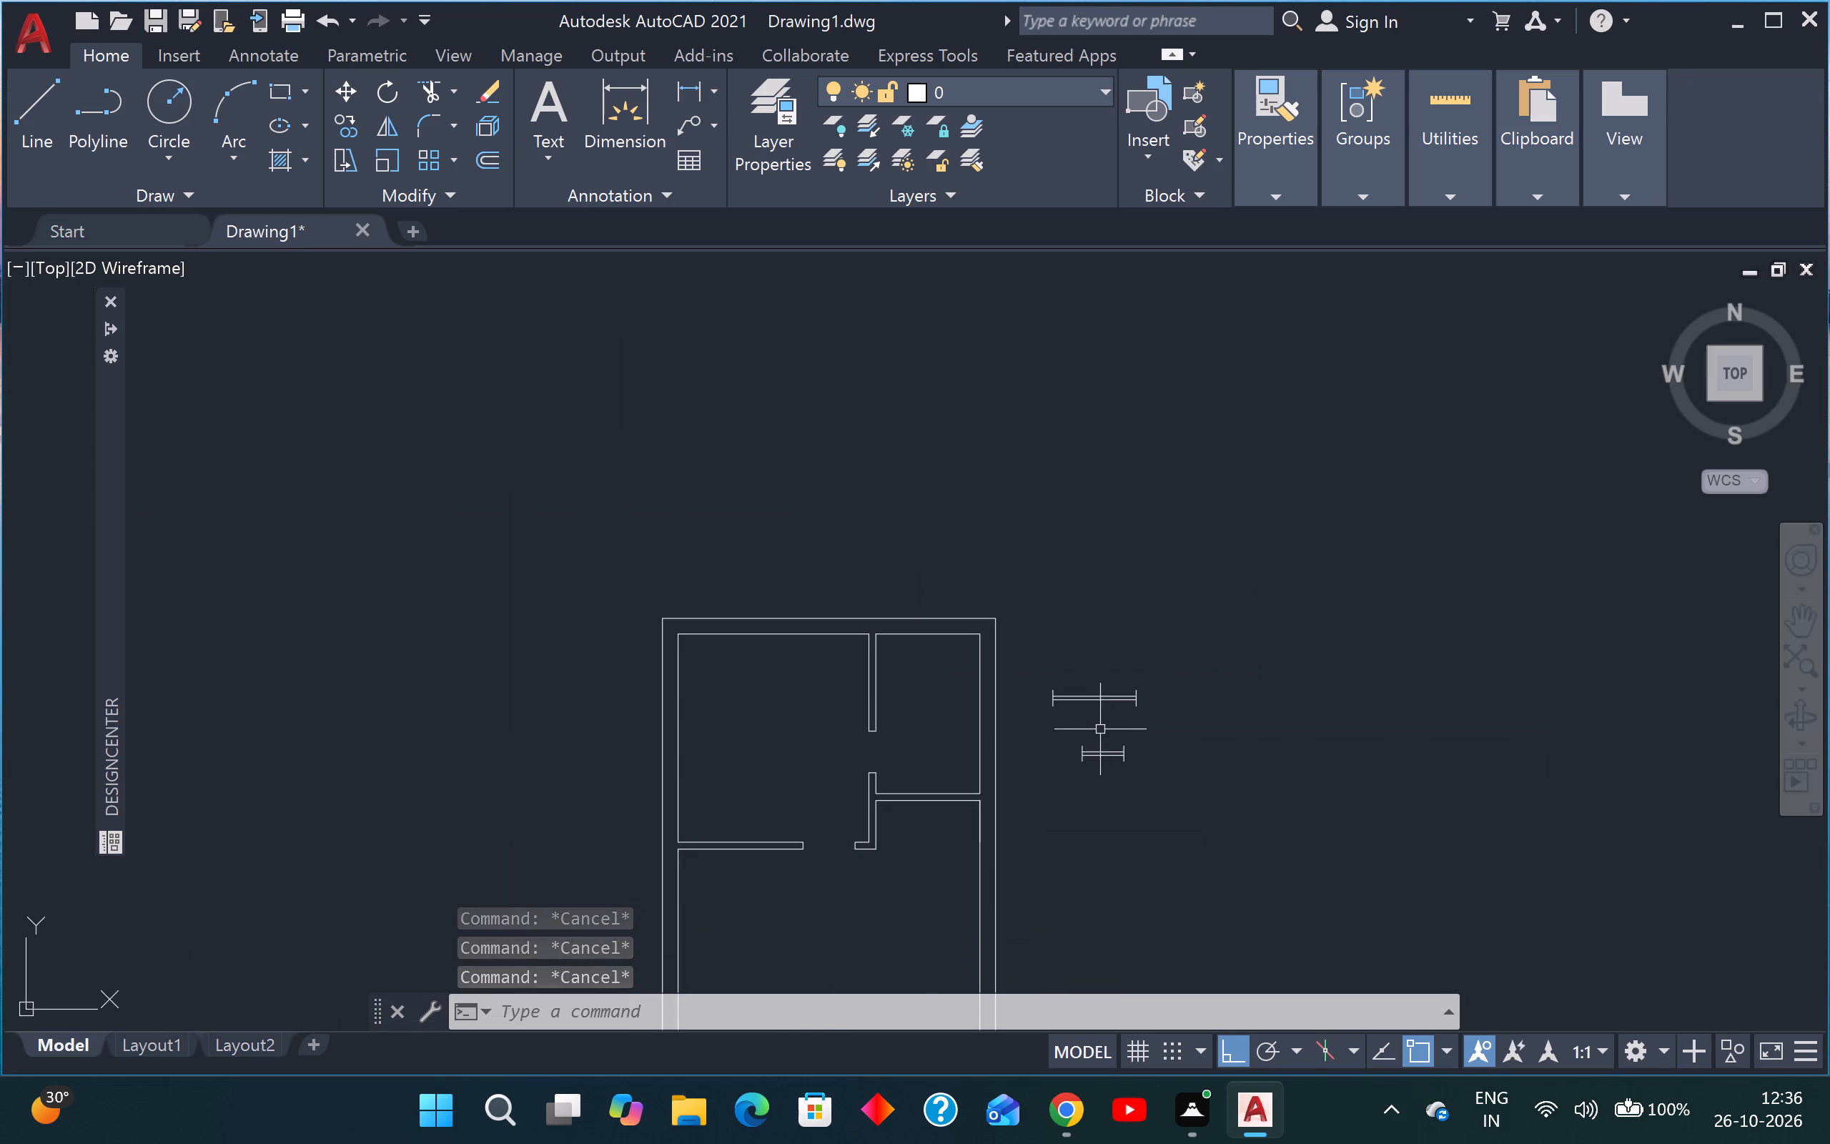
{"action": "scroll", "coordinate": [1114, 739], "scroll_direction": "up", "scroll_amount": 3}
{"action": "left_click_drag", "start_coordinate": [1247, 744], "coordinate": [1221, 751]}
{"action": "left_click", "coordinate": [931, 863]}
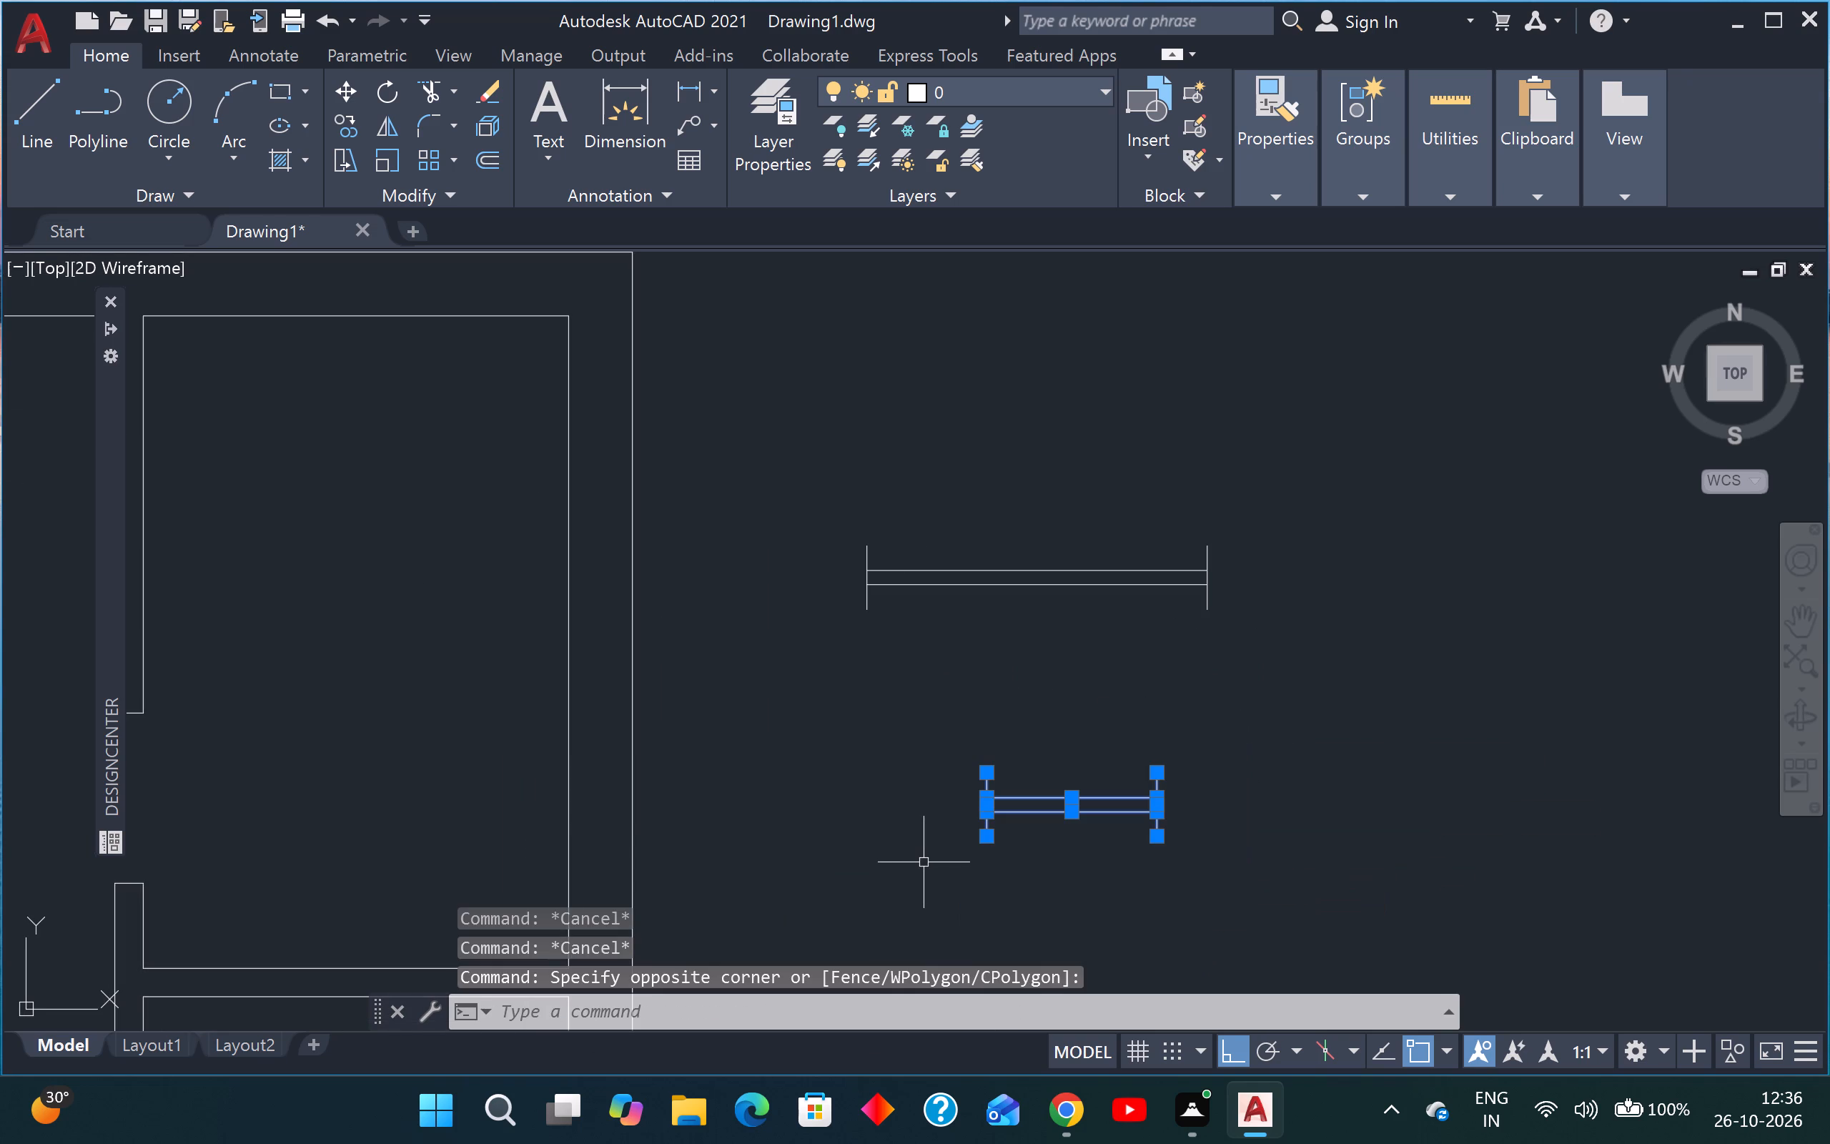
{"action": "type", "text": "co"}
{"action": "key", "text": "Return"}
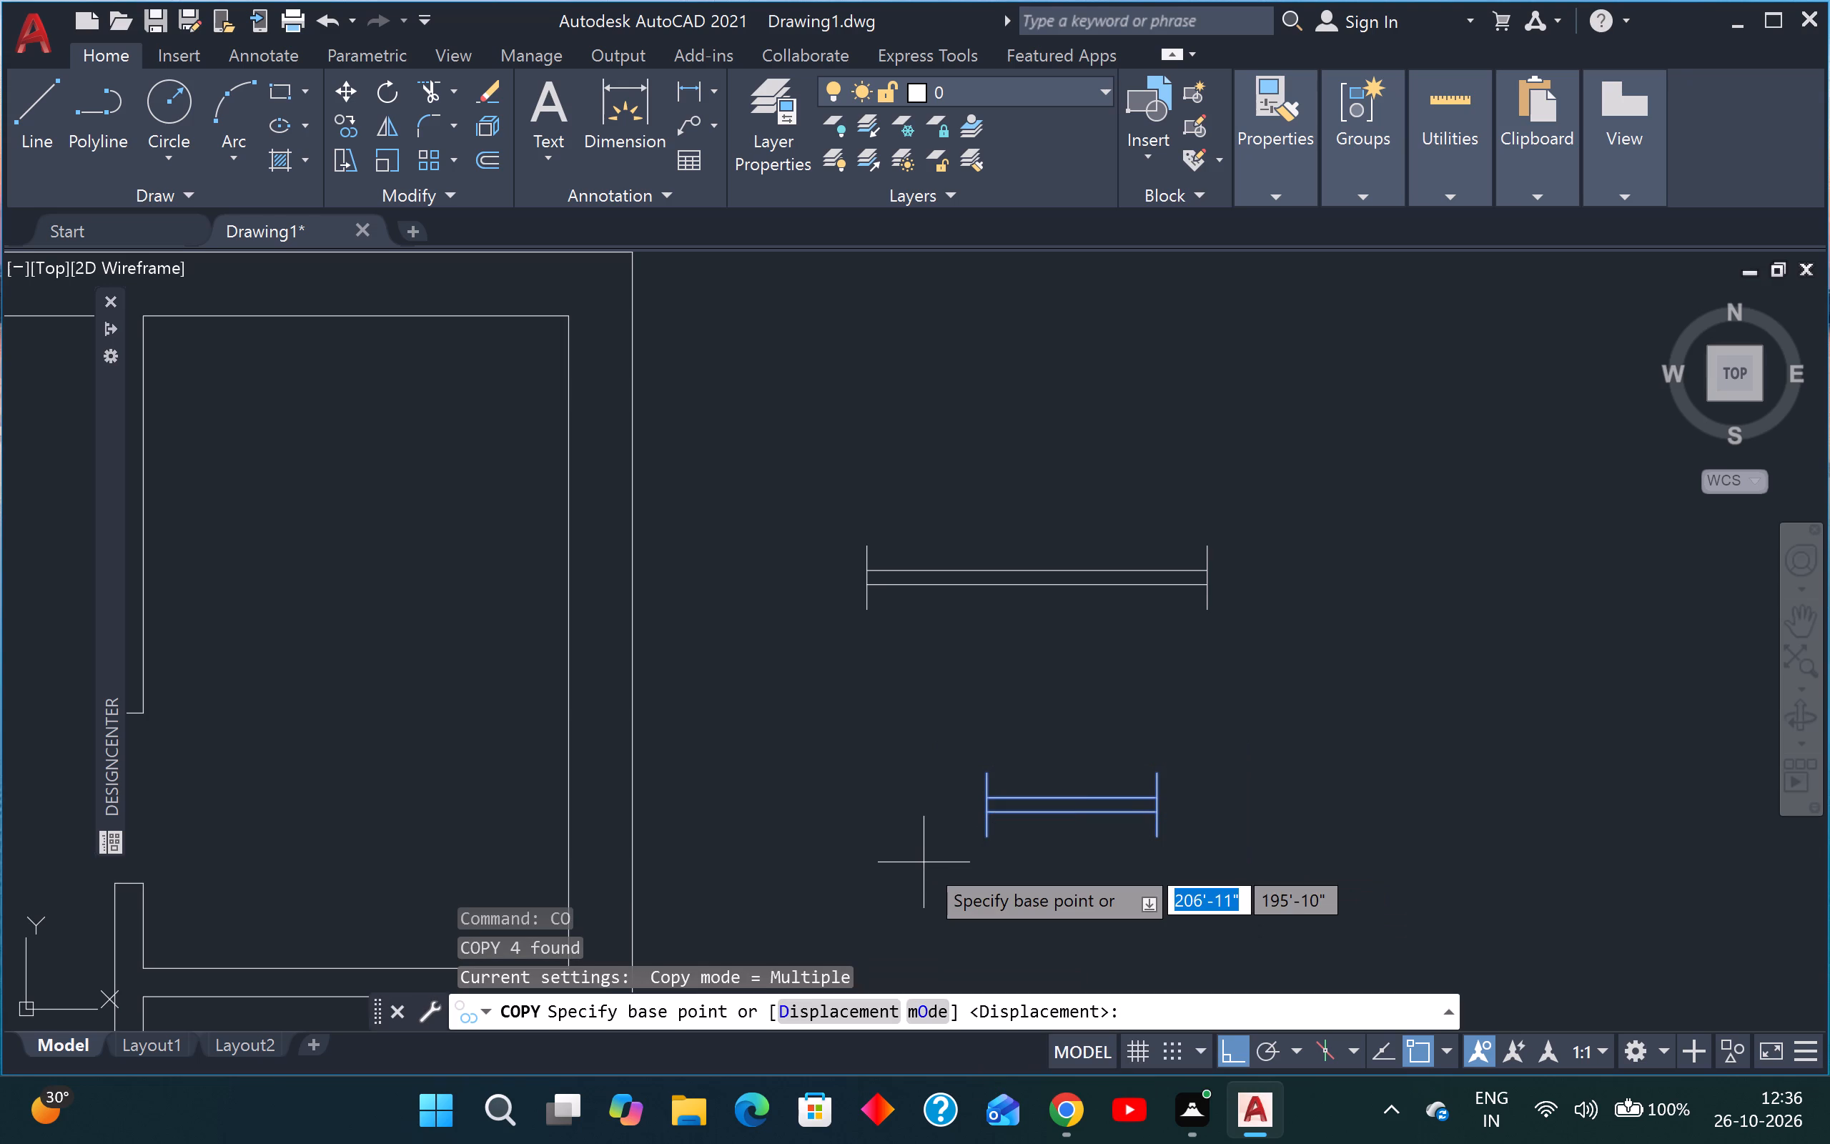
{"action": "left_click", "coordinate": [984, 844]}
{"action": "scroll", "coordinate": [979, 850], "scroll_direction": "down", "scroll_amount": 5}
{"action": "scroll", "coordinate": [881, 799], "scroll_direction": "up", "scroll_amount": 4}
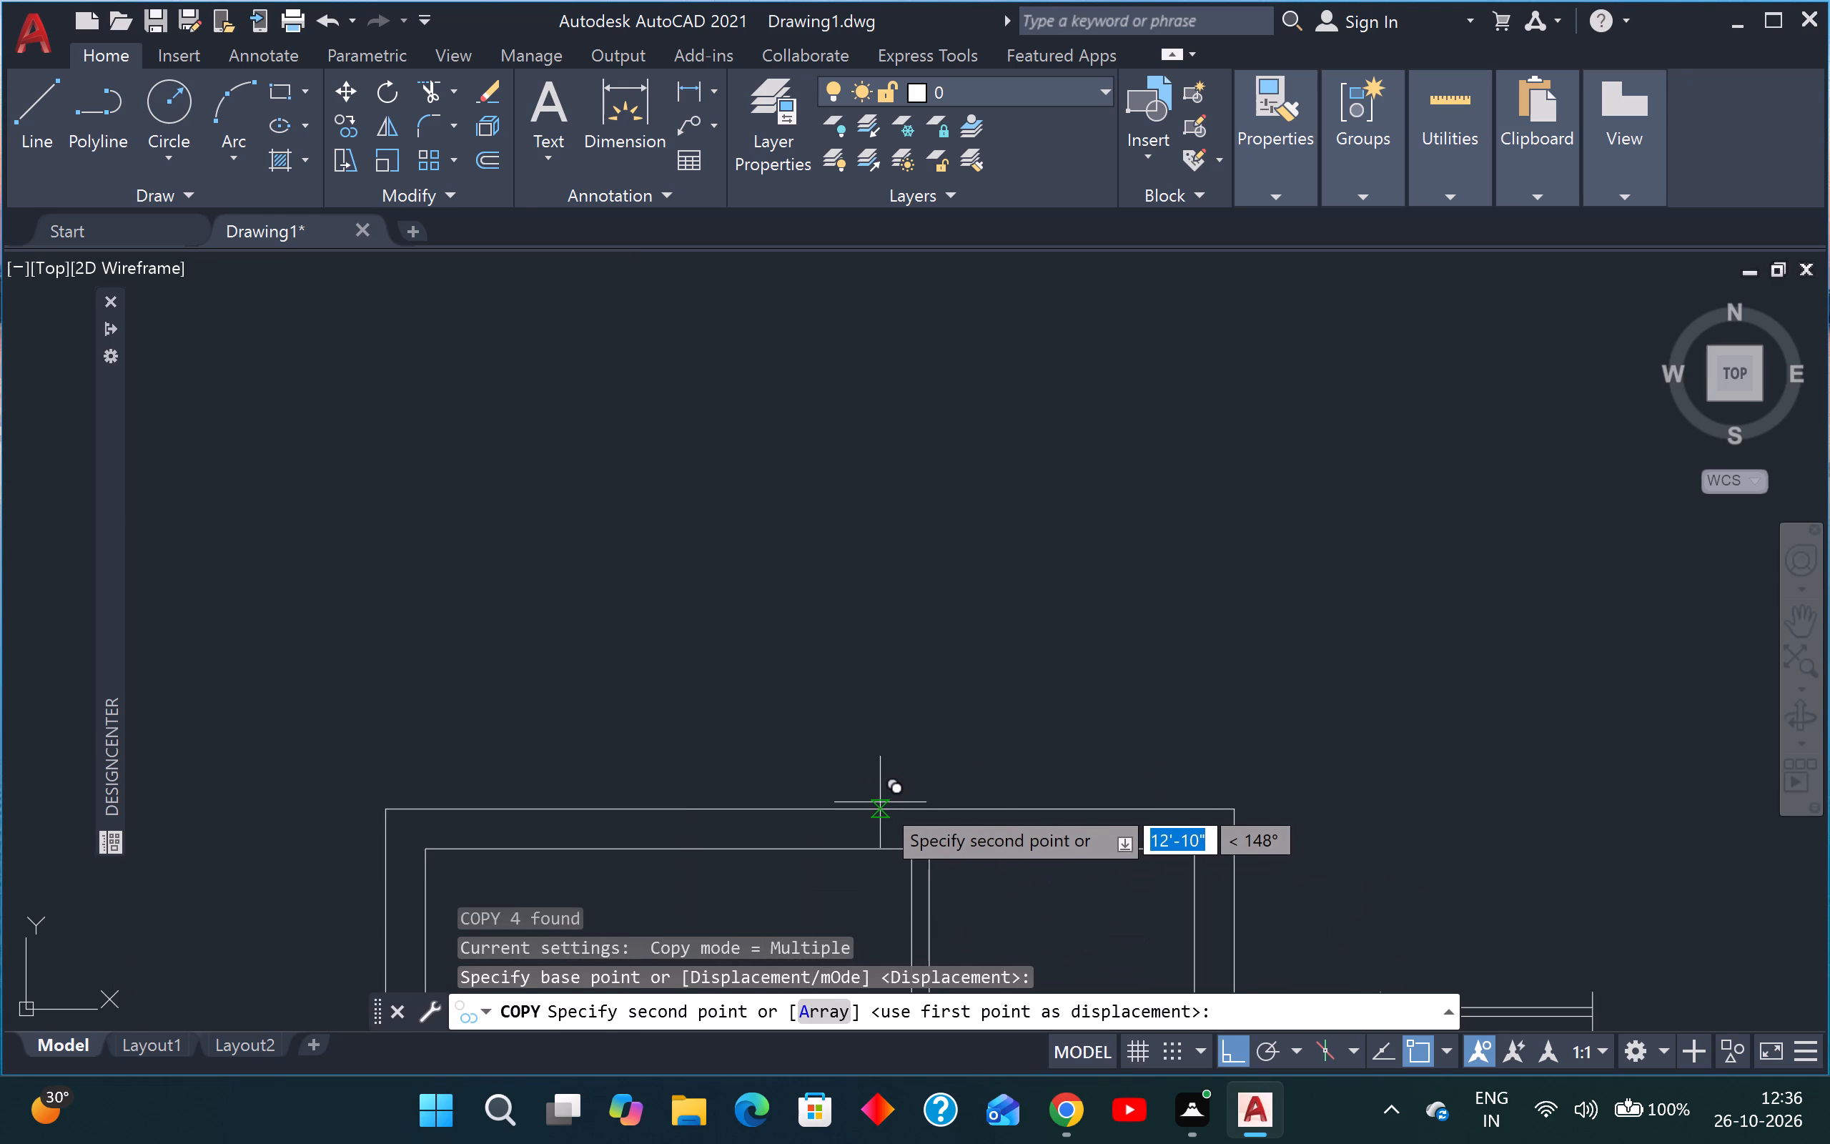
{"action": "key", "text": "F8"}
{"action": "scroll", "coordinate": [1004, 837], "scroll_direction": "up", "scroll_amount": 2}
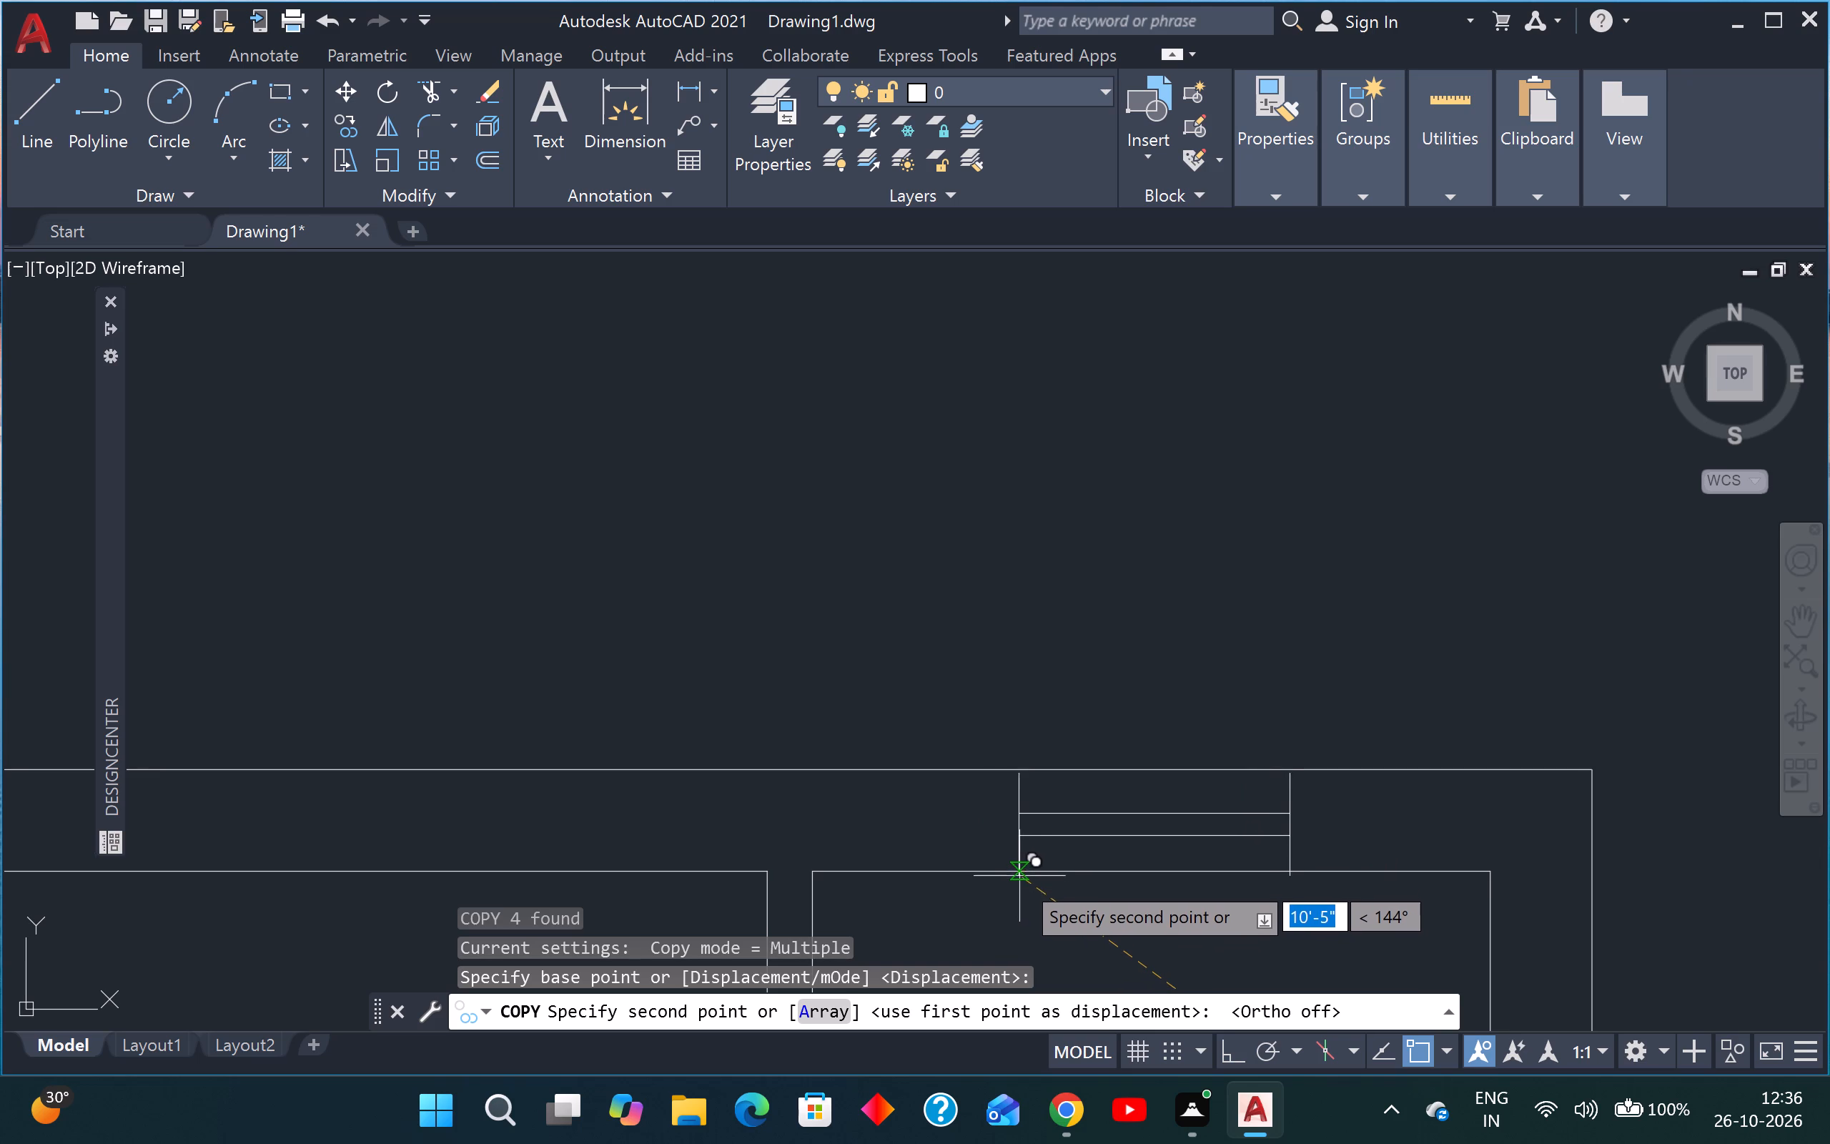
{"action": "left_click", "coordinate": [1029, 874]}
{"action": "scroll", "coordinate": [1107, 861], "scroll_direction": "down", "scroll_amount": 5}
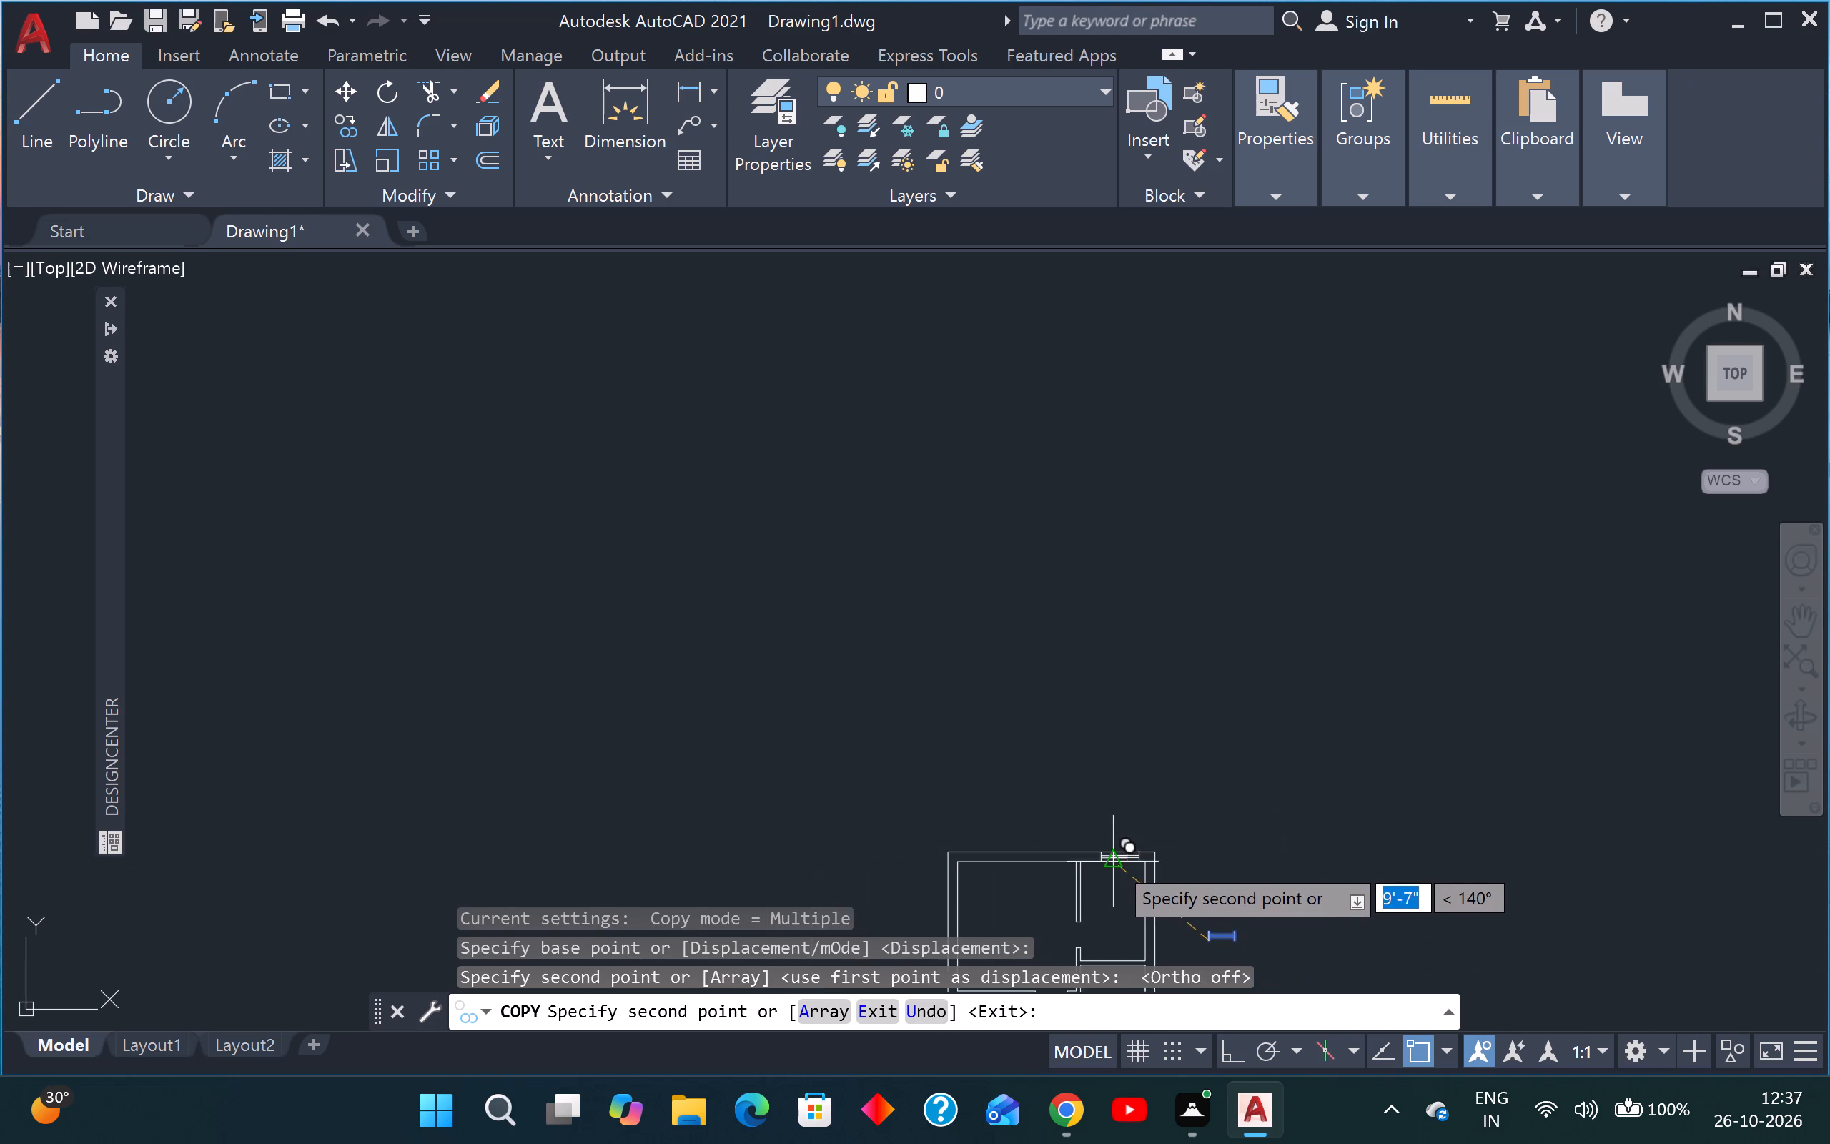
{"action": "key", "text": "Escape"}
Copy the 4' window symbol from its lower-left corner into the top outer wall of the upper-left room.
{"action": "scroll", "coordinate": [1247, 943], "scroll_direction": "up", "scroll_amount": 4}
{"action": "middle_click_drag", "start_coordinate": [1275, 877], "coordinate": [1315, 706]}
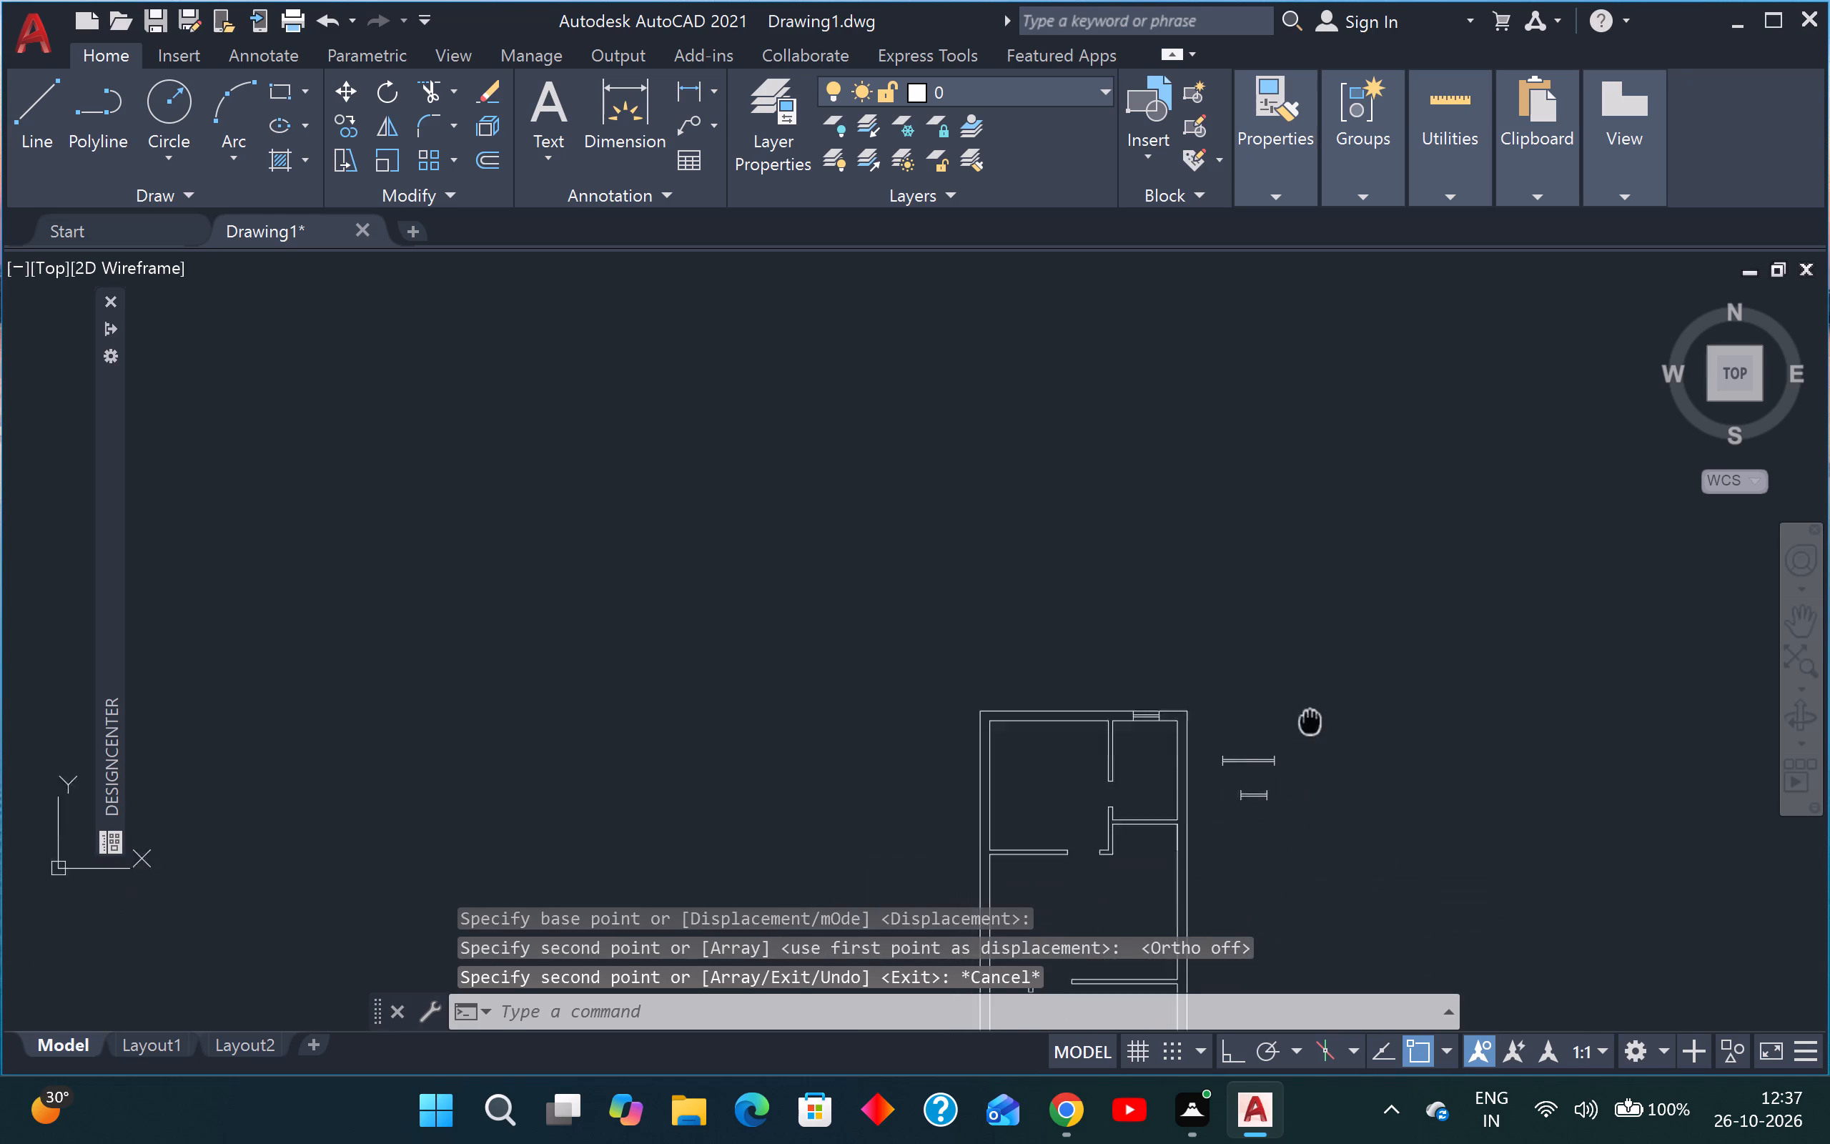
{"action": "middle_click_drag", "start_coordinate": [1315, 706], "coordinate": [1317, 706]}
{"action": "scroll", "coordinate": [1310, 746], "scroll_direction": "up", "scroll_amount": 2}
{"action": "left_click_drag", "start_coordinate": [1271, 636], "coordinate": [1249, 662]}
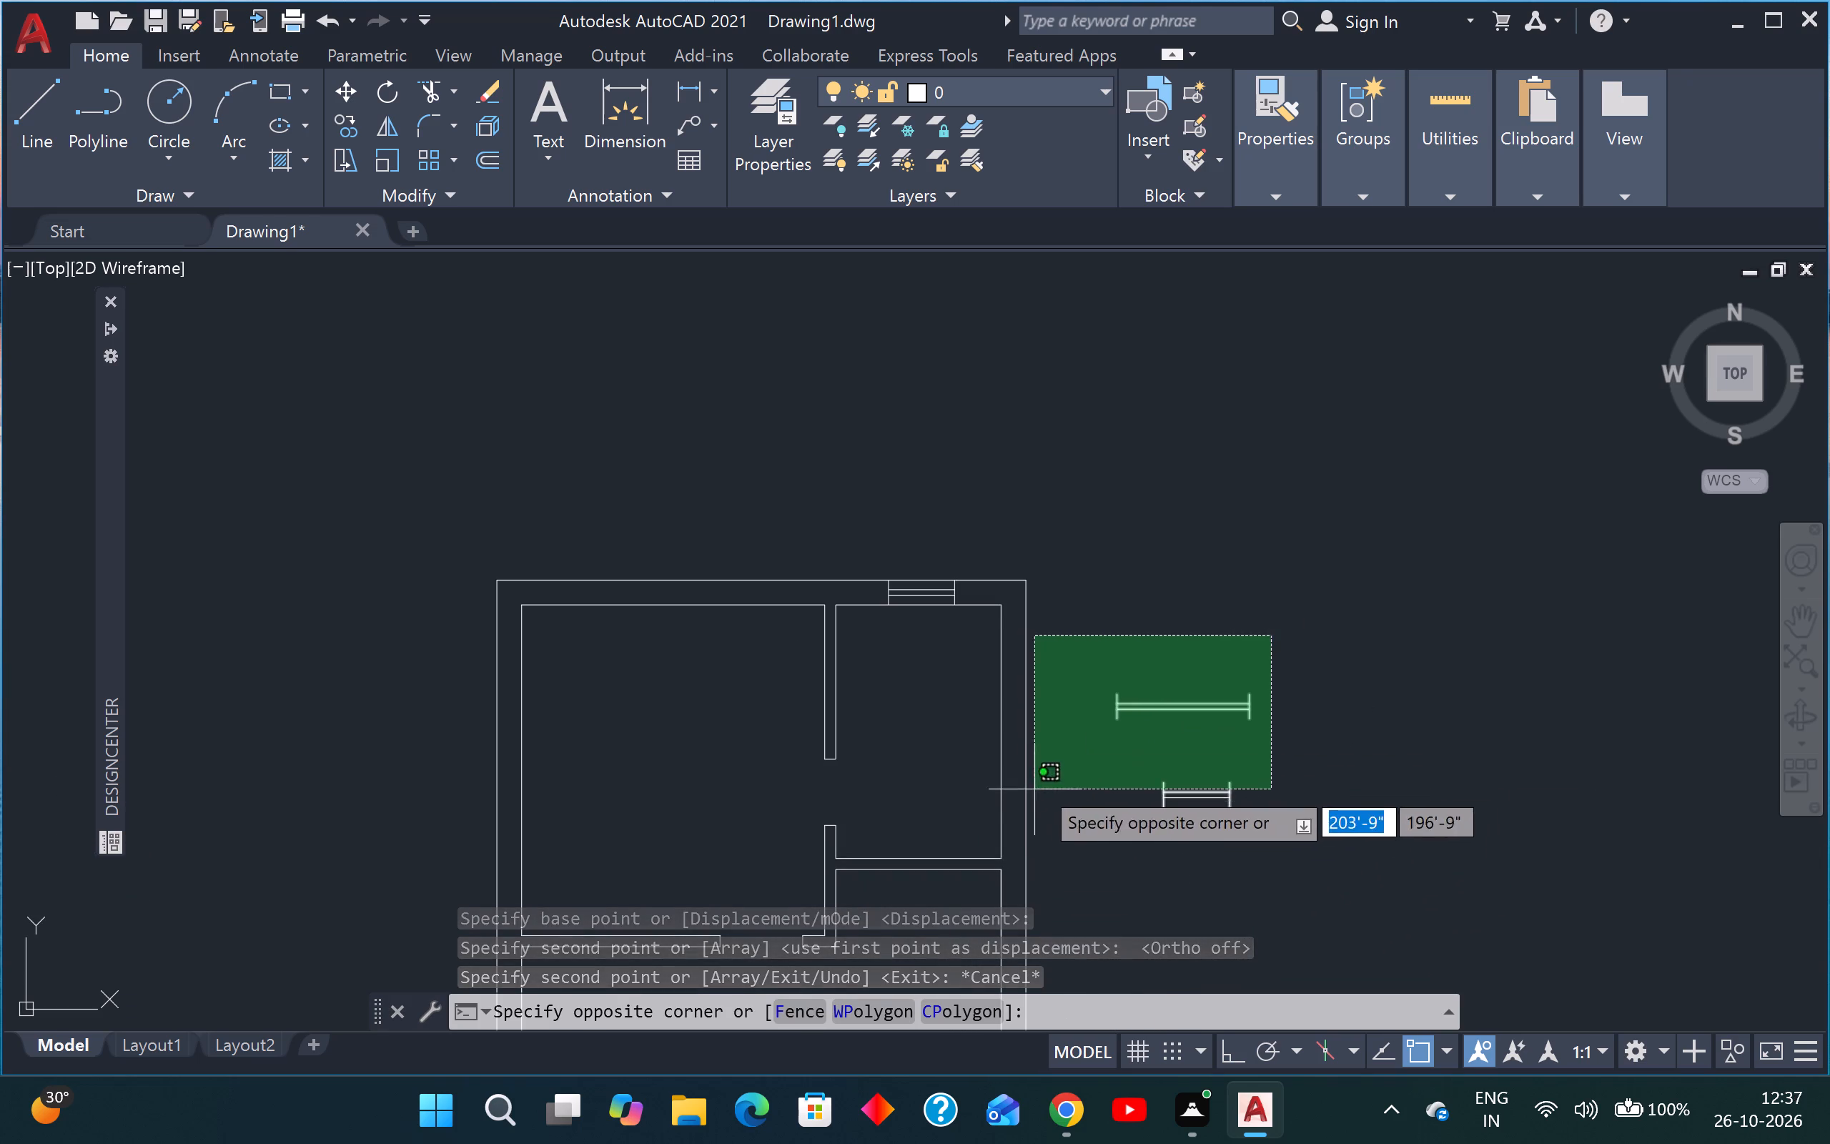
{"action": "left_click", "coordinate": [1067, 739]}
{"action": "type", "text": "co"}
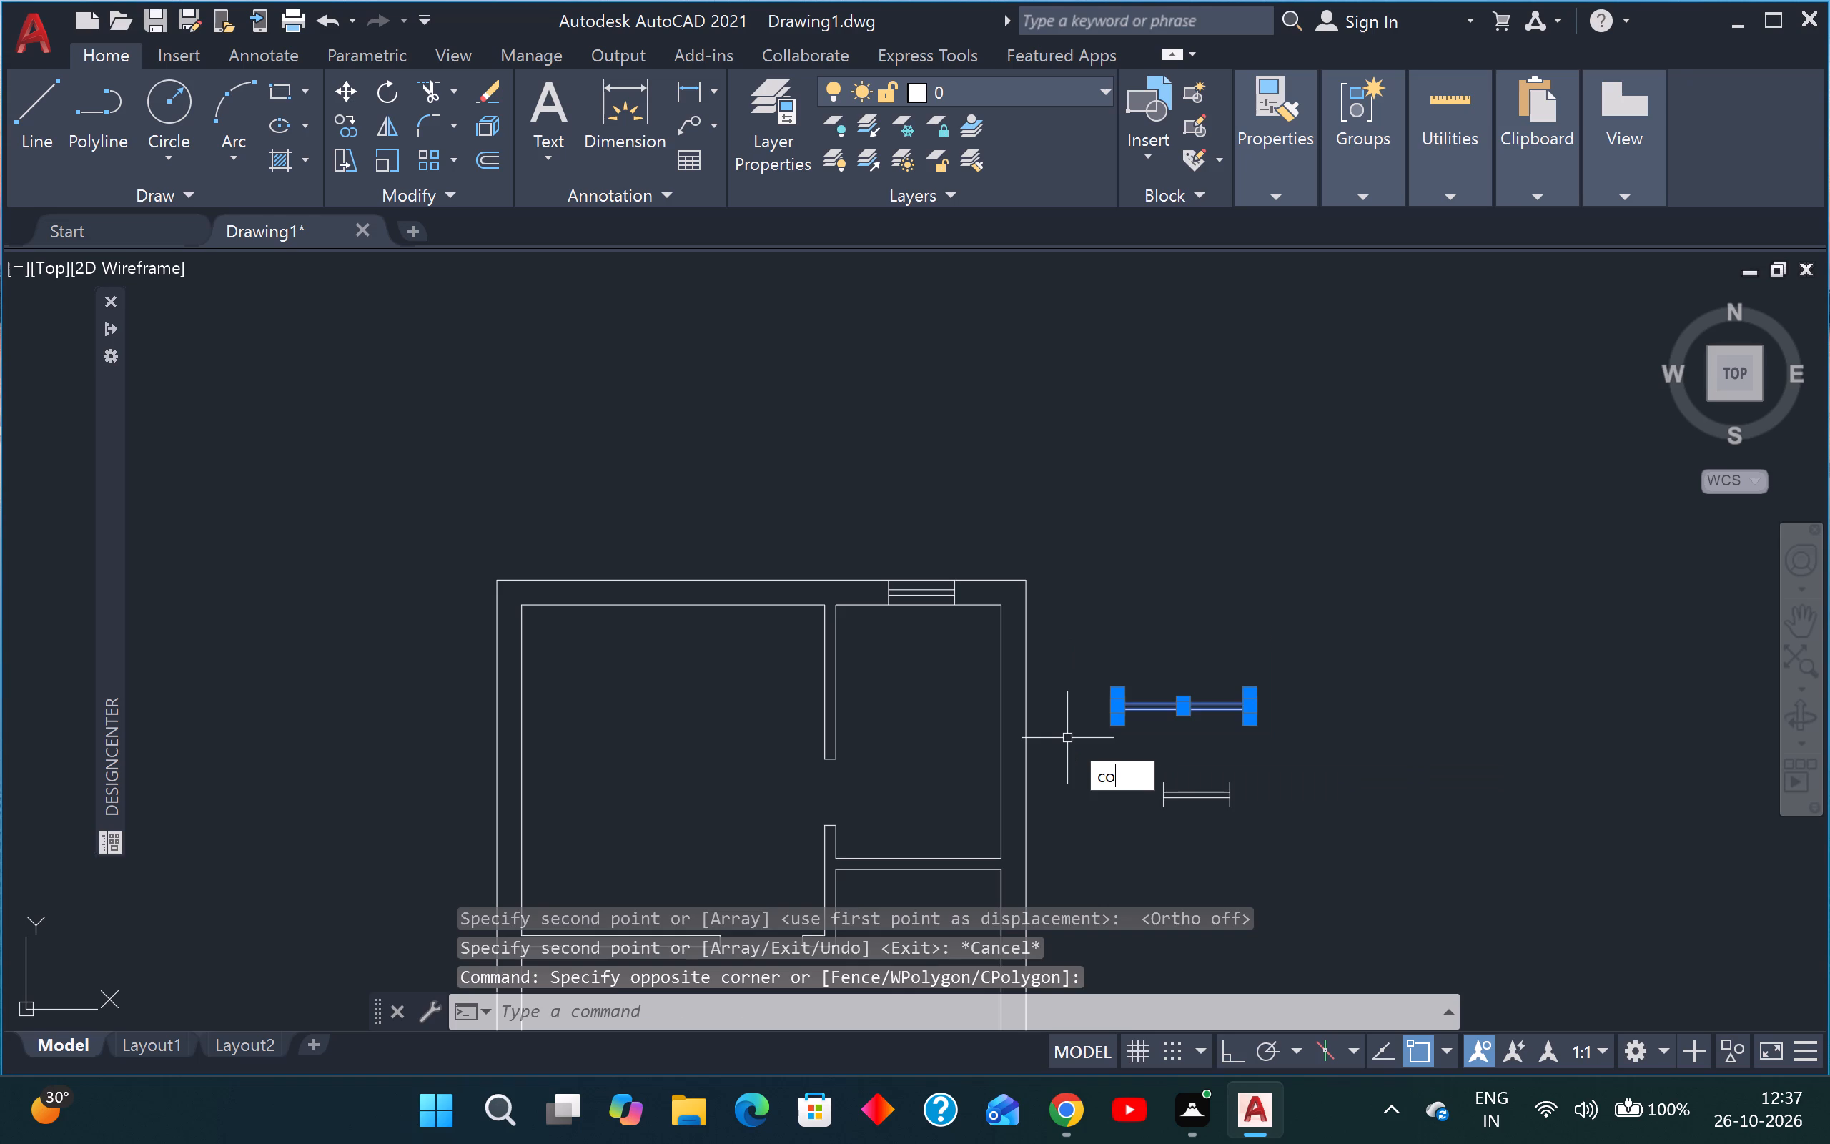
{"action": "key", "text": "Return"}
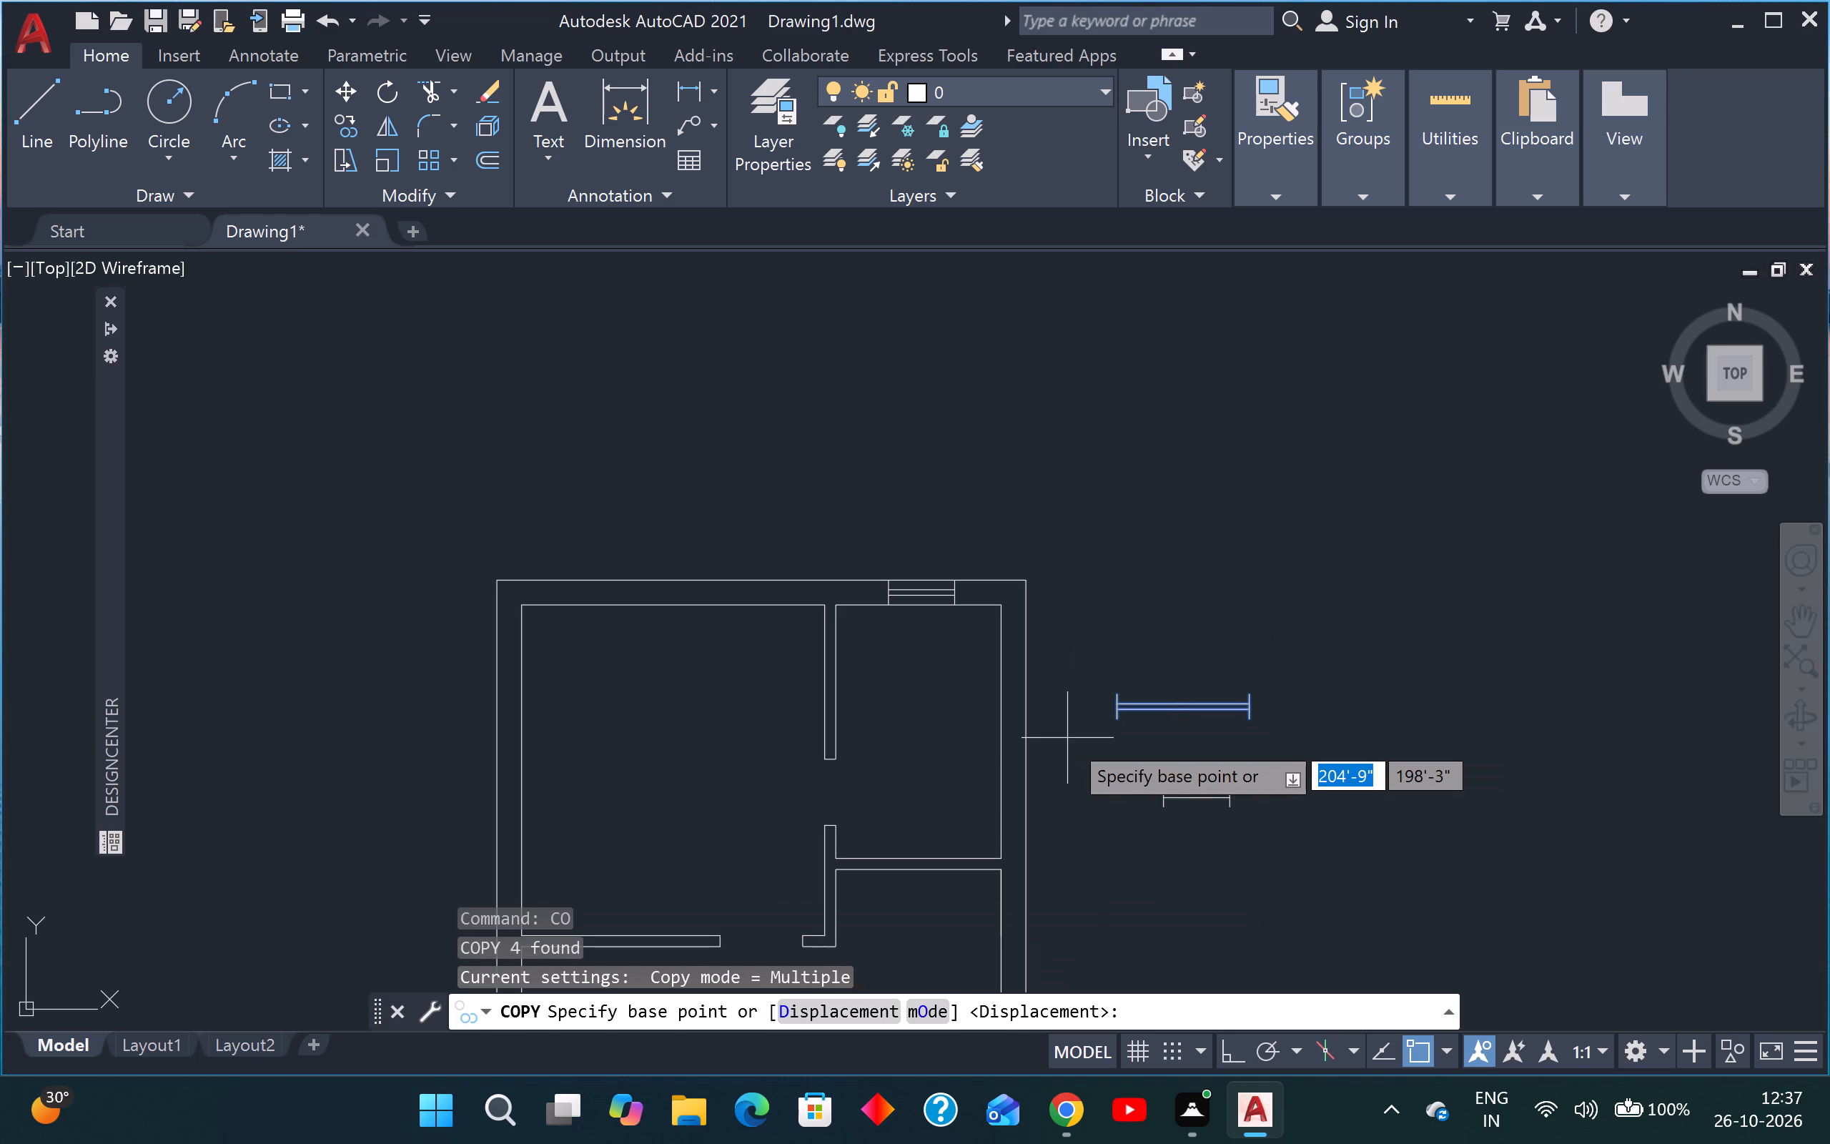
{"action": "scroll", "coordinate": [1120, 722], "scroll_direction": "up", "scroll_amount": 4}
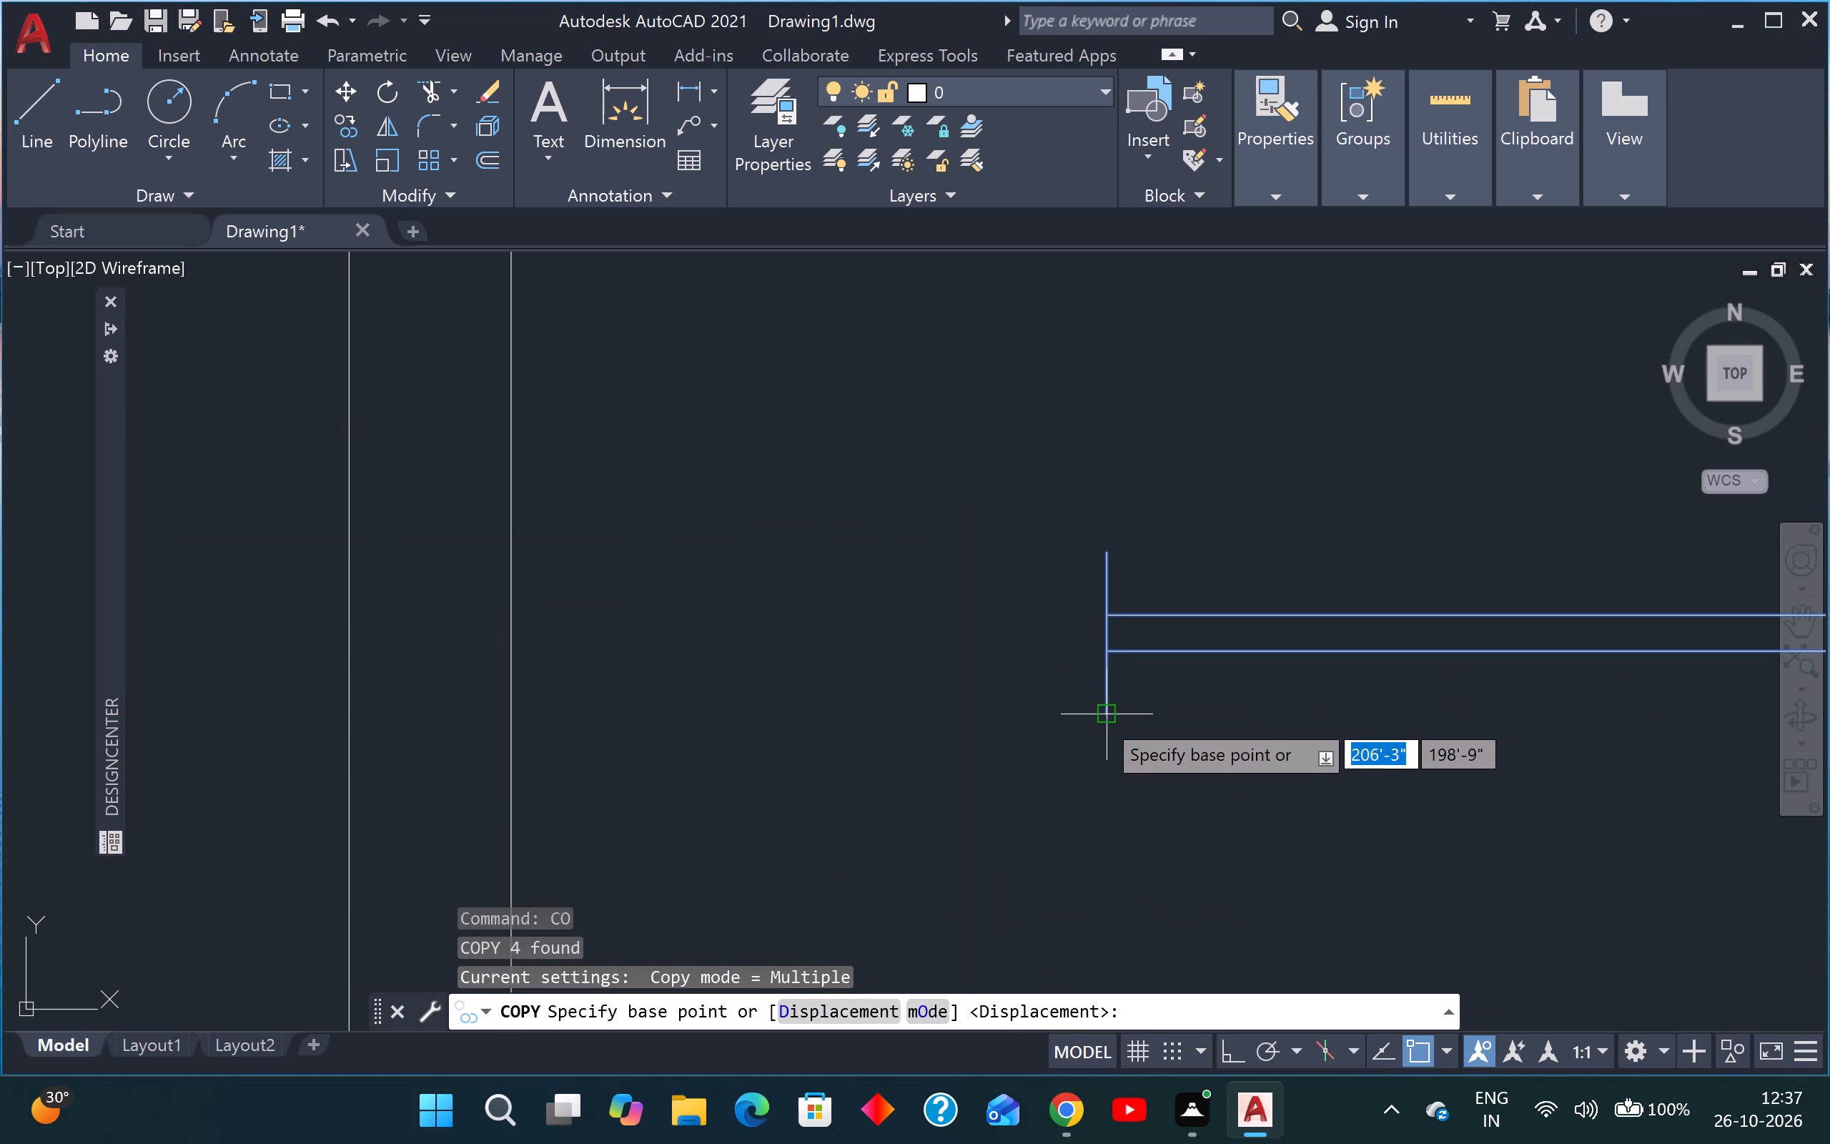
{"action": "left_click", "coordinate": [1100, 716]}
{"action": "scroll", "coordinate": [1099, 717], "scroll_direction": "down", "scroll_amount": 2}
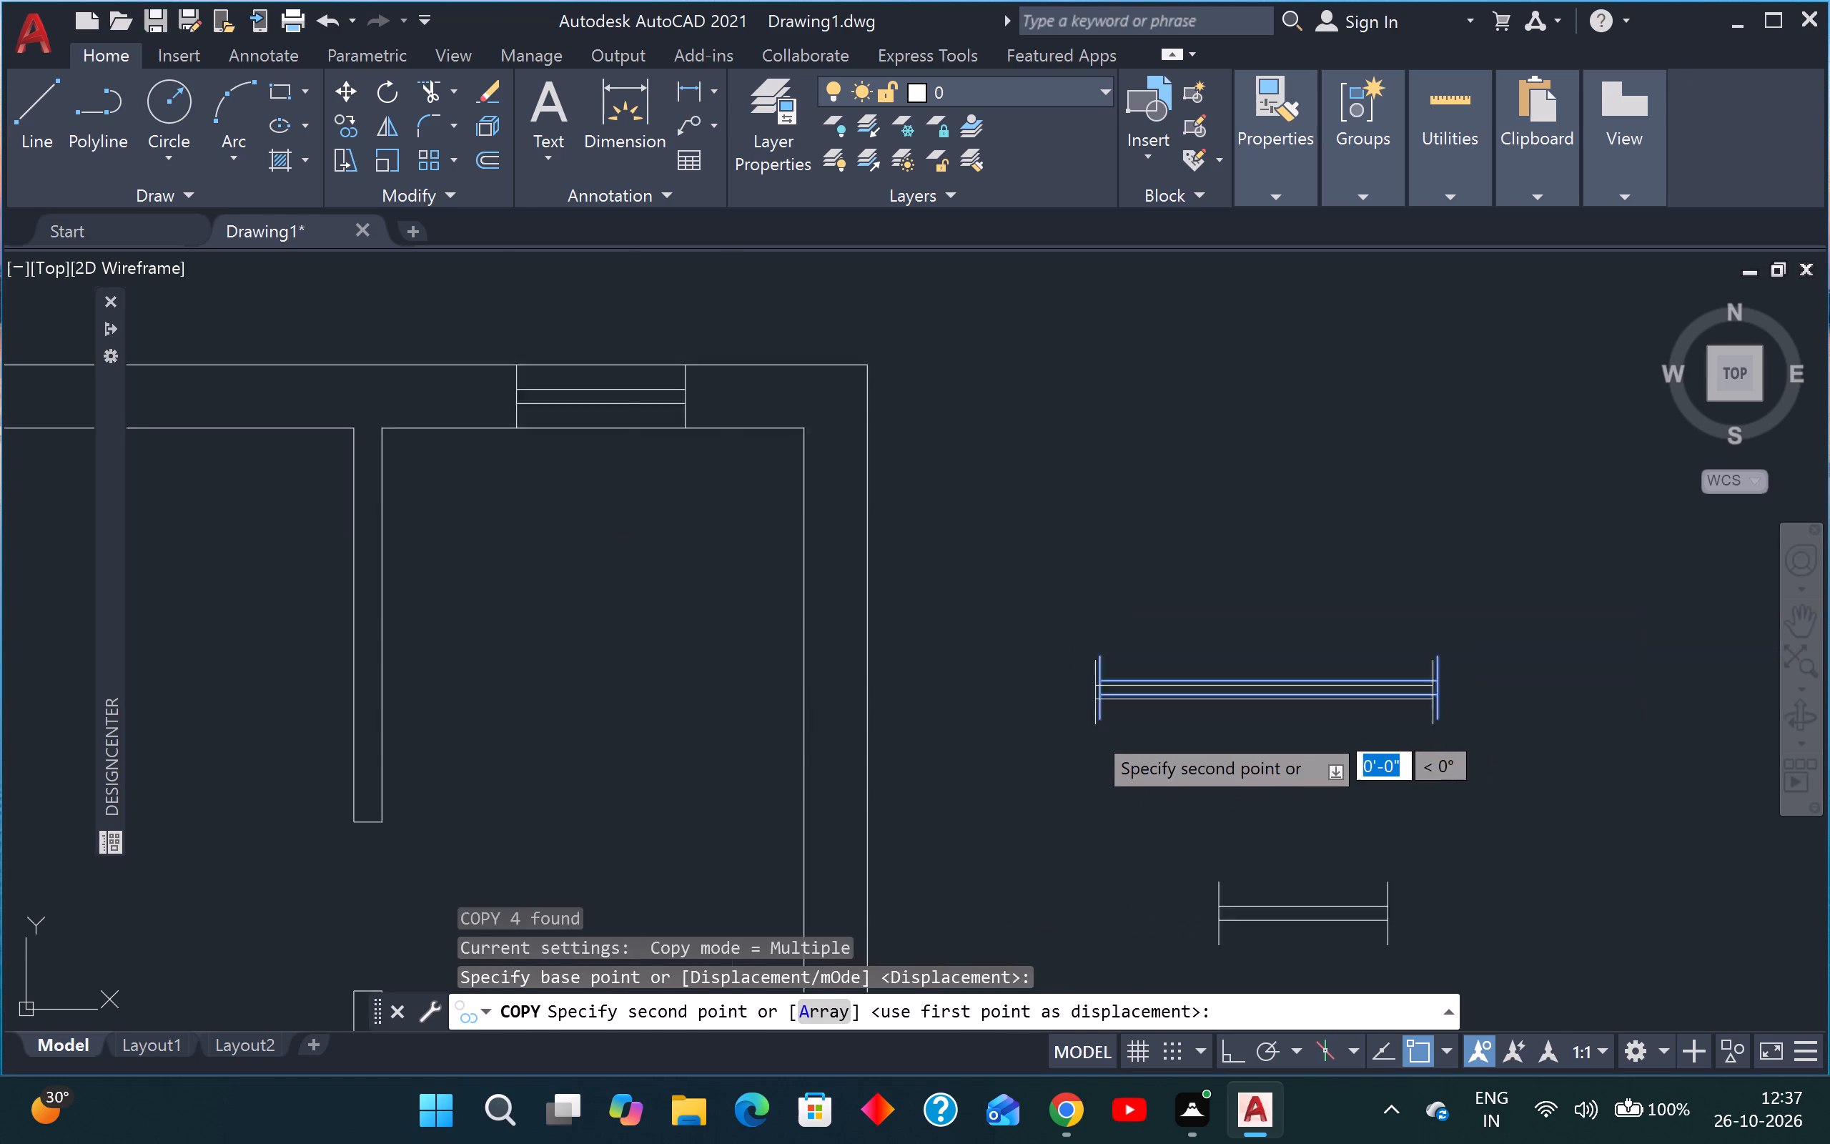
{"action": "scroll", "coordinate": [1091, 731], "scroll_direction": "down", "scroll_amount": 2}
{"action": "scroll", "coordinate": [604, 604], "scroll_direction": "up", "scroll_amount": 1}
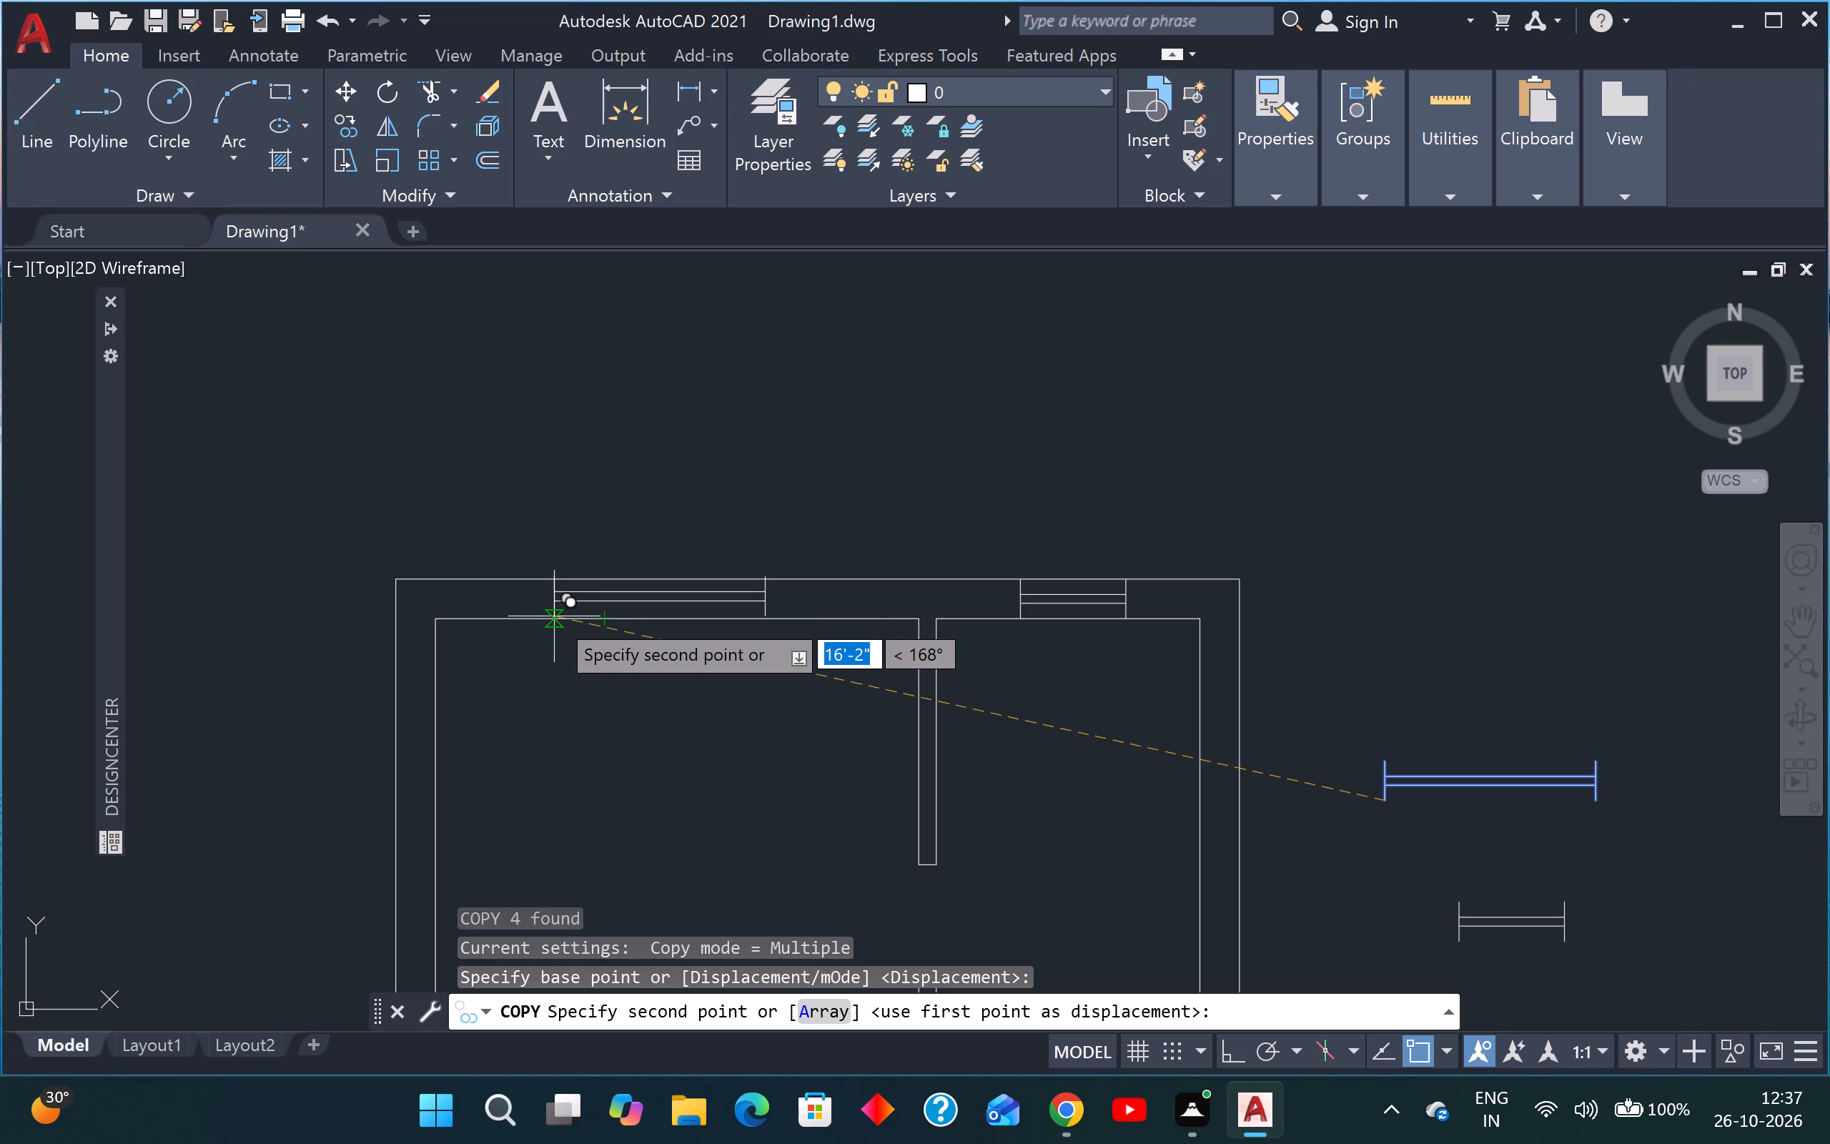
{"action": "left_click", "coordinate": [554, 616]}
{"action": "scroll", "coordinate": [569, 626], "scroll_direction": "down", "scroll_amount": 3}
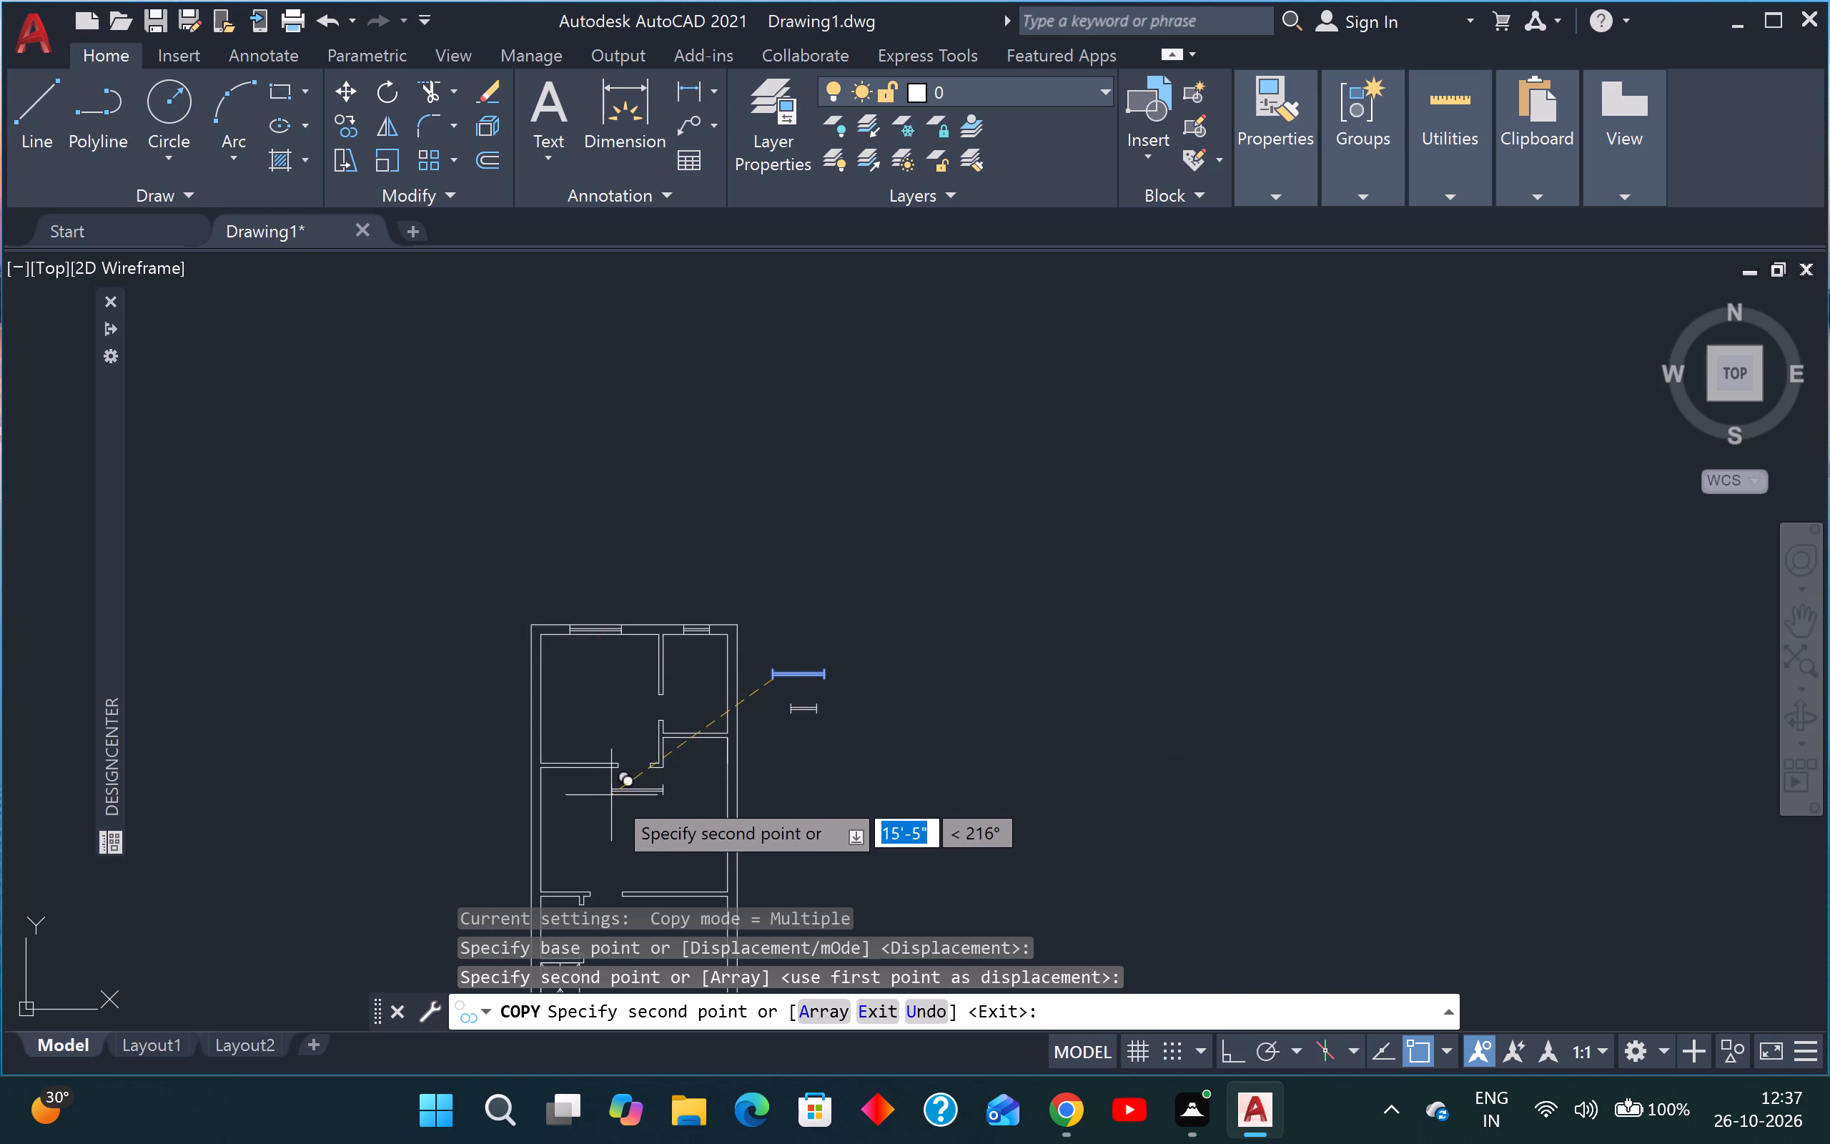
Place another copy of the 4' window in the bottom outer wall, between the entrance opening and the right corner.
{"action": "scroll", "coordinate": [671, 701], "scroll_direction": "down", "scroll_amount": 2}
{"action": "scroll", "coordinate": [665, 766], "scroll_direction": "up", "scroll_amount": 3}
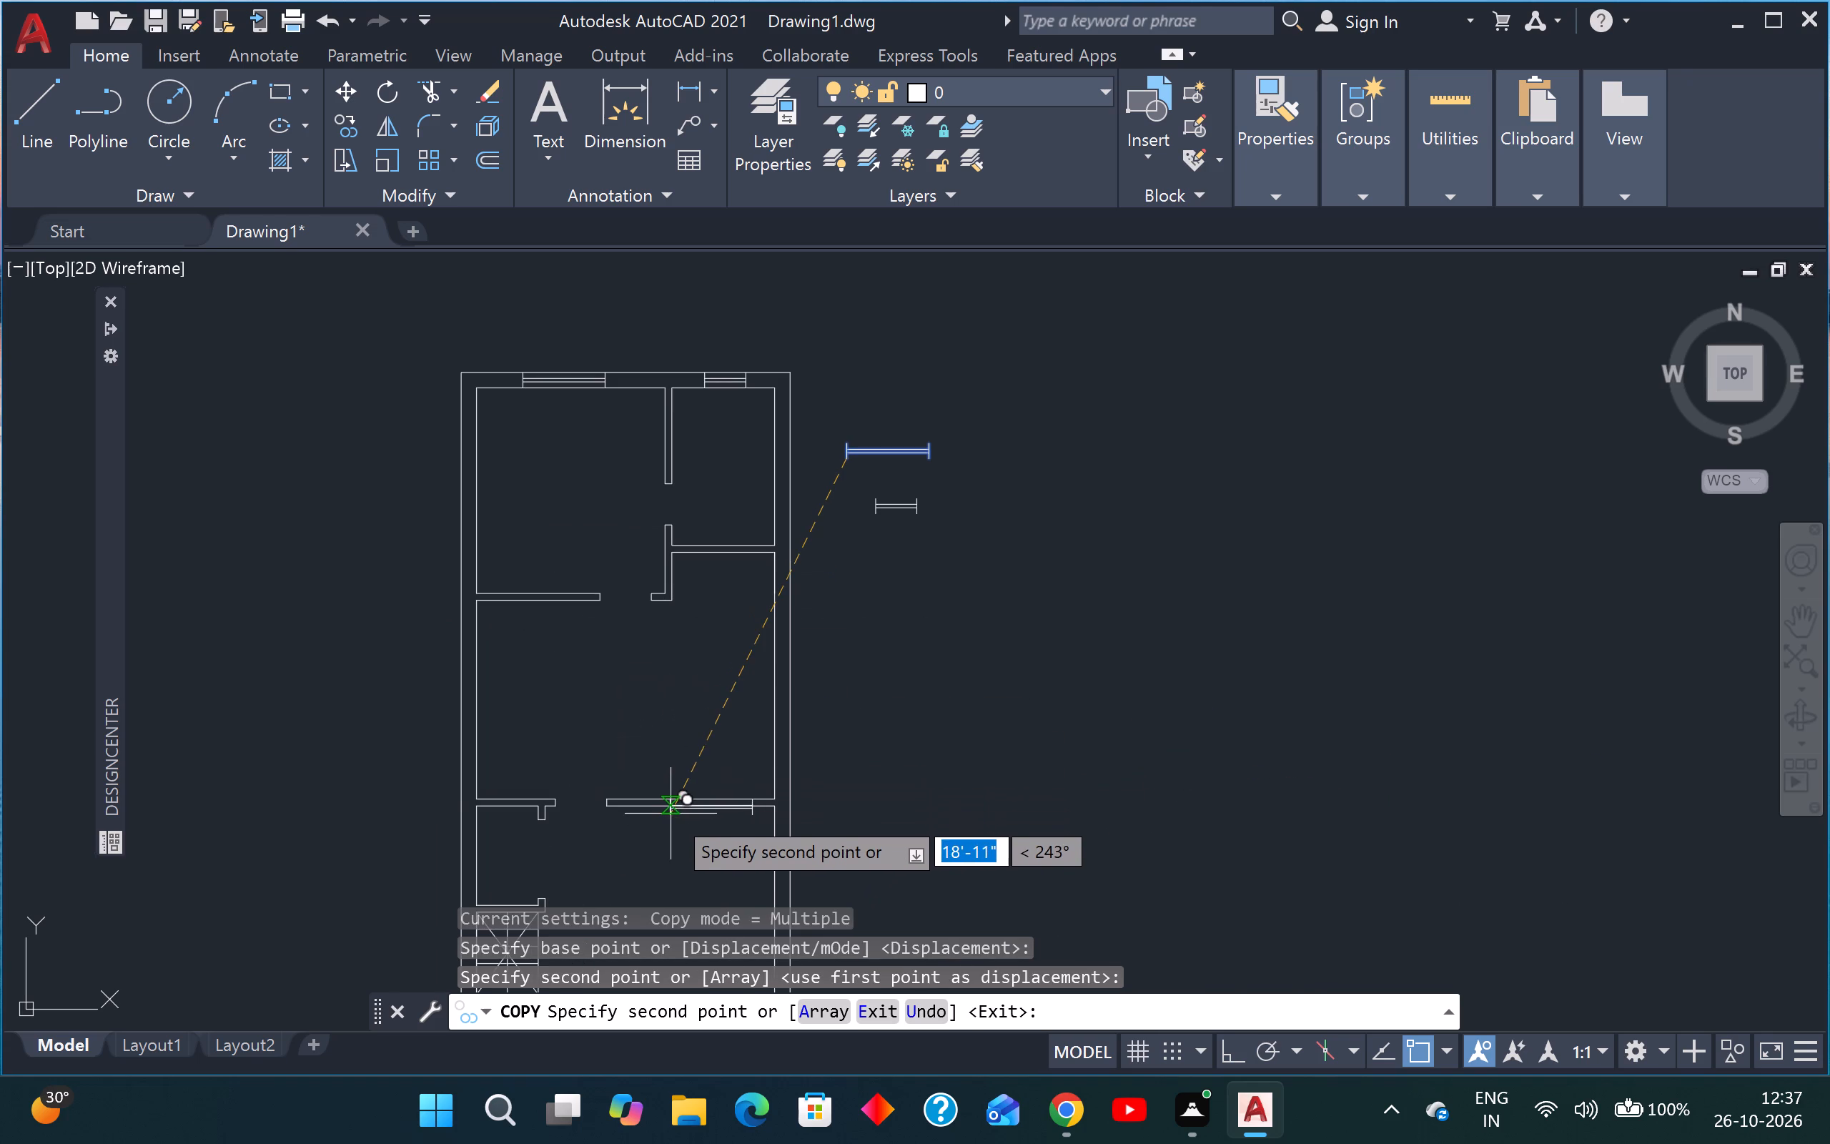
{"action": "scroll", "coordinate": [666, 814], "scroll_direction": "up", "scroll_amount": 3}
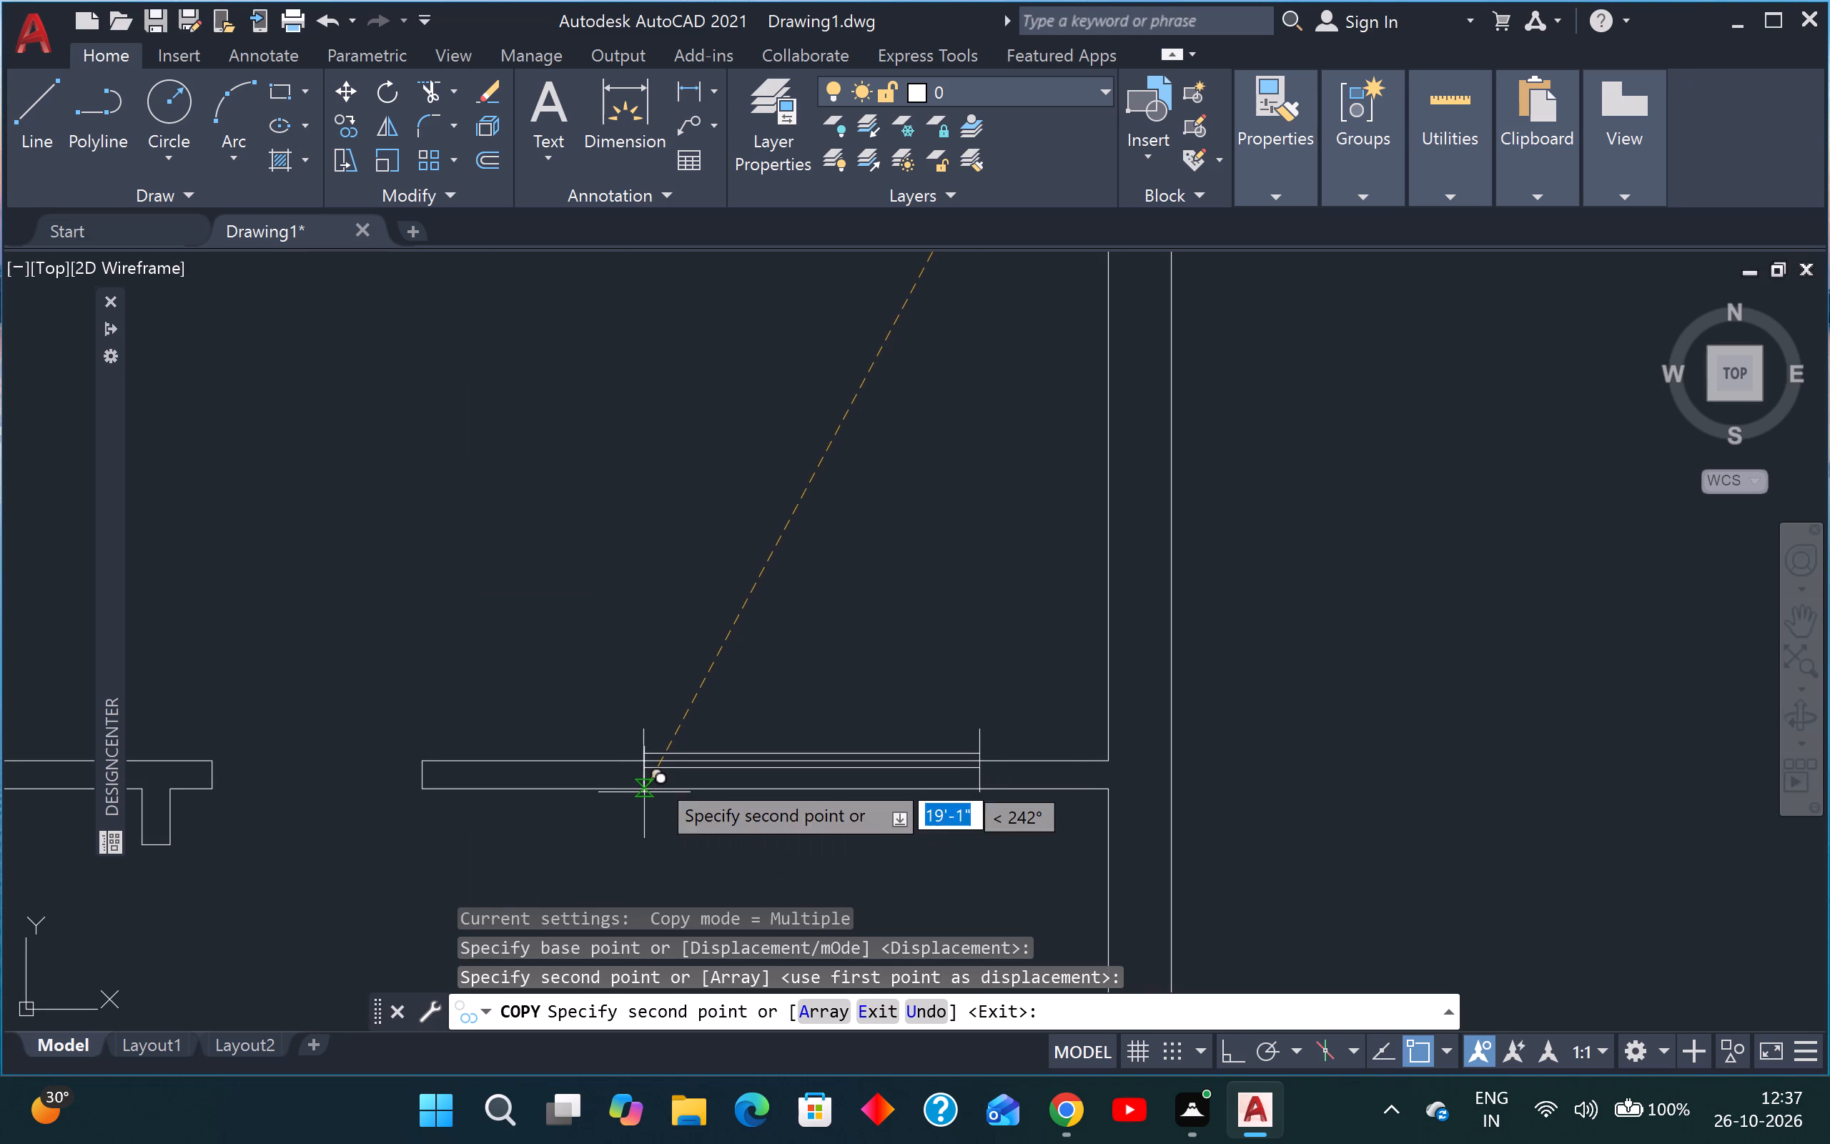
{"action": "scroll", "coordinate": [673, 706], "scroll_direction": "down", "scroll_amount": 4}
{"action": "scroll", "coordinate": [686, 794], "scroll_direction": "down", "scroll_amount": 2}
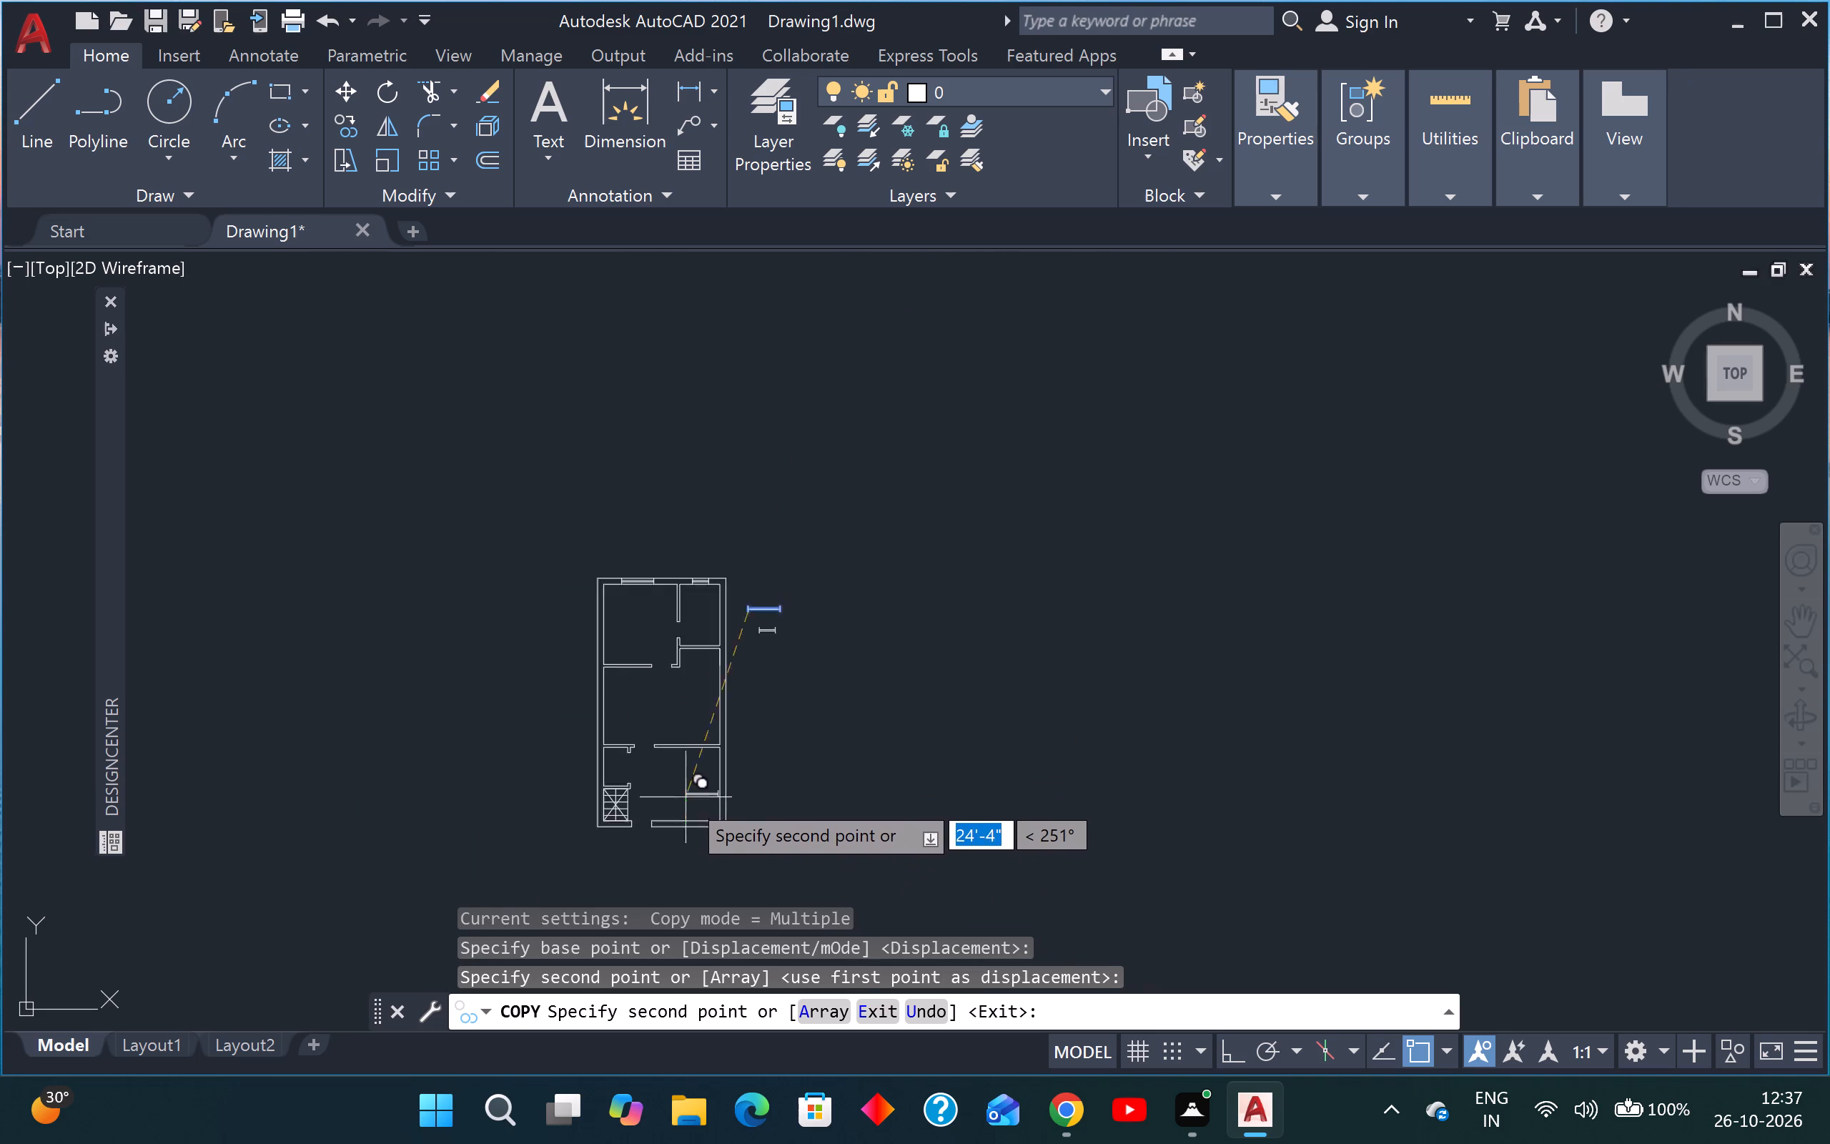
{"action": "scroll", "coordinate": [678, 811], "scroll_direction": "up", "scroll_amount": 4}
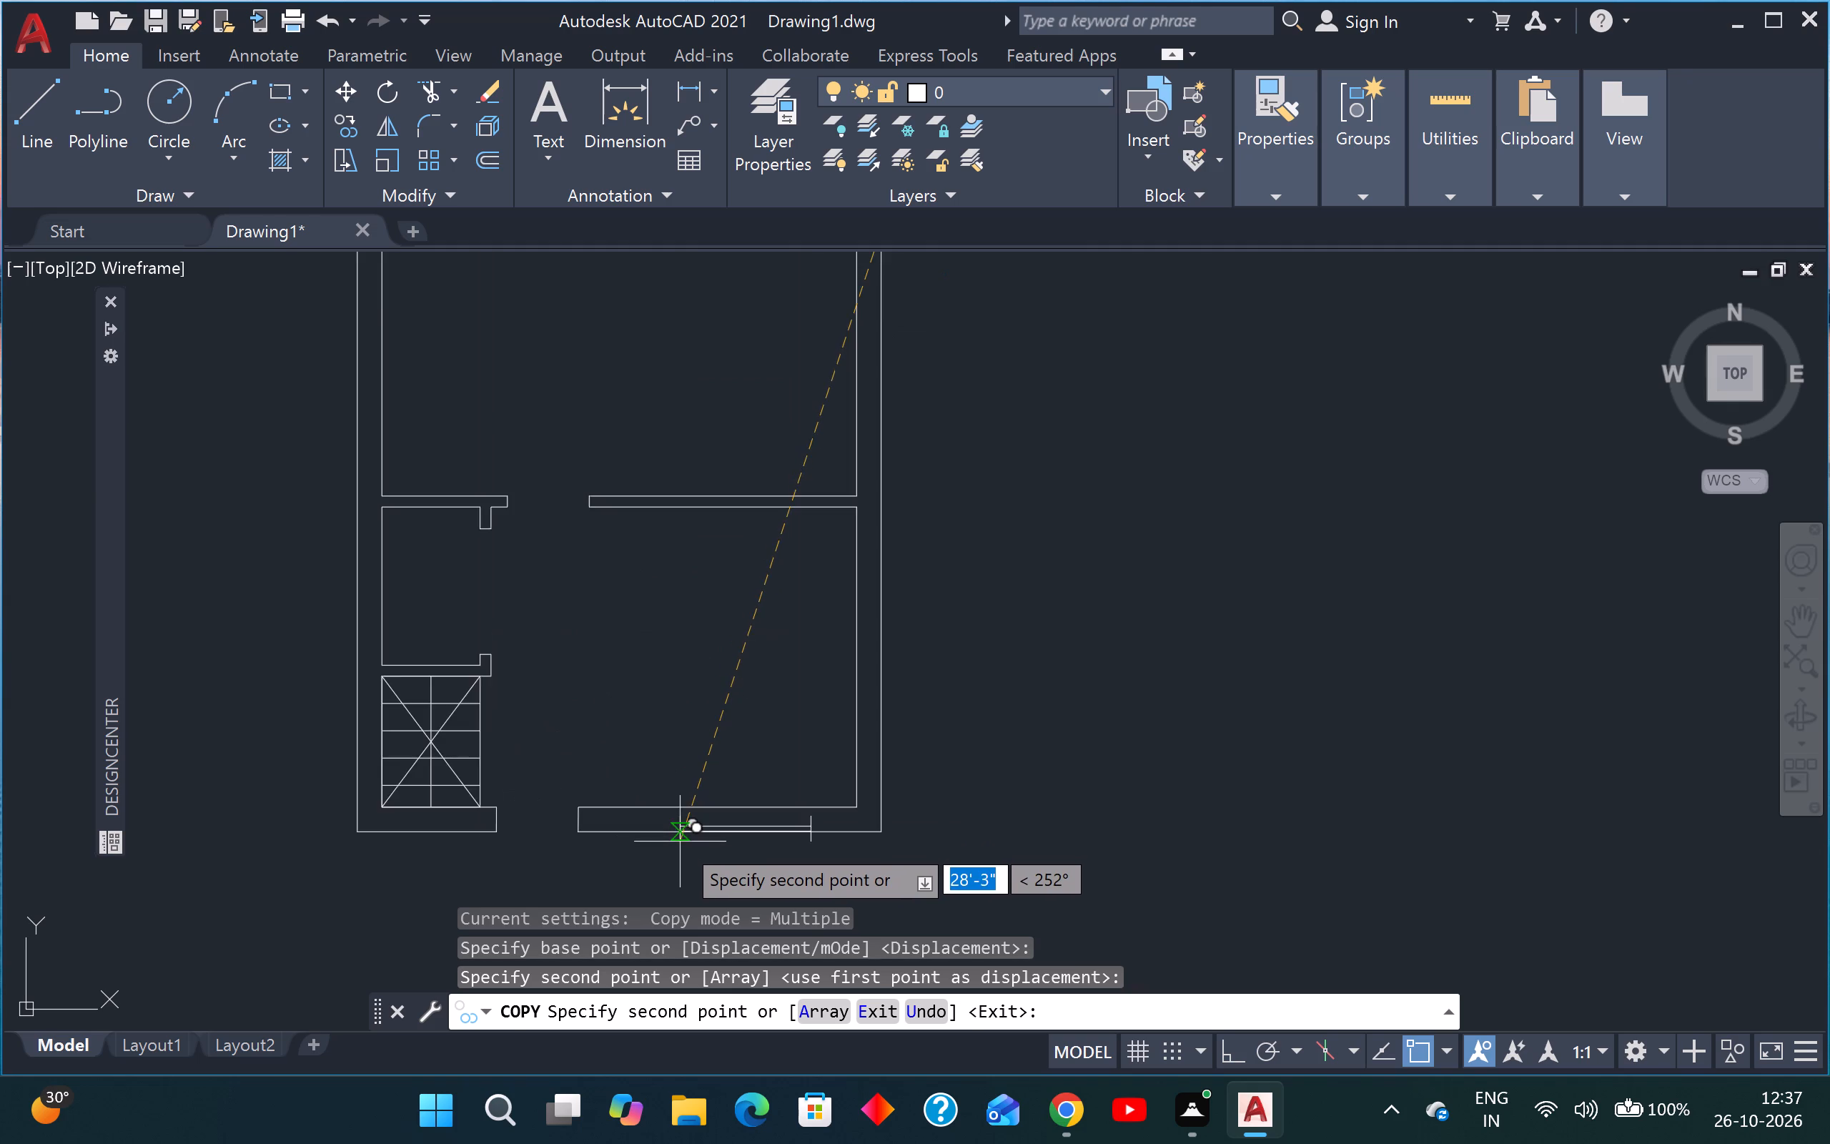
{"action": "scroll", "coordinate": [680, 842], "scroll_direction": "up", "scroll_amount": 2}
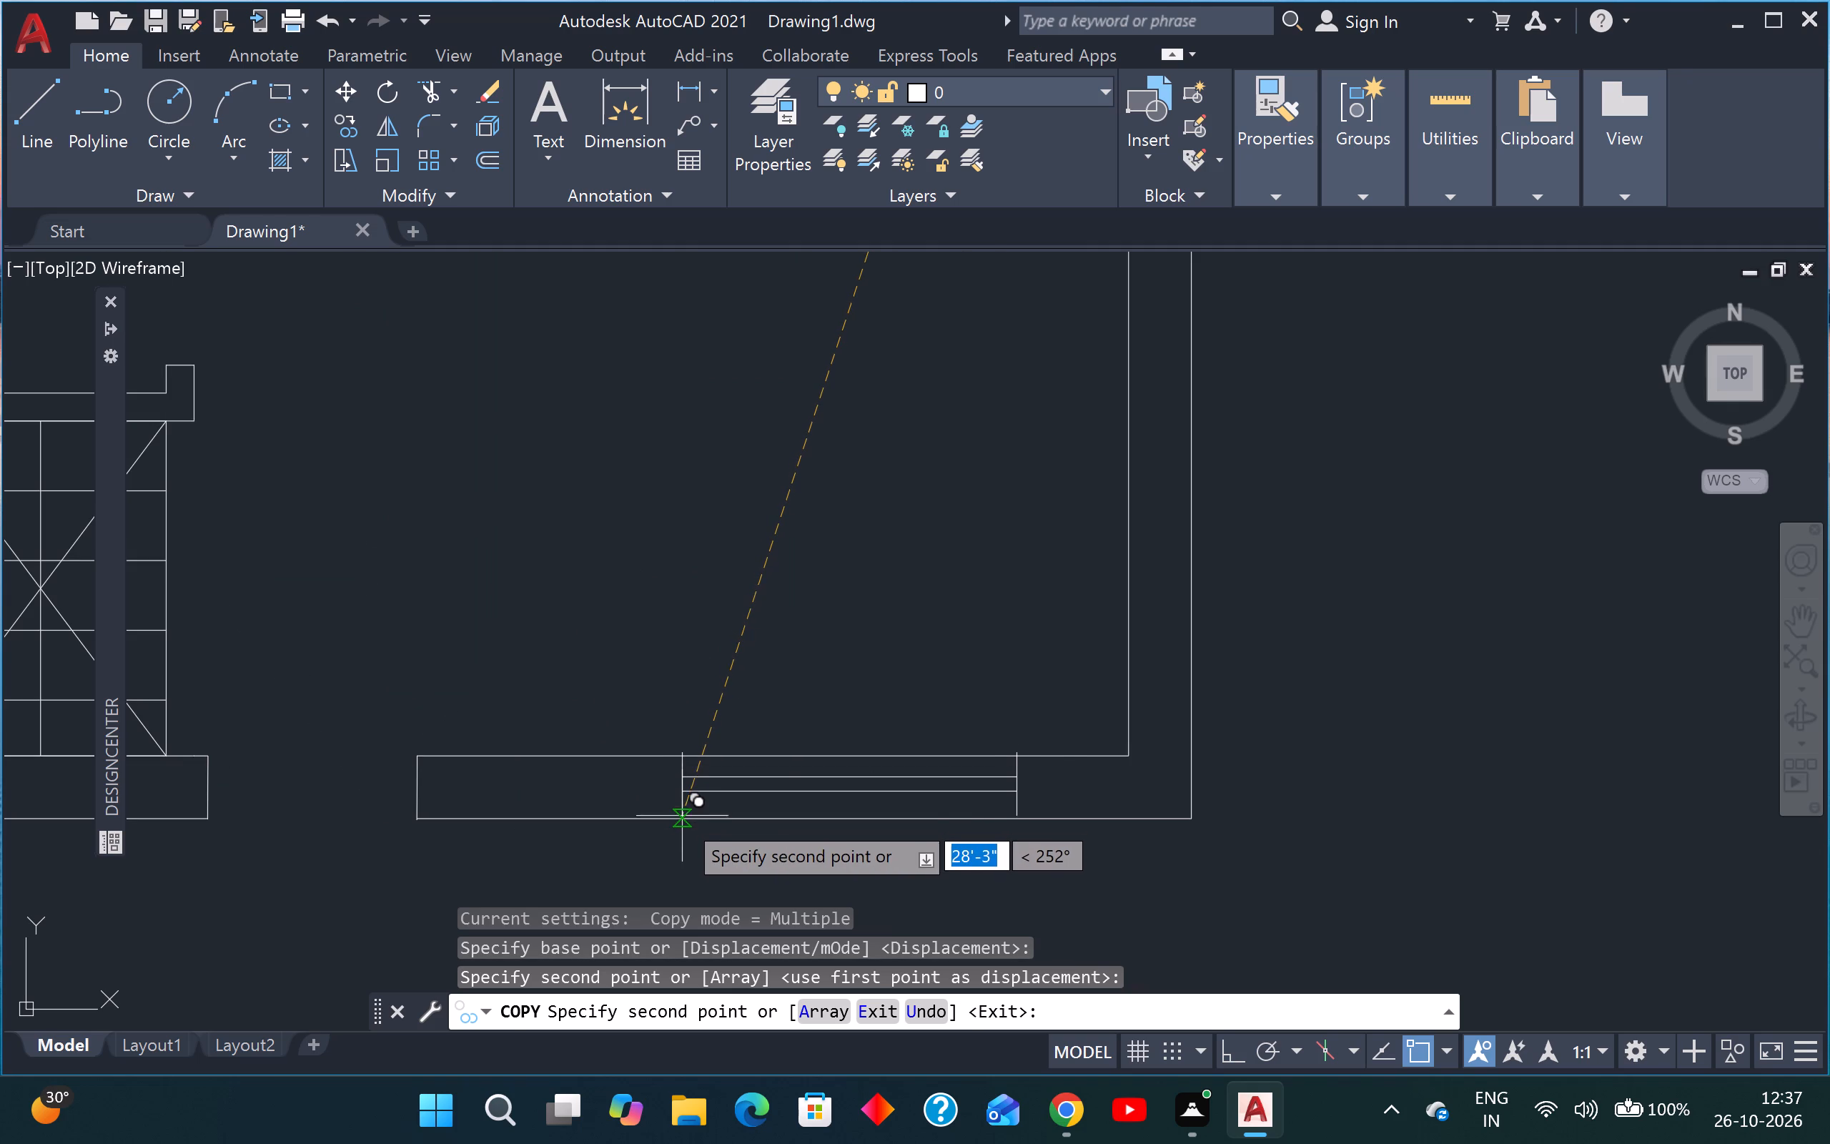
{"action": "left_click", "coordinate": [681, 819]}
{"action": "scroll", "coordinate": [695, 812], "scroll_direction": "down", "scroll_amount": 4}
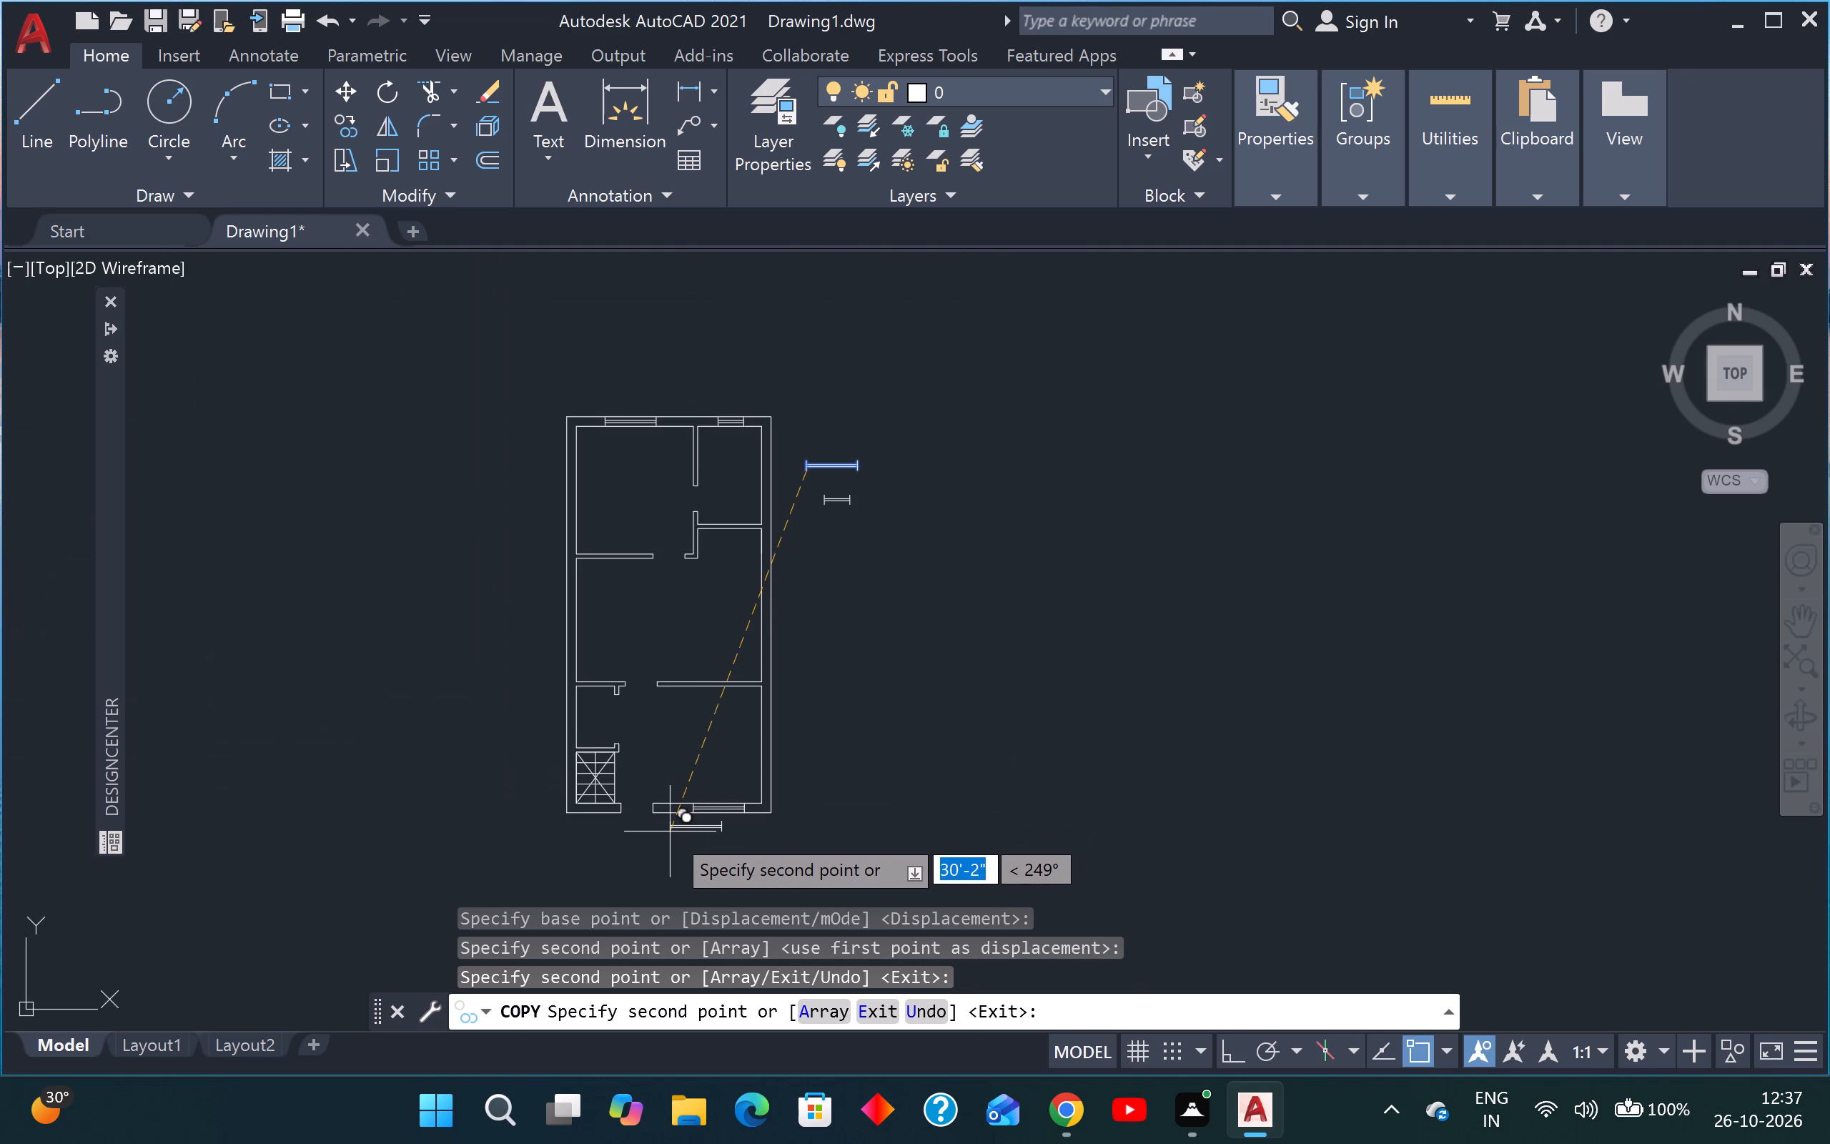
{"action": "key", "text": "Escape"}
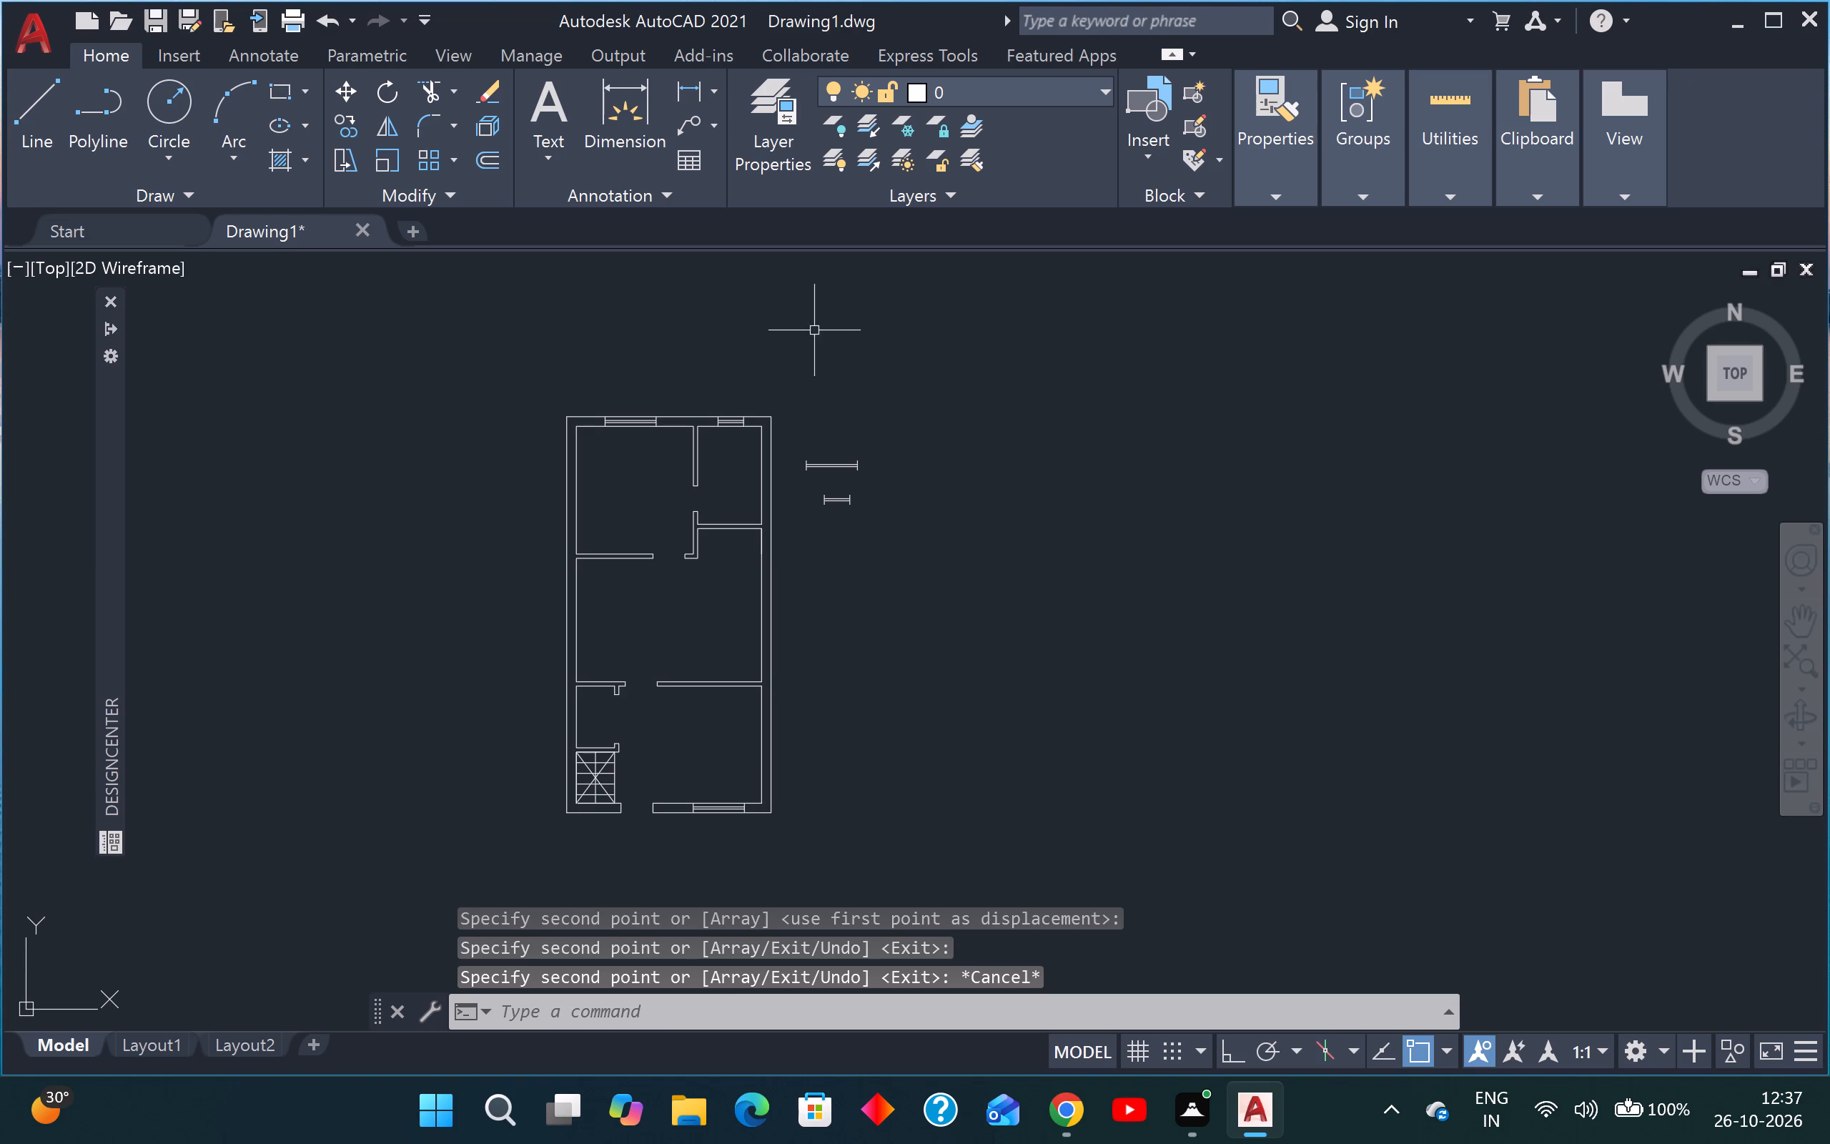
Rotate both spare window symbols a quarter turn clockwise about the 4' symbol's upper-right corner, making them vertical.
{"action": "scroll", "coordinate": [889, 453], "scroll_direction": "up", "scroll_amount": 2}
{"action": "left_click_drag", "start_coordinate": [824, 403], "coordinate": [818, 435]}
{"action": "left_click", "coordinate": [651, 644]}
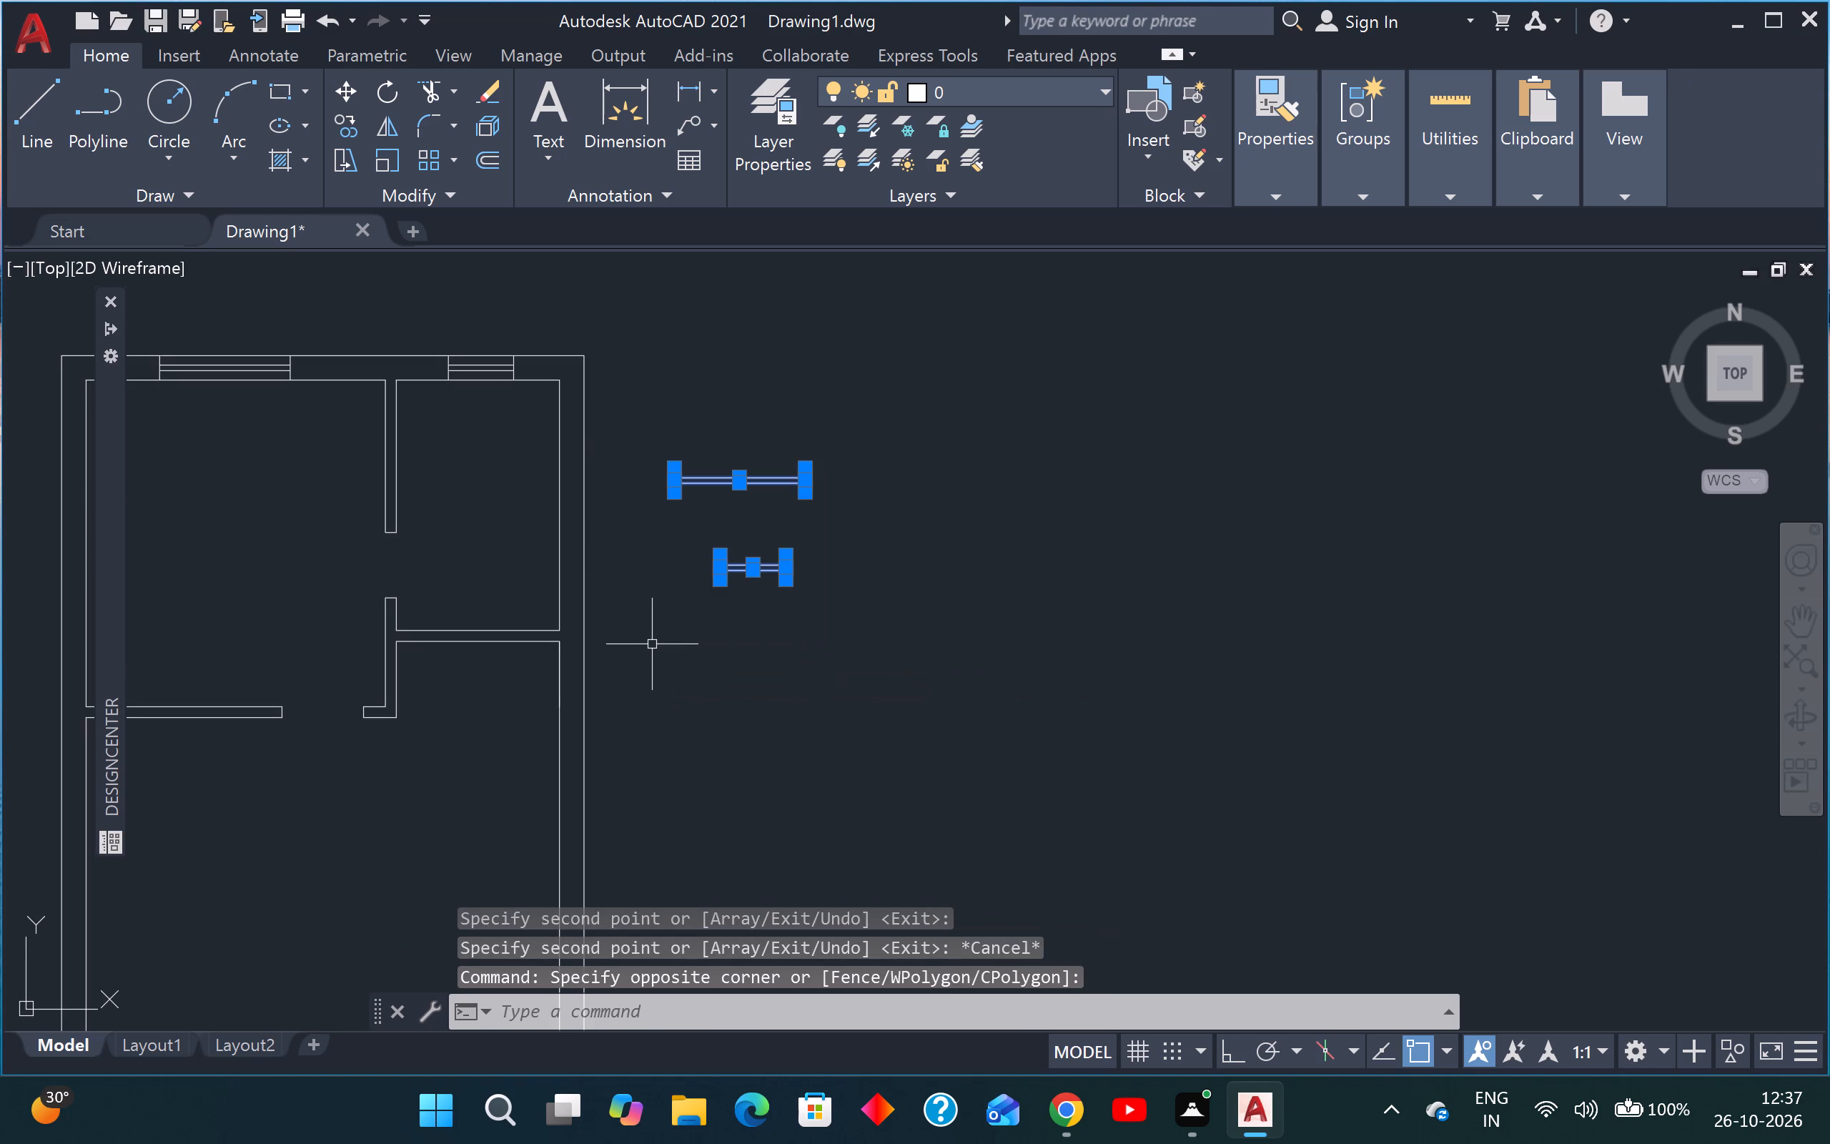
{"action": "key", "text": "r"}
{"action": "key", "text": "o"}
{"action": "key", "text": "Return"}
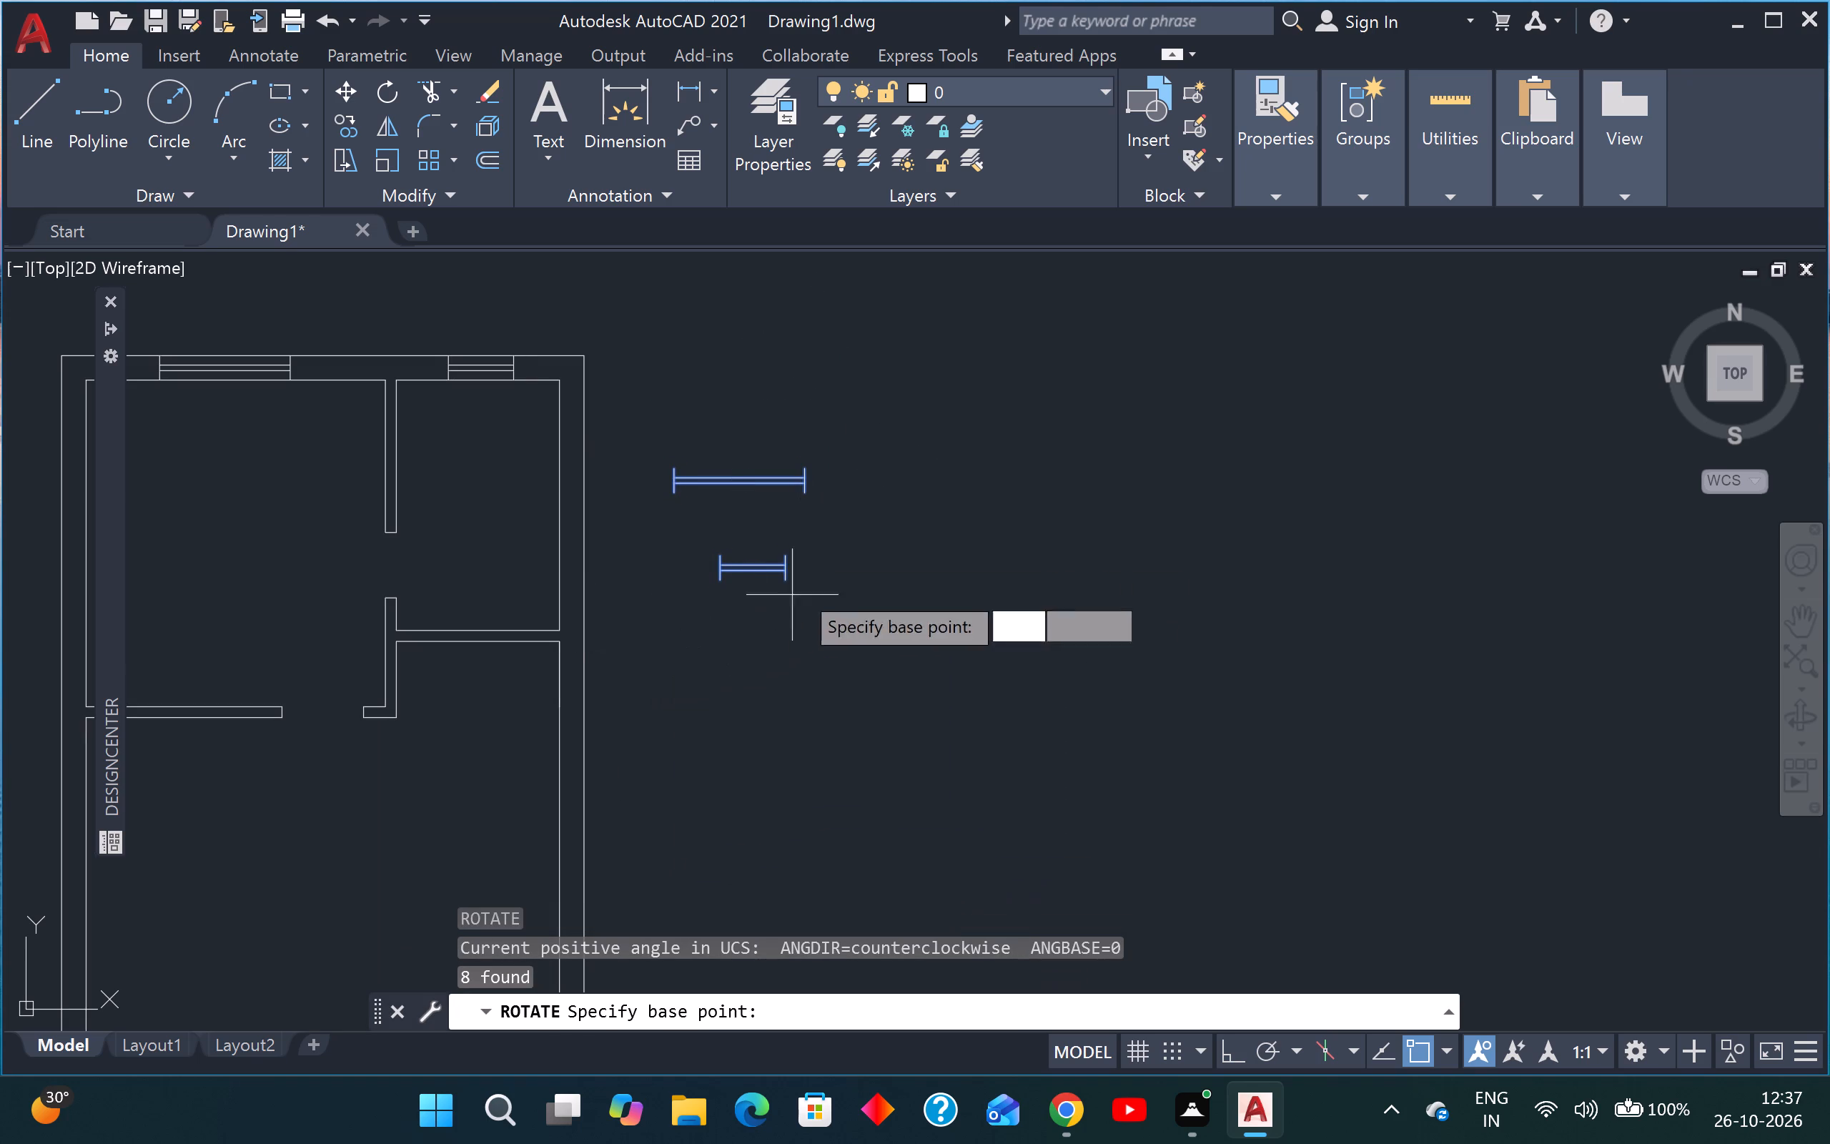
{"action": "left_click", "coordinate": [803, 465]}
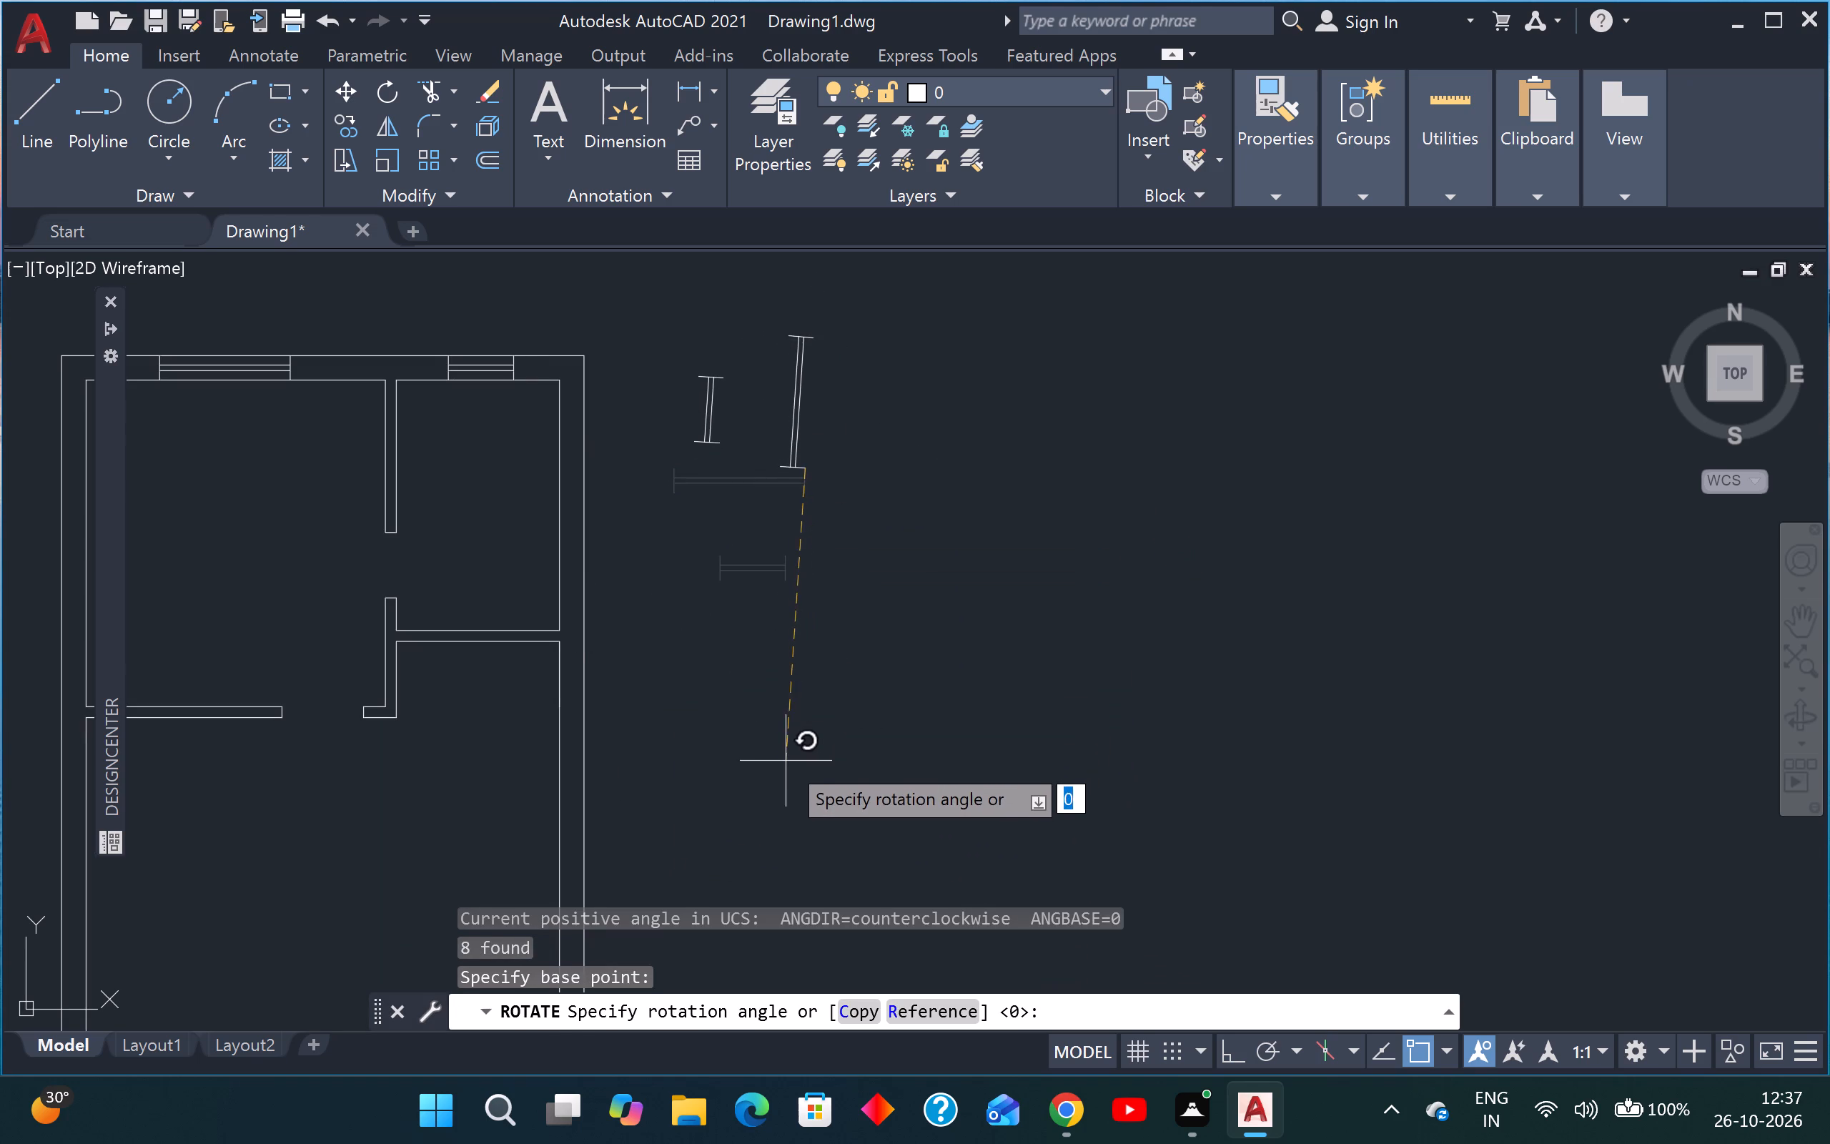
{"action": "key", "text": "F8"}
{"action": "left_click", "coordinate": [797, 757]}
{"action": "key", "text": "F8"}
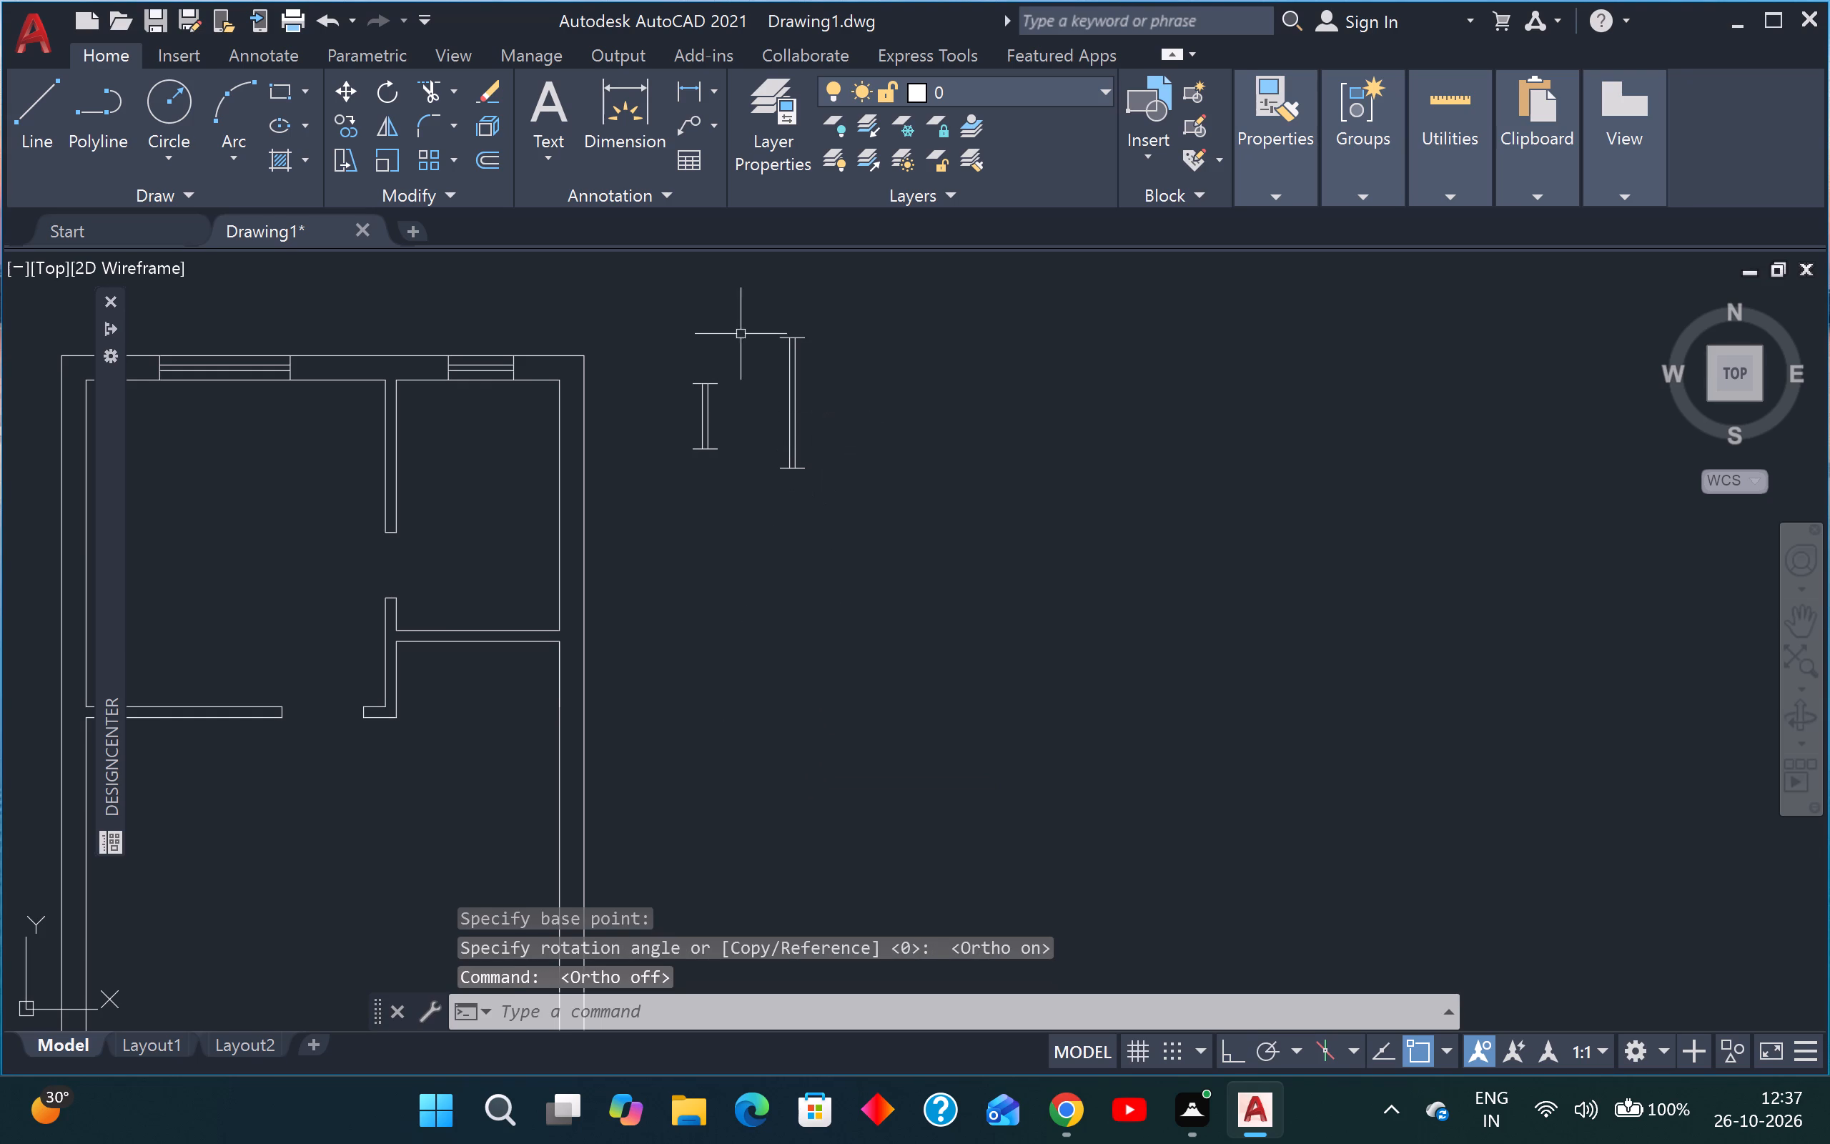
Copy the vertical 4' window from its lower-right corner into the right outer wall, just below the small upper-right room's partition.
{"action": "scroll", "coordinate": [701, 386], "scroll_direction": "up", "scroll_amount": 1}
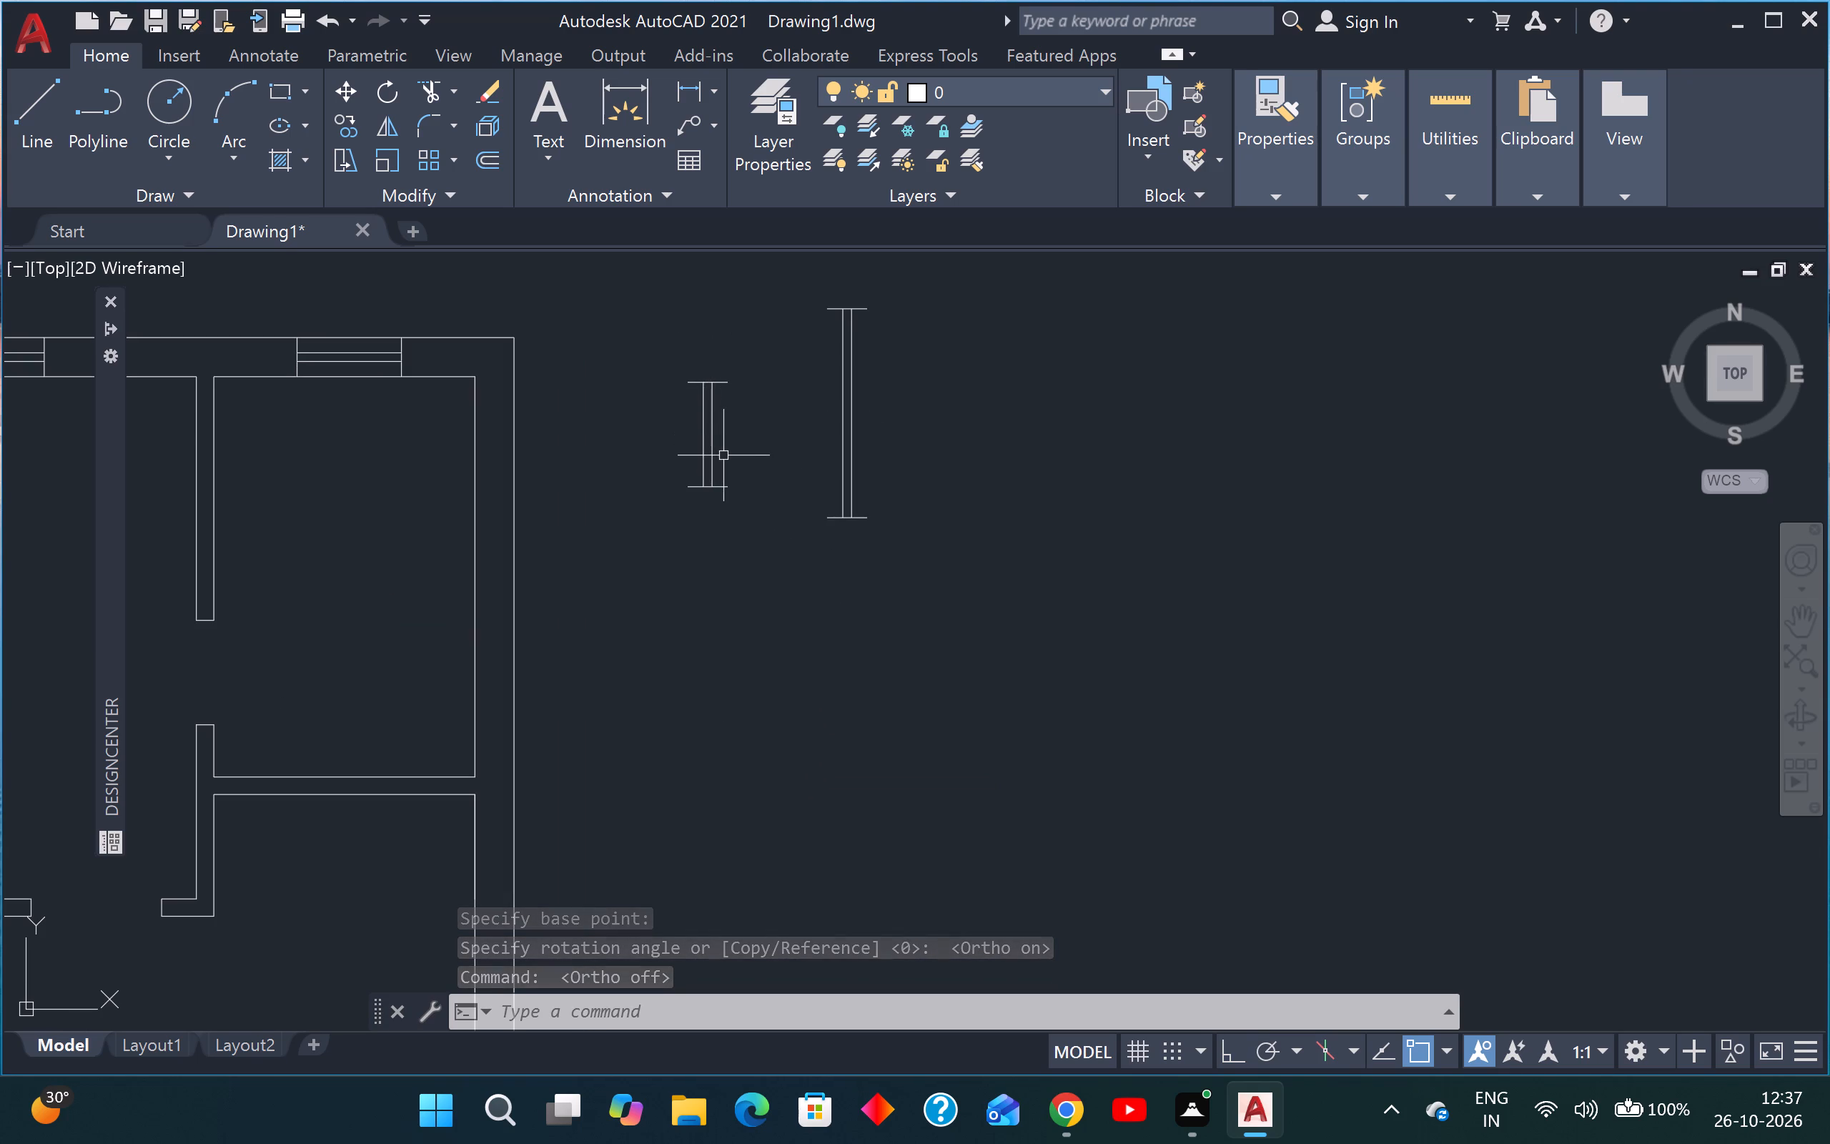
{"action": "left_click", "coordinate": [878, 288]}
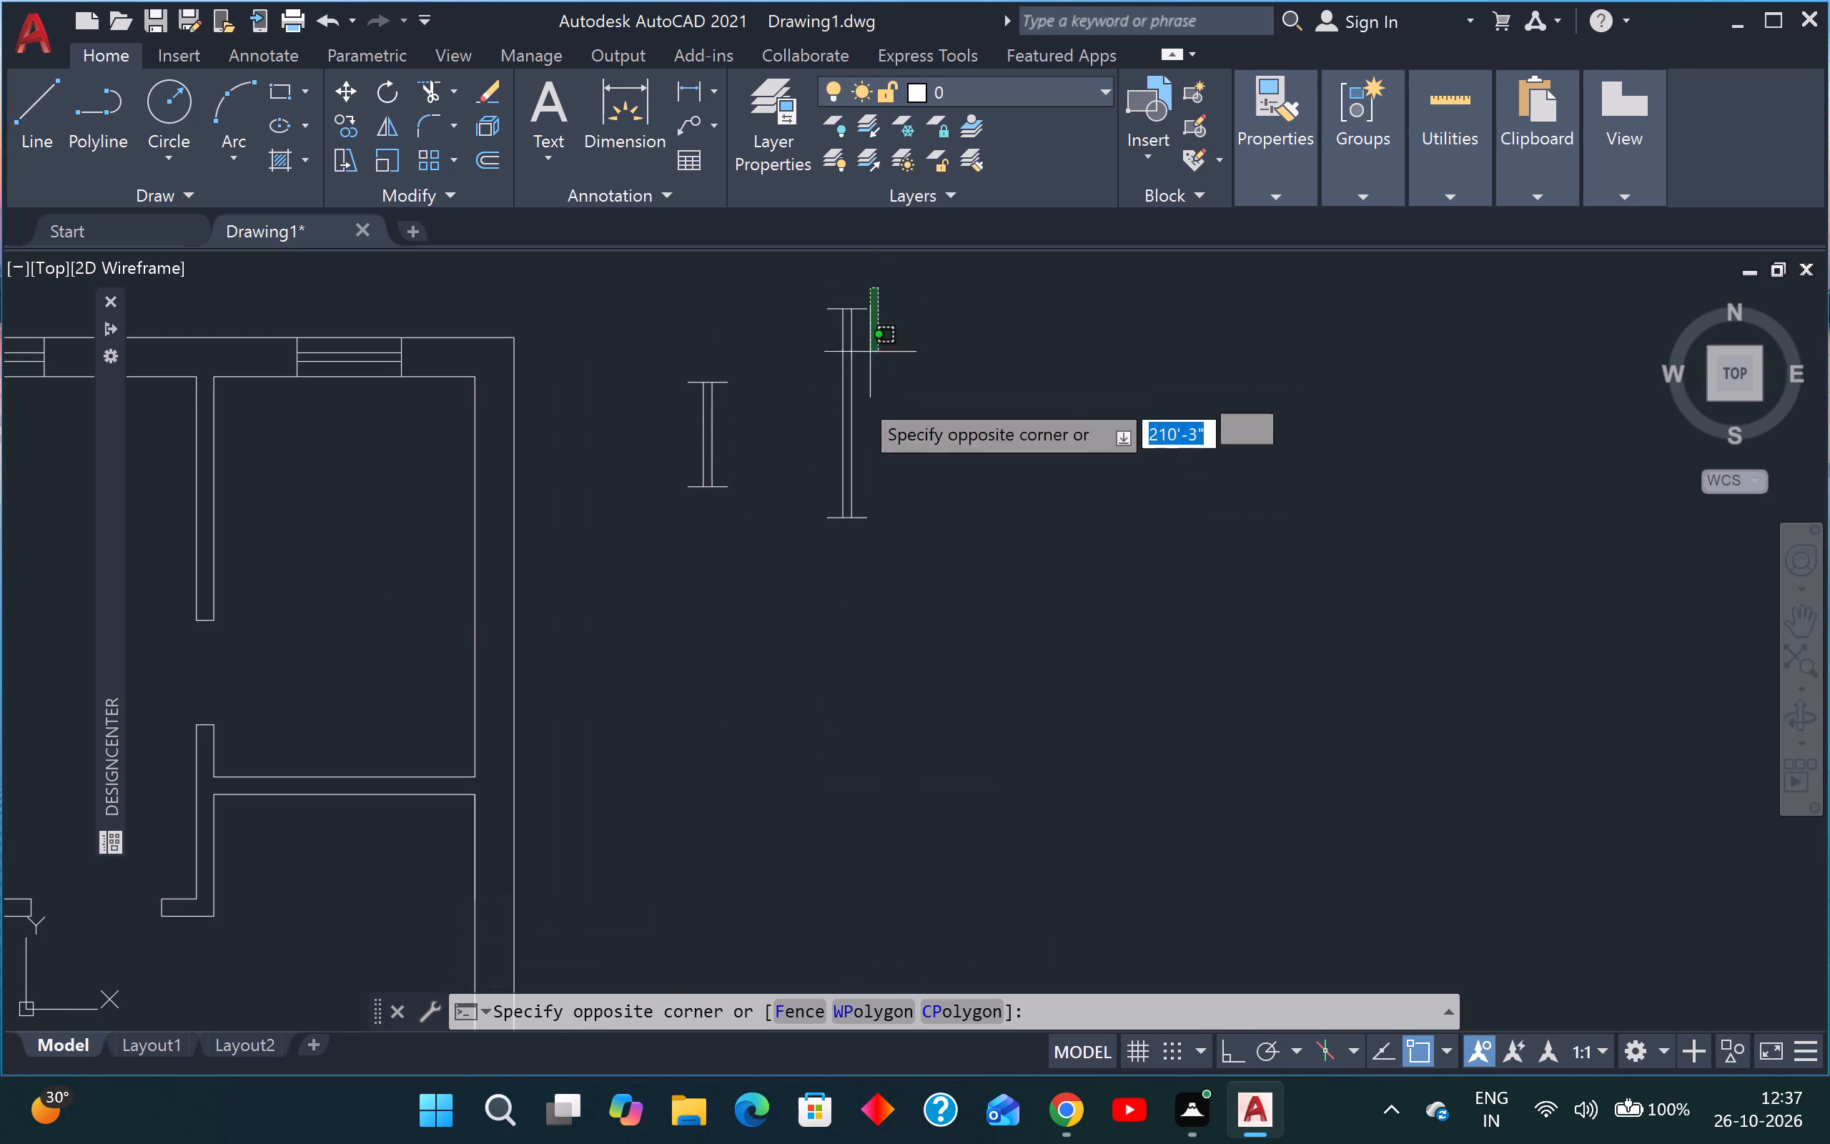
{"action": "left_click", "coordinate": [826, 561]}
{"action": "type", "text": "co"}
{"action": "key", "text": "Return"}
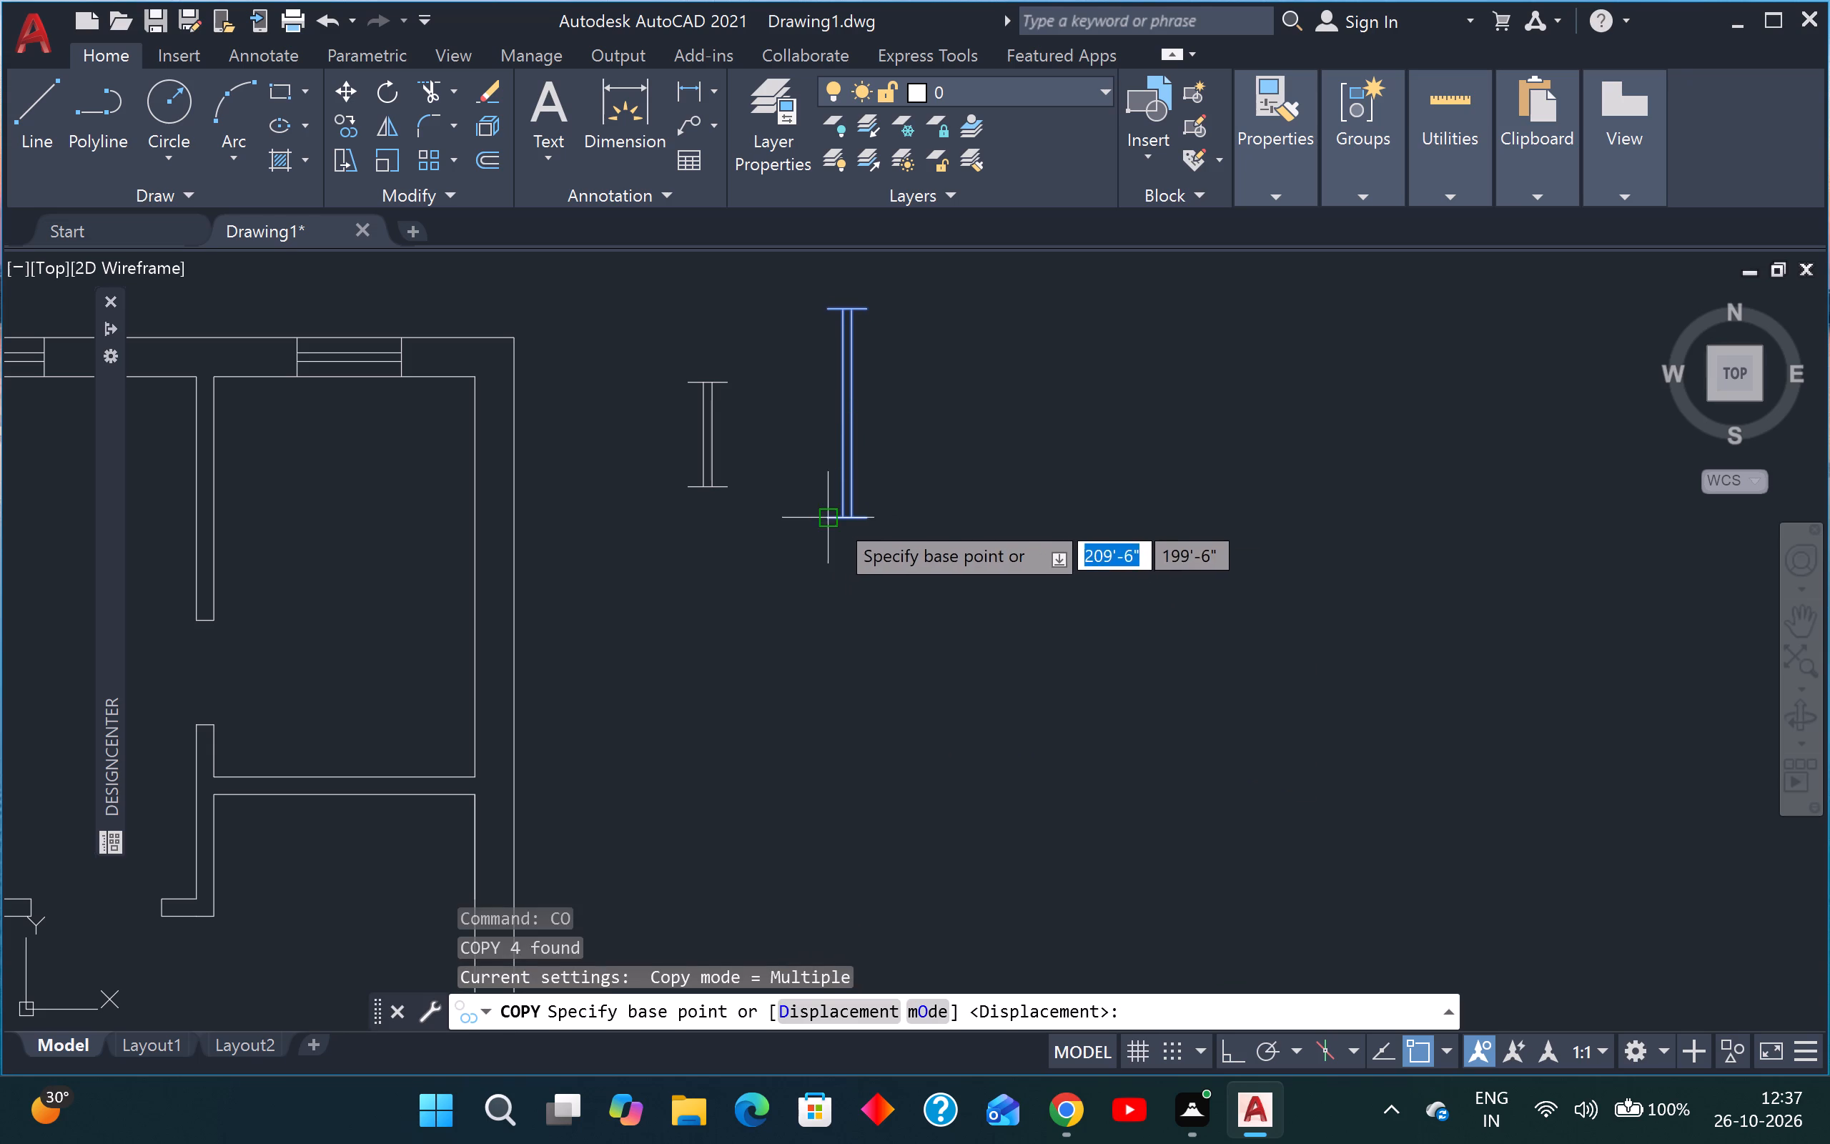
{"action": "left_click", "coordinate": [874, 518]}
{"action": "scroll", "coordinate": [926, 490], "scroll_direction": "down", "scroll_amount": 4}
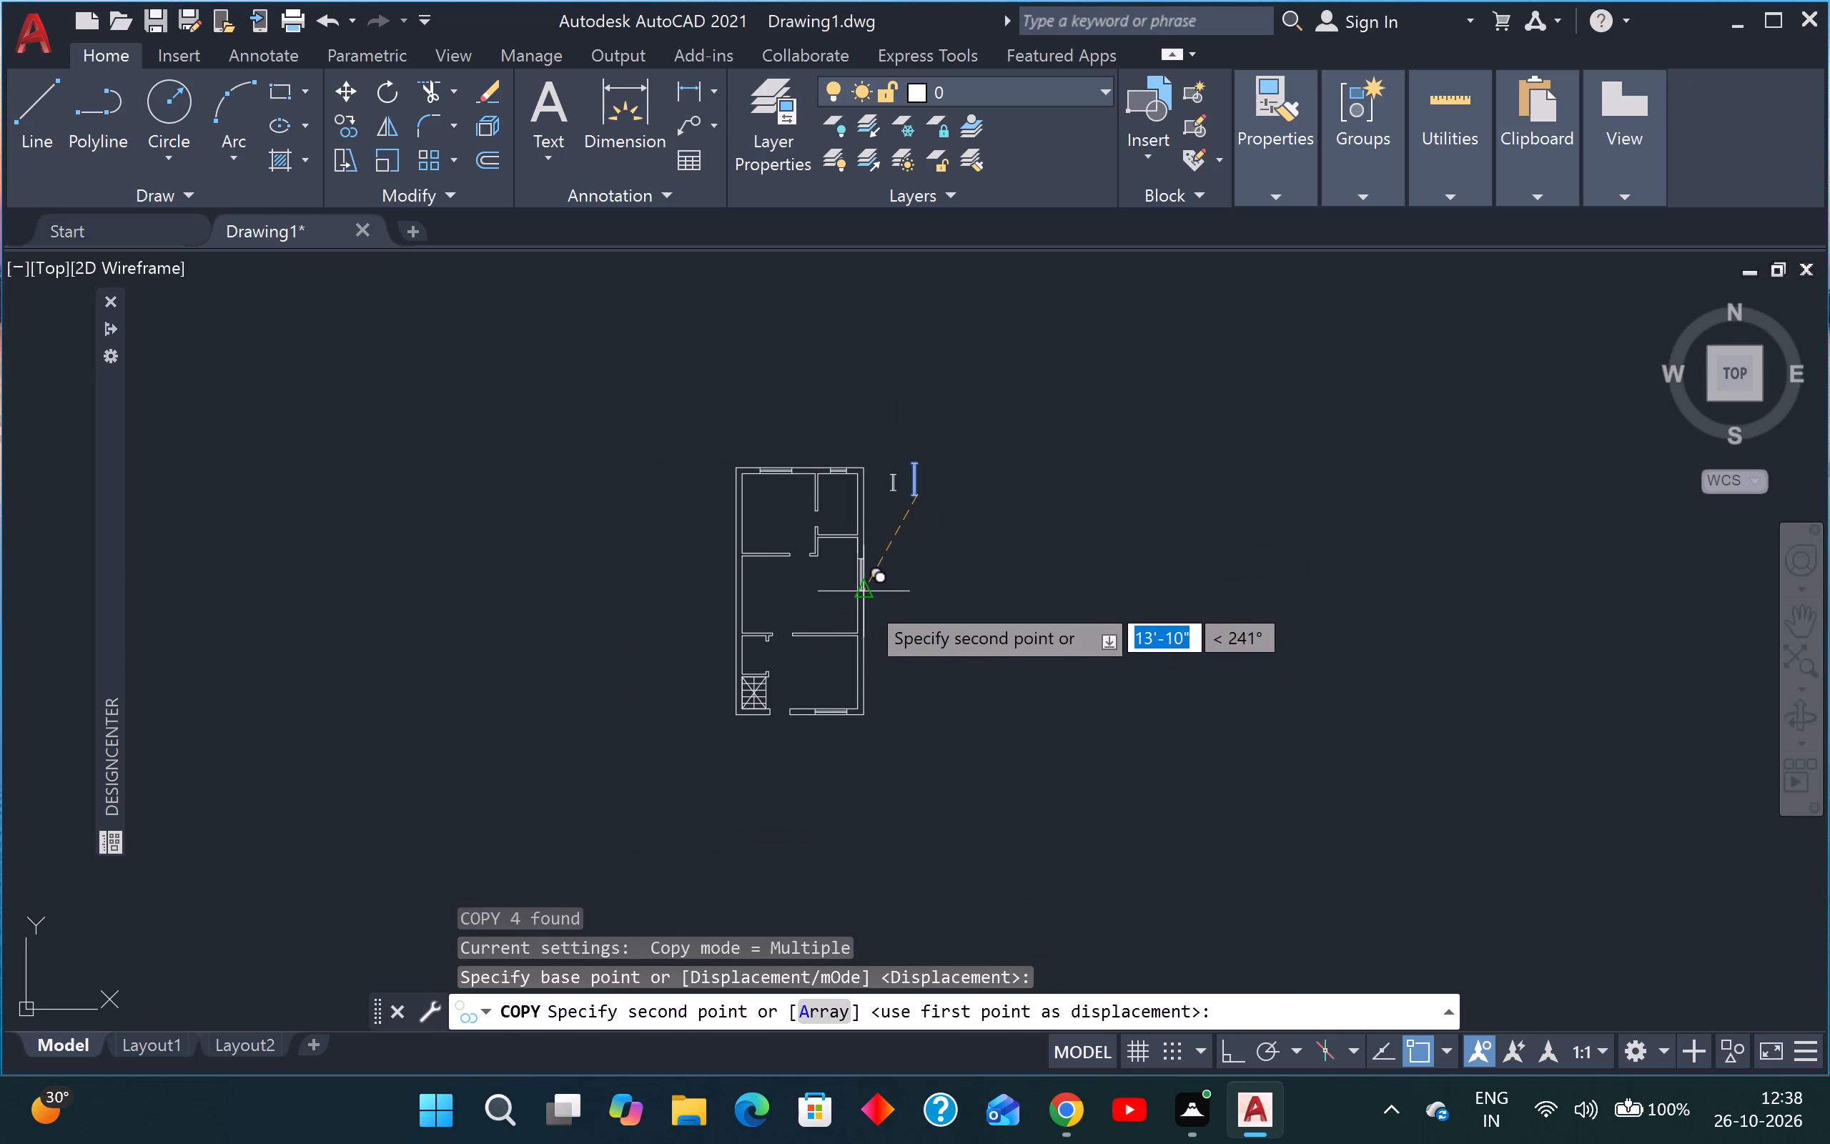
{"action": "scroll", "coordinate": [866, 541], "scroll_direction": "up", "scroll_amount": 4}
{"action": "scroll", "coordinate": [830, 744], "scroll_direction": "down", "scroll_amount": 2}
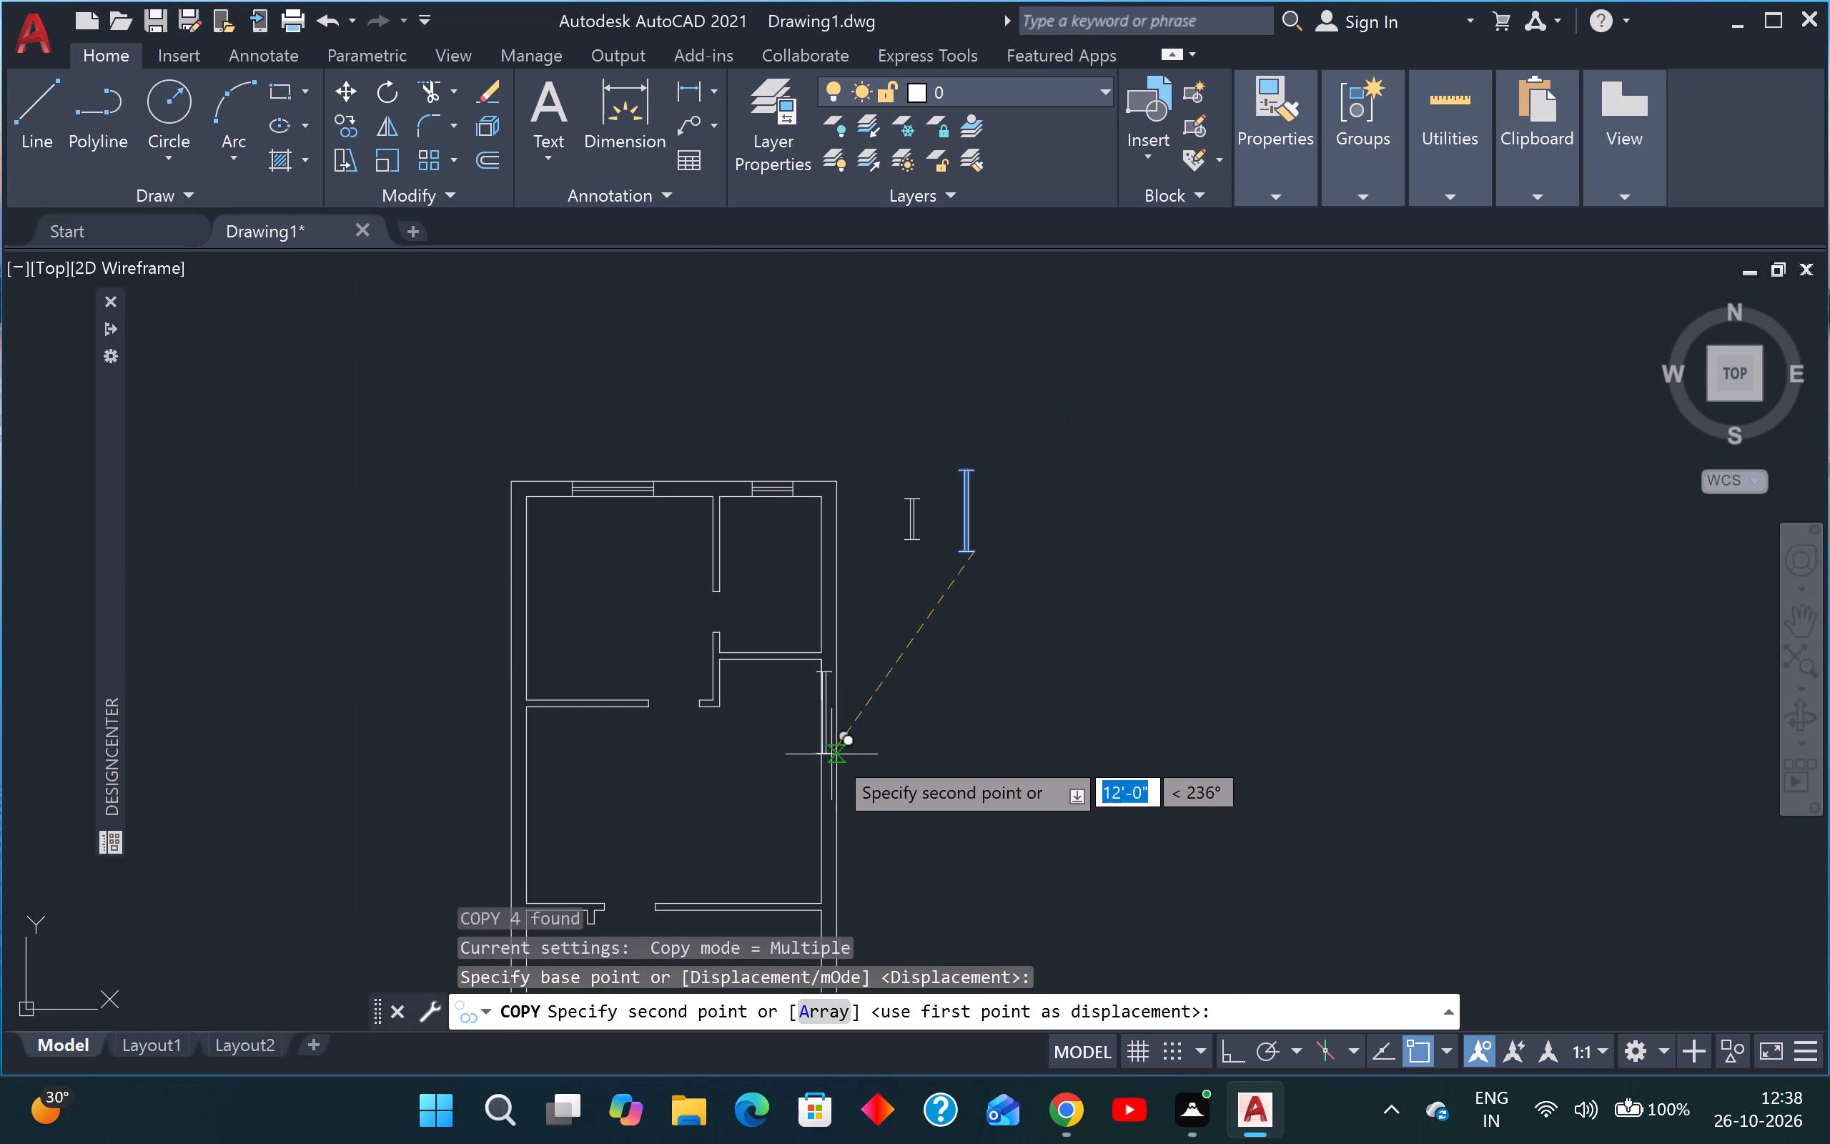
{"action": "scroll", "coordinate": [839, 789], "scroll_direction": "up", "scroll_amount": 2}
{"action": "left_click", "coordinate": [831, 729]}
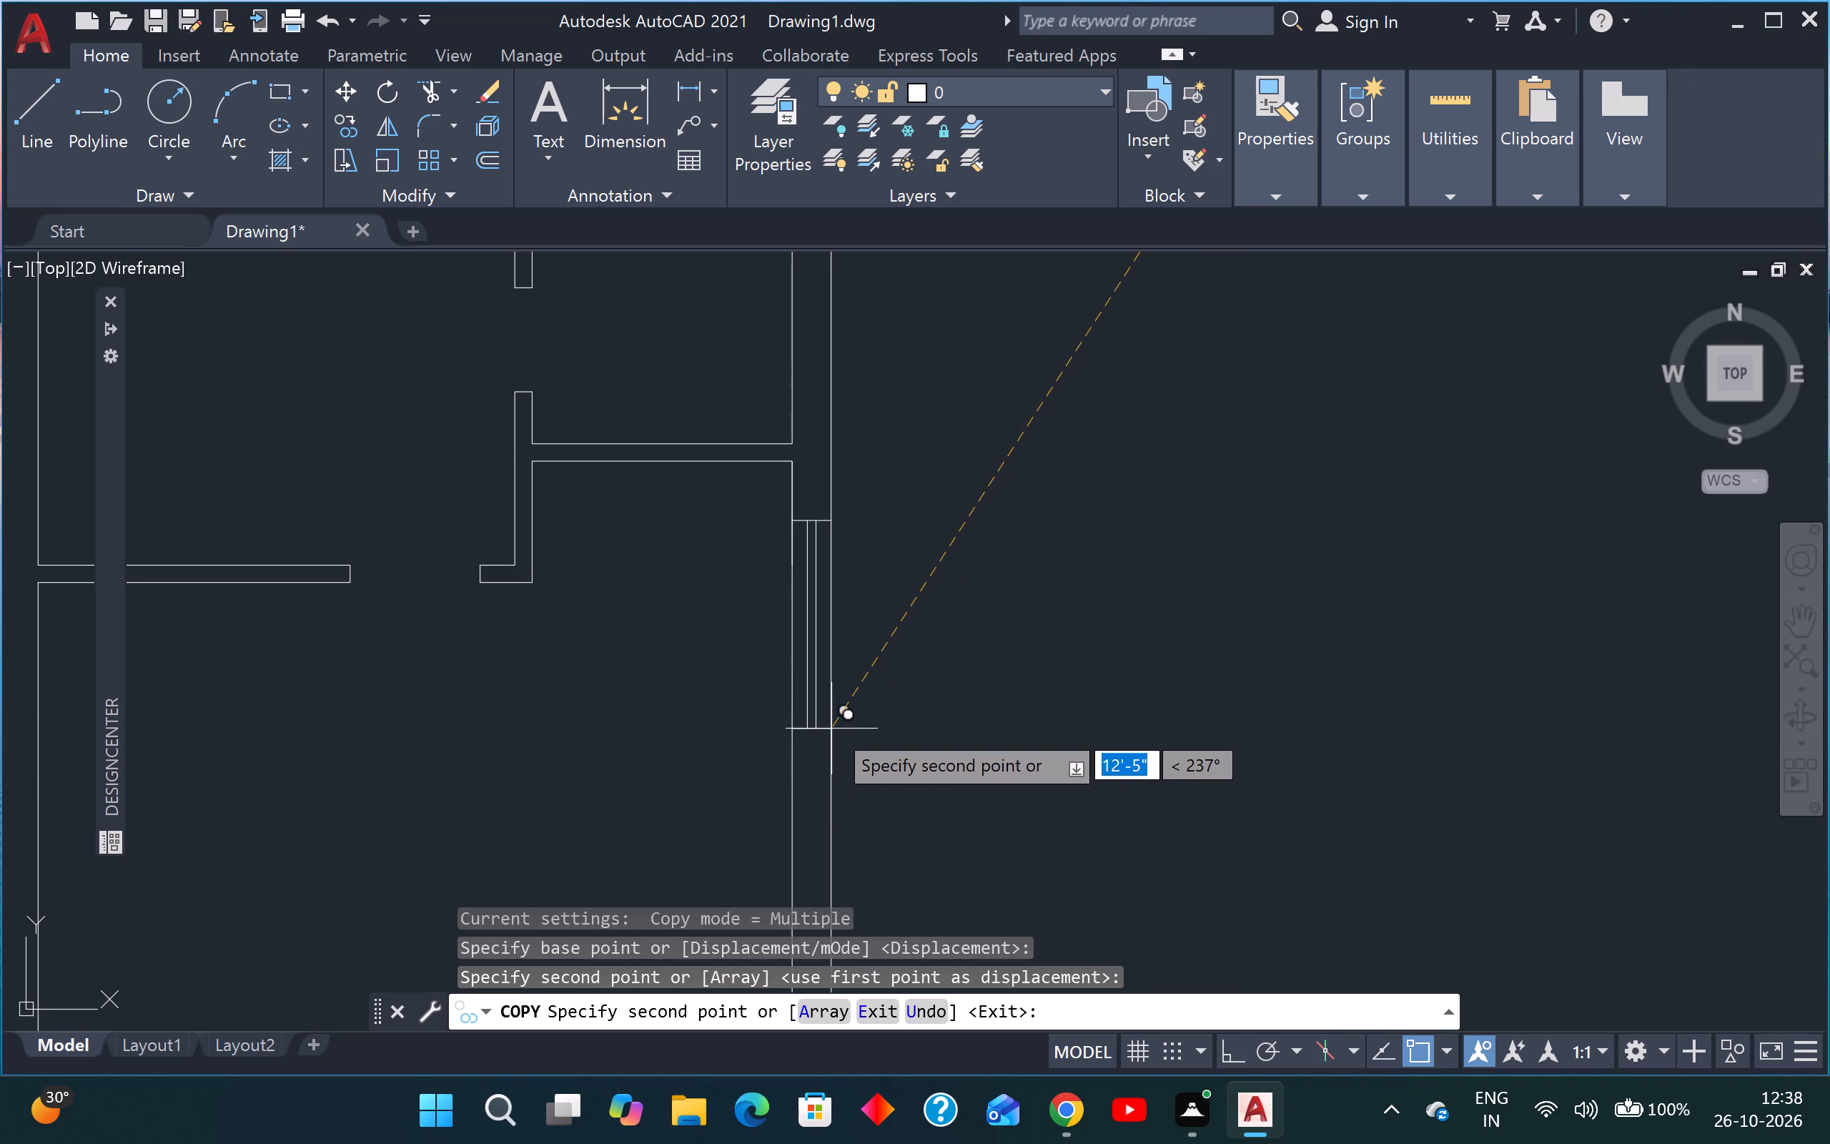
Place another copy of the vertical 4' window in the left outer wall of the middle room.
{"action": "scroll", "coordinate": [837, 728], "scroll_direction": "down", "scroll_amount": 3}
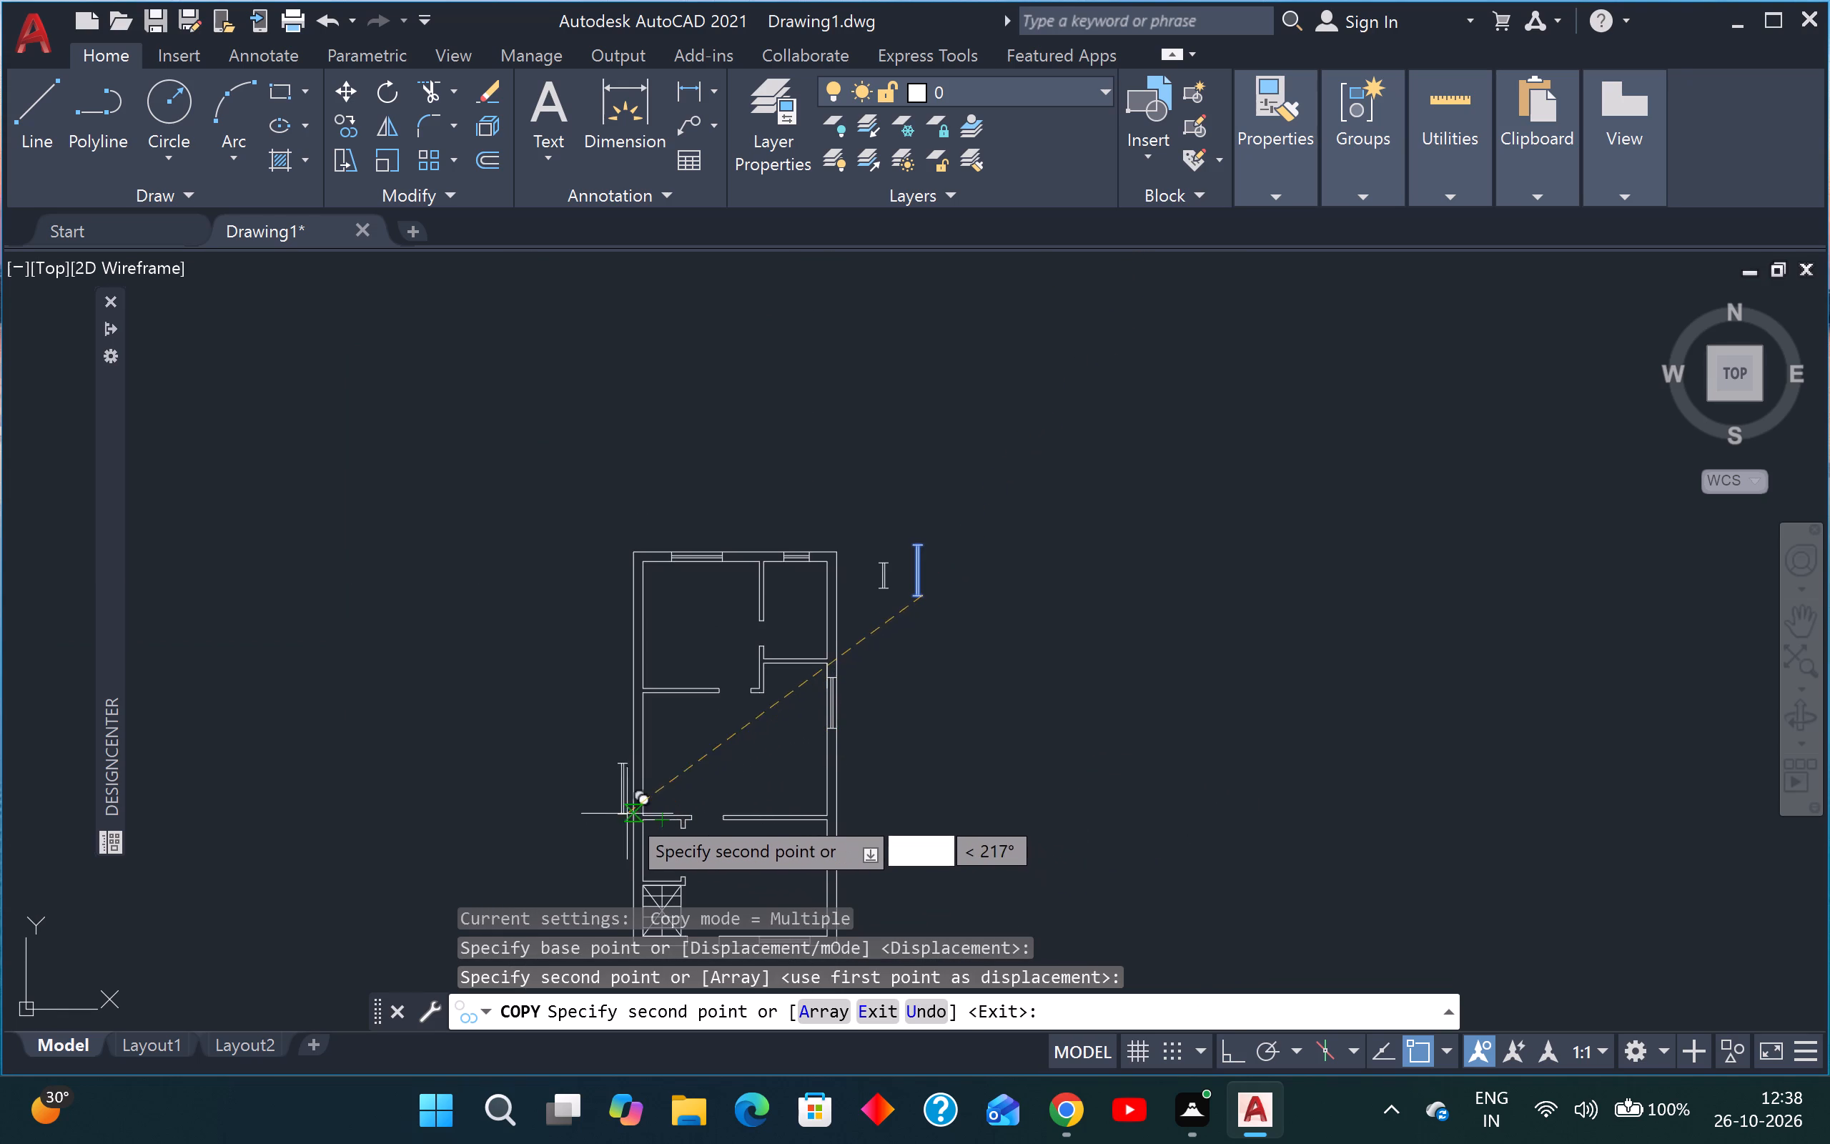
{"action": "scroll", "coordinate": [625, 786], "scroll_direction": "up", "scroll_amount": 4}
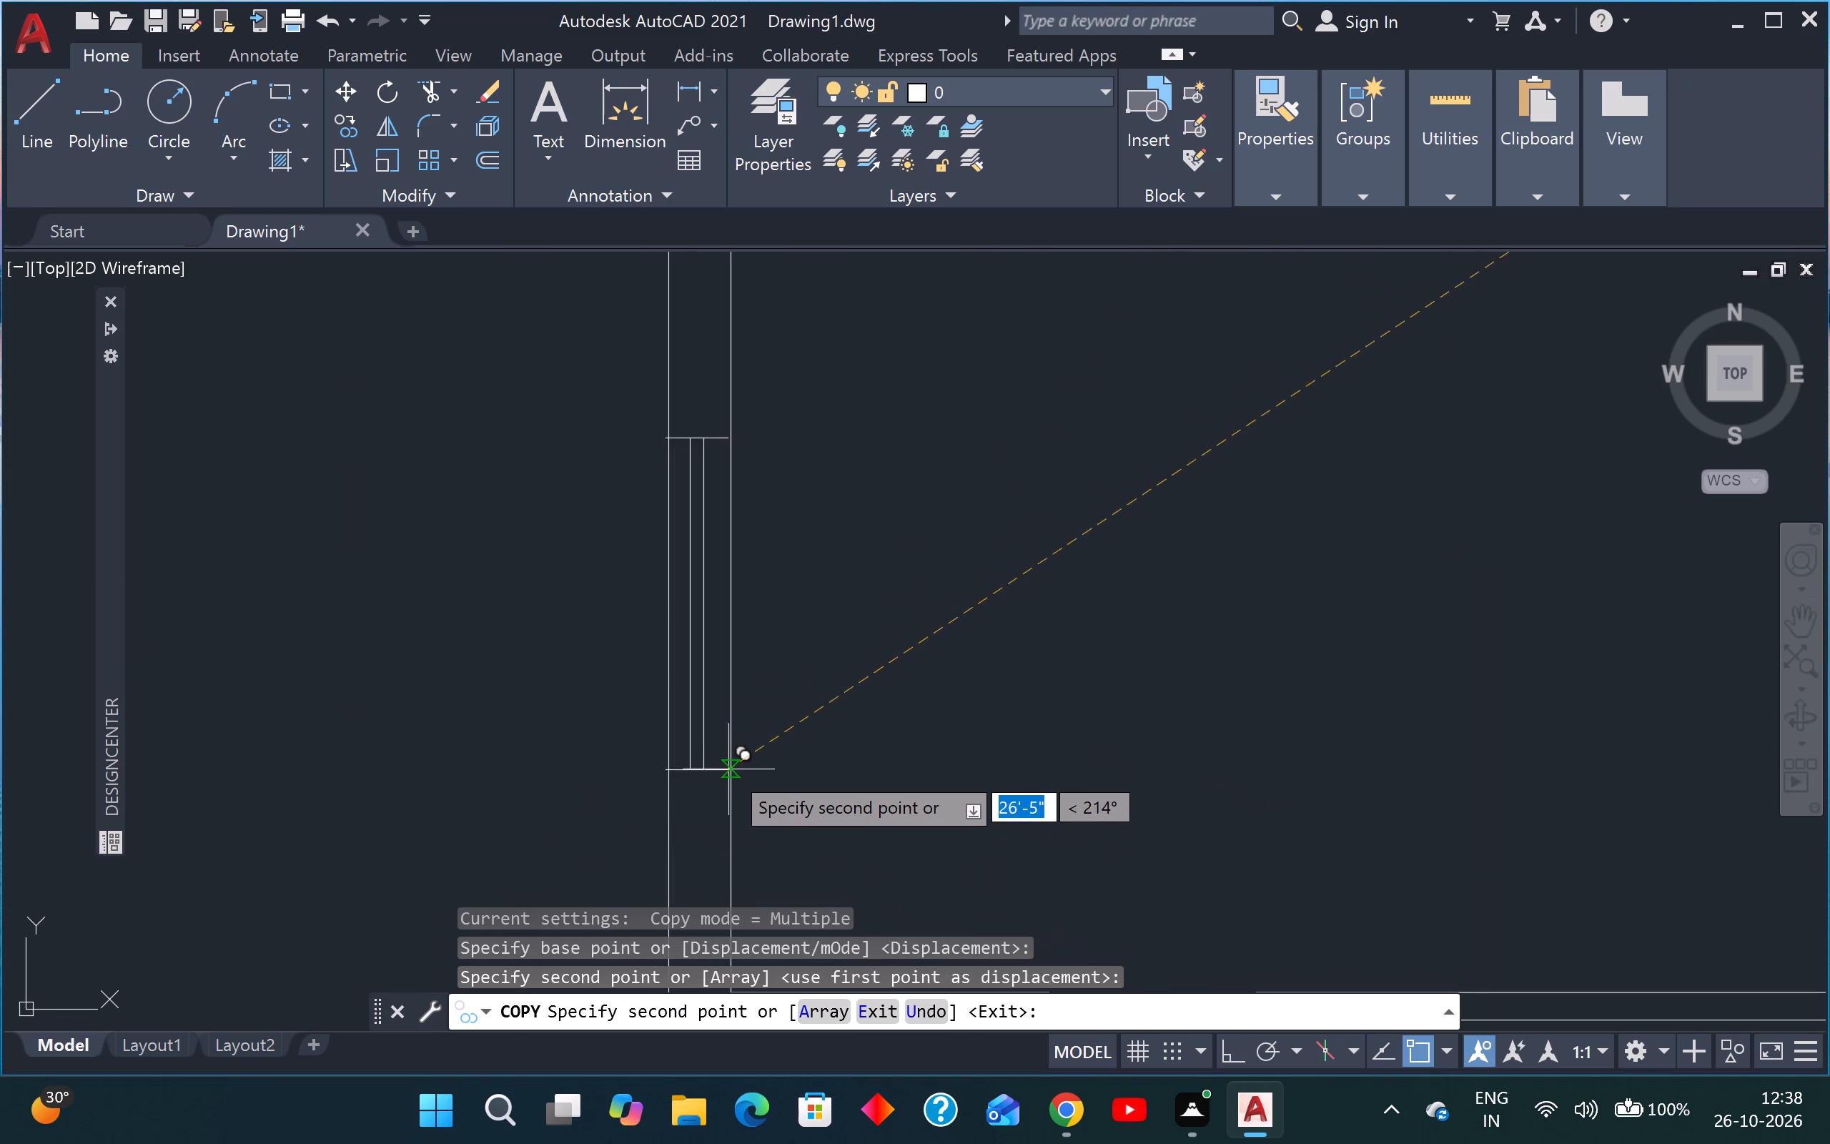
{"action": "left_click", "coordinate": [731, 749]}
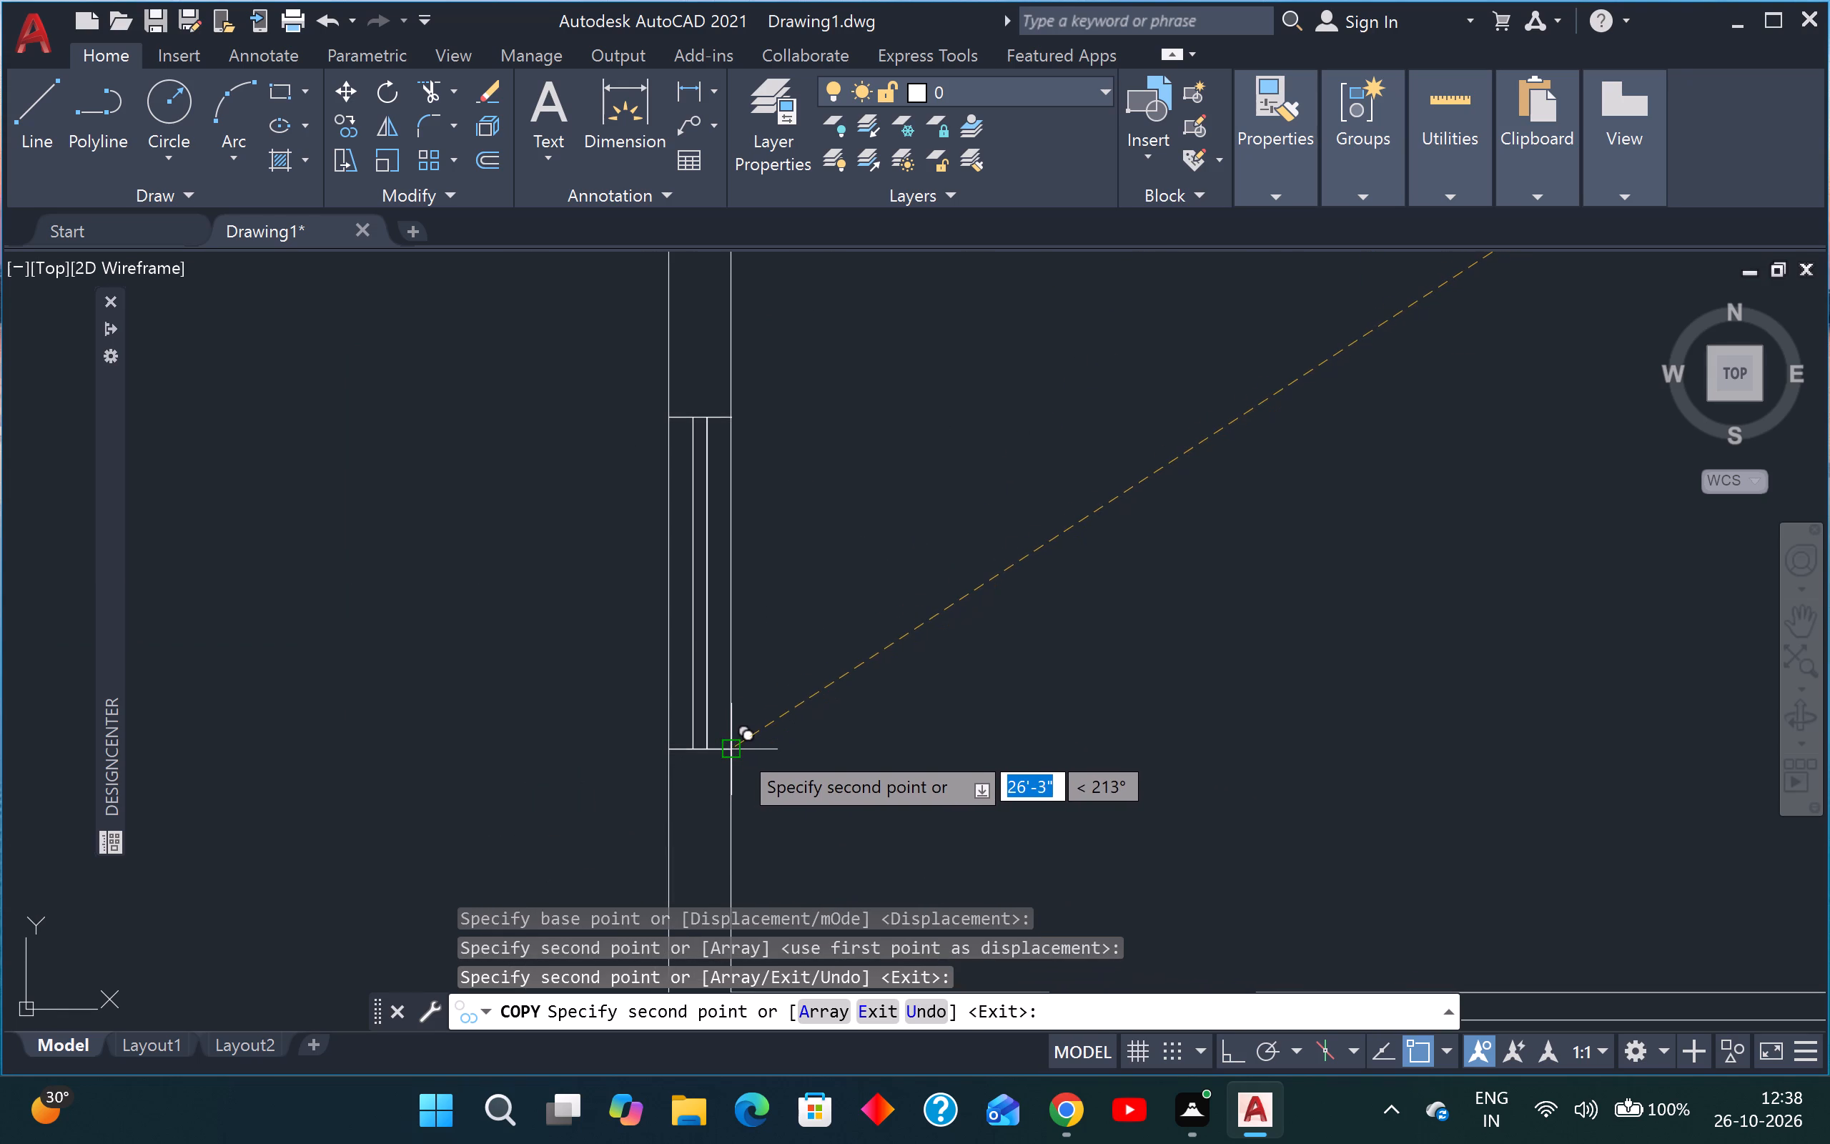
{"action": "scroll", "coordinate": [921, 698], "scroll_direction": "down", "scroll_amount": 3}
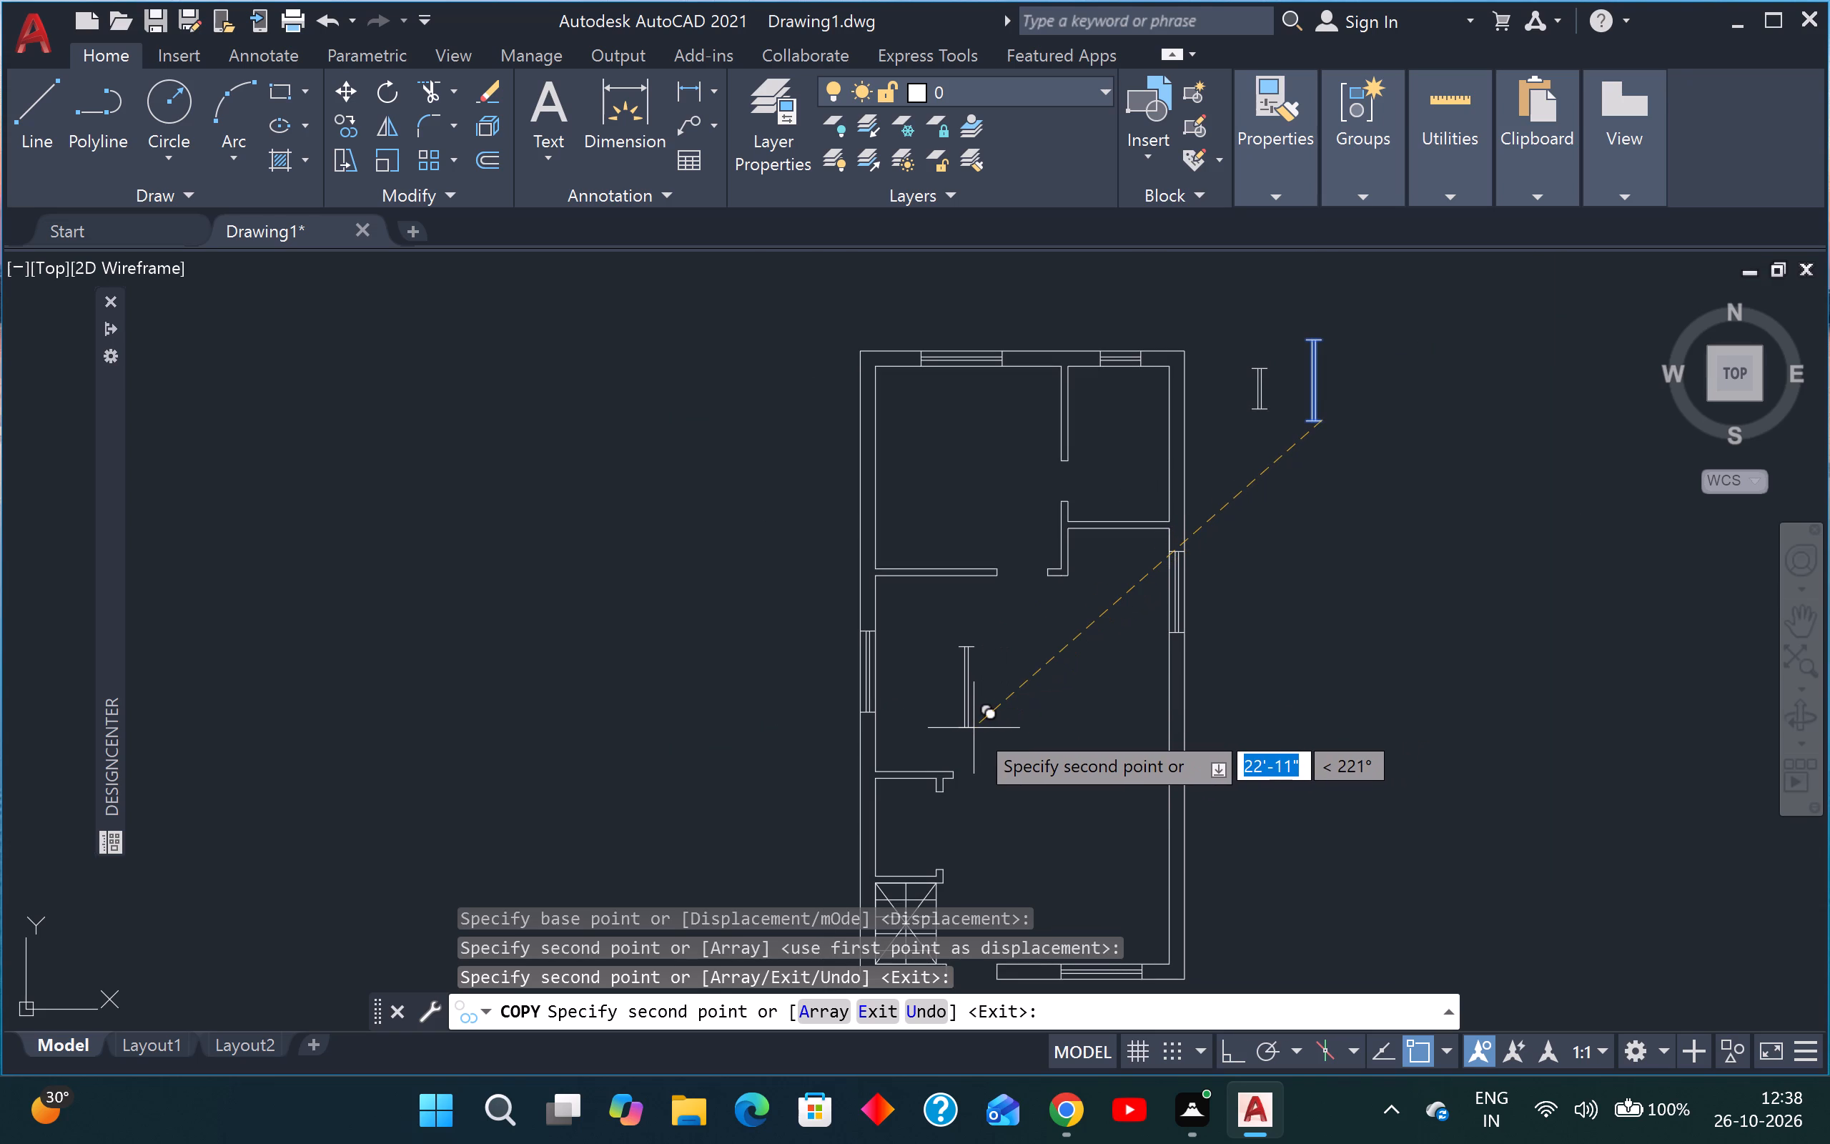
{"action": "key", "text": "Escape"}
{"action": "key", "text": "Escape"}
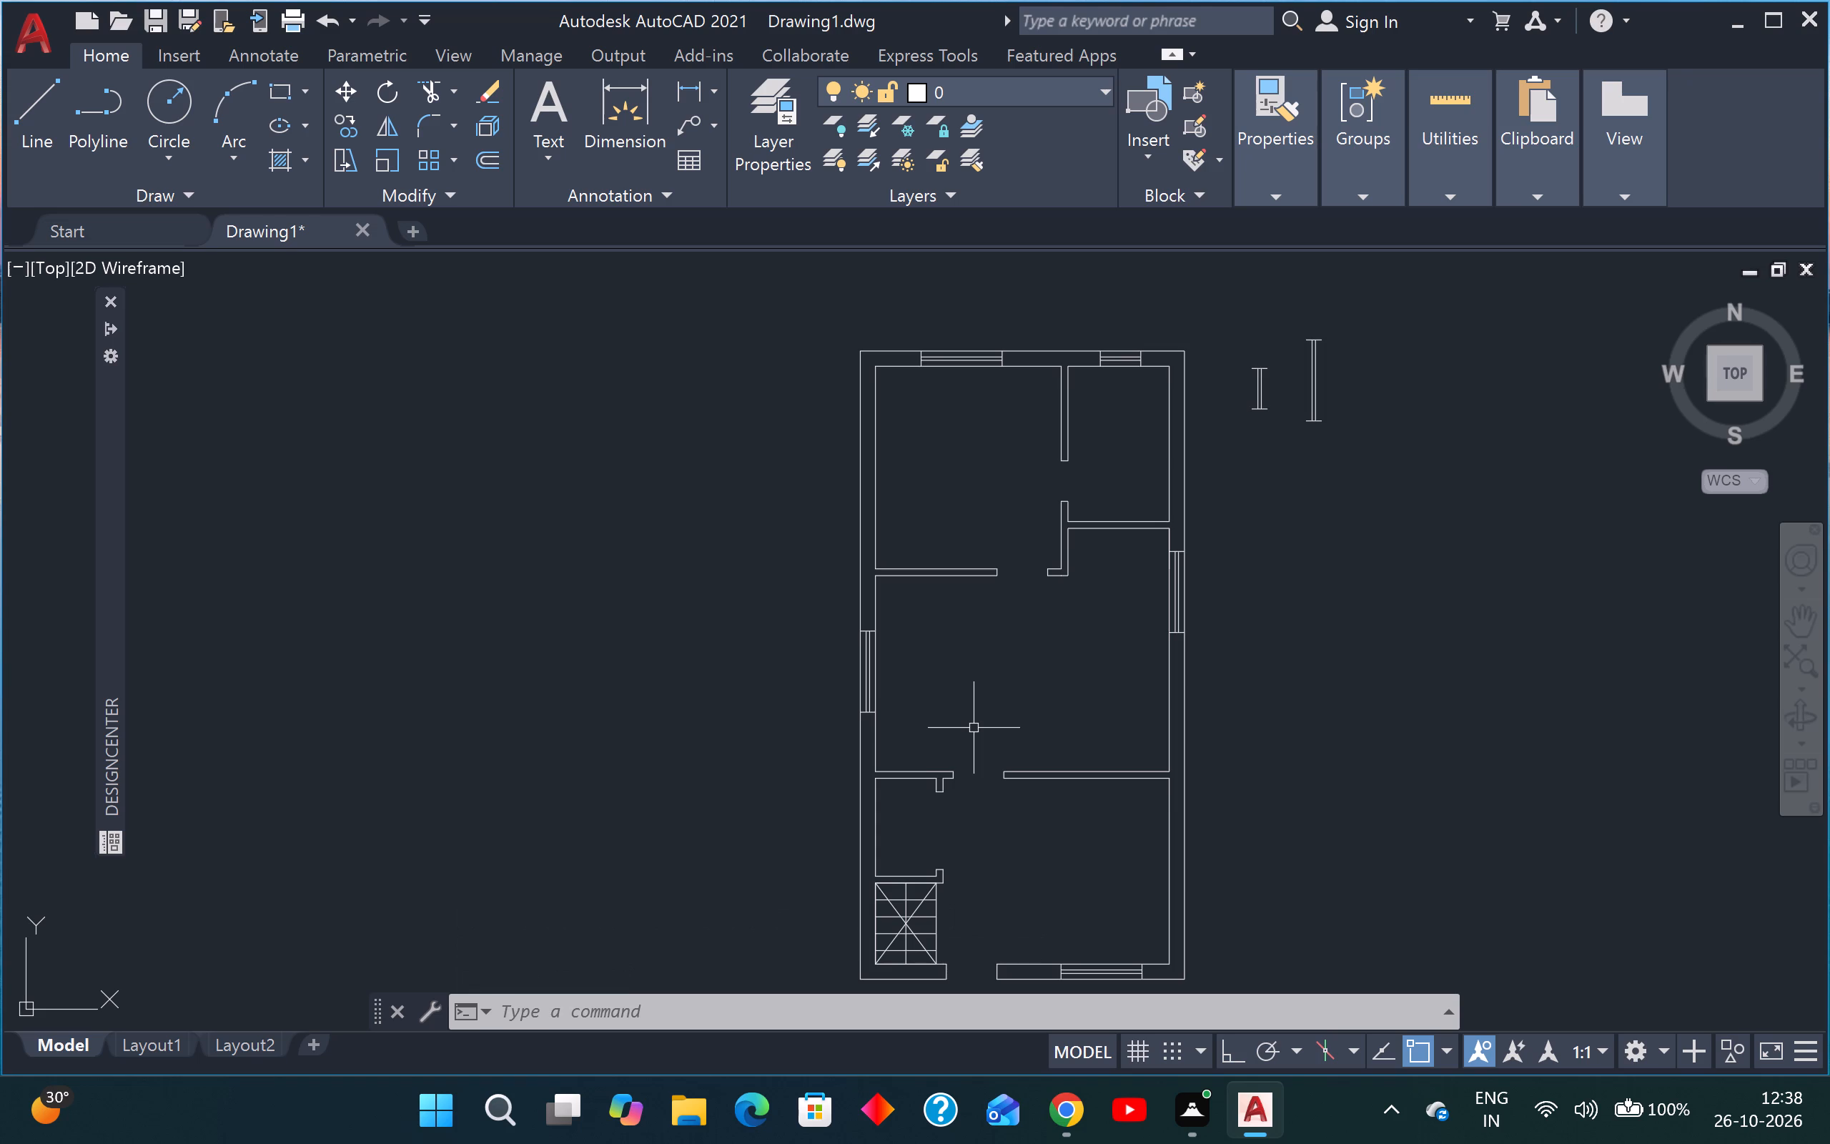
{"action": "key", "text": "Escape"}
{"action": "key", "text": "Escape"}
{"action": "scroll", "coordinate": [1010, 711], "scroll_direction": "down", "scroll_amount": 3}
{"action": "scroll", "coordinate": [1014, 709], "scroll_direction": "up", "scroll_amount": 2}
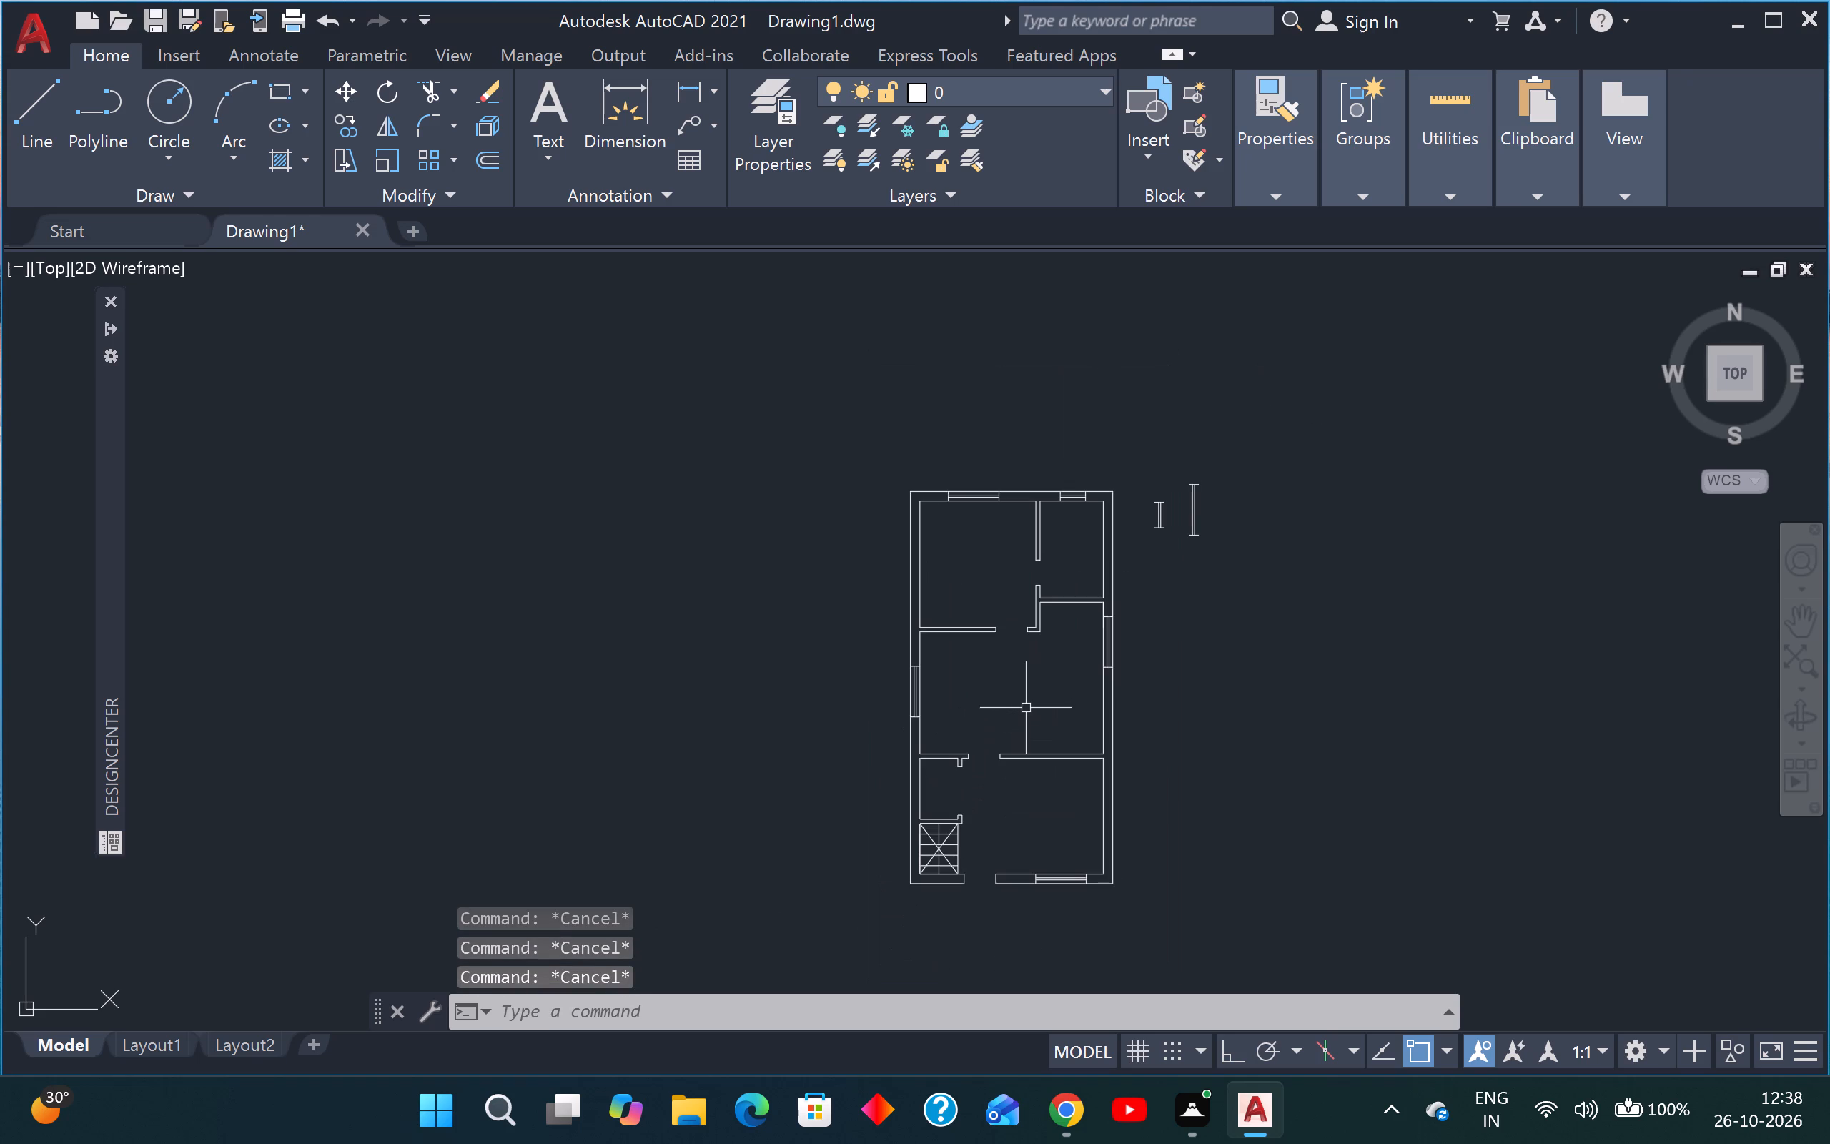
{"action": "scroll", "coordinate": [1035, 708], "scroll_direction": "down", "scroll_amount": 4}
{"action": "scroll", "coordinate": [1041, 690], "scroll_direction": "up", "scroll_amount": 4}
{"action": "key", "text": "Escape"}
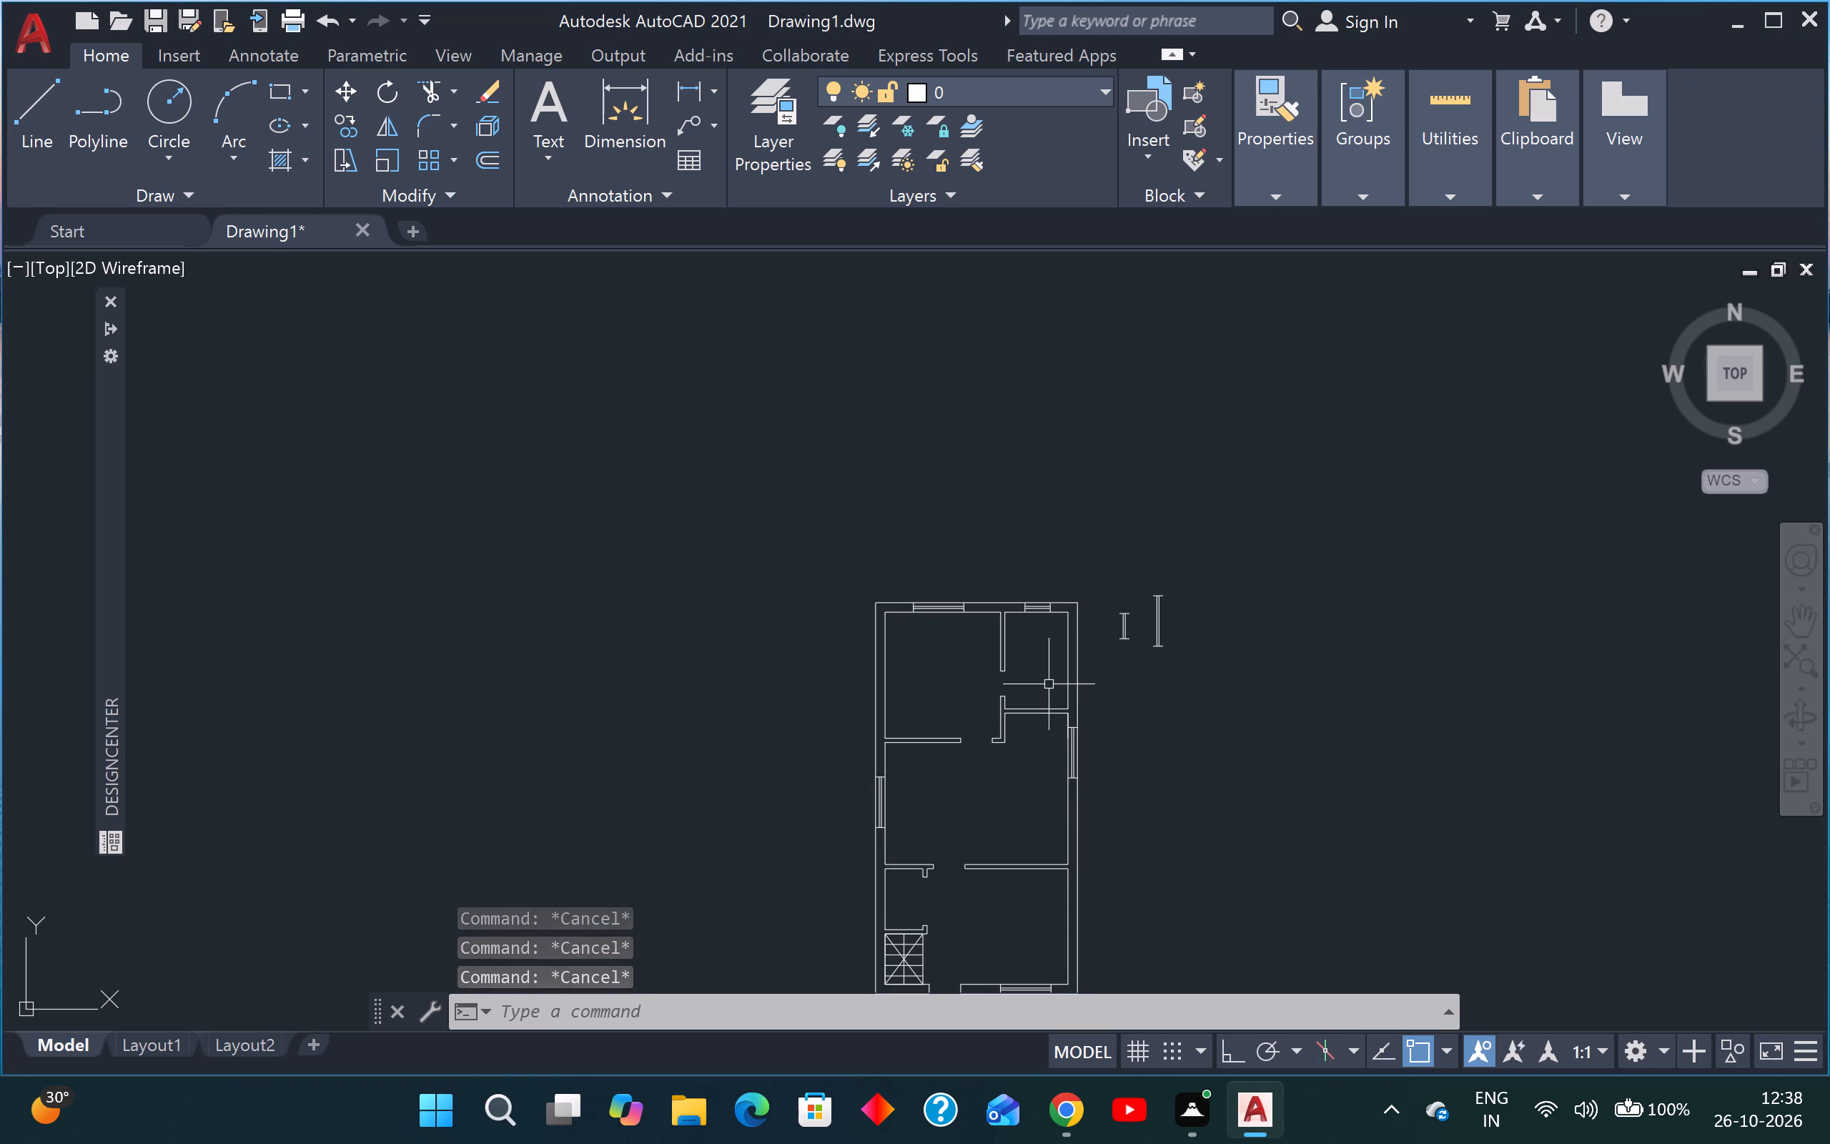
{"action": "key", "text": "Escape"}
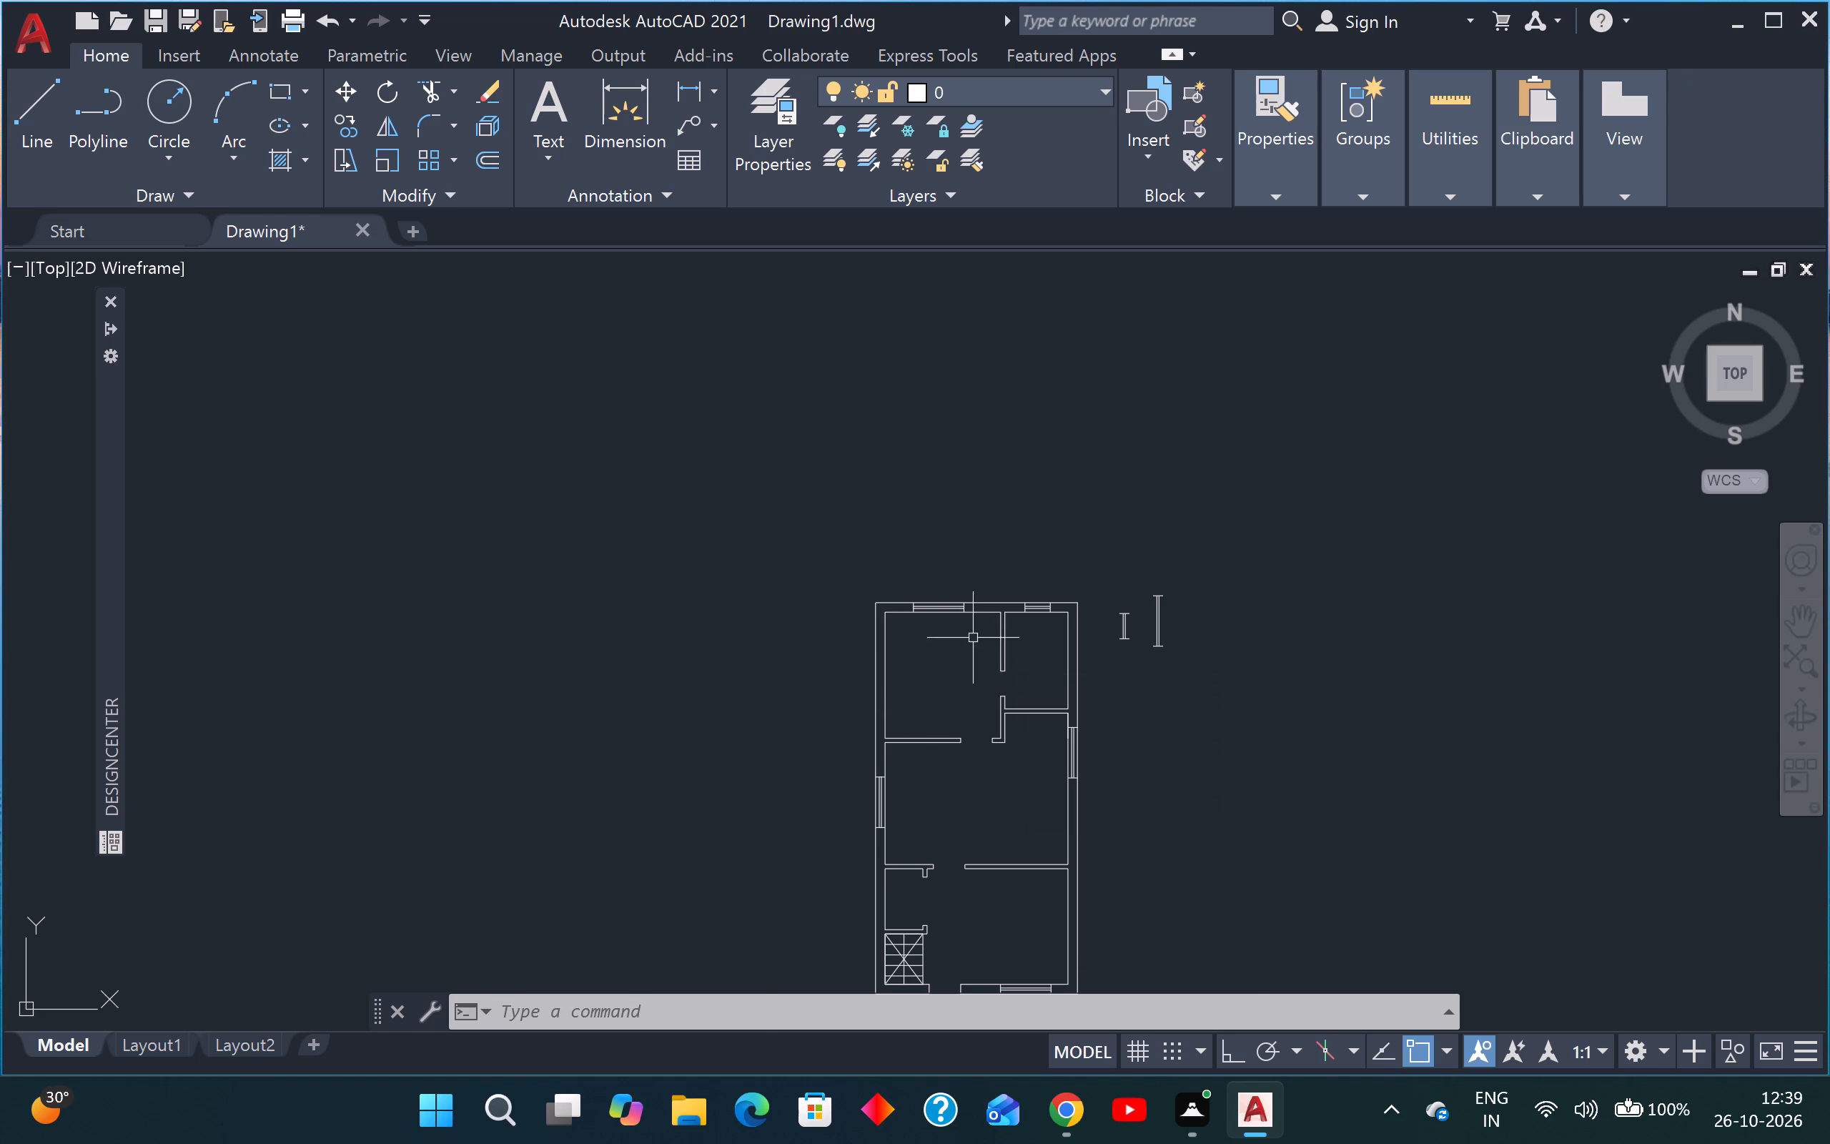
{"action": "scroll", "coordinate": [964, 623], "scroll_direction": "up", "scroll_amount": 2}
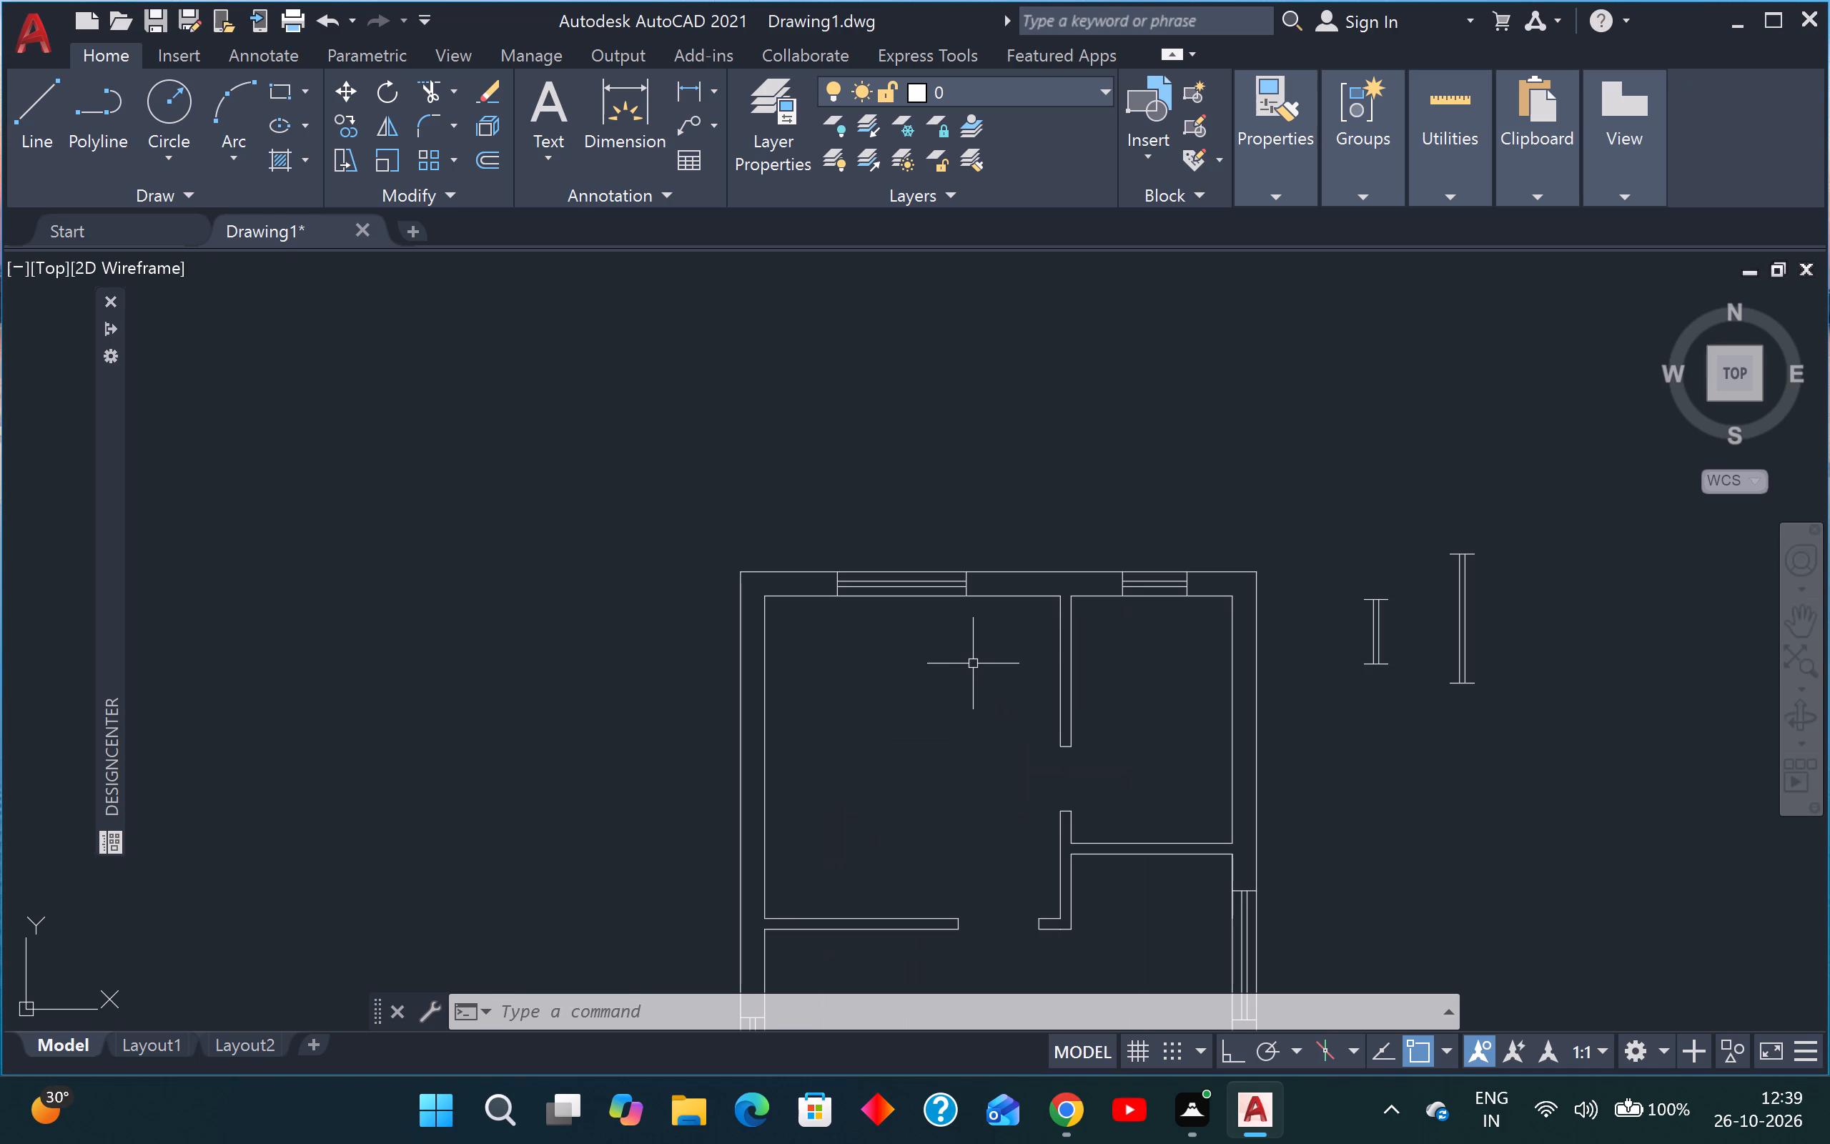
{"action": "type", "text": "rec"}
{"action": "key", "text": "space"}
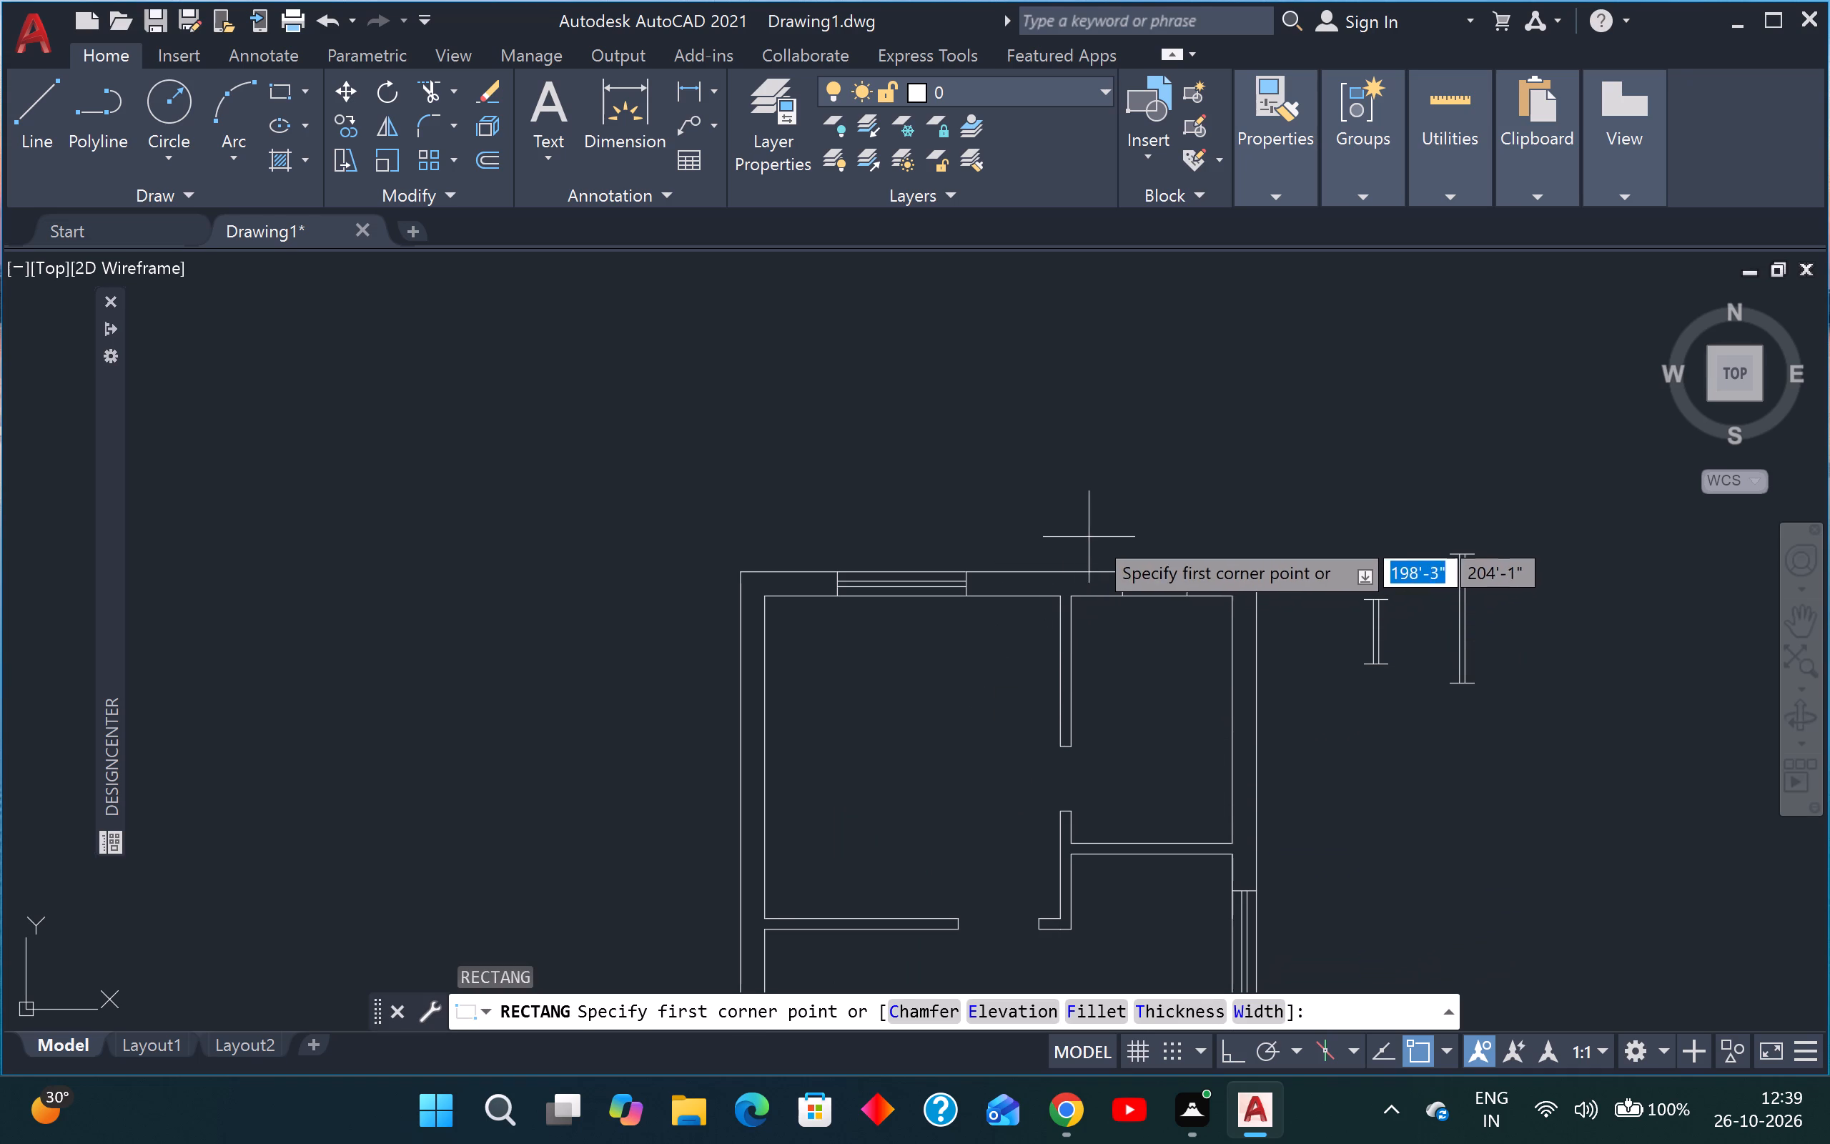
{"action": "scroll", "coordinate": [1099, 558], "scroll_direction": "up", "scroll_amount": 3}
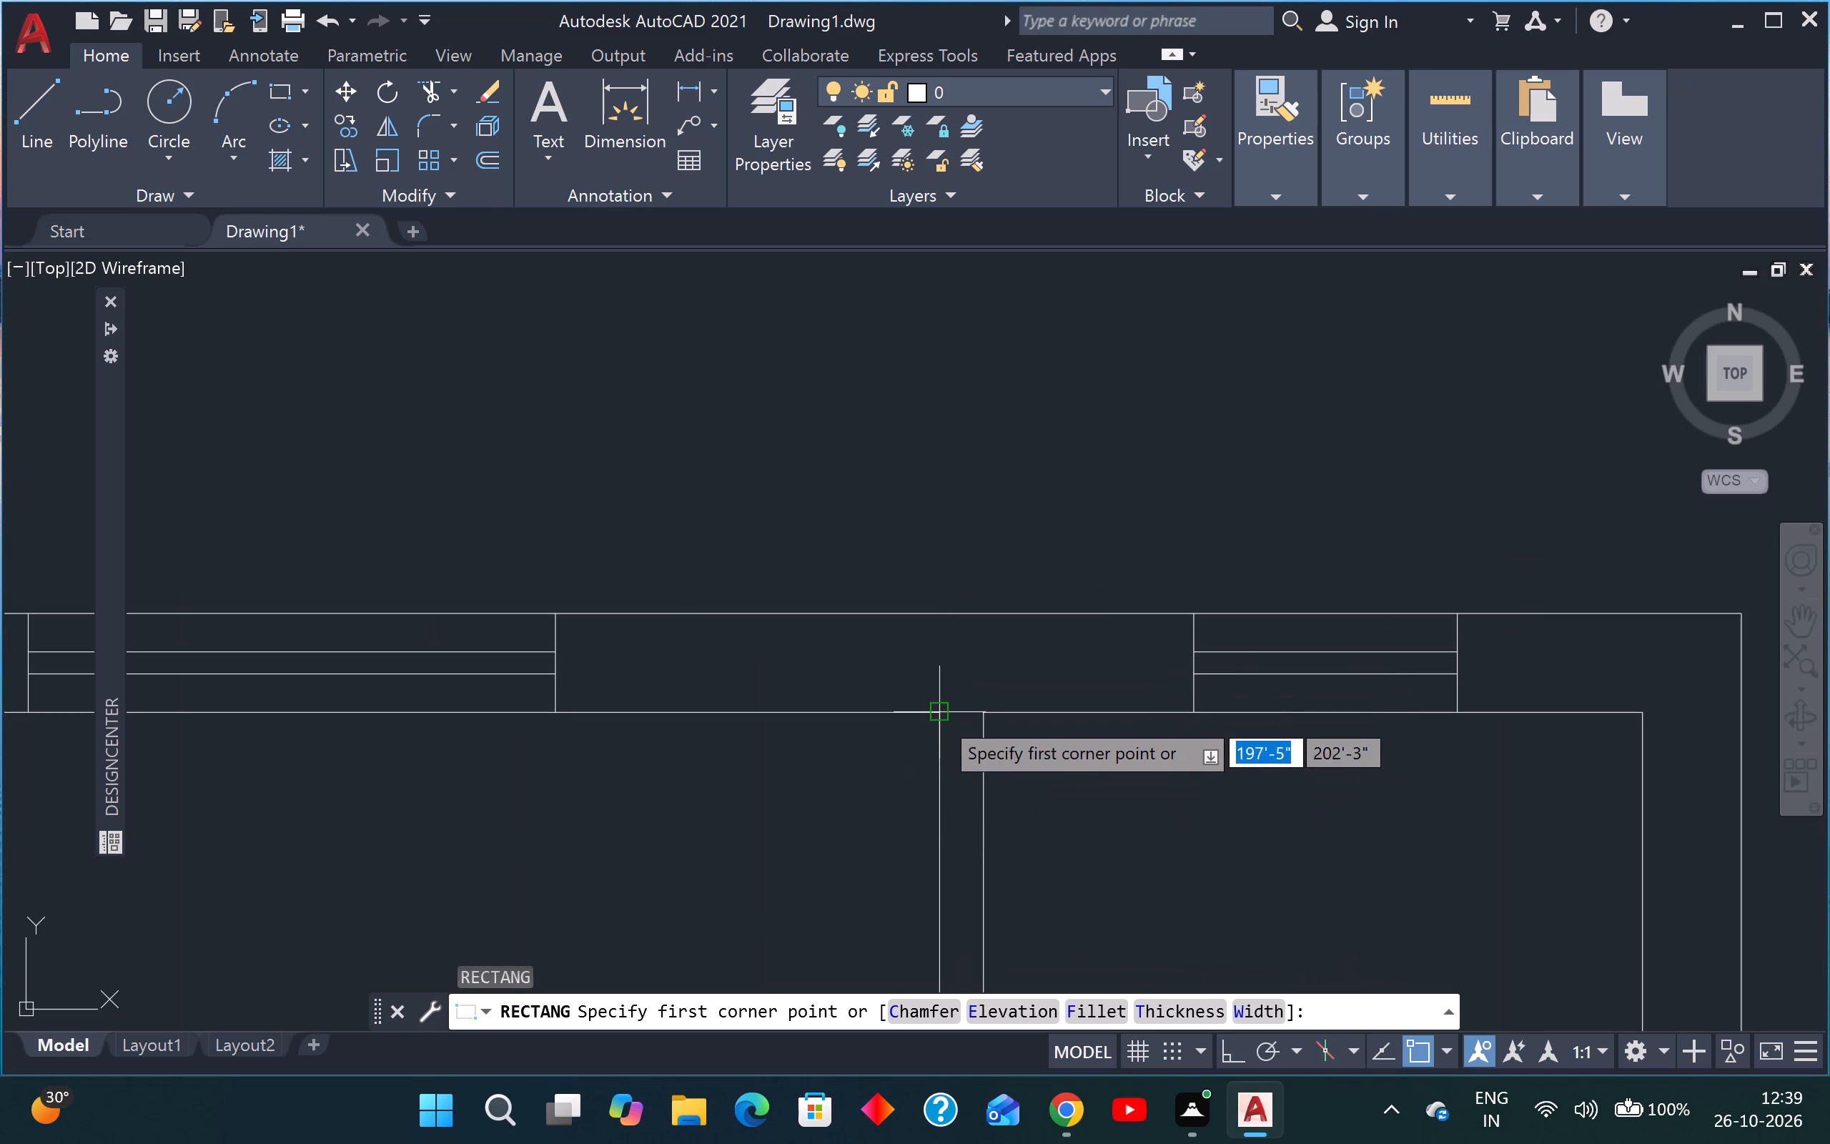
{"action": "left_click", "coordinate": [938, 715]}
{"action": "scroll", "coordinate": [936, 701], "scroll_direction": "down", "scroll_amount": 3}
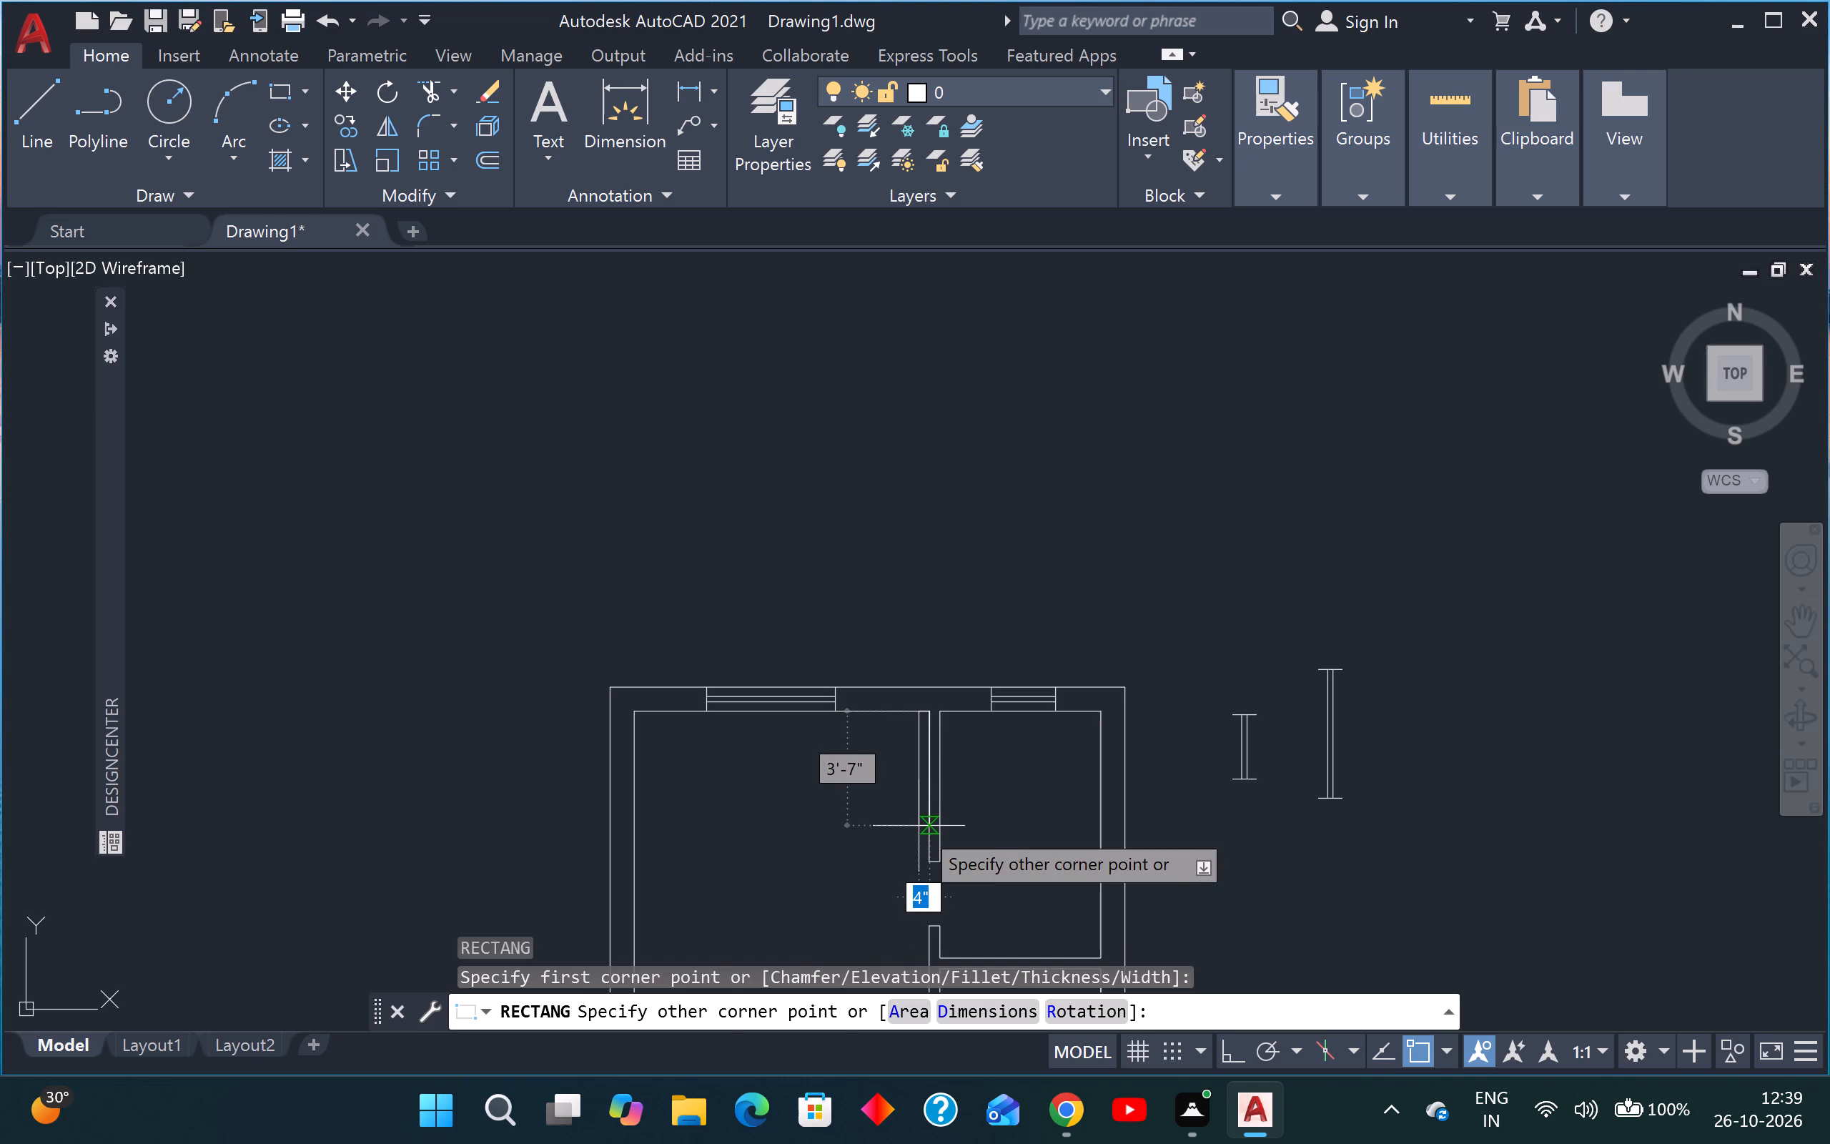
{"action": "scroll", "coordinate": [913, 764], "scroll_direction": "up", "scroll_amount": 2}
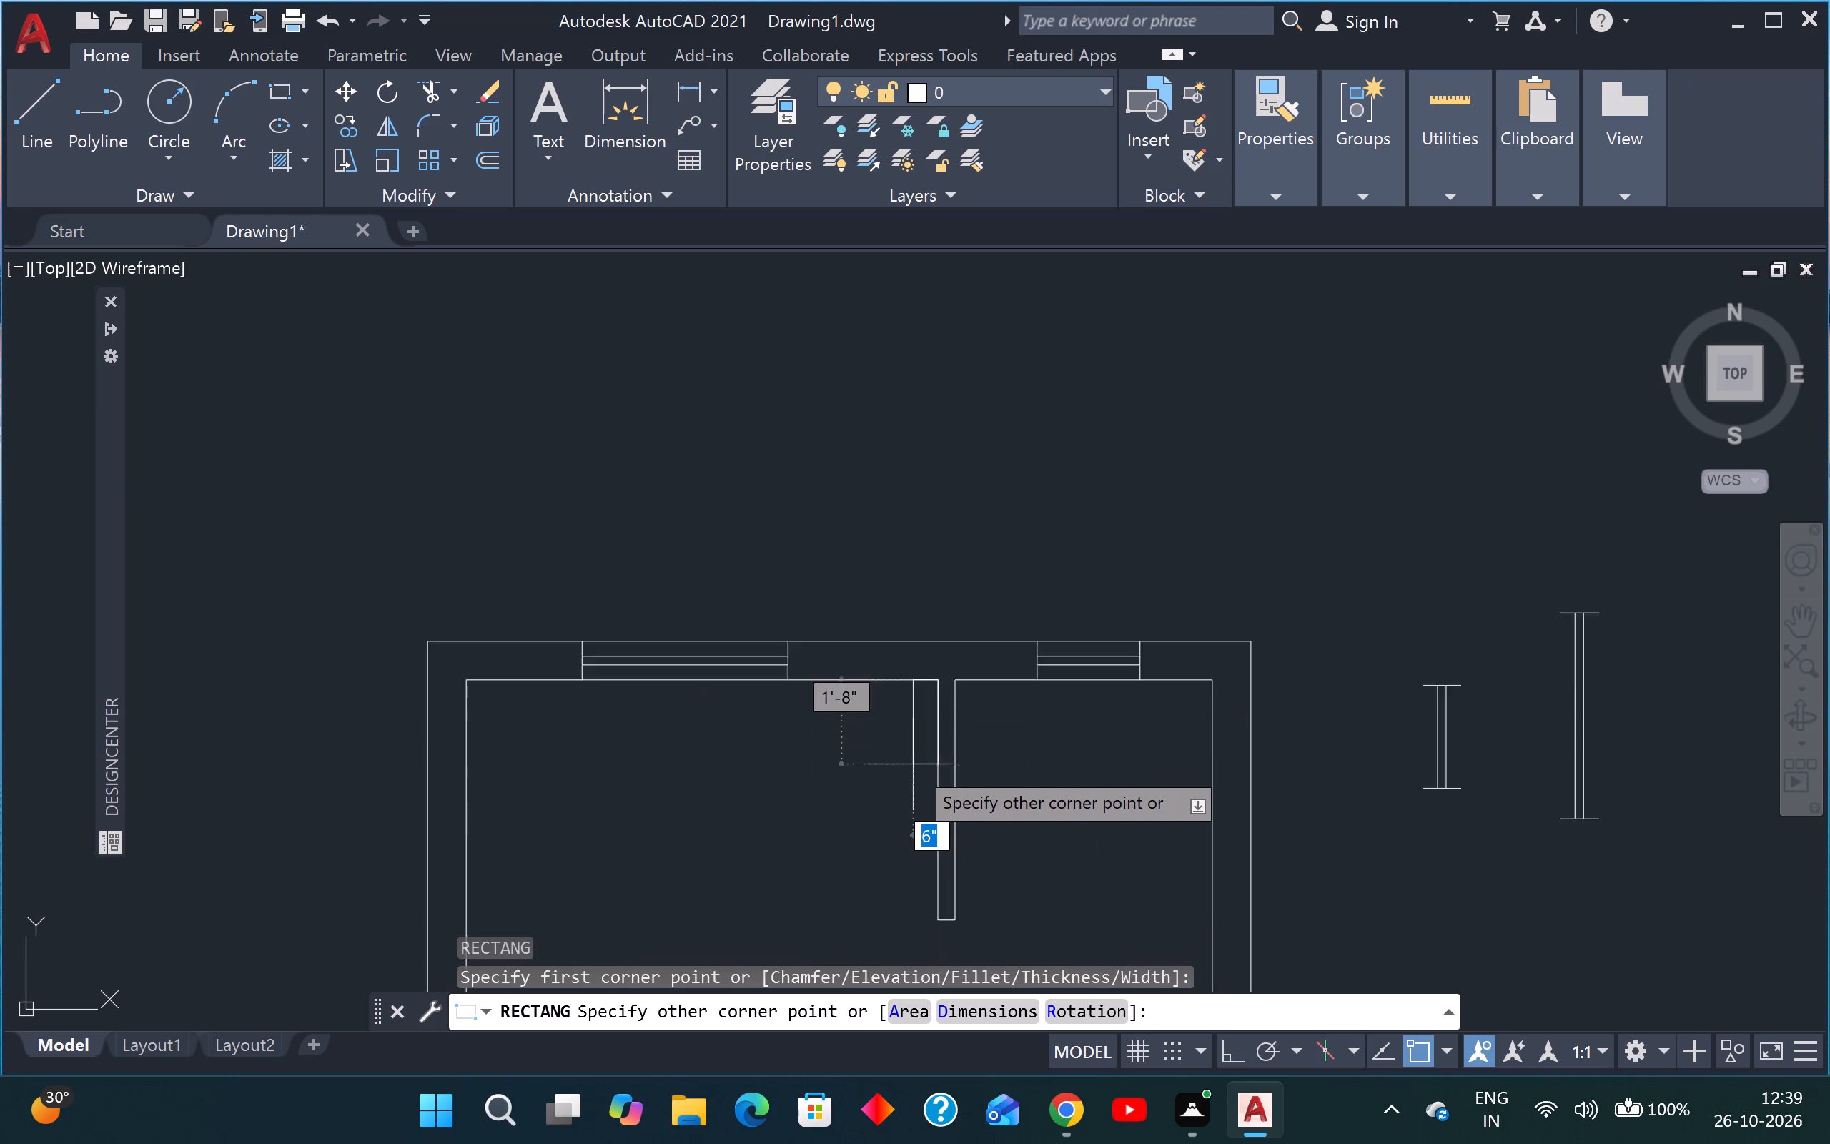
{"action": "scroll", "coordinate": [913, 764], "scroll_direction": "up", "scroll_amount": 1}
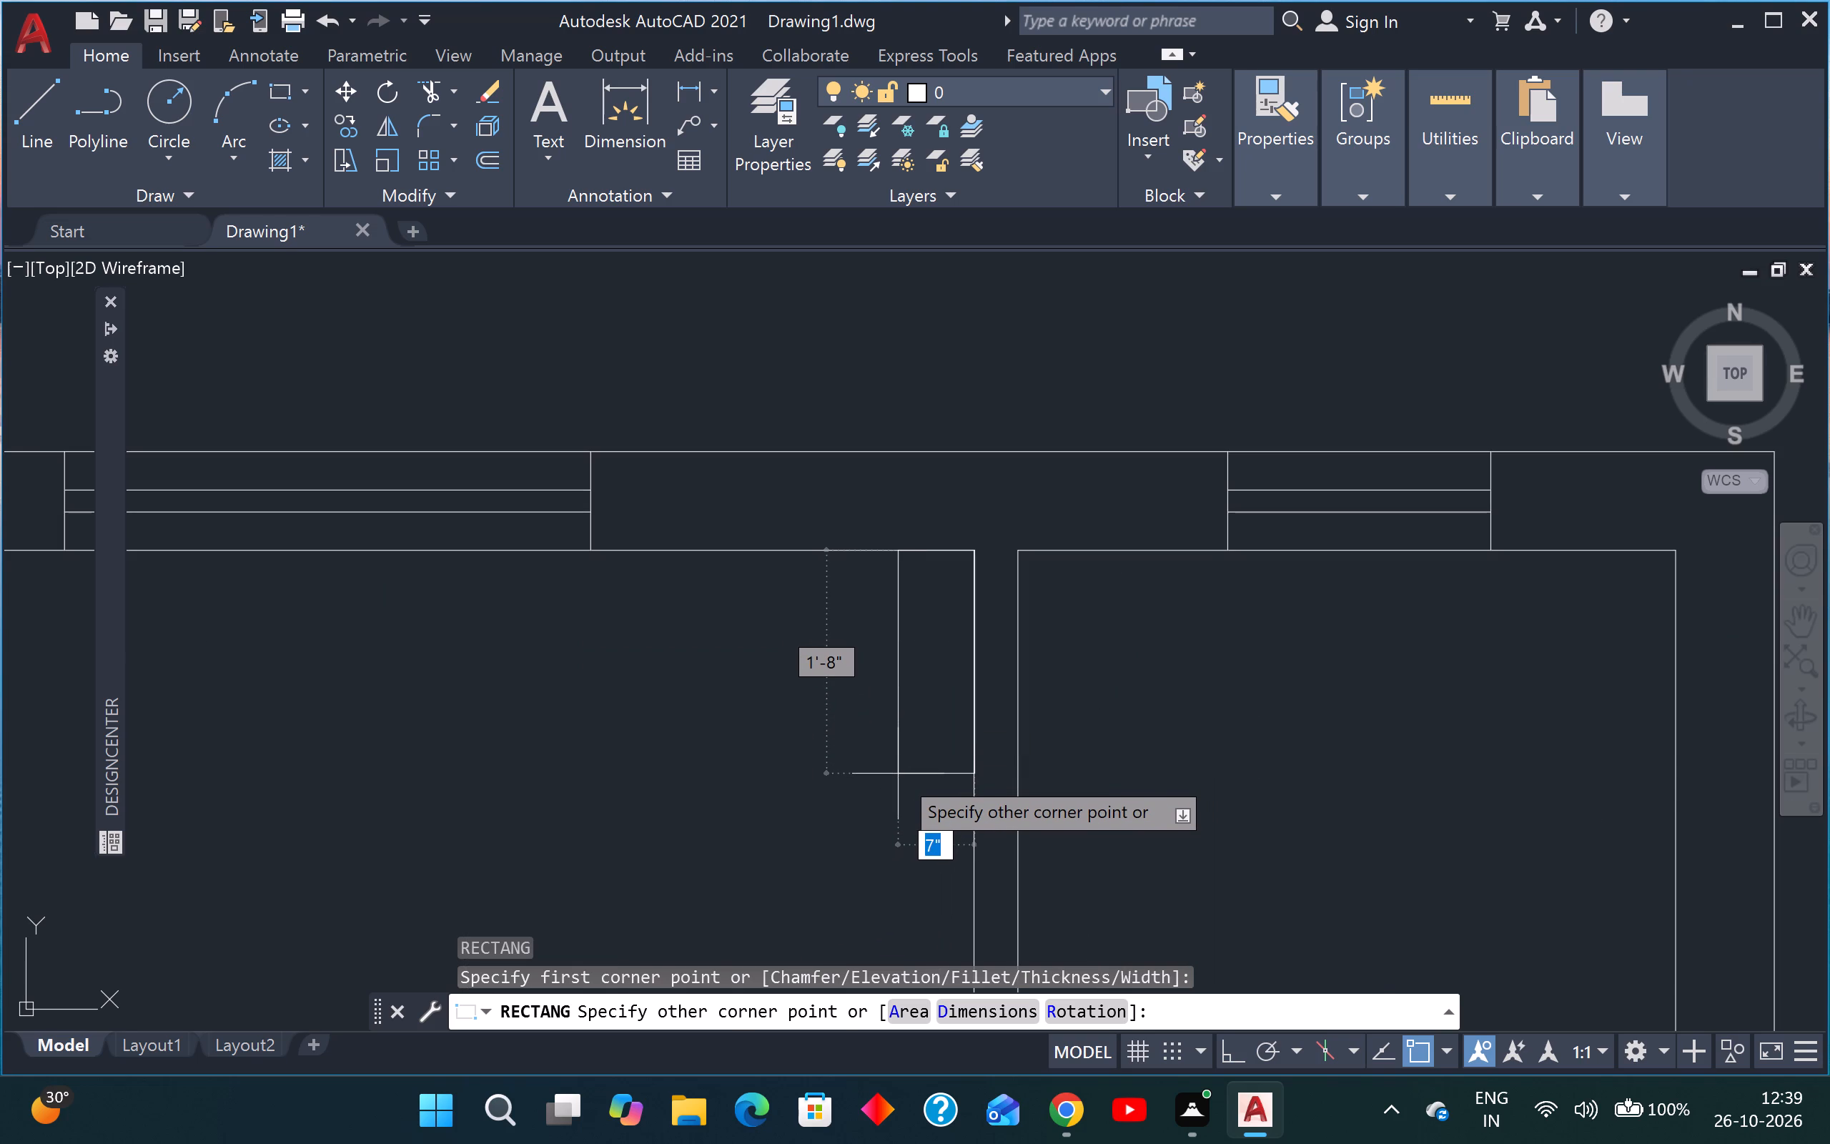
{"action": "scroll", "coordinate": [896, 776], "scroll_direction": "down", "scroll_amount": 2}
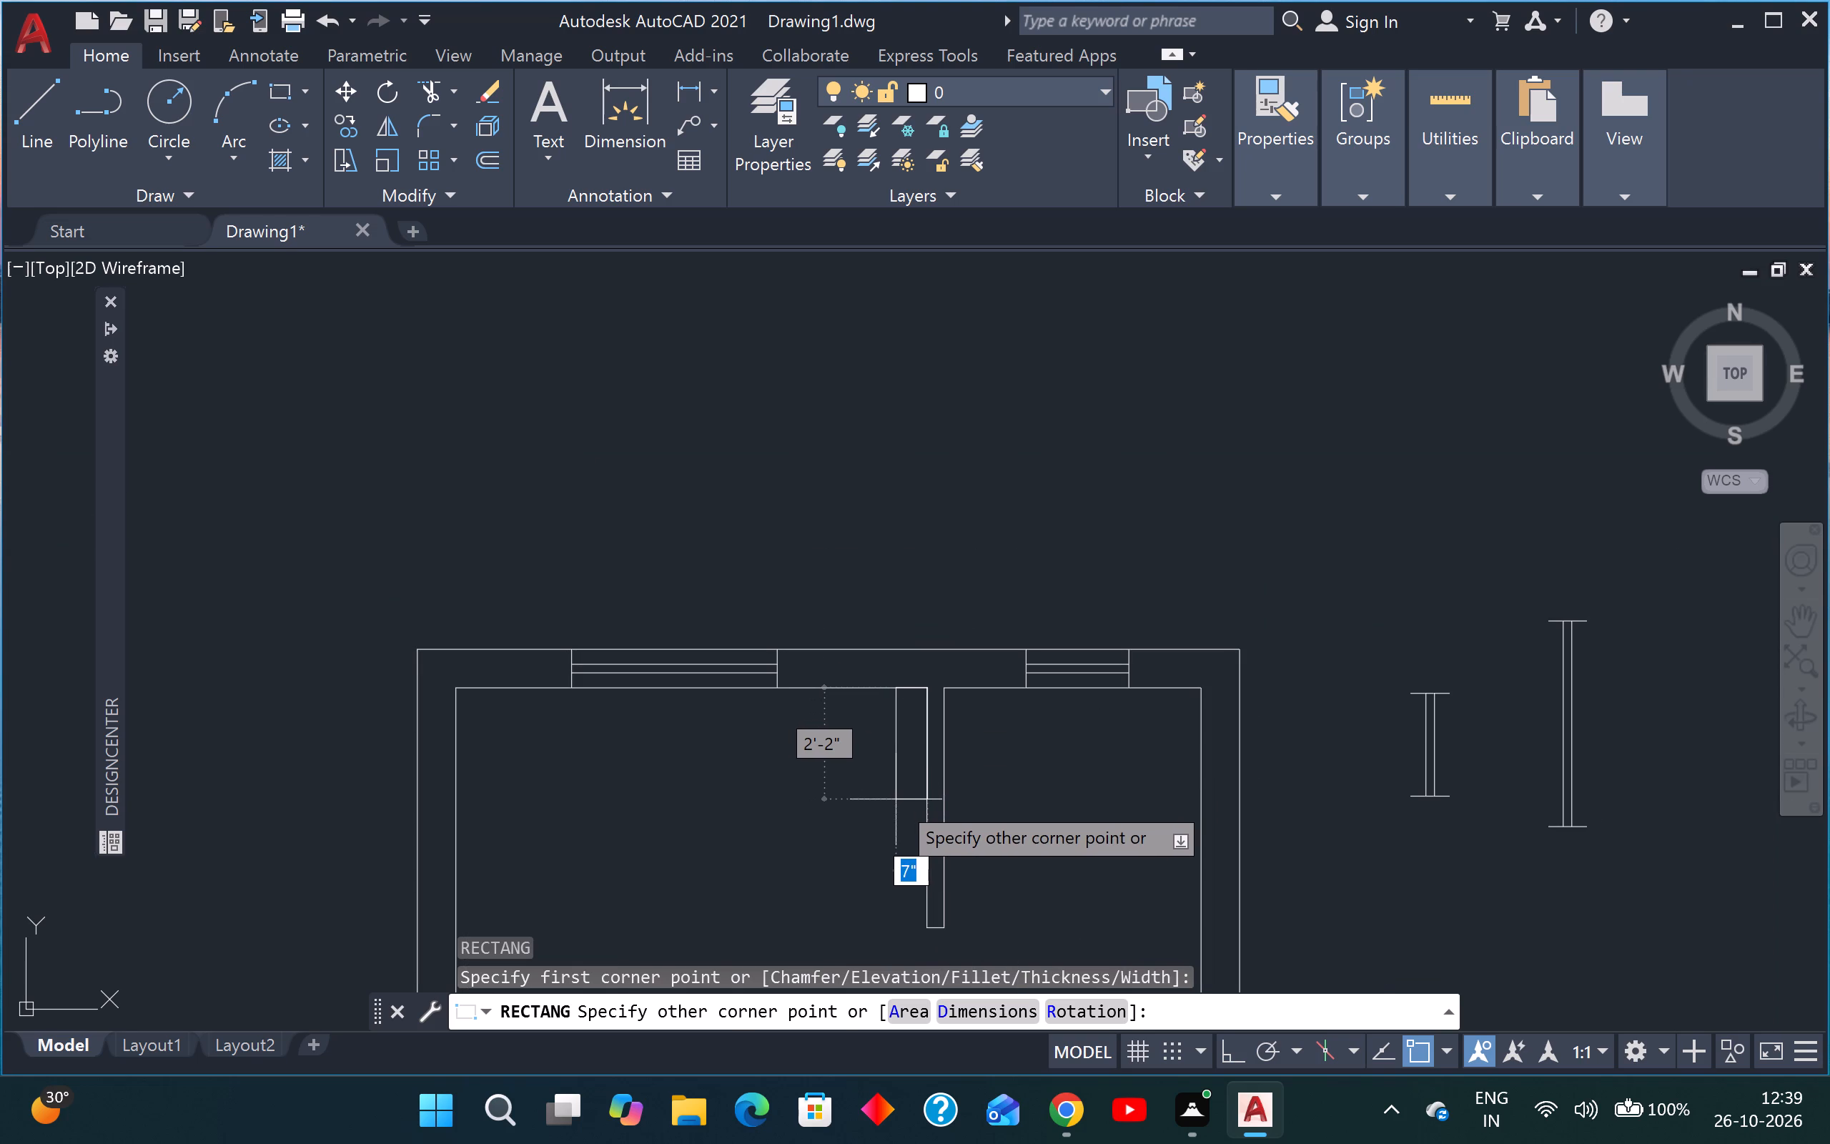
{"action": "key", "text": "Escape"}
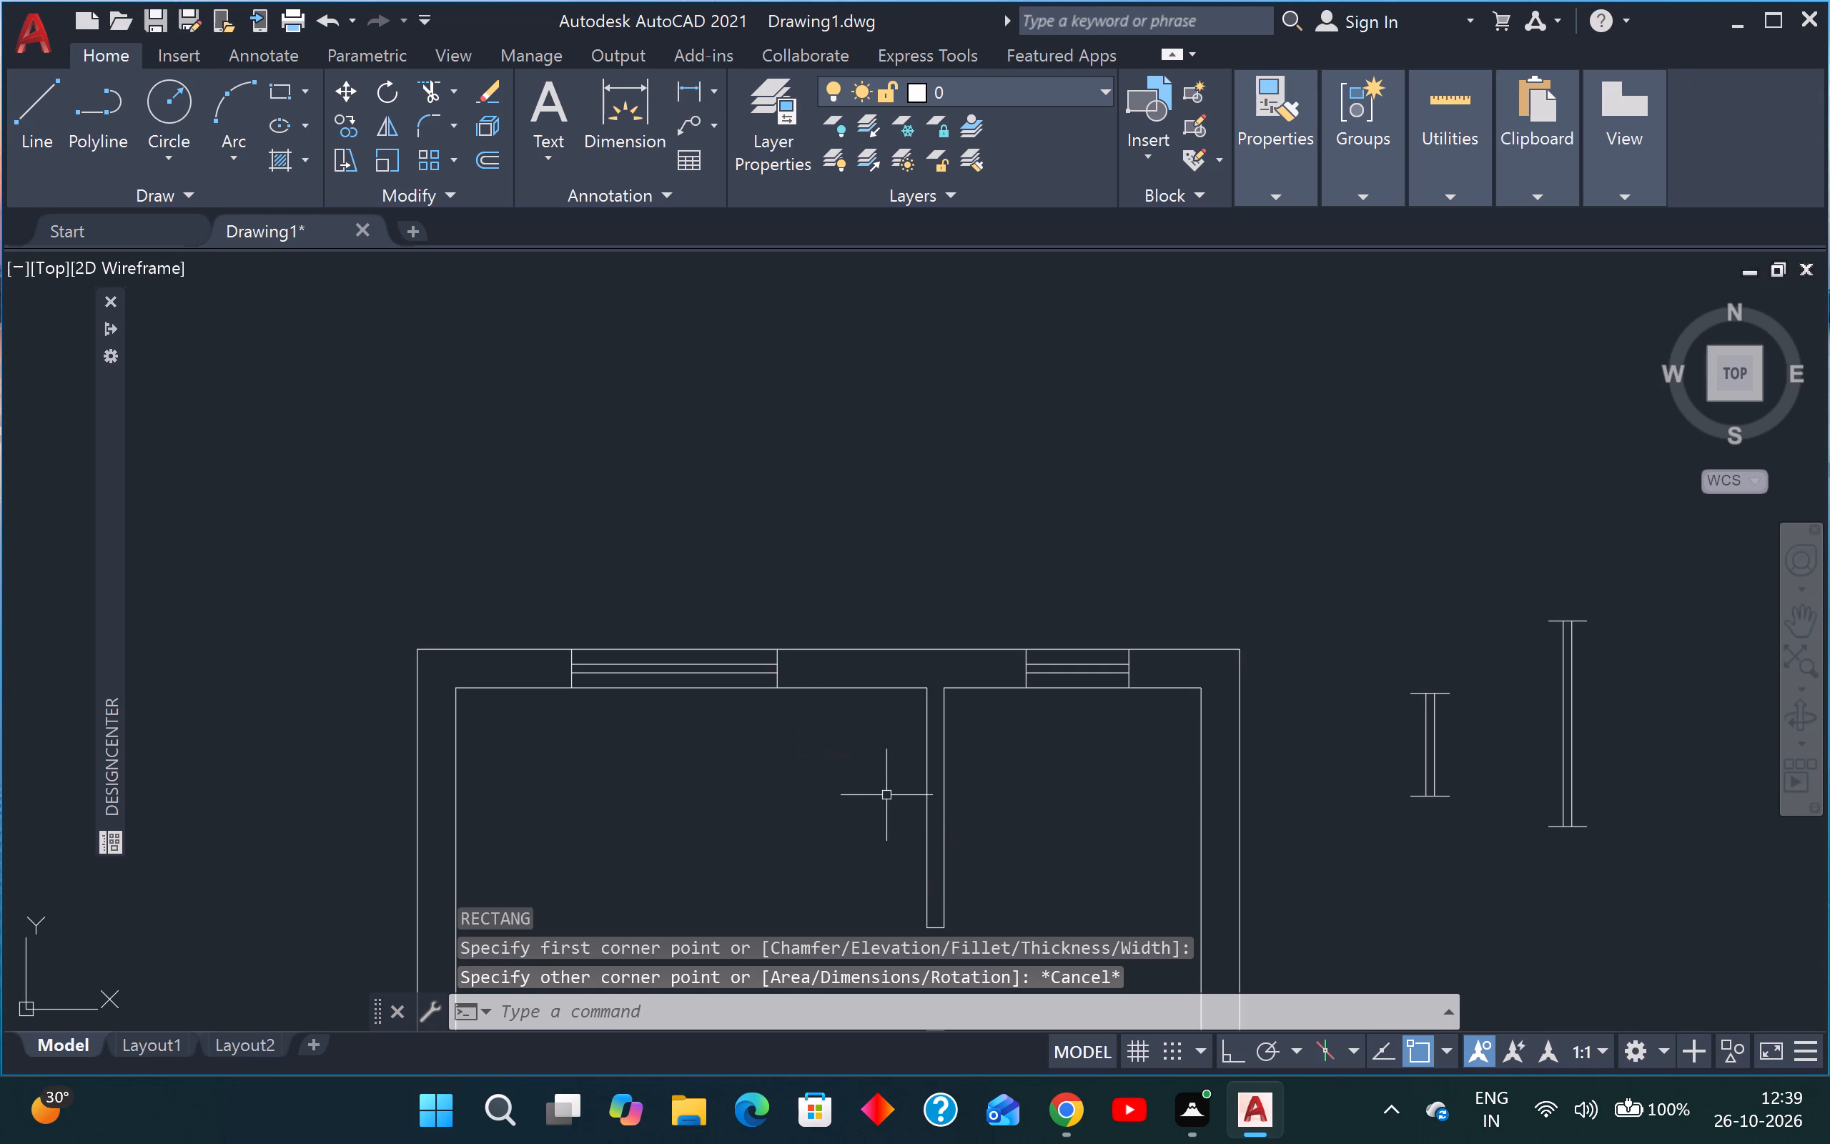
Draw a rectangle about 9" by 4'-4" in the upper-left room, from the top wall down along the partition's left face.
{"action": "scroll", "coordinate": [897, 770], "scroll_direction": "down", "scroll_amount": 3}
{"action": "scroll", "coordinate": [897, 771], "scroll_direction": "up", "scroll_amount": 3}
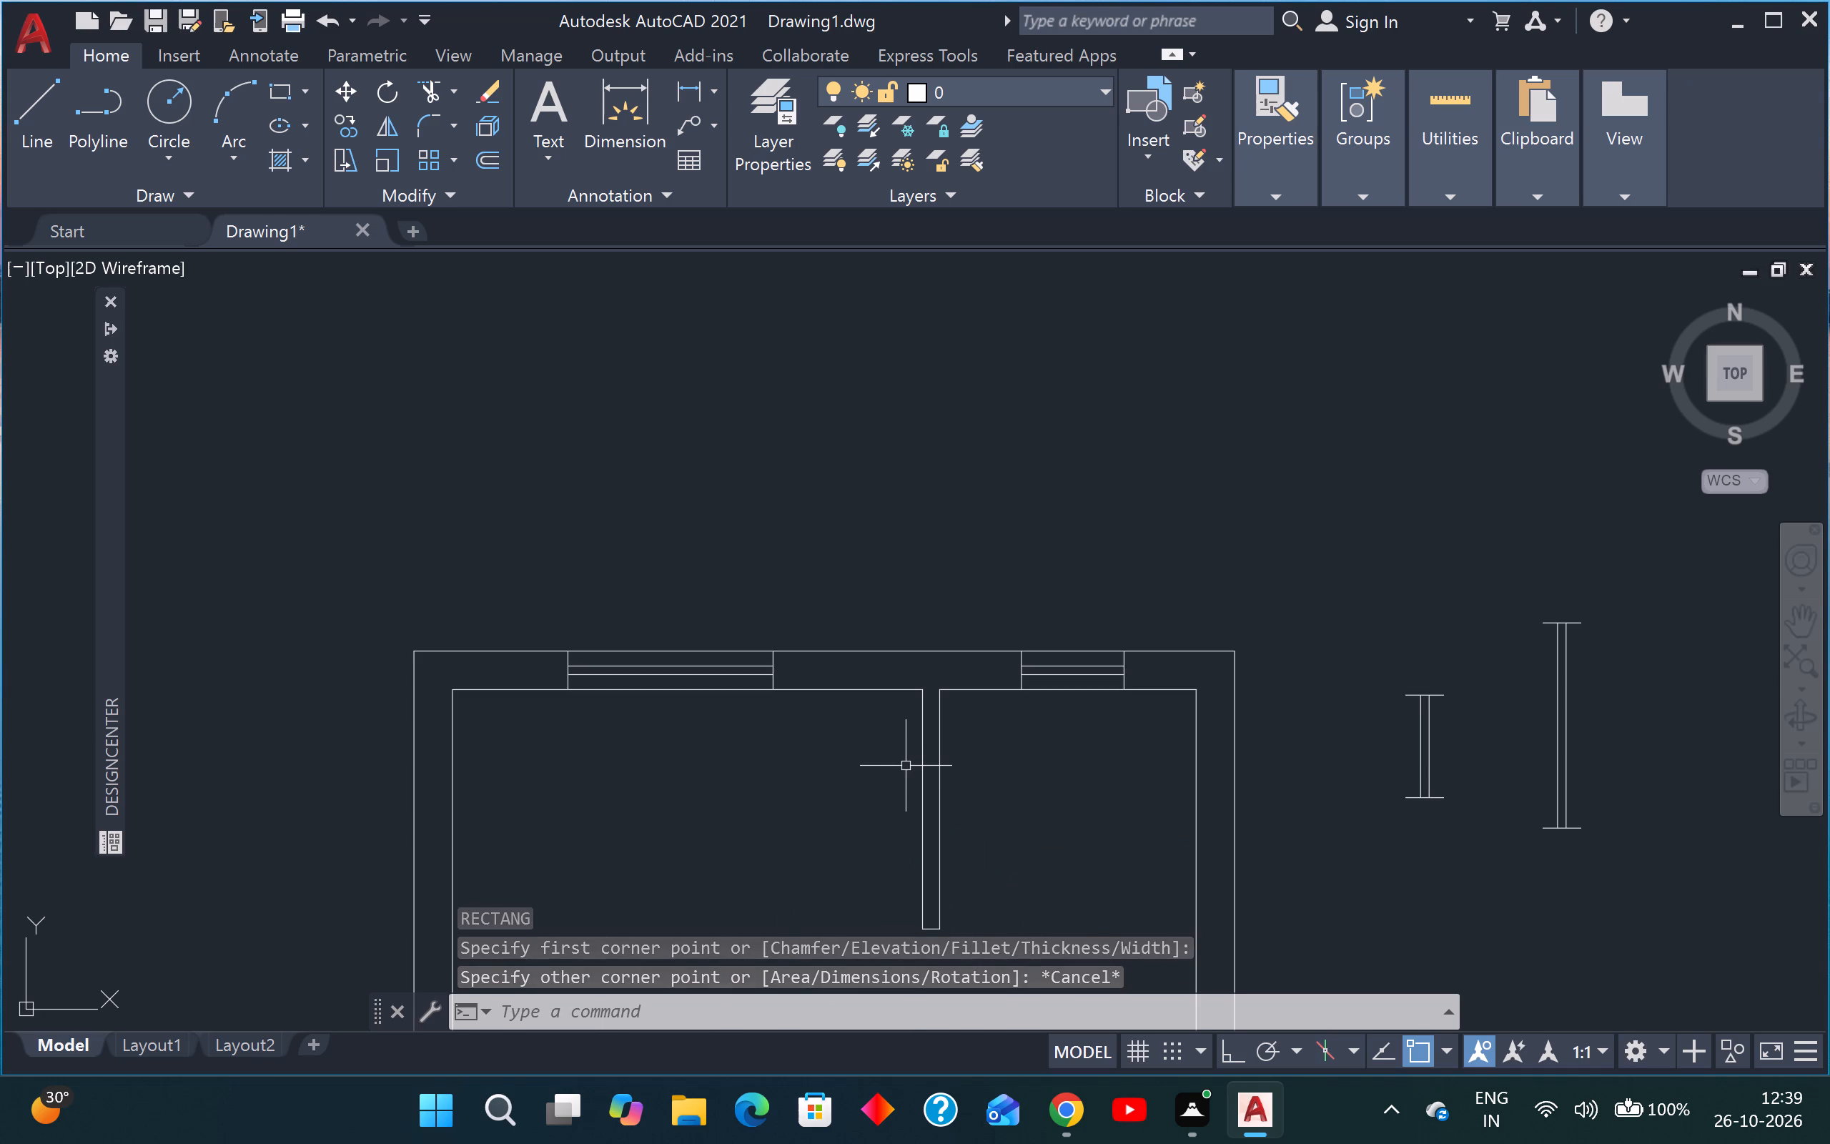
{"action": "type", "text": "re"}
{"action": "key", "text": "c"}
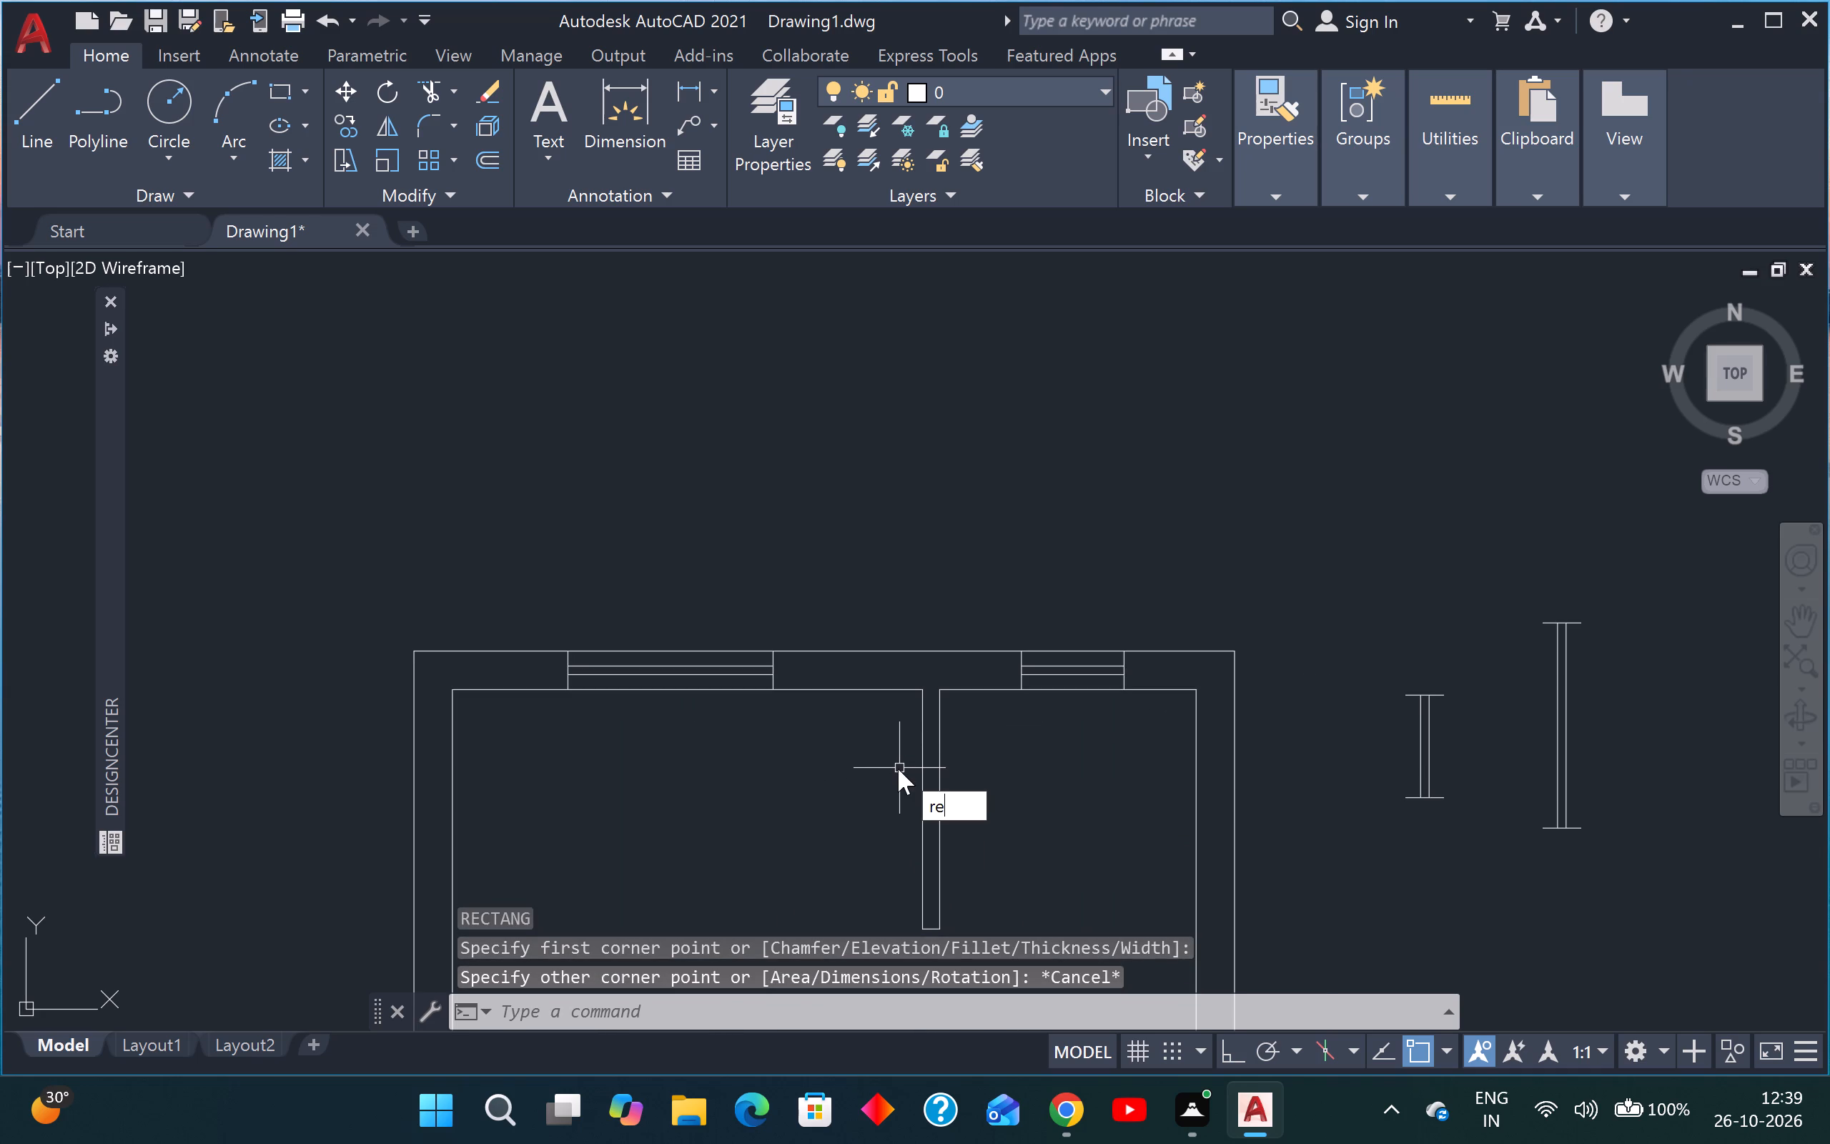
{"action": "key", "text": "space"}
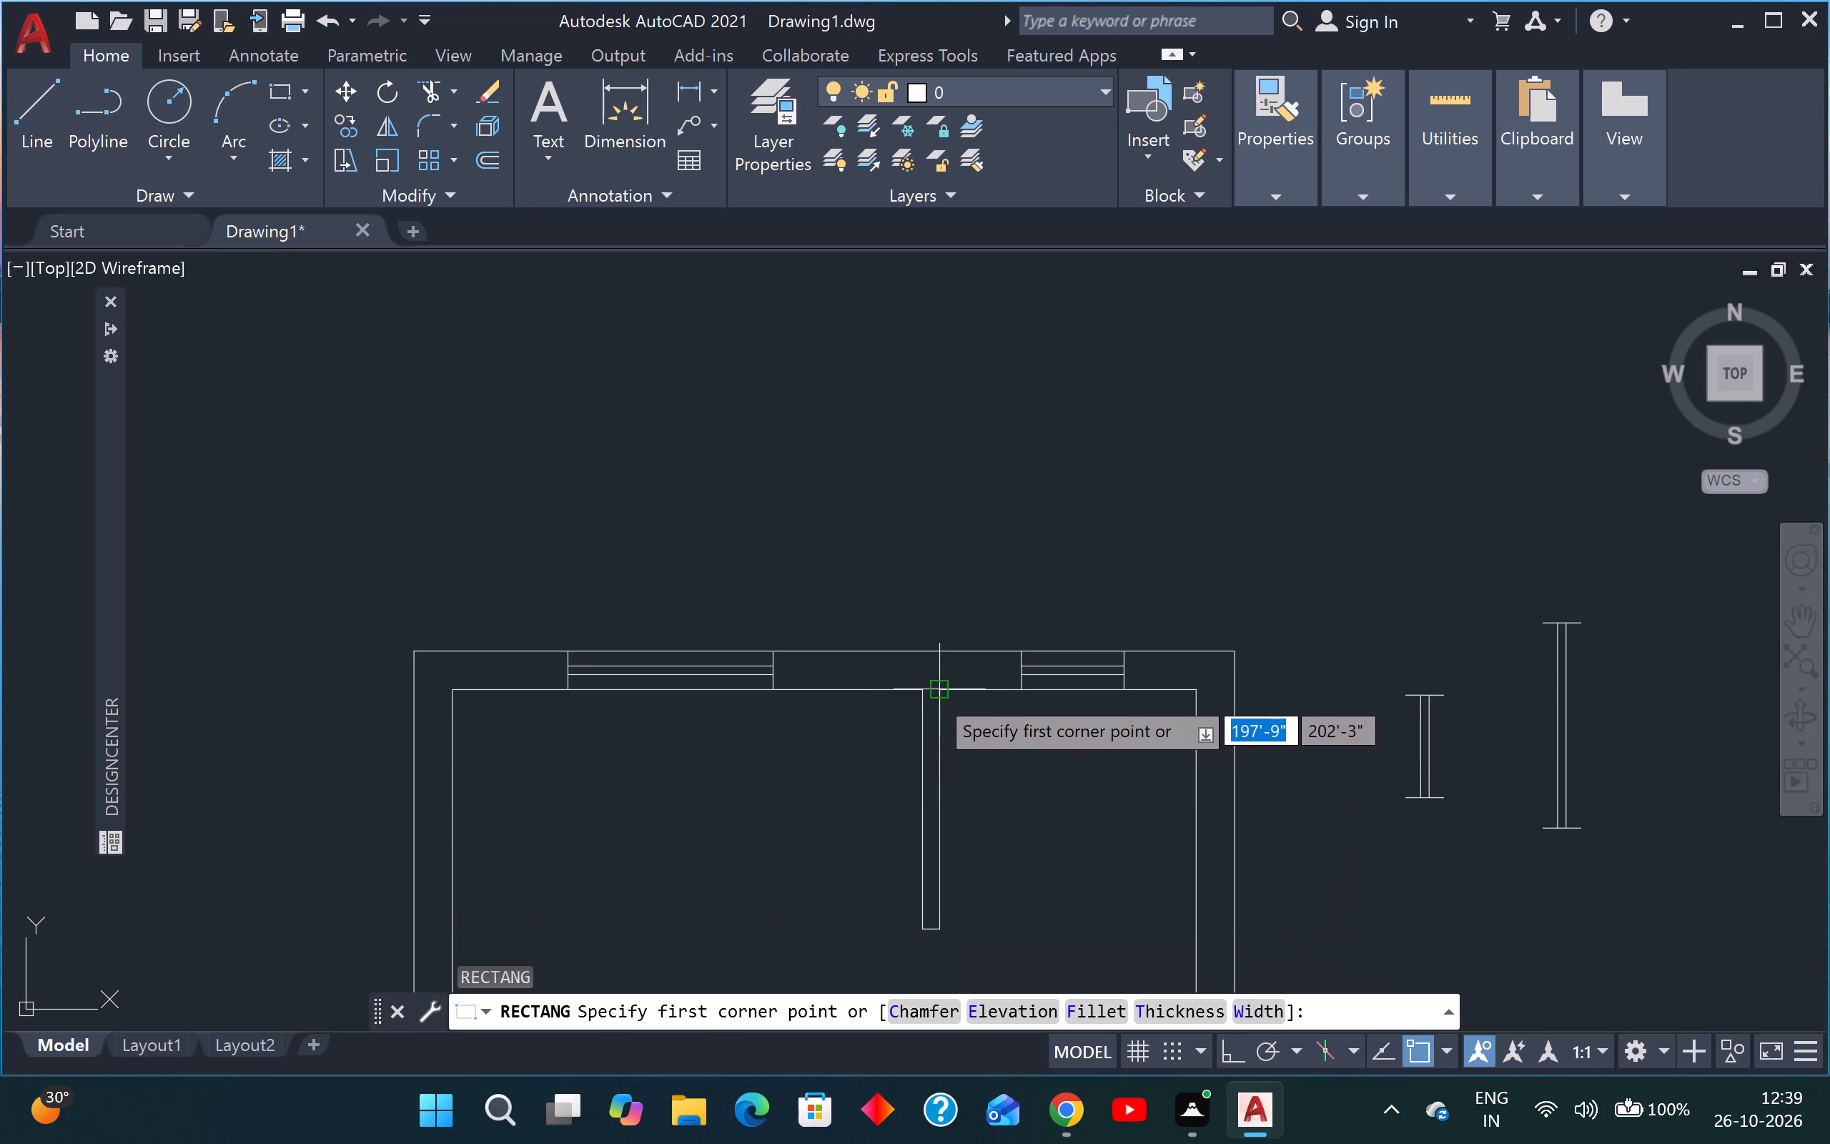
{"action": "left_click", "coordinate": [920, 699]}
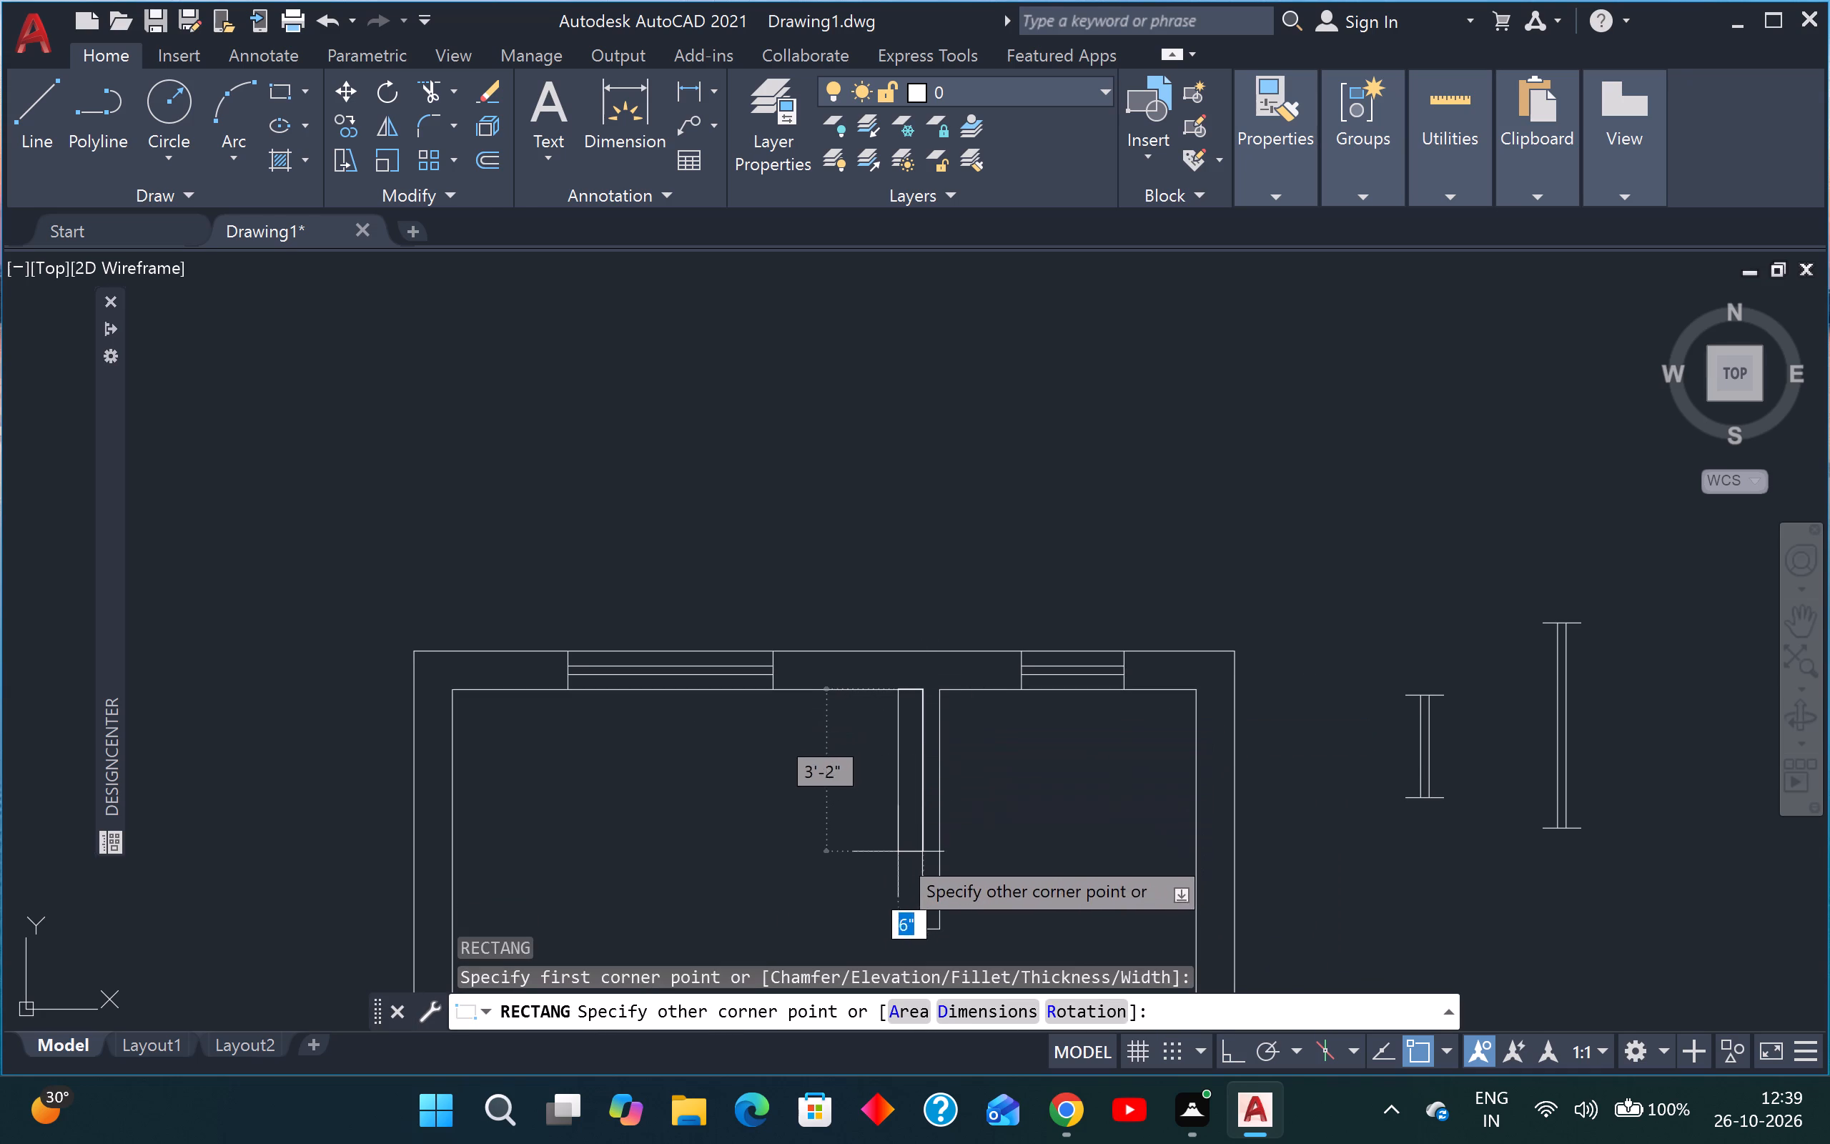
{"action": "left_click", "coordinate": [885, 912]}
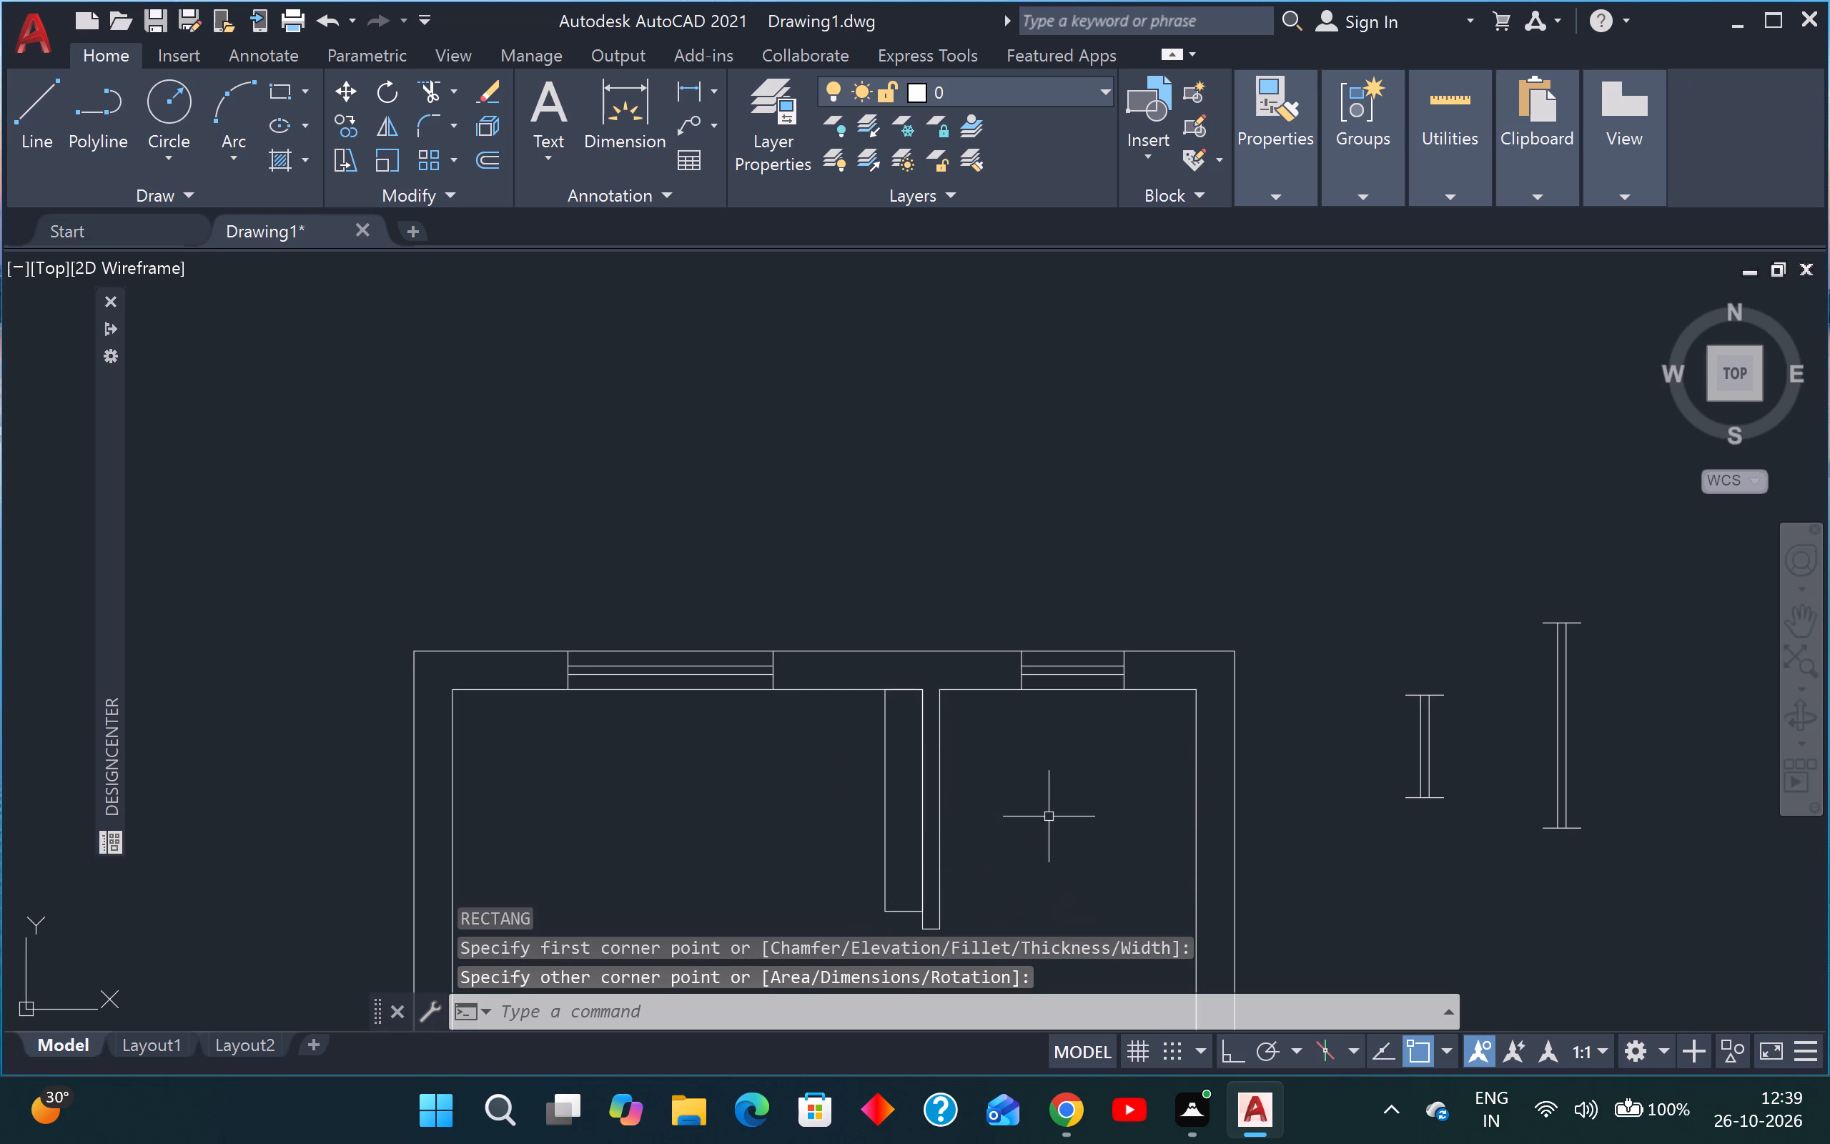
Draw a narrow upright rectangle inside the 9" wide one, near its left edge and inset from both ends.
{"action": "key", "text": "r"}
{"action": "key", "text": "e"}
{"action": "key", "text": "c"}
{"action": "key", "text": "space"}
{"action": "scroll", "coordinate": [864, 763], "scroll_direction": "up", "scroll_amount": 2}
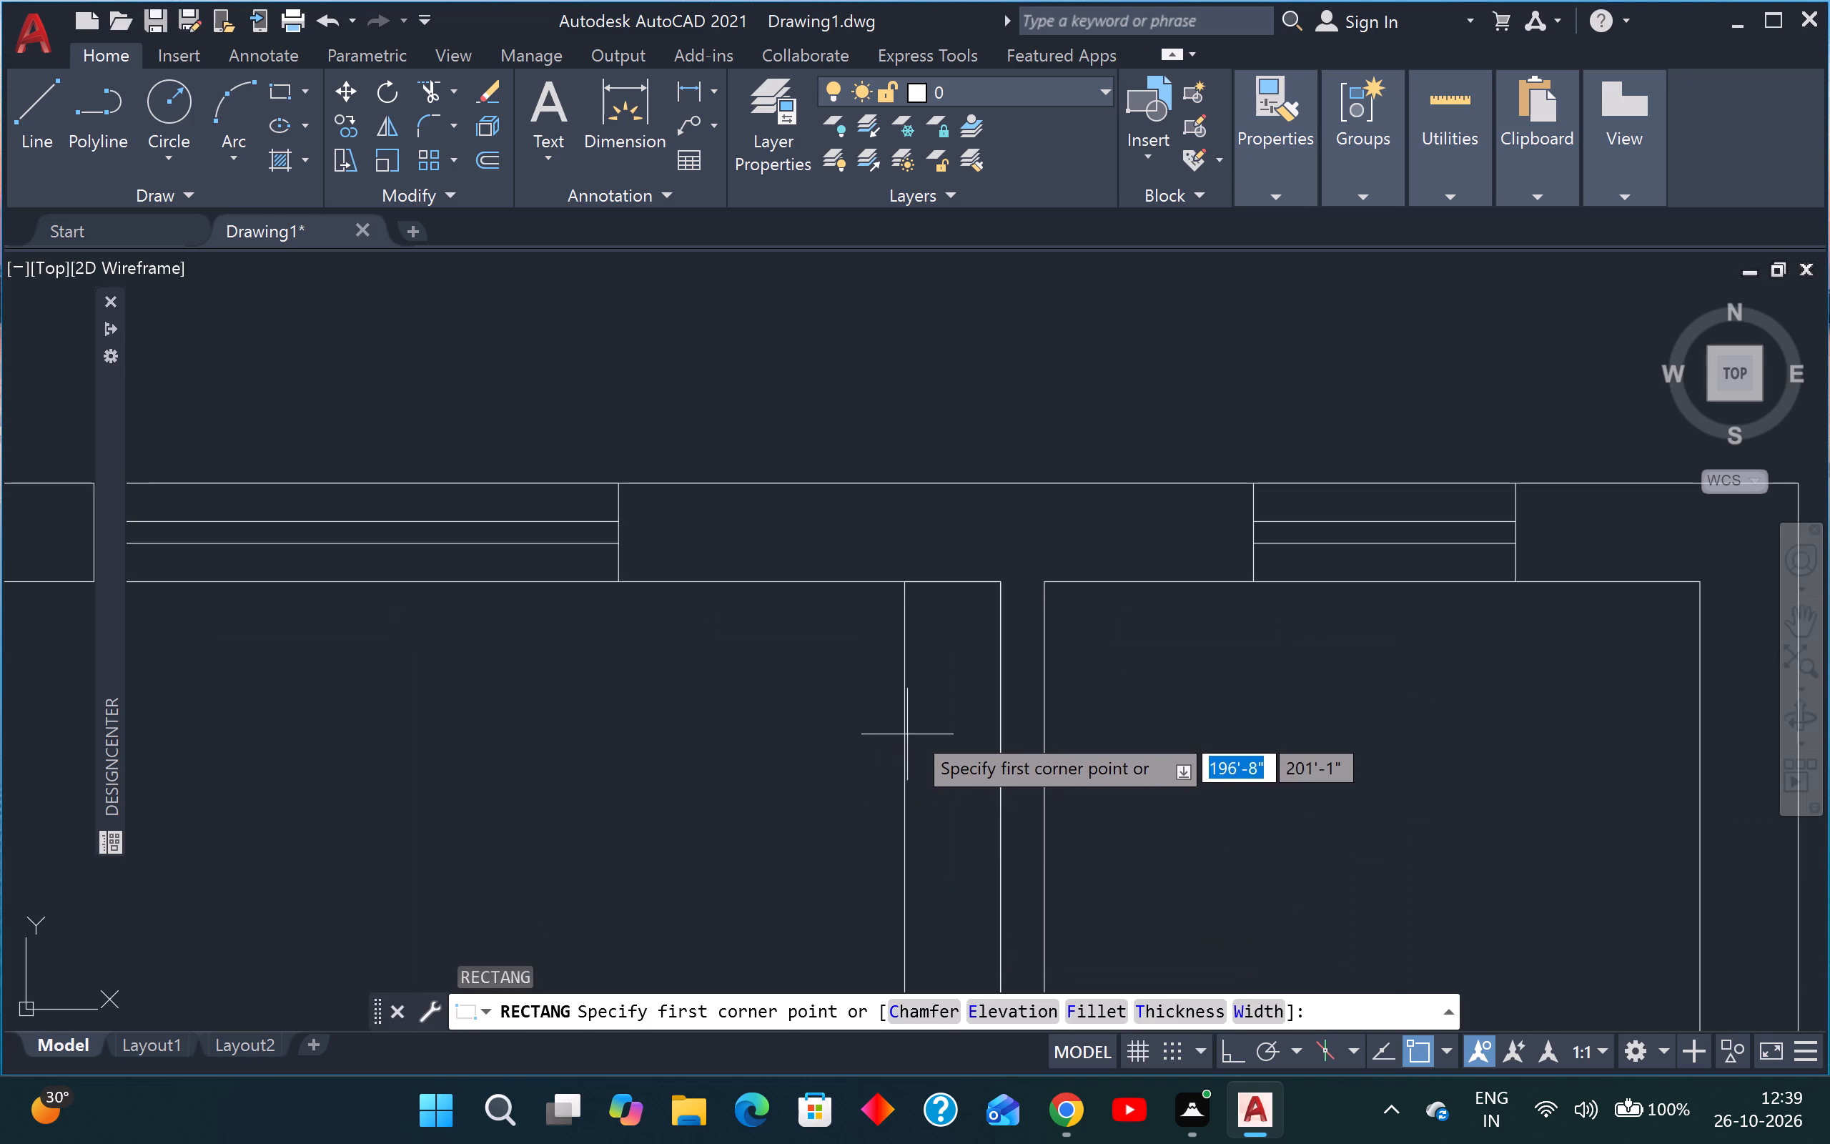
{"action": "scroll", "coordinate": [915, 725], "scroll_direction": "up", "scroll_amount": 2}
{"action": "left_click", "coordinate": [942, 498]}
{"action": "scroll", "coordinate": [946, 558], "scroll_direction": "down", "scroll_amount": 3}
{"action": "left_click", "coordinate": [961, 842]}
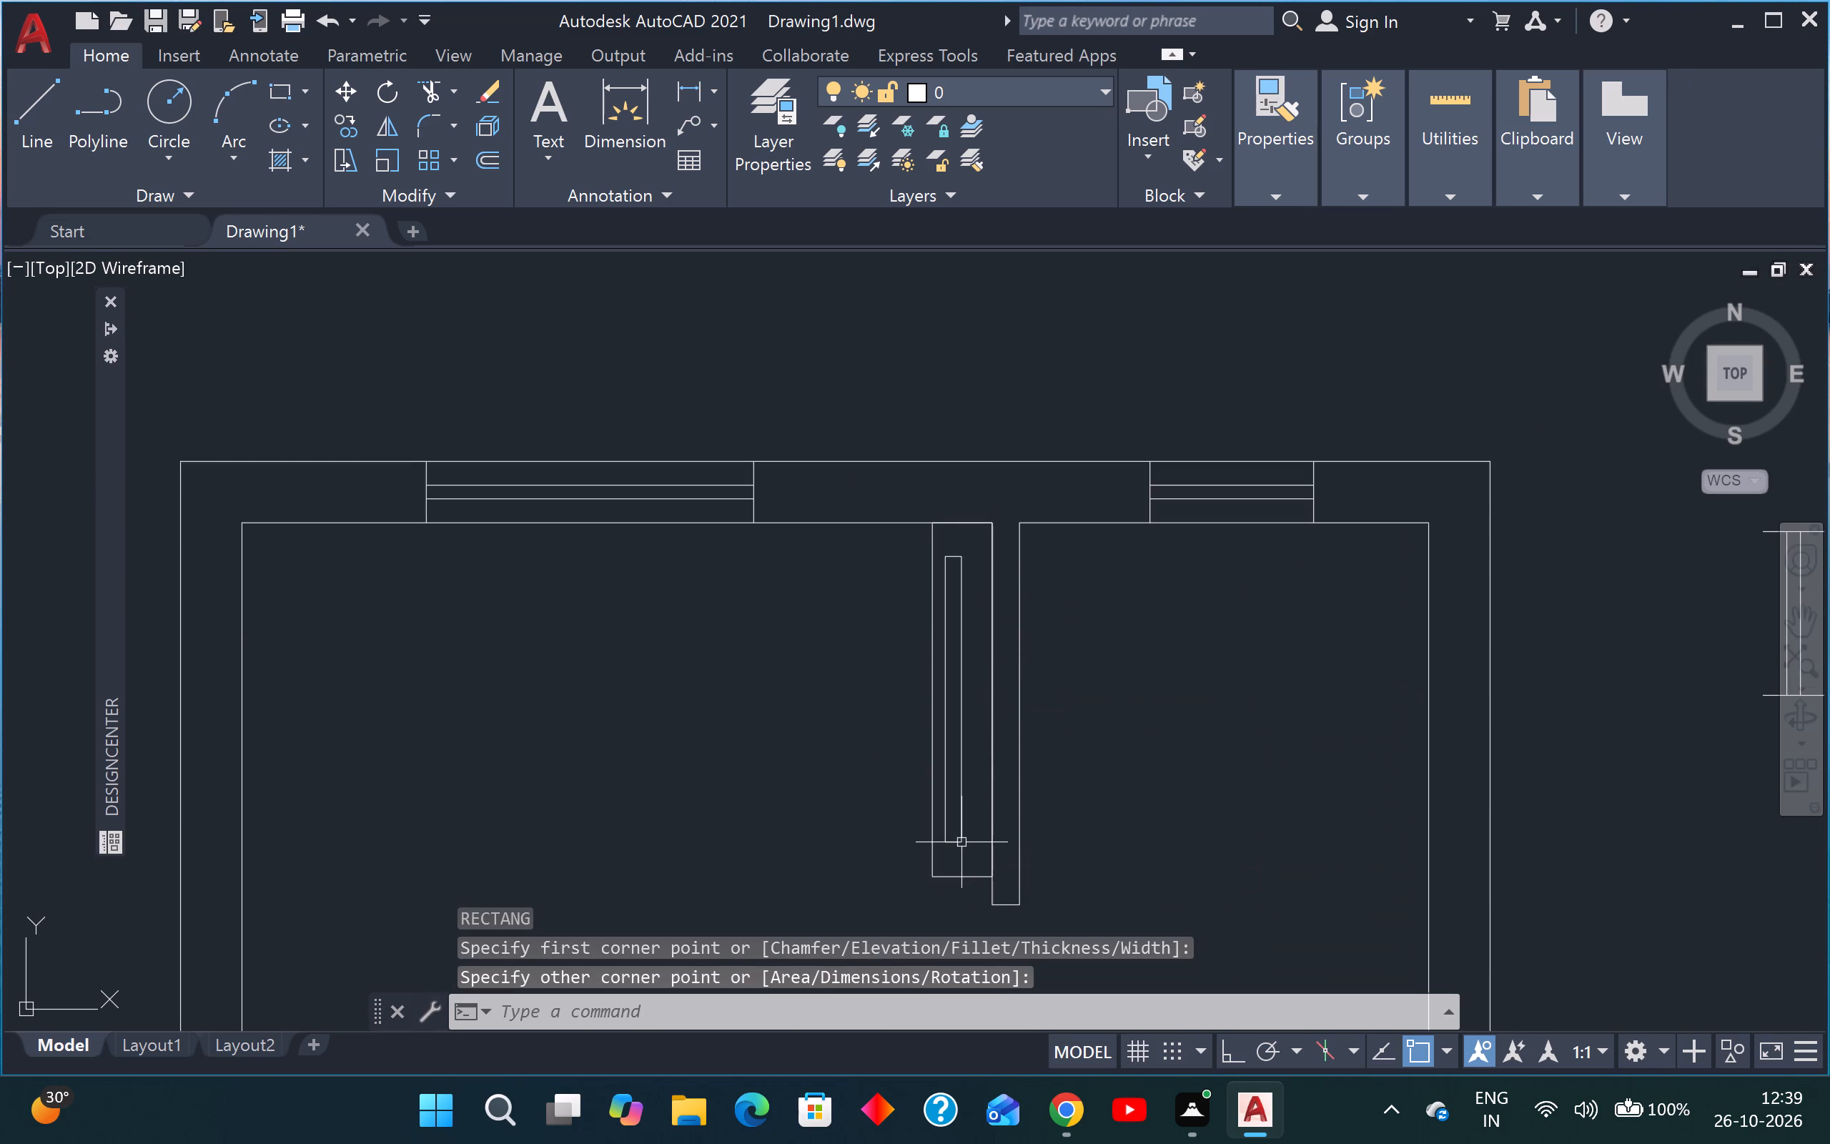
{"action": "key", "text": "Escape"}
Draw a thinner, shorter upright rectangle against the right edge of the narrow inner rectangle, inset from its ends.
{"action": "type", "text": "re"}
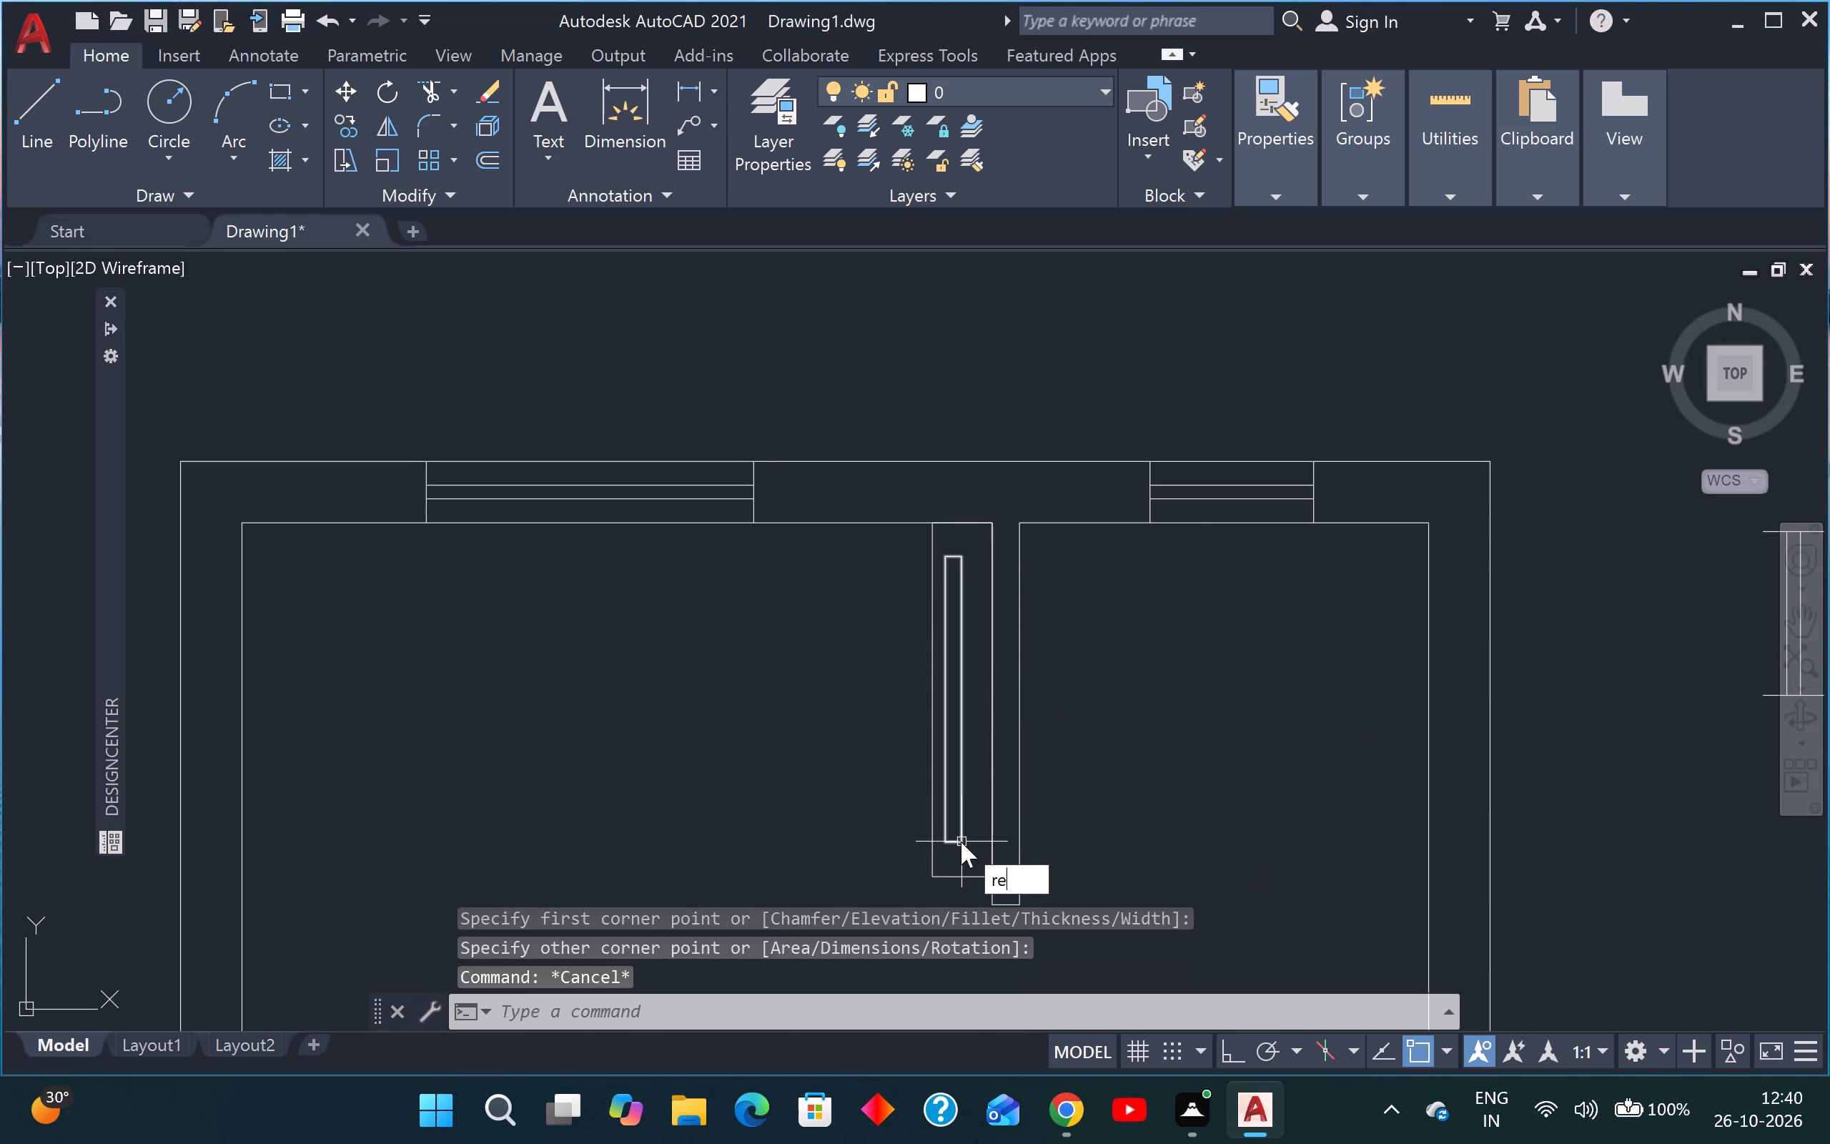
{"action": "key", "text": "c"}
{"action": "key", "text": "space"}
{"action": "scroll", "coordinate": [968, 571], "scroll_direction": "up", "scroll_amount": 2}
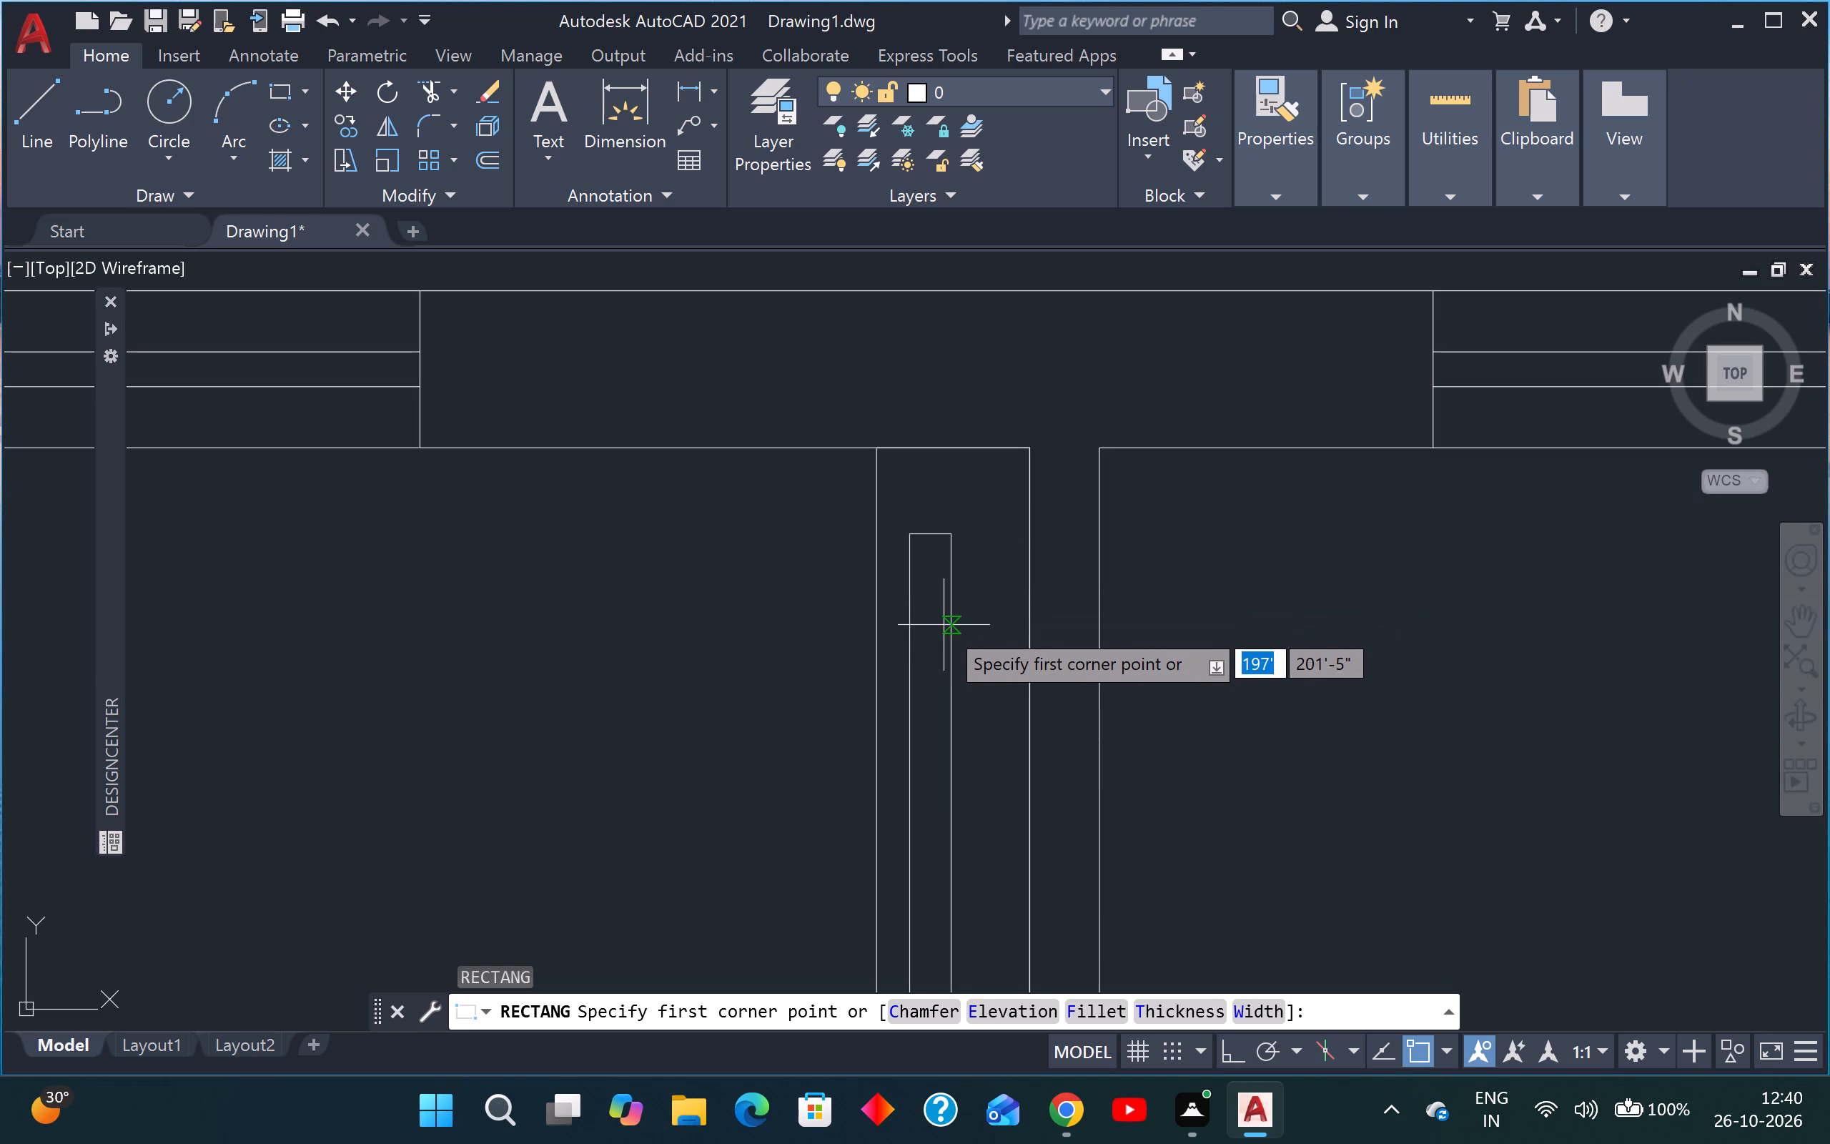
{"action": "left_click", "coordinate": [949, 621]}
{"action": "scroll", "coordinate": [955, 635], "scroll_direction": "down", "scroll_amount": 4}
{"action": "scroll", "coordinate": [969, 731], "scroll_direction": "up", "scroll_amount": 3}
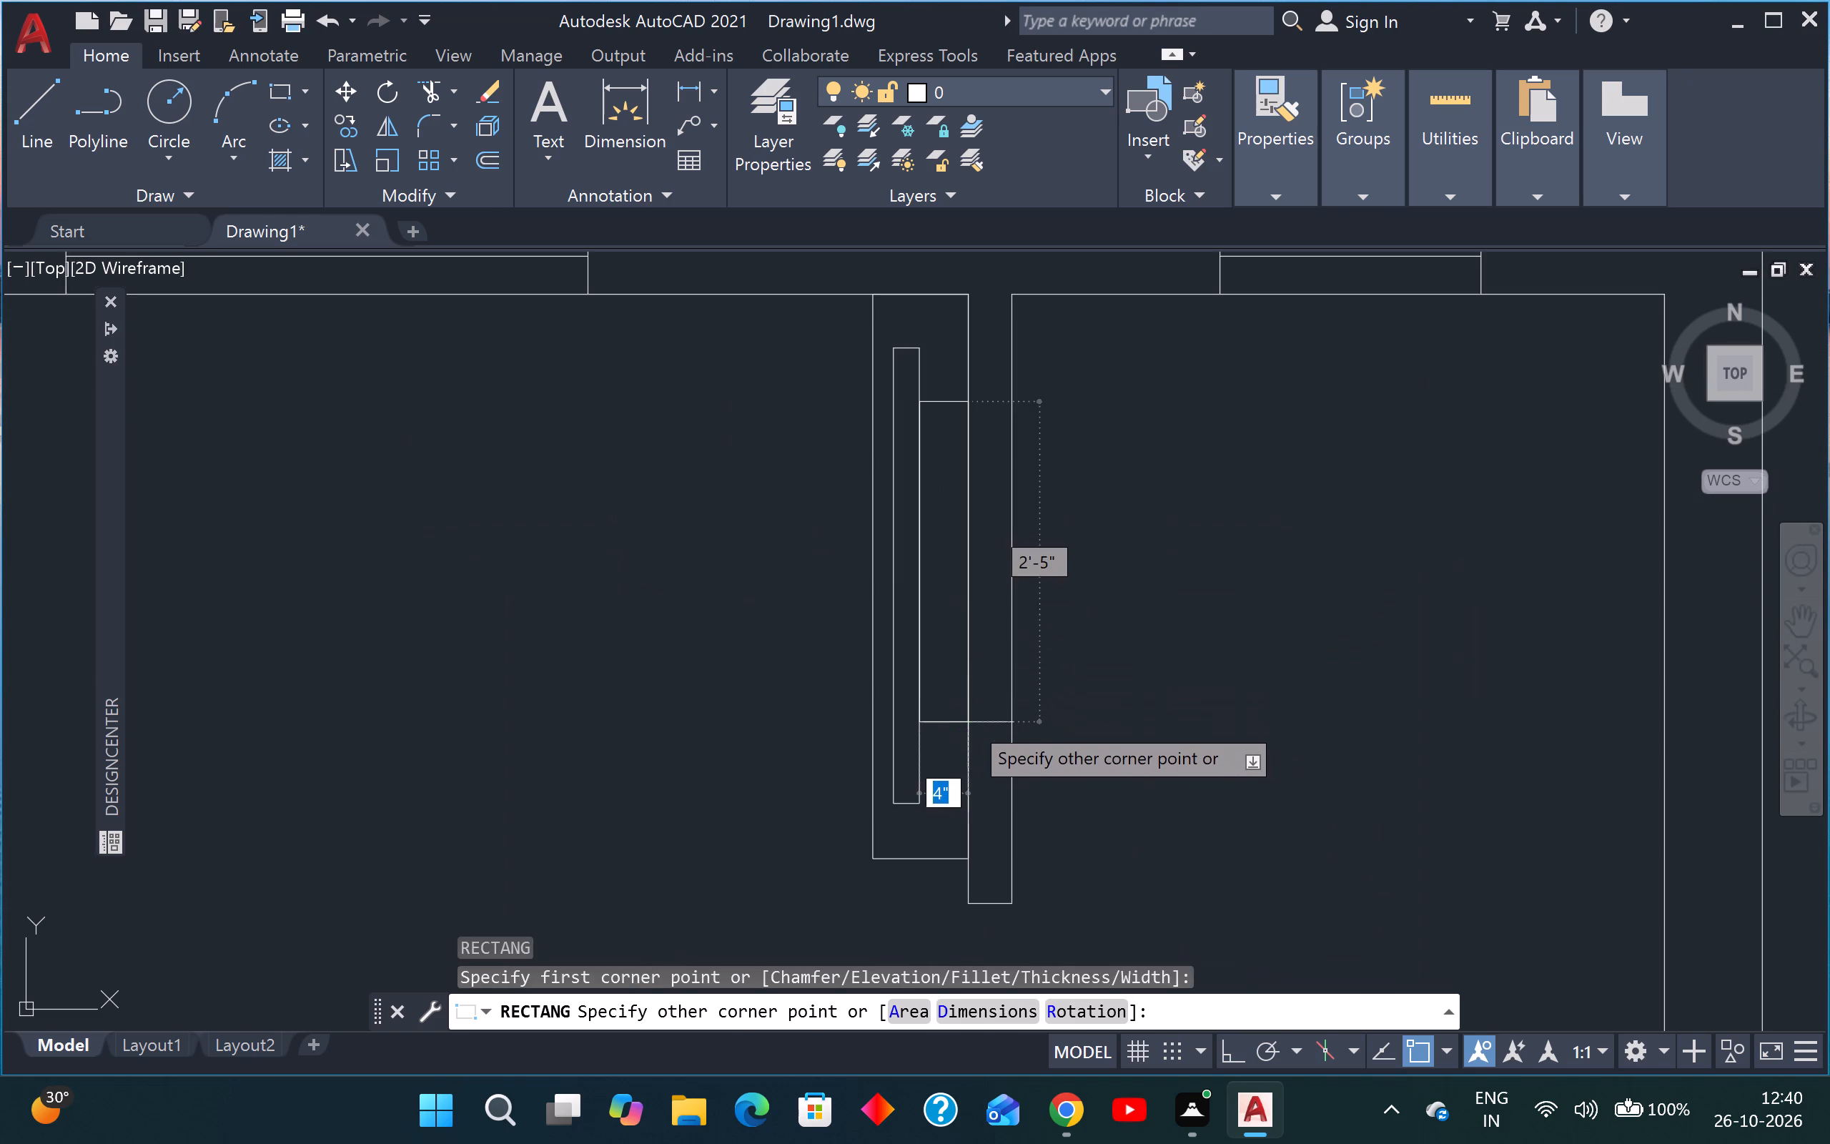
{"action": "left_click", "coordinate": [938, 754]}
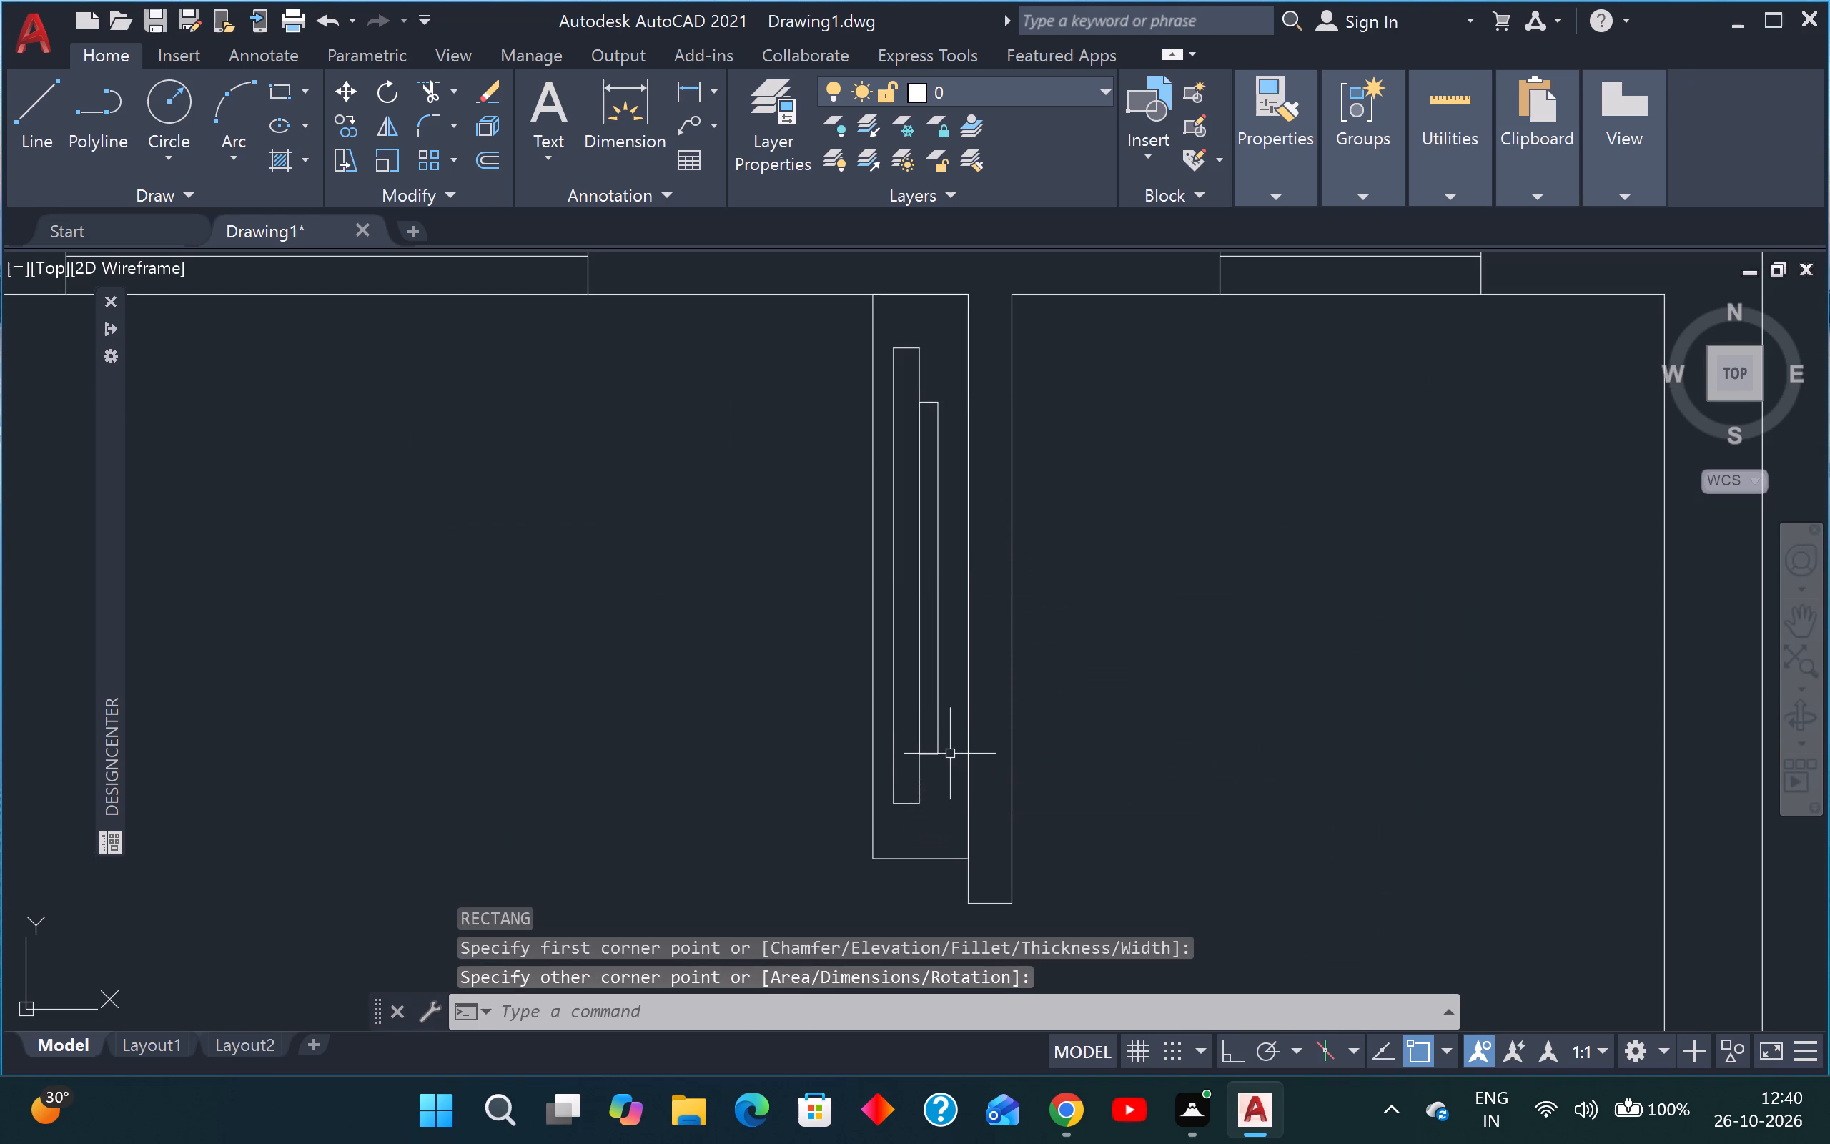
Draw a sloping line across the thinnest rectangle's lower end, from its bottom-left corner up to its right edge.
{"action": "key", "text": "l"}
{"action": "key", "text": "space"}
{"action": "scroll", "coordinate": [948, 756], "scroll_direction": "up", "scroll_amount": 4}
{"action": "left_click", "coordinate": [769, 752]}
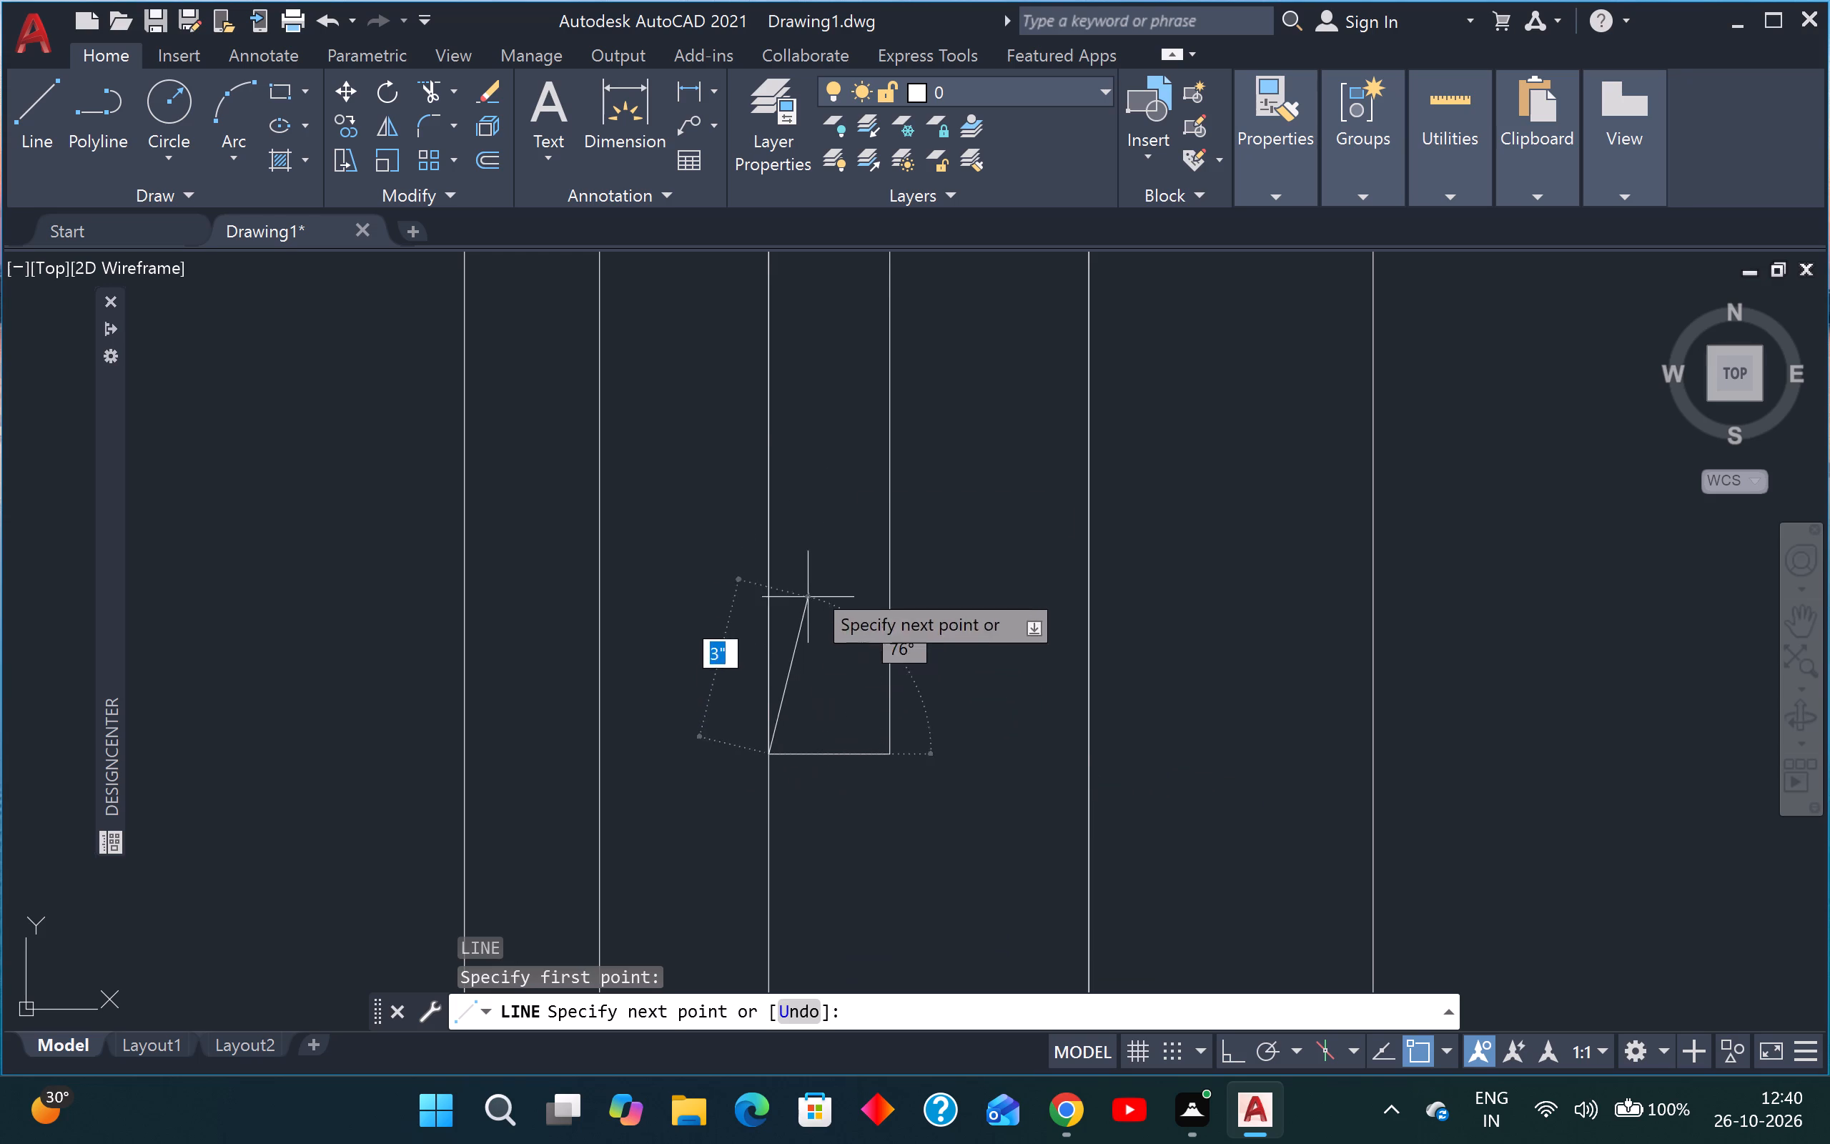
{"action": "left_click", "coordinate": [896, 299]}
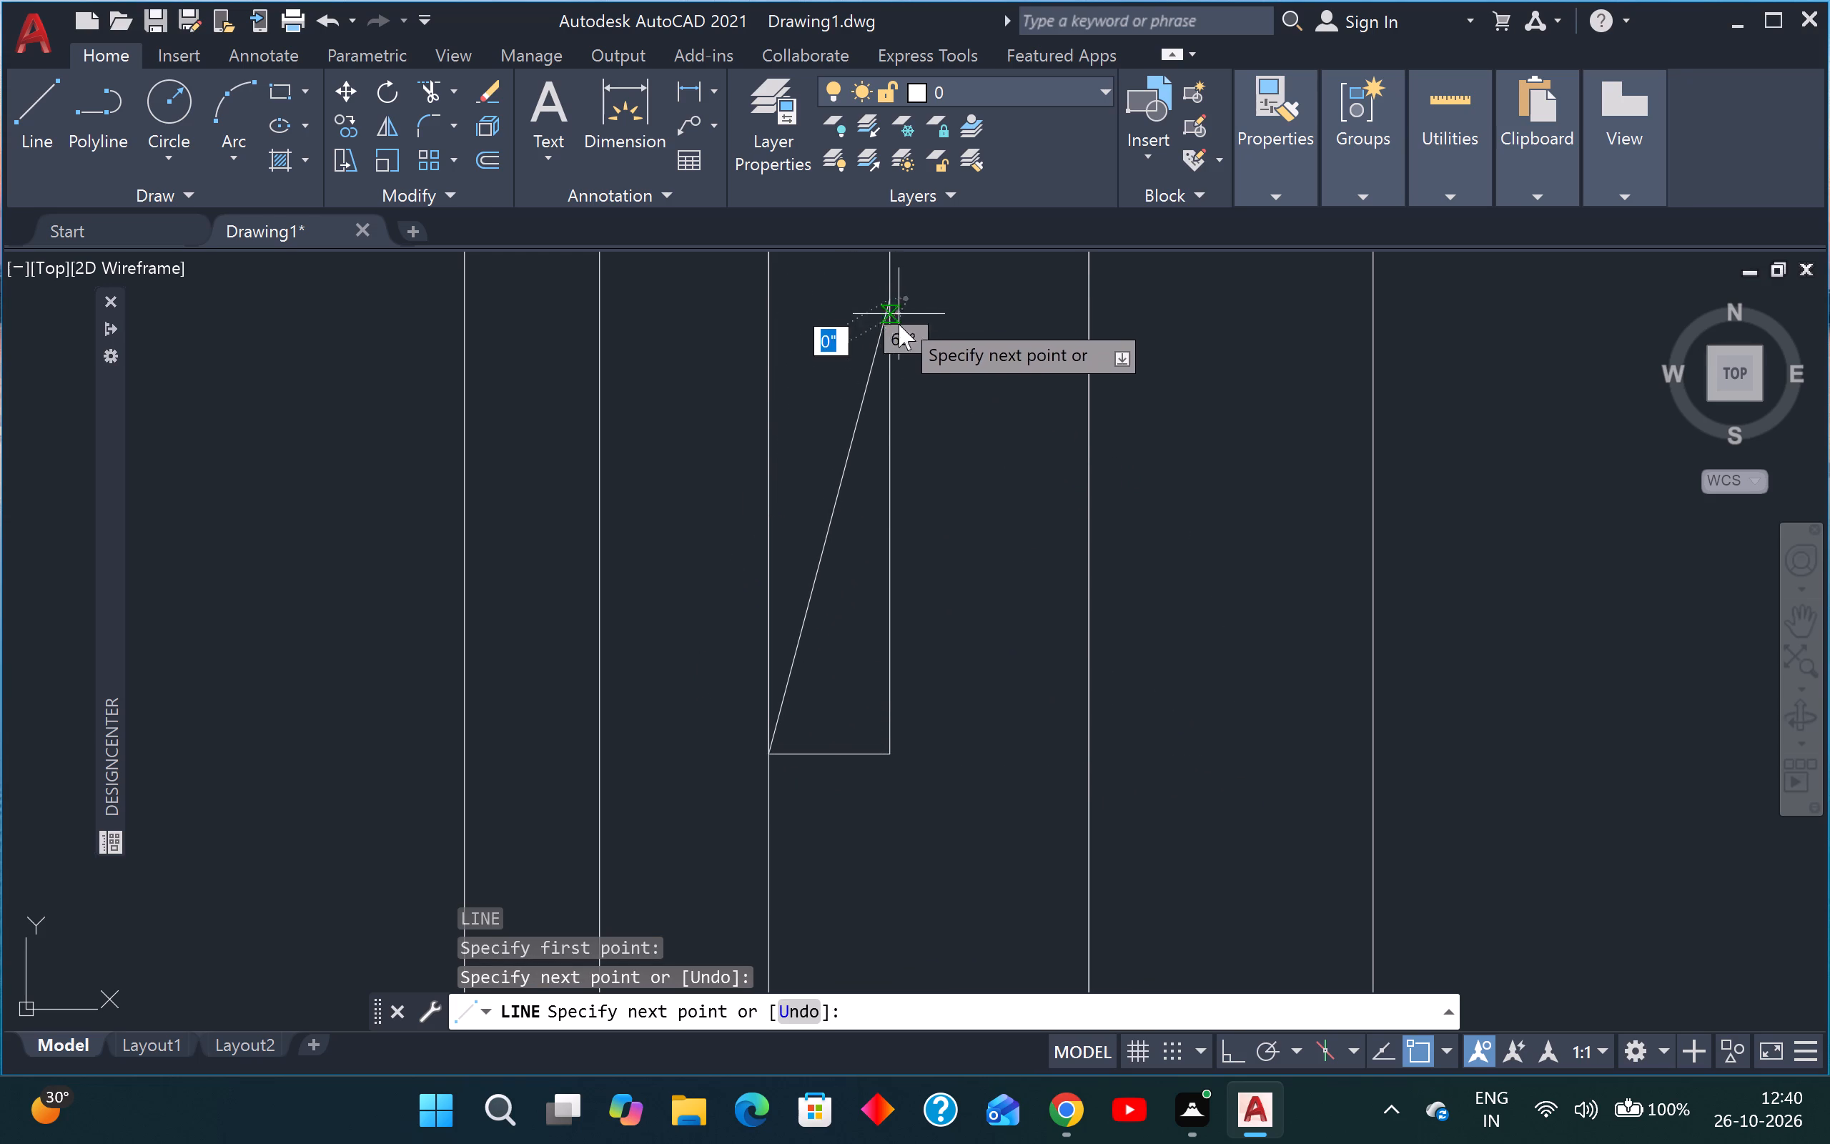
{"action": "key", "text": "Escape"}
Draw a sloping line about 4" long across the thinnest rectangle's upper end, from its top-left corner down to its right edge.
{"action": "scroll", "coordinate": [910, 408], "scroll_direction": "down", "scroll_amount": 6}
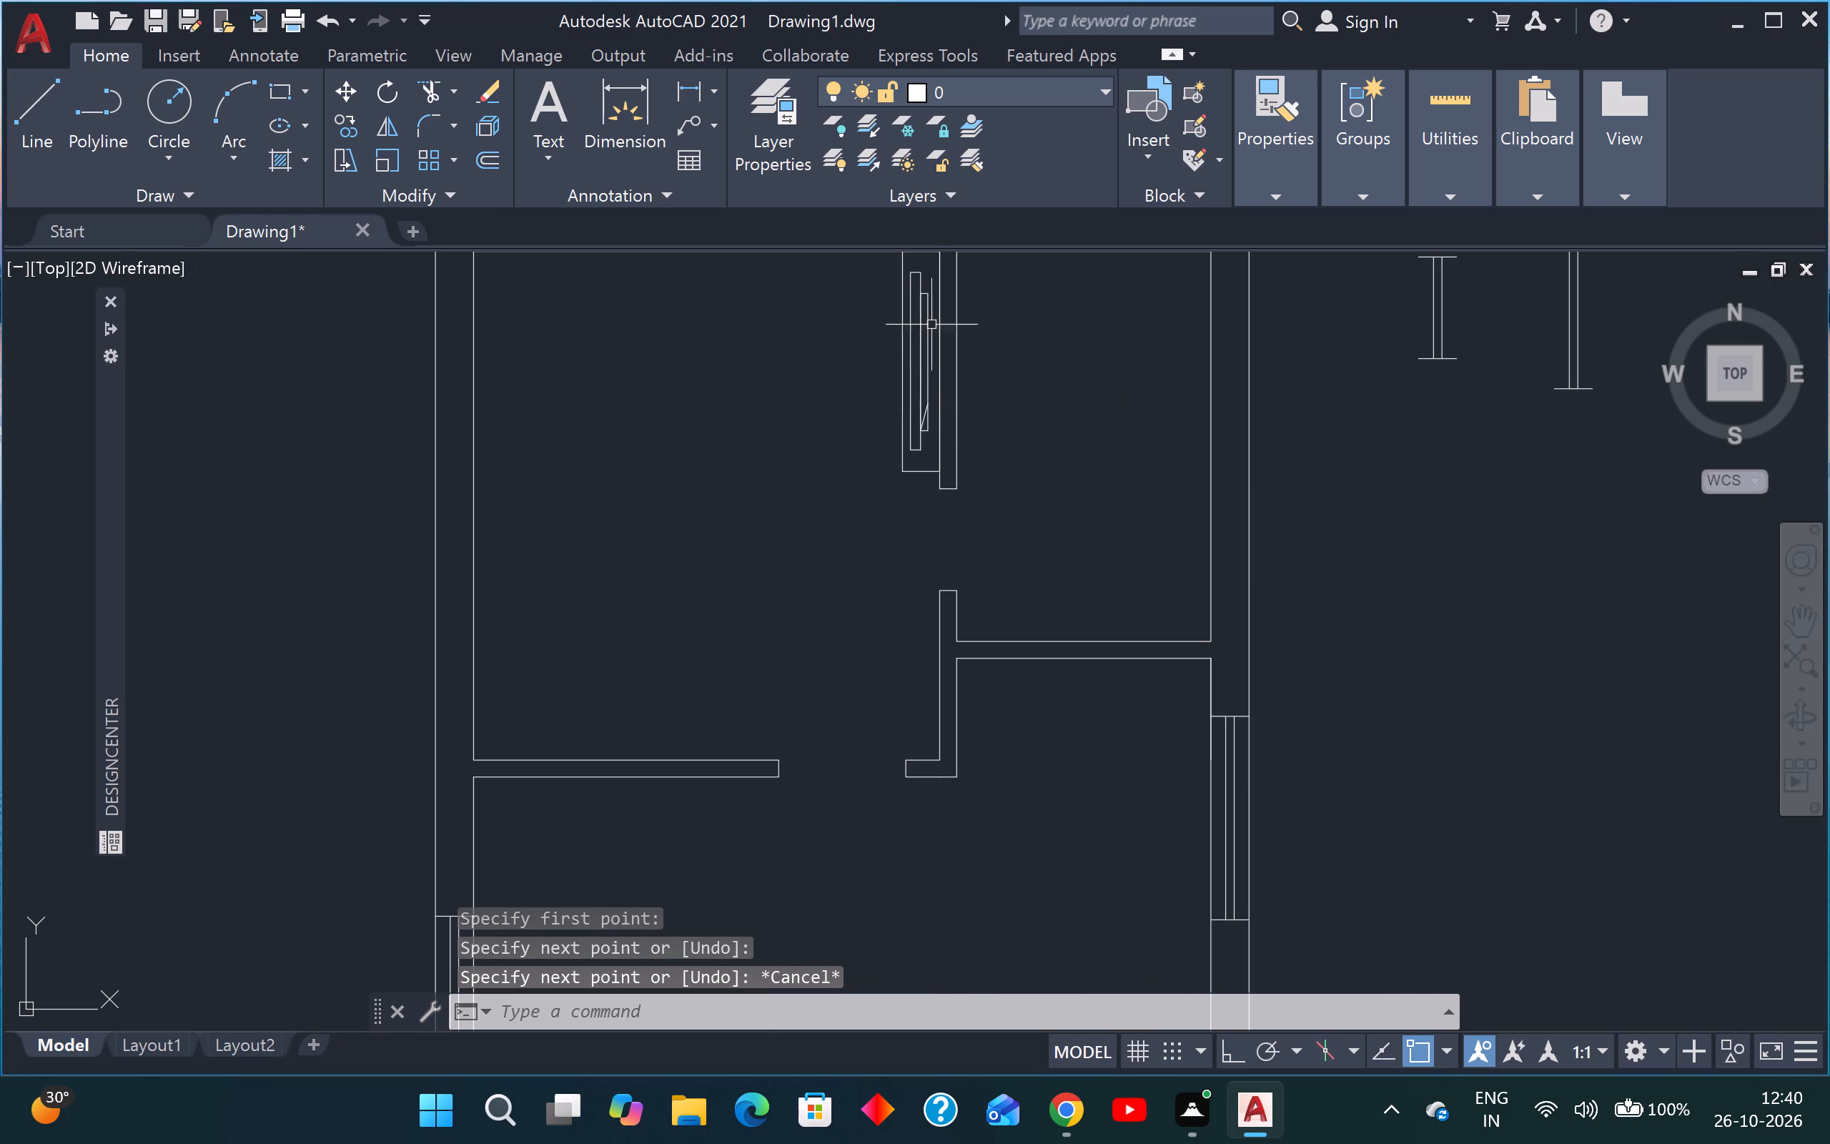
{"action": "scroll", "coordinate": [930, 223], "scroll_direction": "up", "scroll_amount": 3}
{"action": "scroll", "coordinate": [918, 282], "scroll_direction": "up", "scroll_amount": 6}
{"action": "key", "text": "space"}
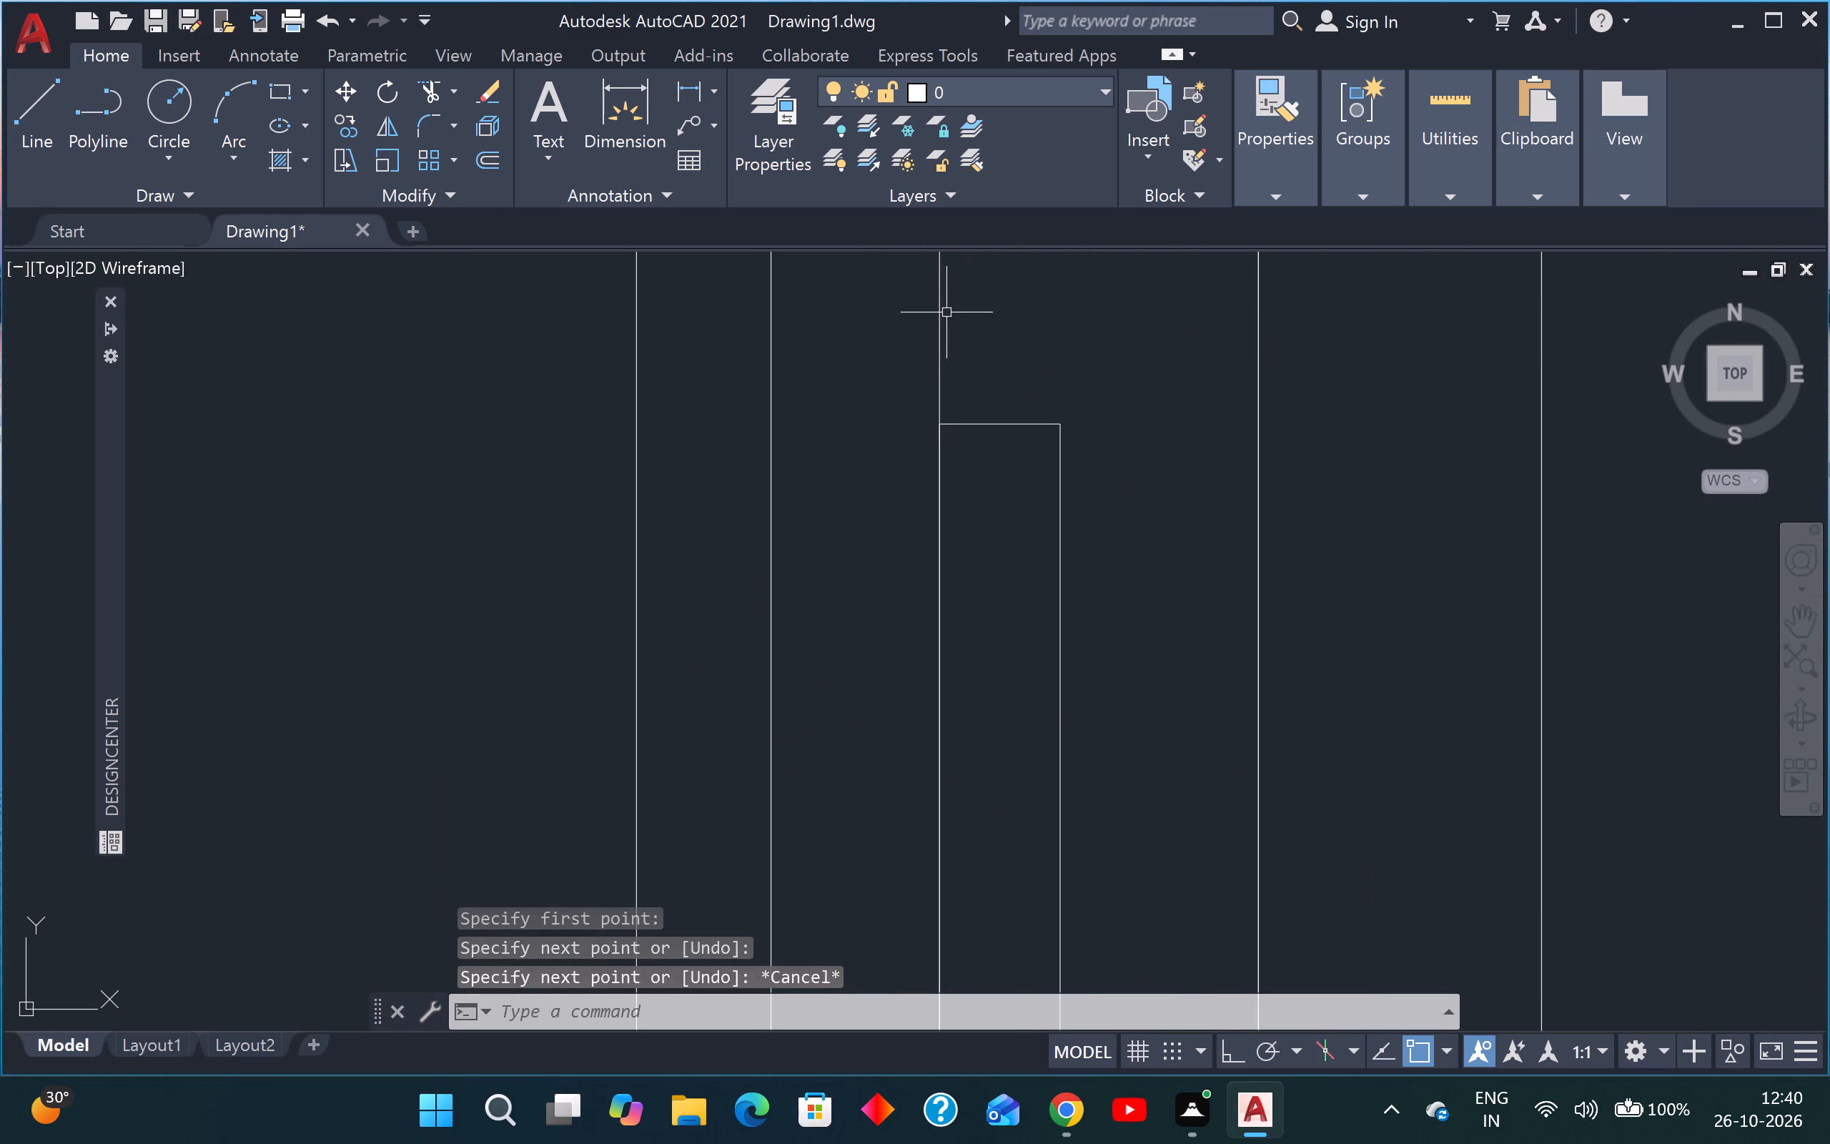
{"action": "left_click", "coordinate": [941, 430]}
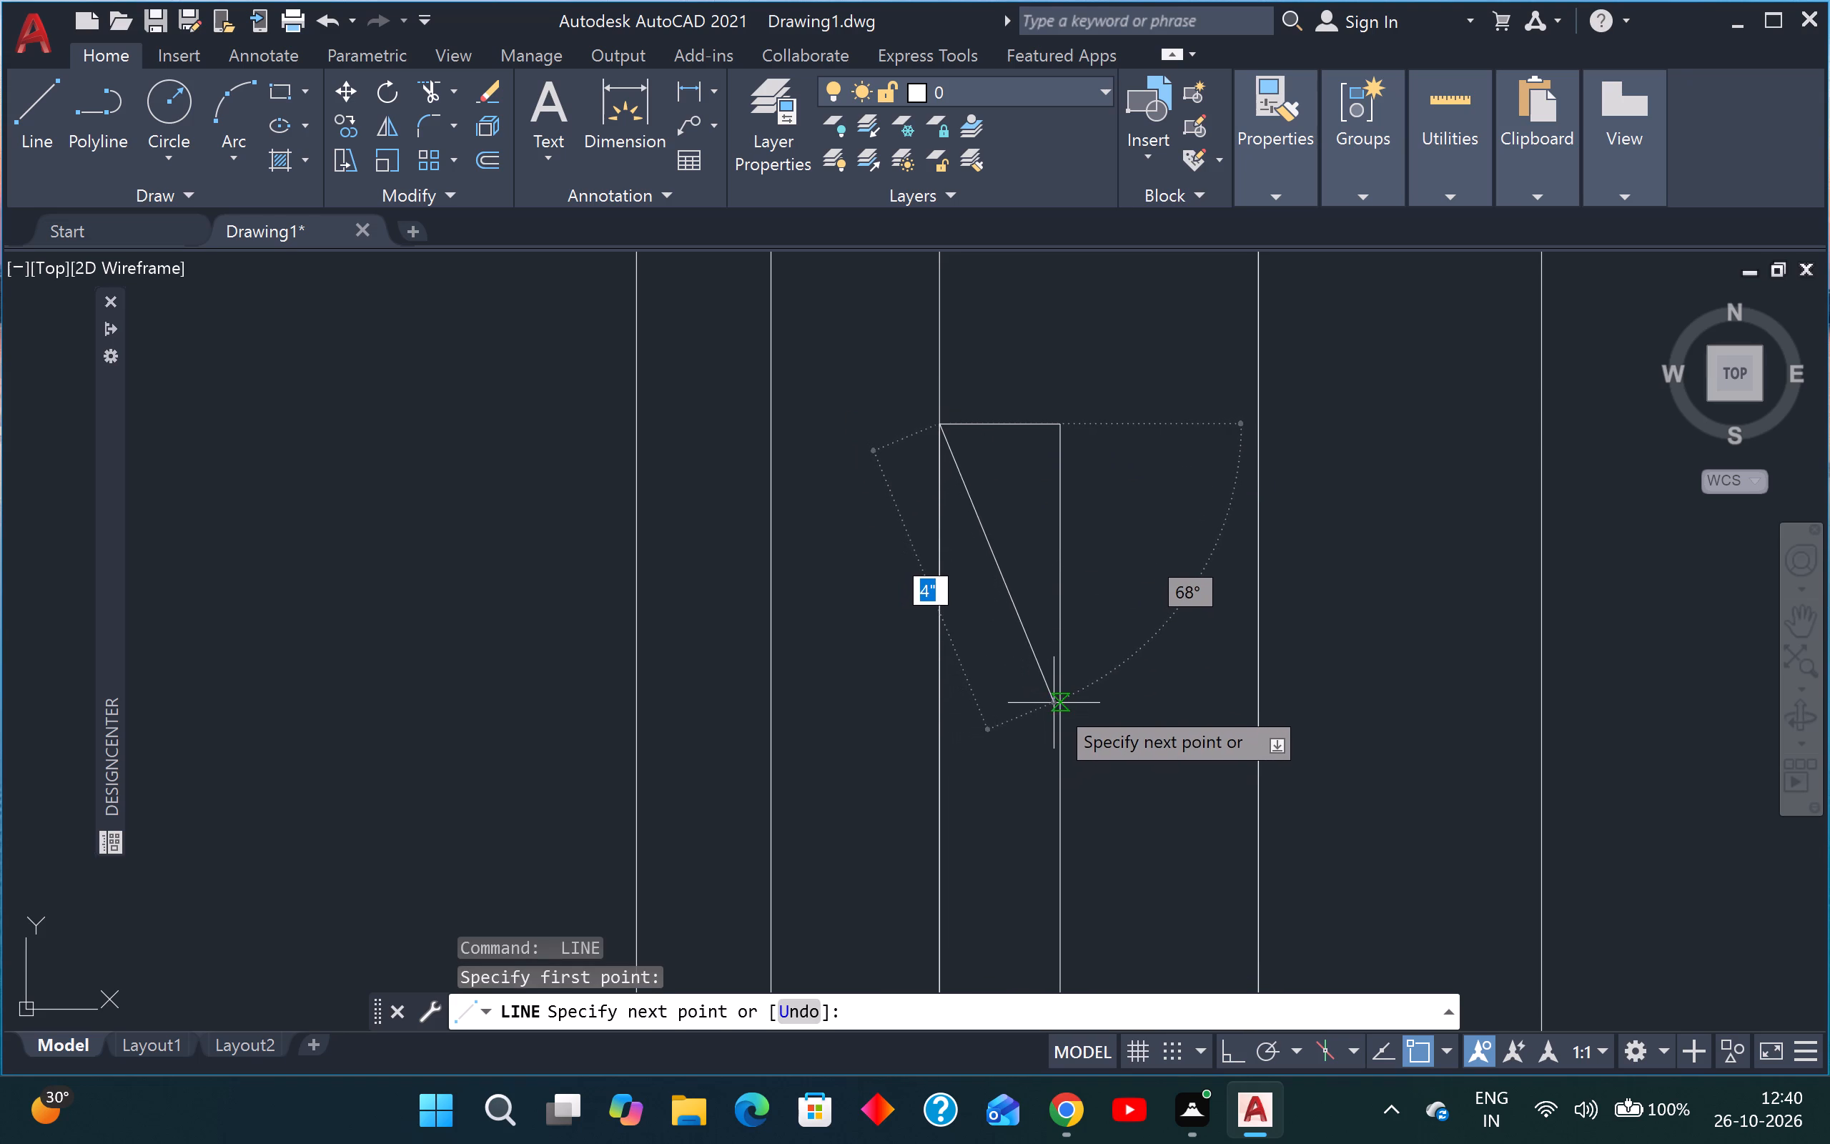
{"action": "left_click", "coordinate": [1062, 712]}
{"action": "key", "text": "Escape"}
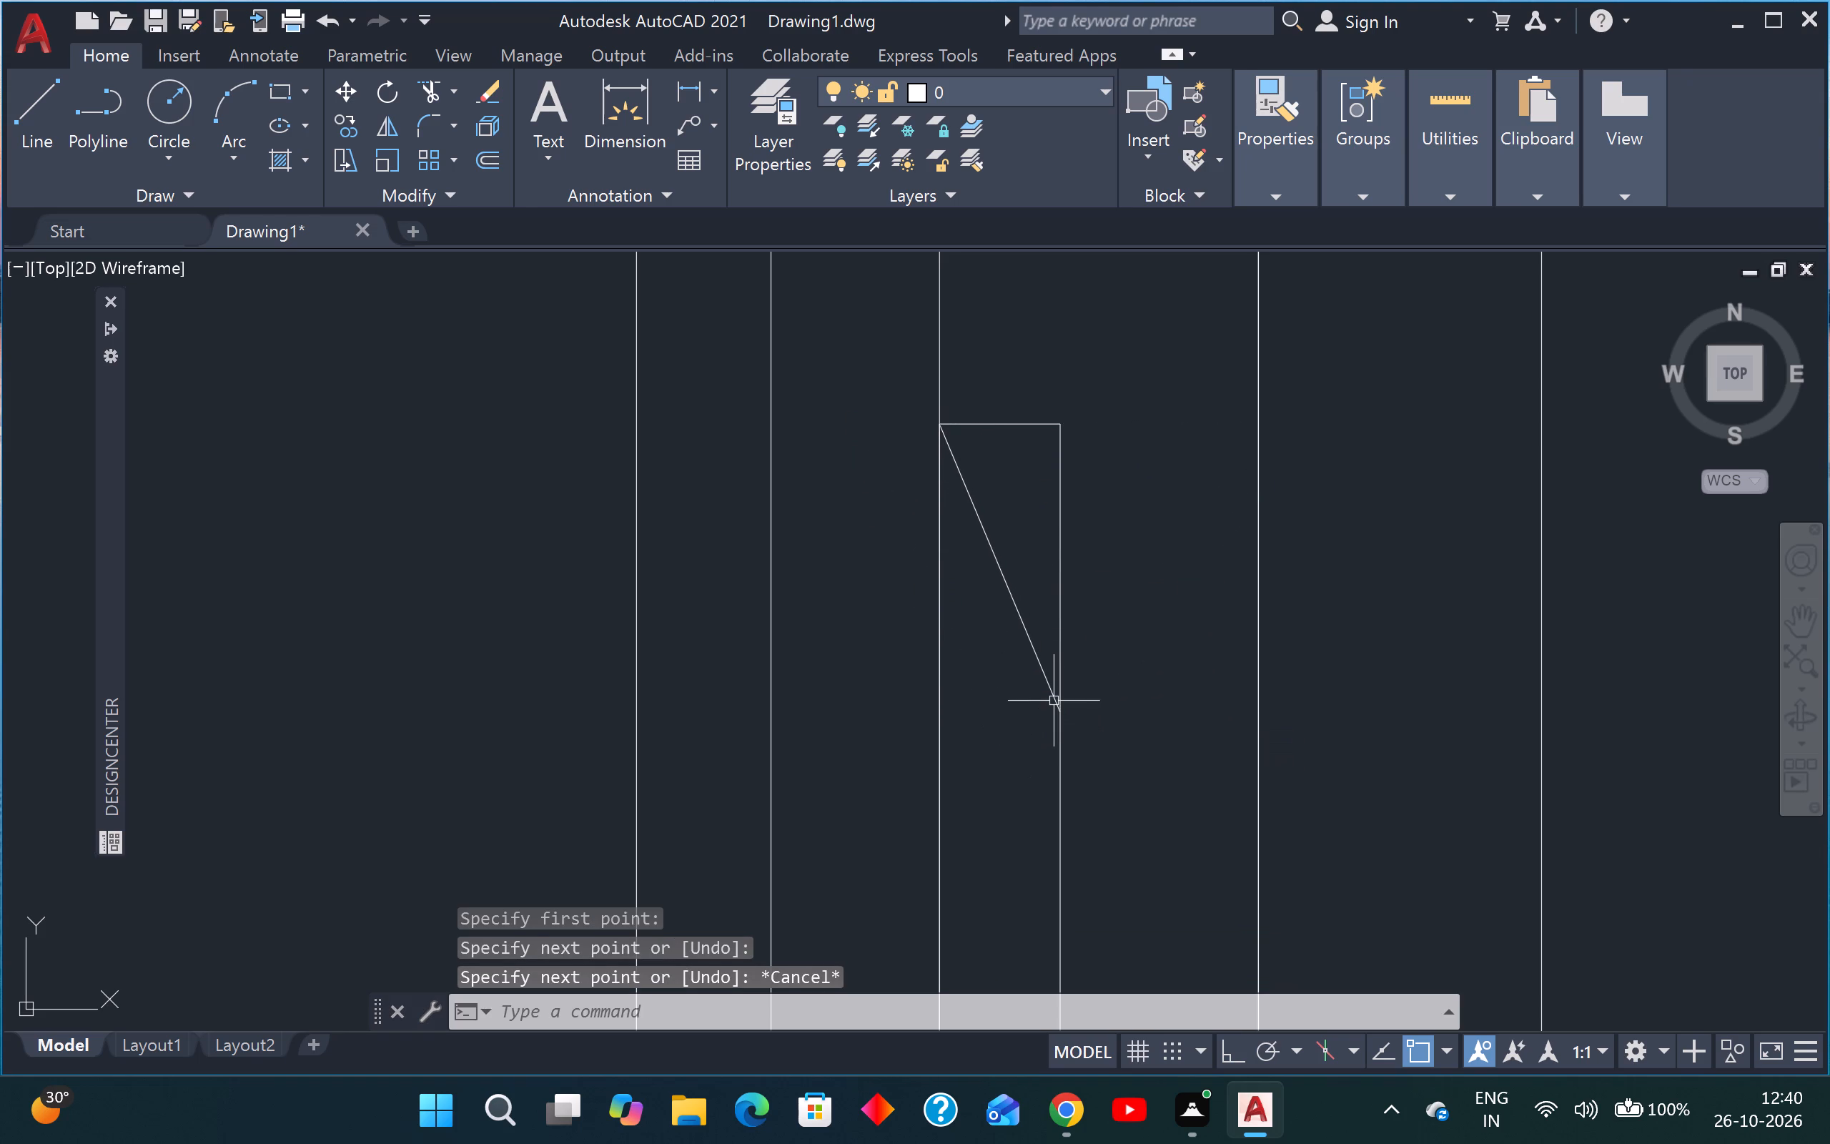
Trim away the thinnest rectangle's upper-right and lower-right corners outside the two sloping lines.
{"action": "key", "text": "t"}
{"action": "type", "text": "r"}
{"action": "key", "text": "space"}
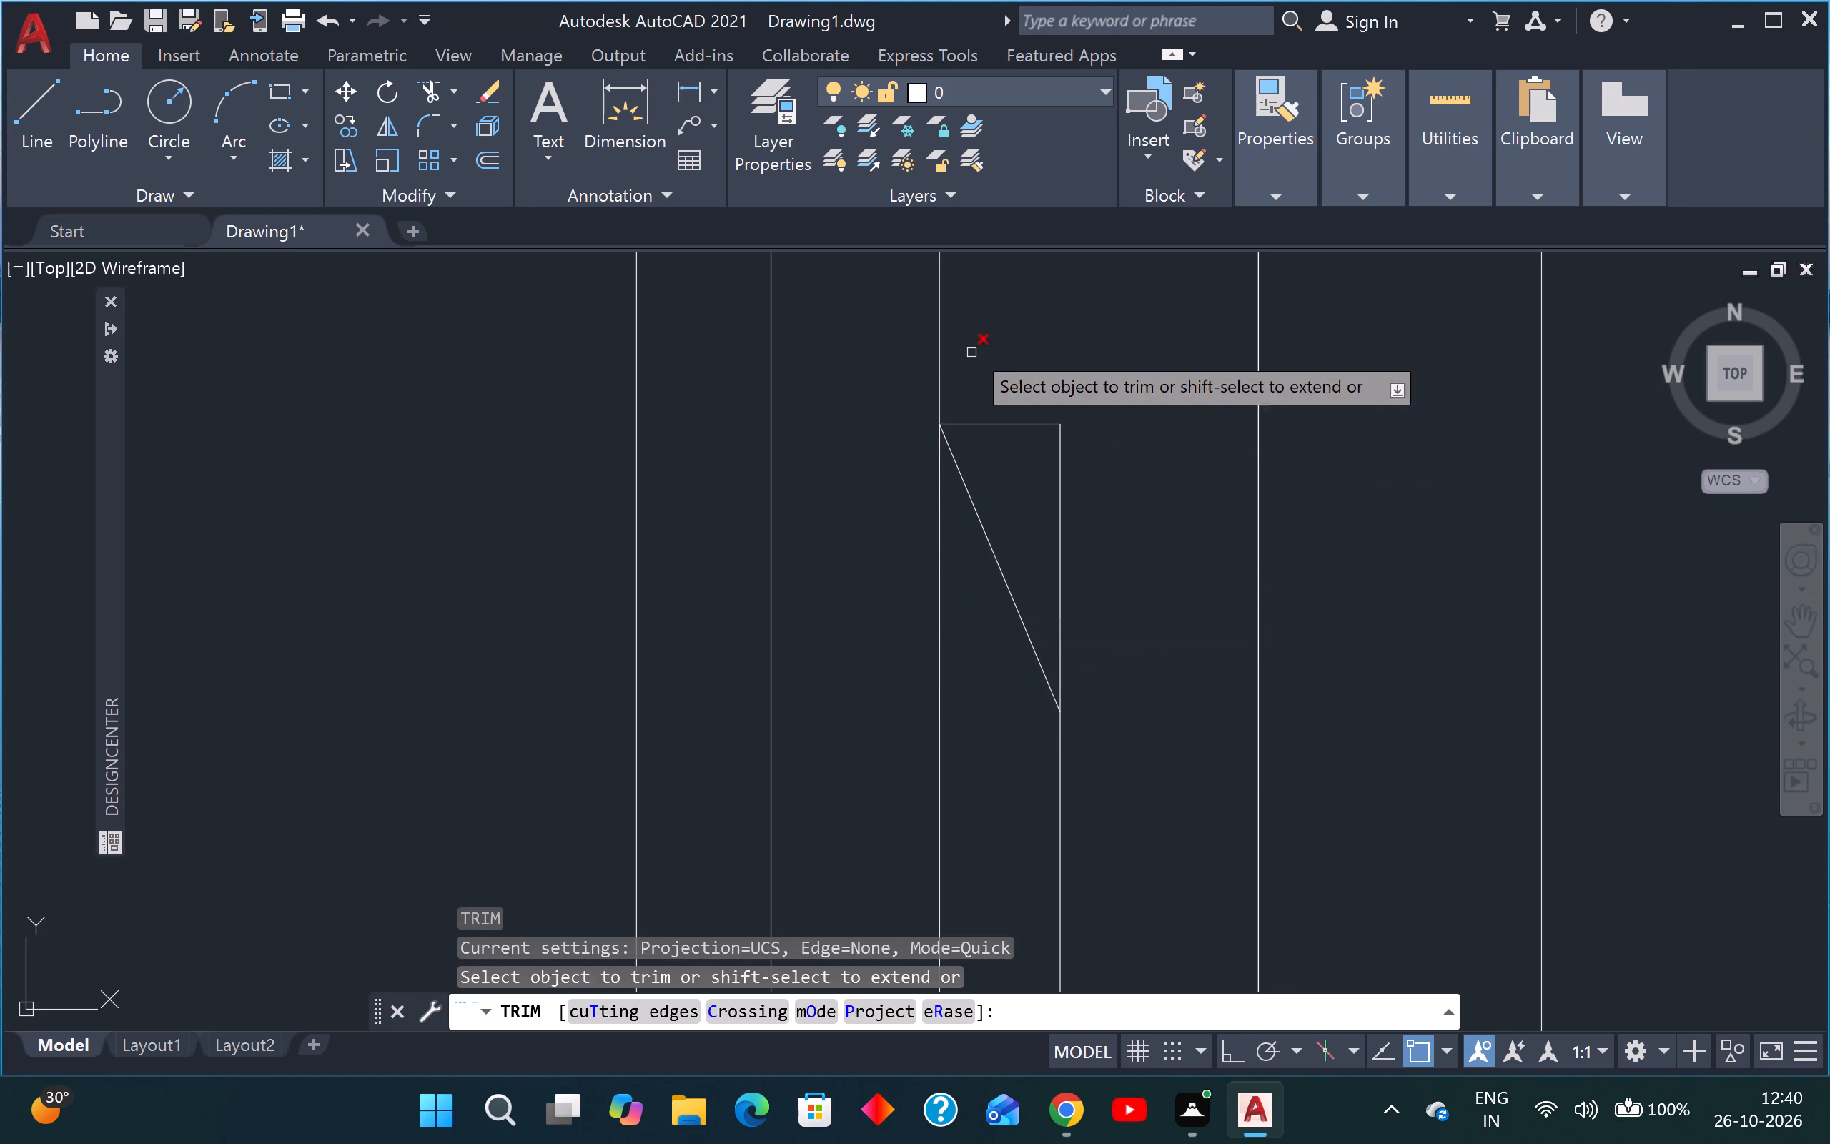
{"action": "left_click", "coordinate": [1012, 403]}
{"action": "left_click", "coordinate": [1073, 499]}
{"action": "scroll", "coordinate": [1069, 480], "scroll_direction": "down", "scroll_amount": 4}
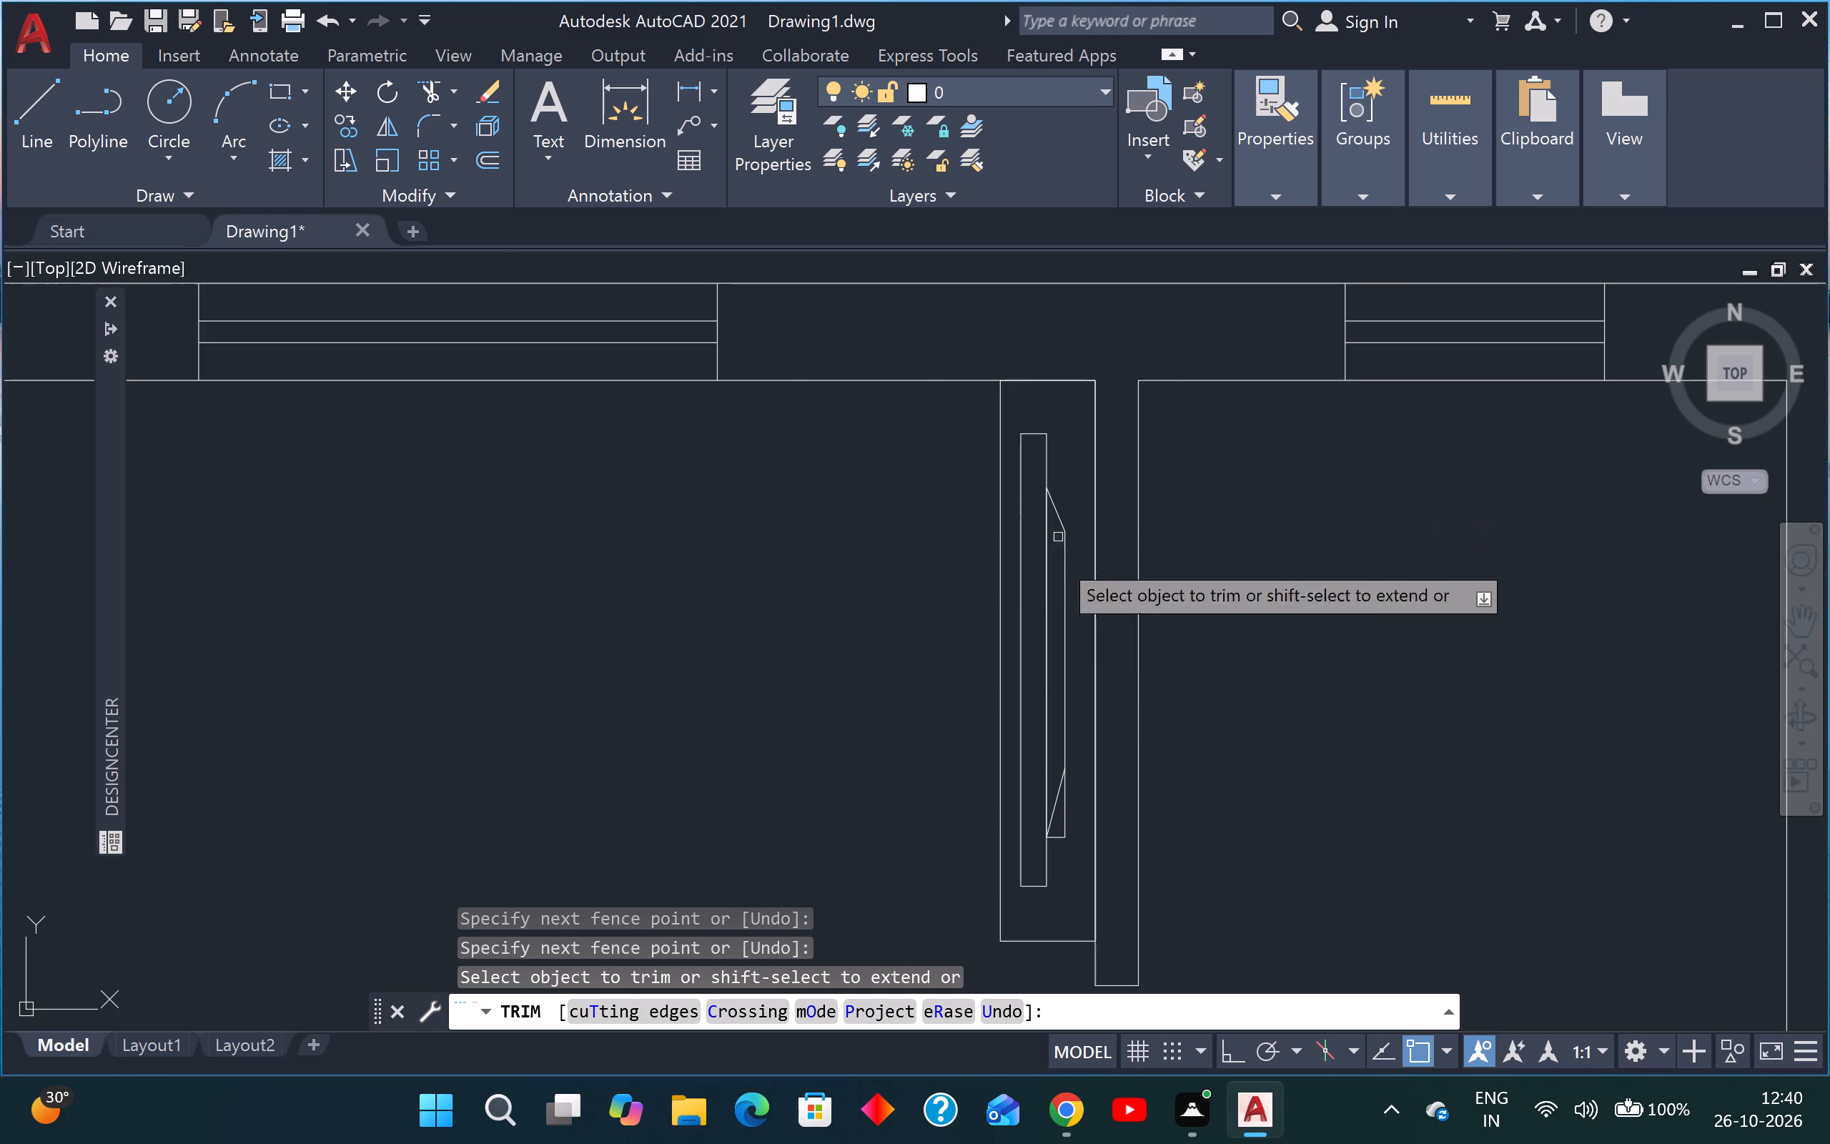
{"action": "scroll", "coordinate": [1069, 837], "scroll_direction": "up", "scroll_amount": 4}
{"action": "left_click", "coordinate": [1063, 787]}
{"action": "left_click", "coordinate": [1015, 862]}
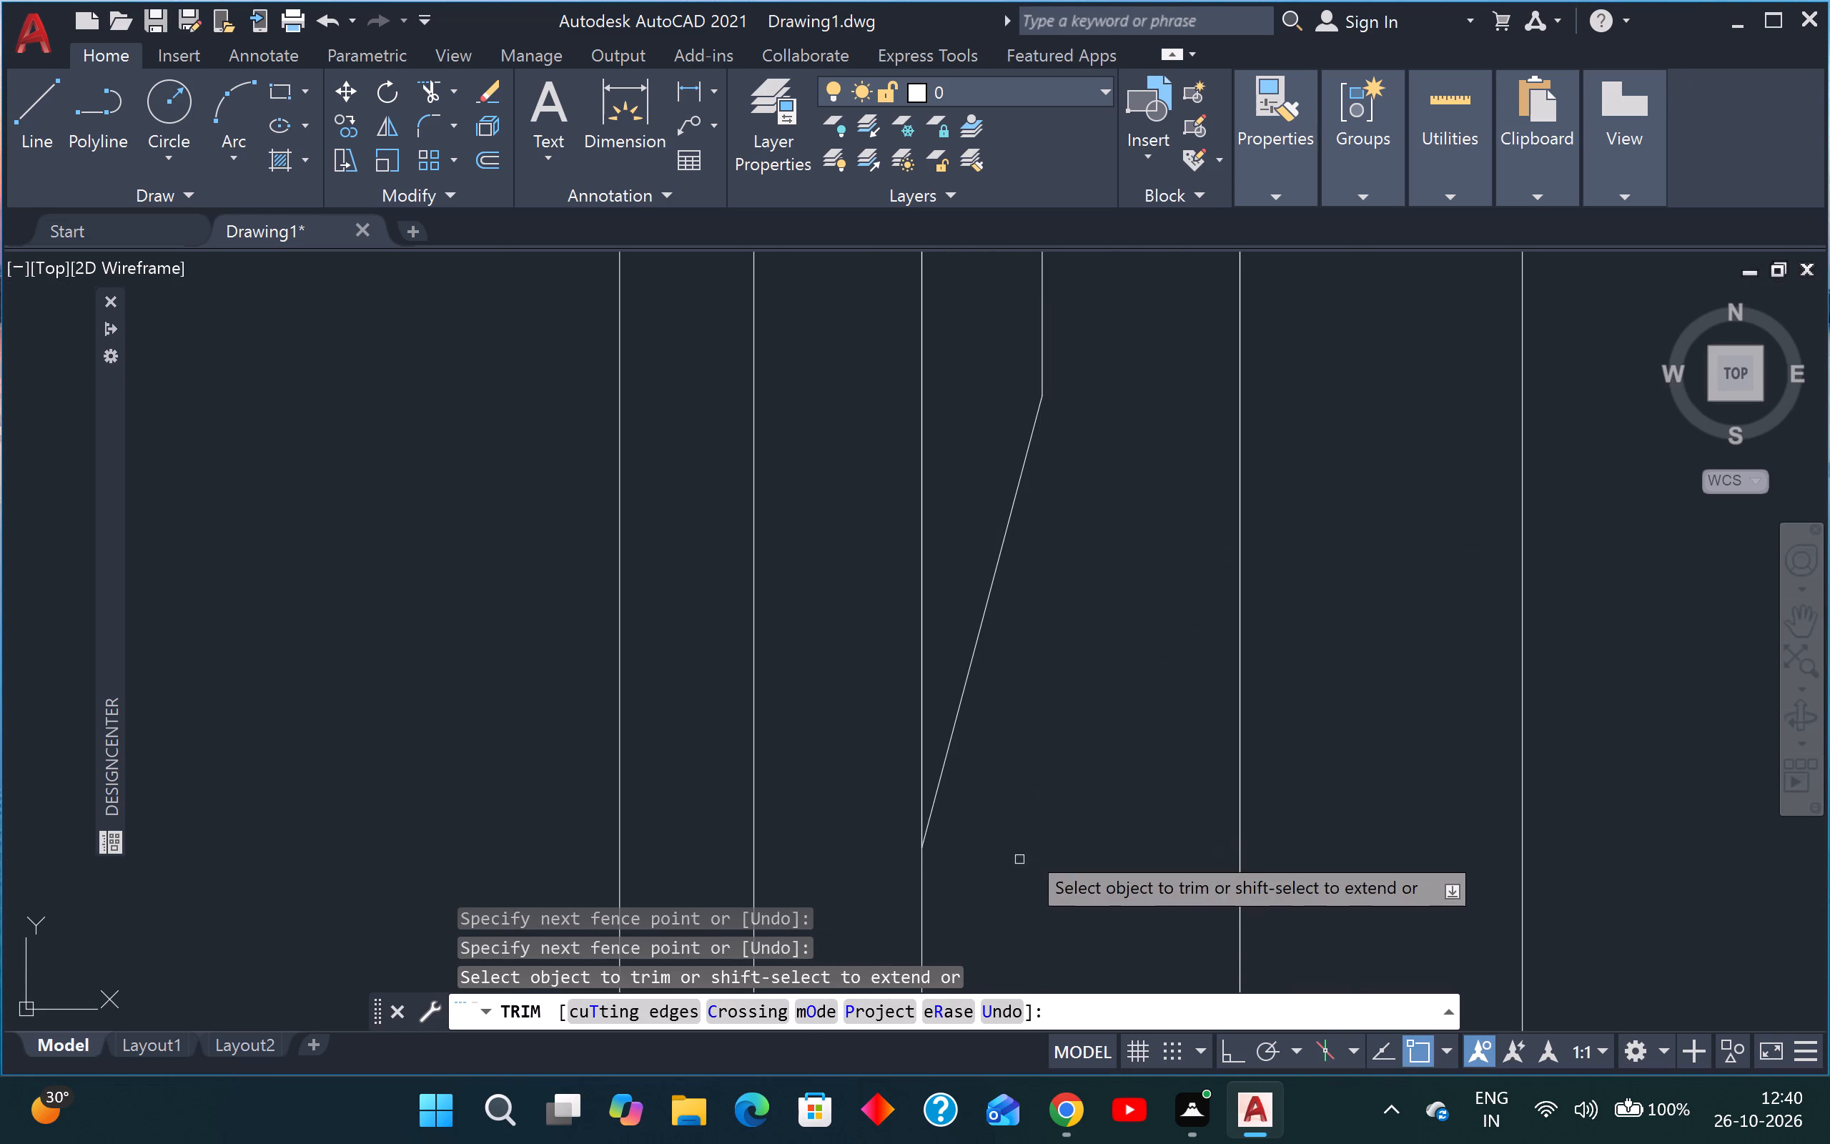
{"action": "scroll", "coordinate": [1059, 758], "scroll_direction": "down", "scroll_amount": 3}
{"action": "key", "text": "Escape"}
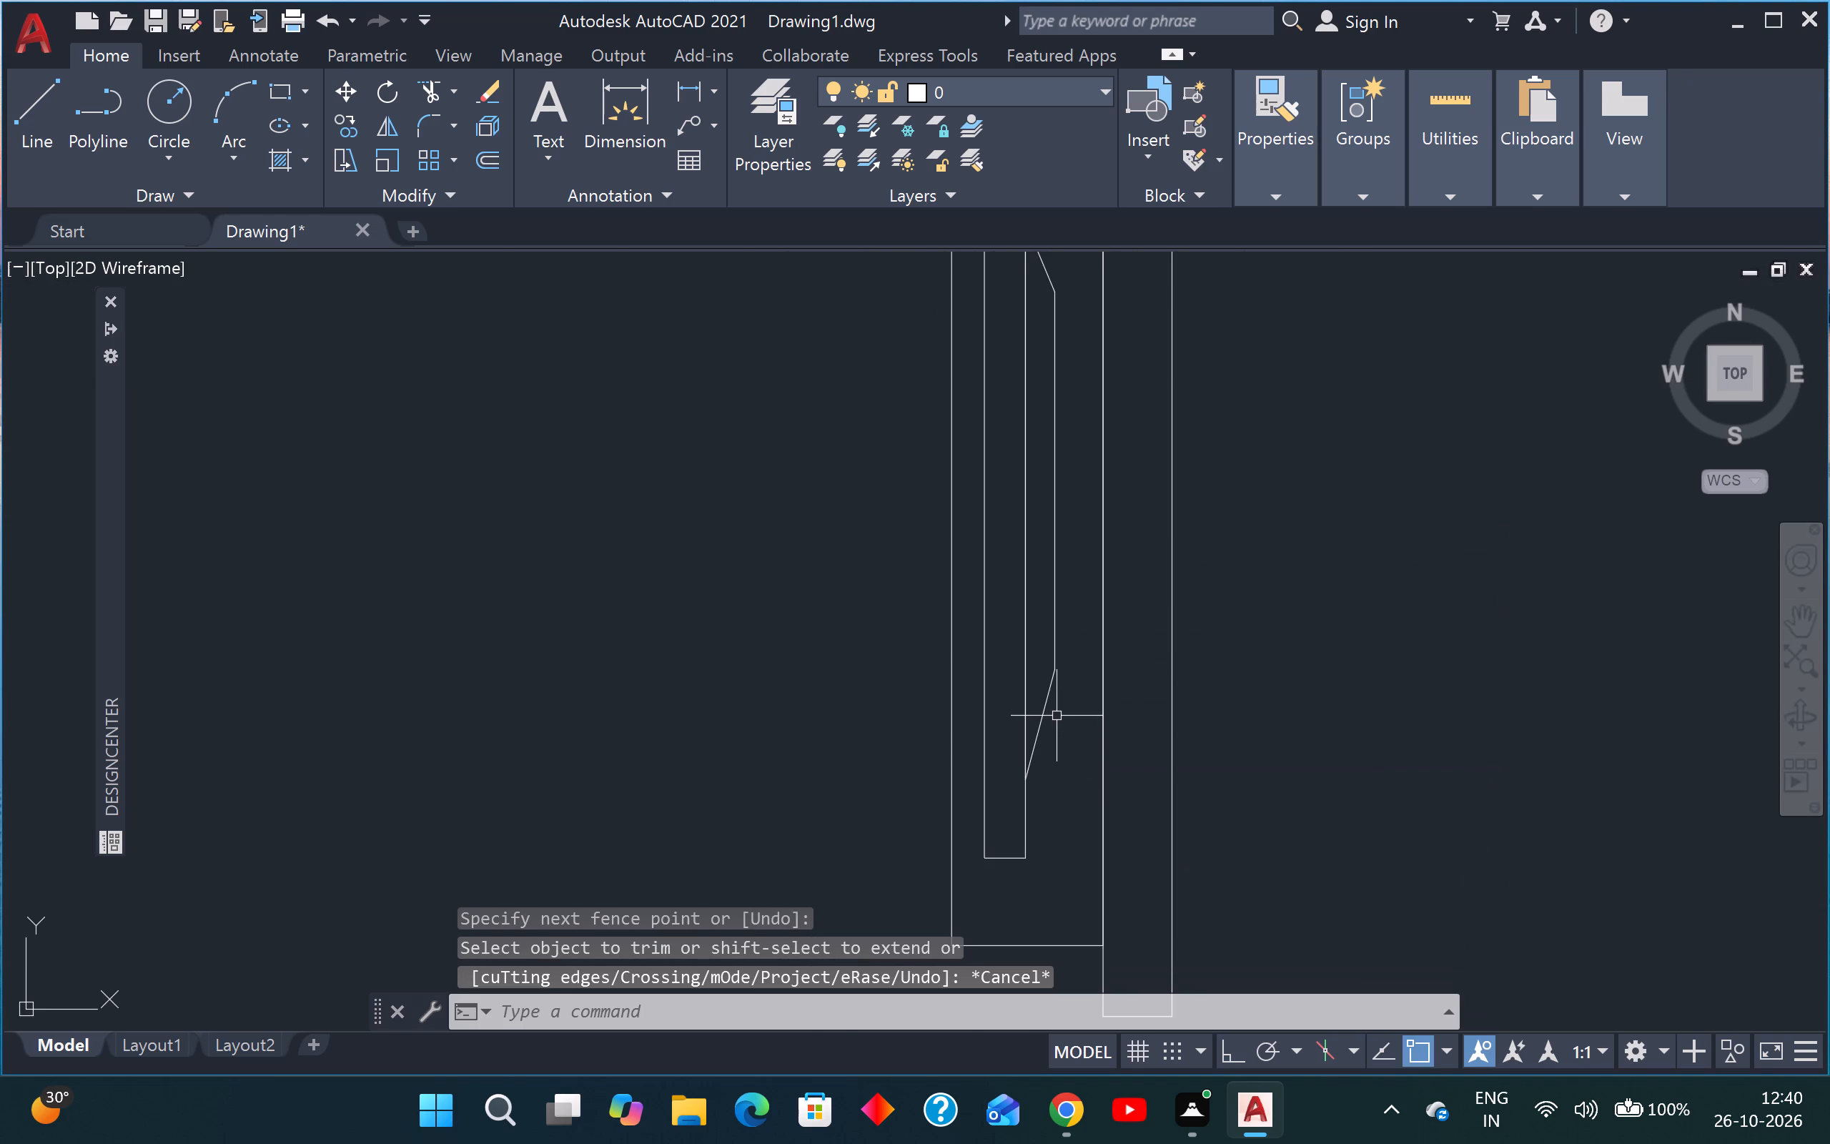
{"action": "key", "text": "Escape"}
{"action": "key", "text": "Escape"}
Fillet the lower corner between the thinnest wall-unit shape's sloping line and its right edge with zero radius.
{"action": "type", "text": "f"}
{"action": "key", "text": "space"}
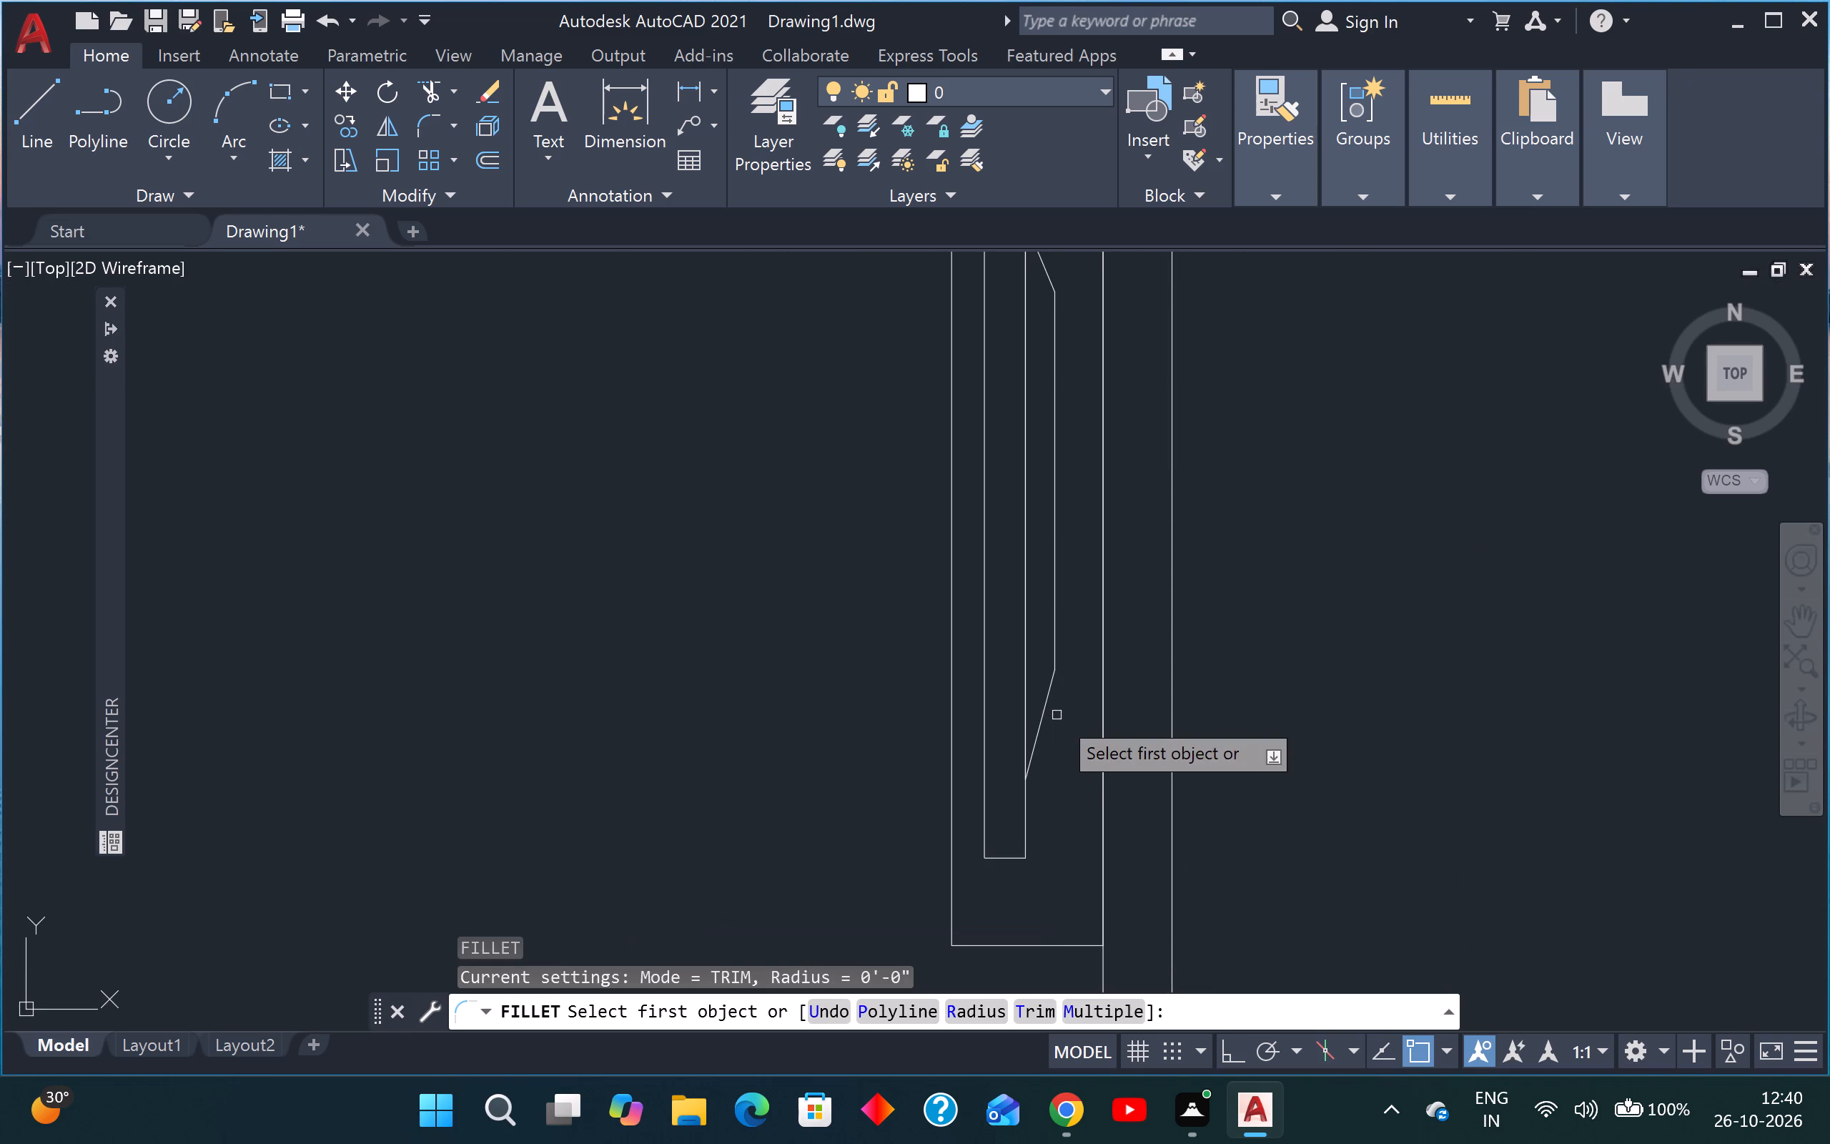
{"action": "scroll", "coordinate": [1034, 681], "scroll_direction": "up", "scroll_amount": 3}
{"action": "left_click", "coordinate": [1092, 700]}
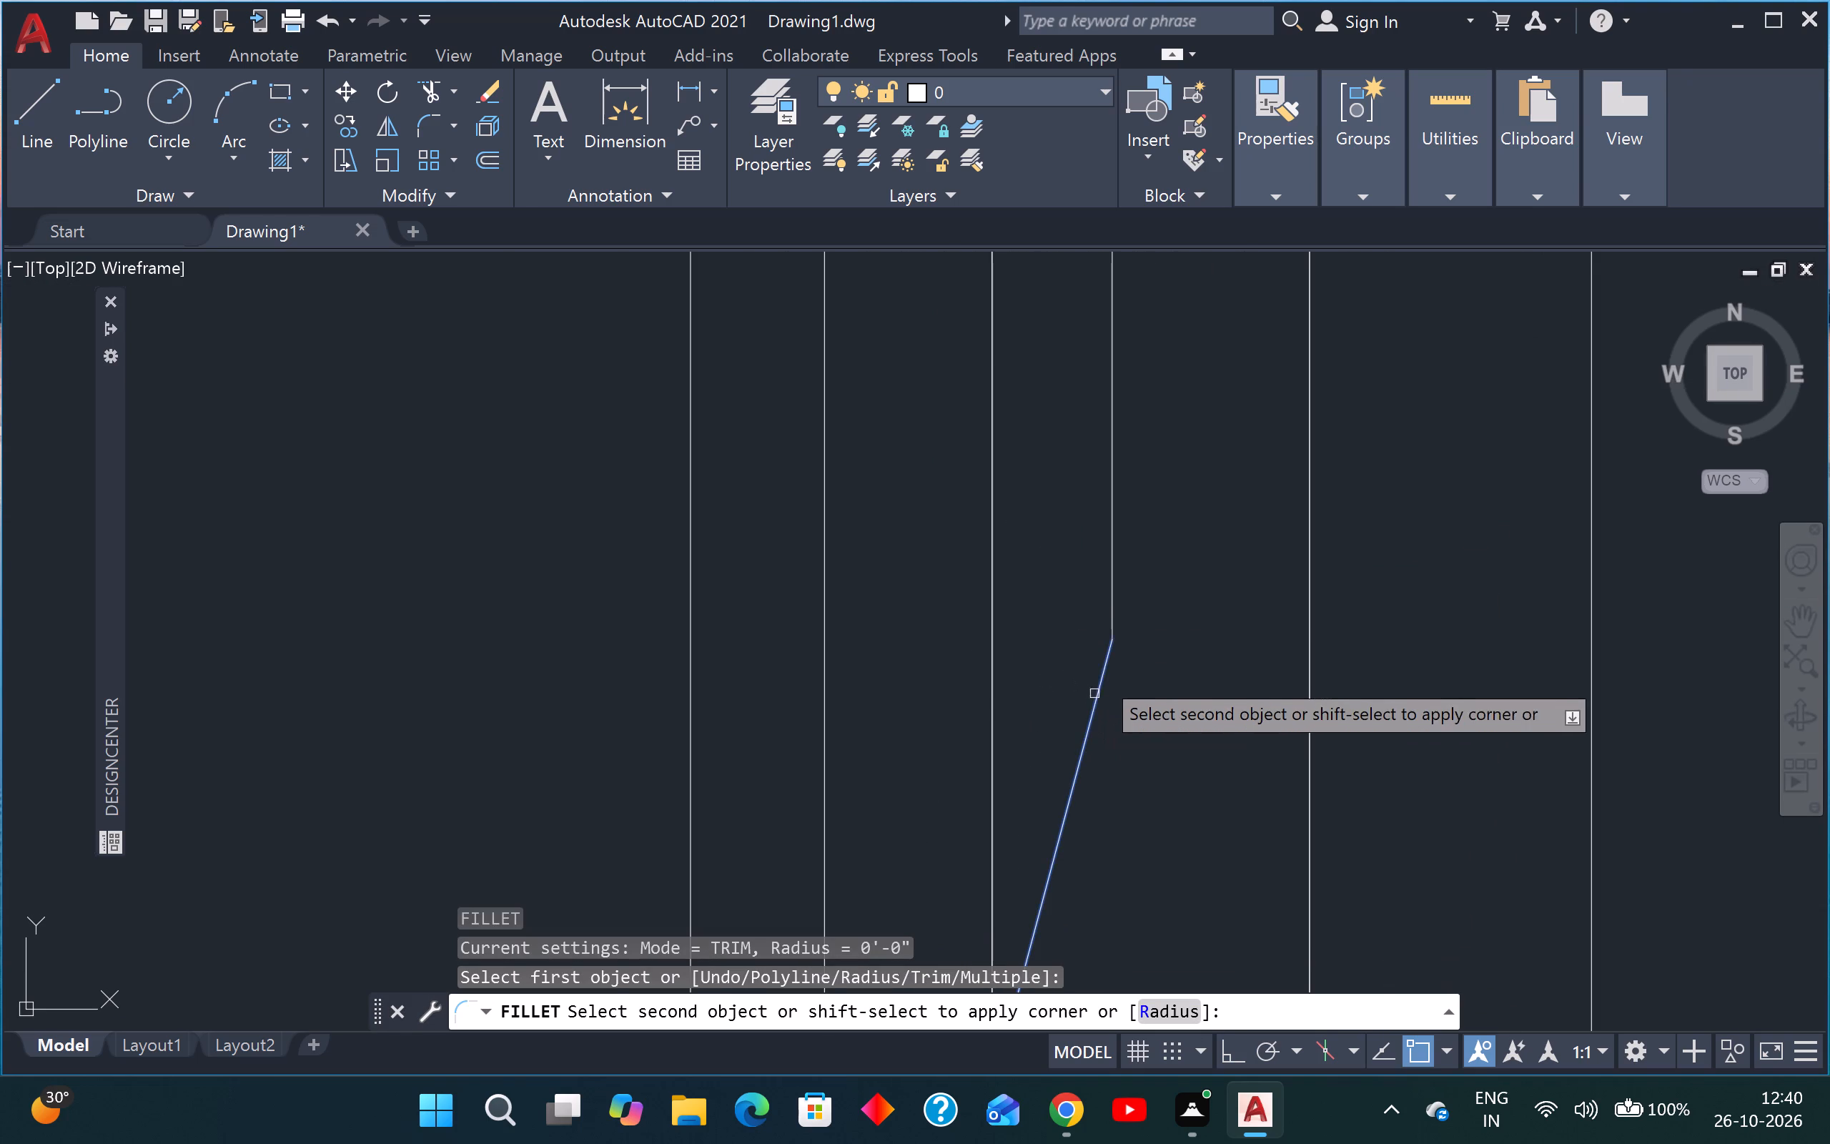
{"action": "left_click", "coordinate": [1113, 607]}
Round the corner between the lower sloping line and the thinnest shape's right edge with a 2" fillet.
{"action": "key", "text": "f"}
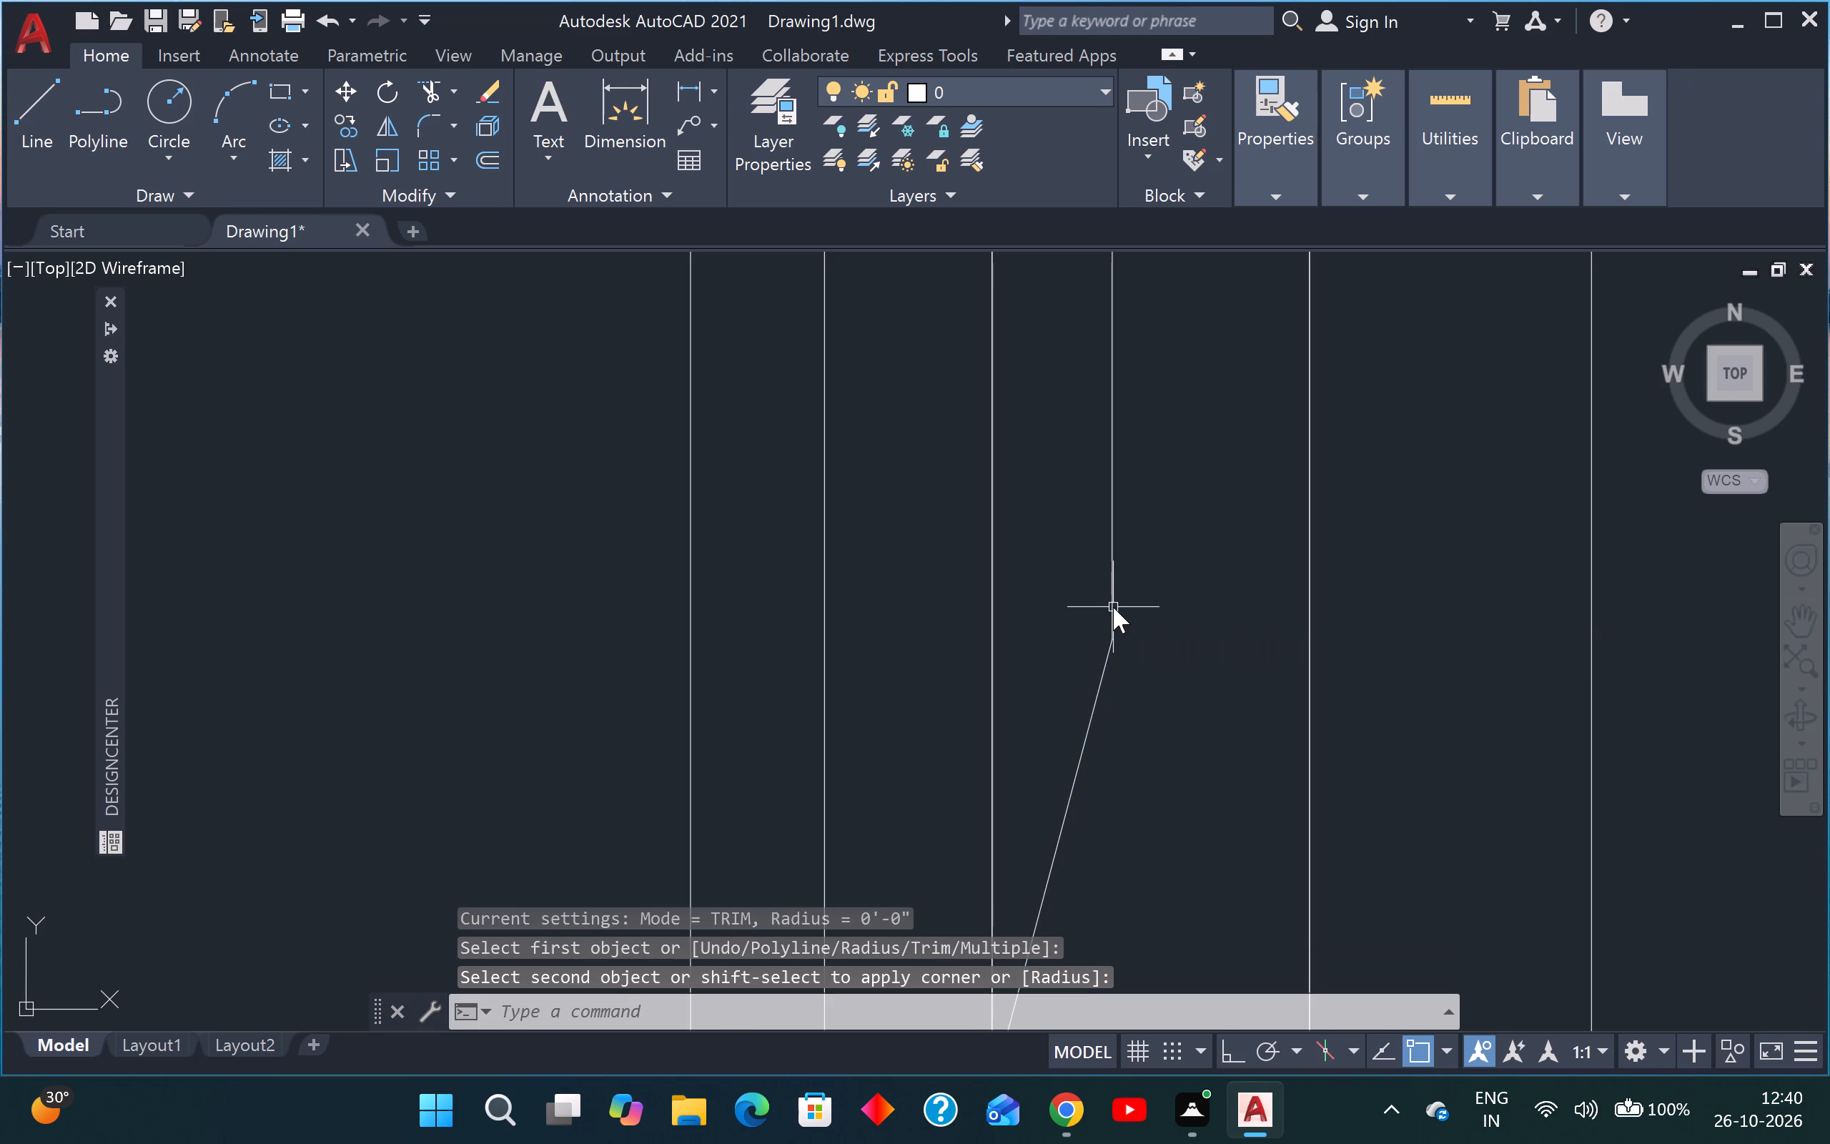
{"action": "key", "text": "space"}
{"action": "key", "text": "r"}
{"action": "key", "text": "space"}
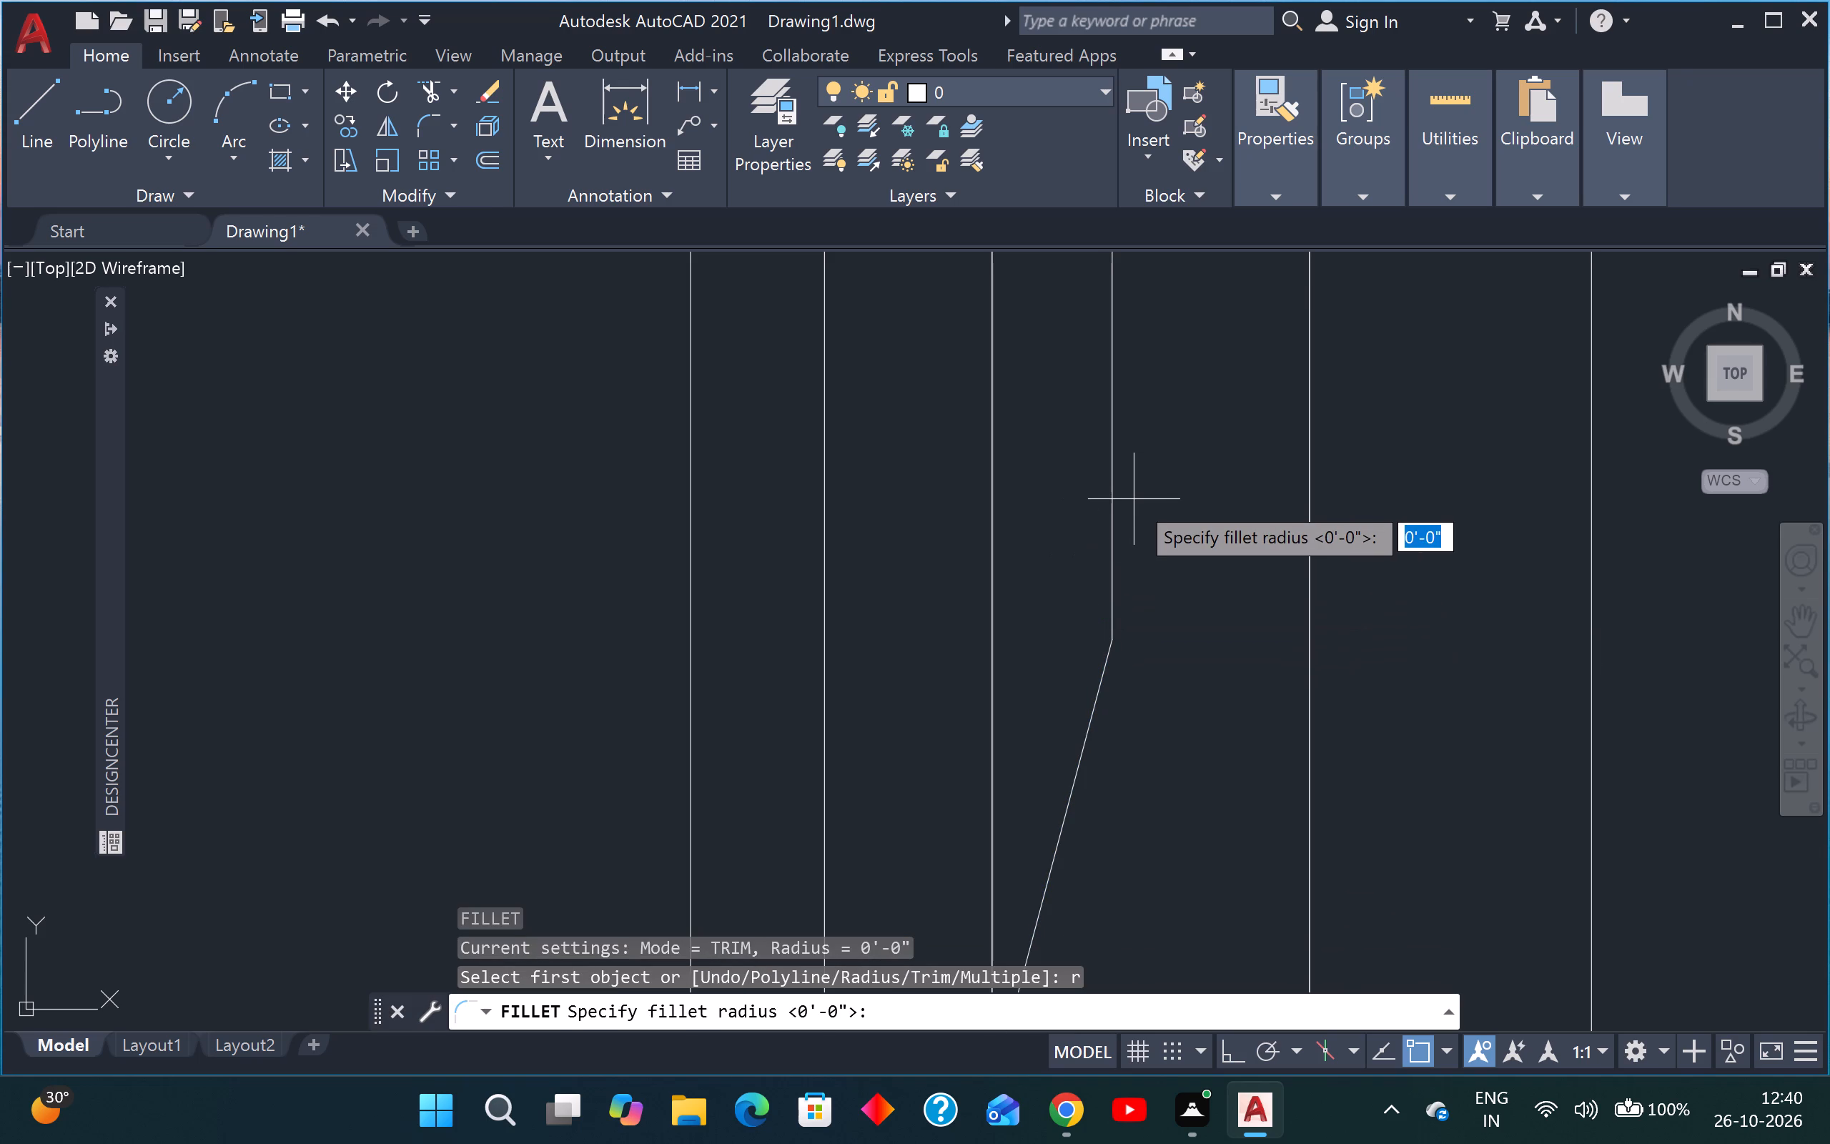
{"action": "type", "text": "2\""}
{"action": "key", "text": "Return"}
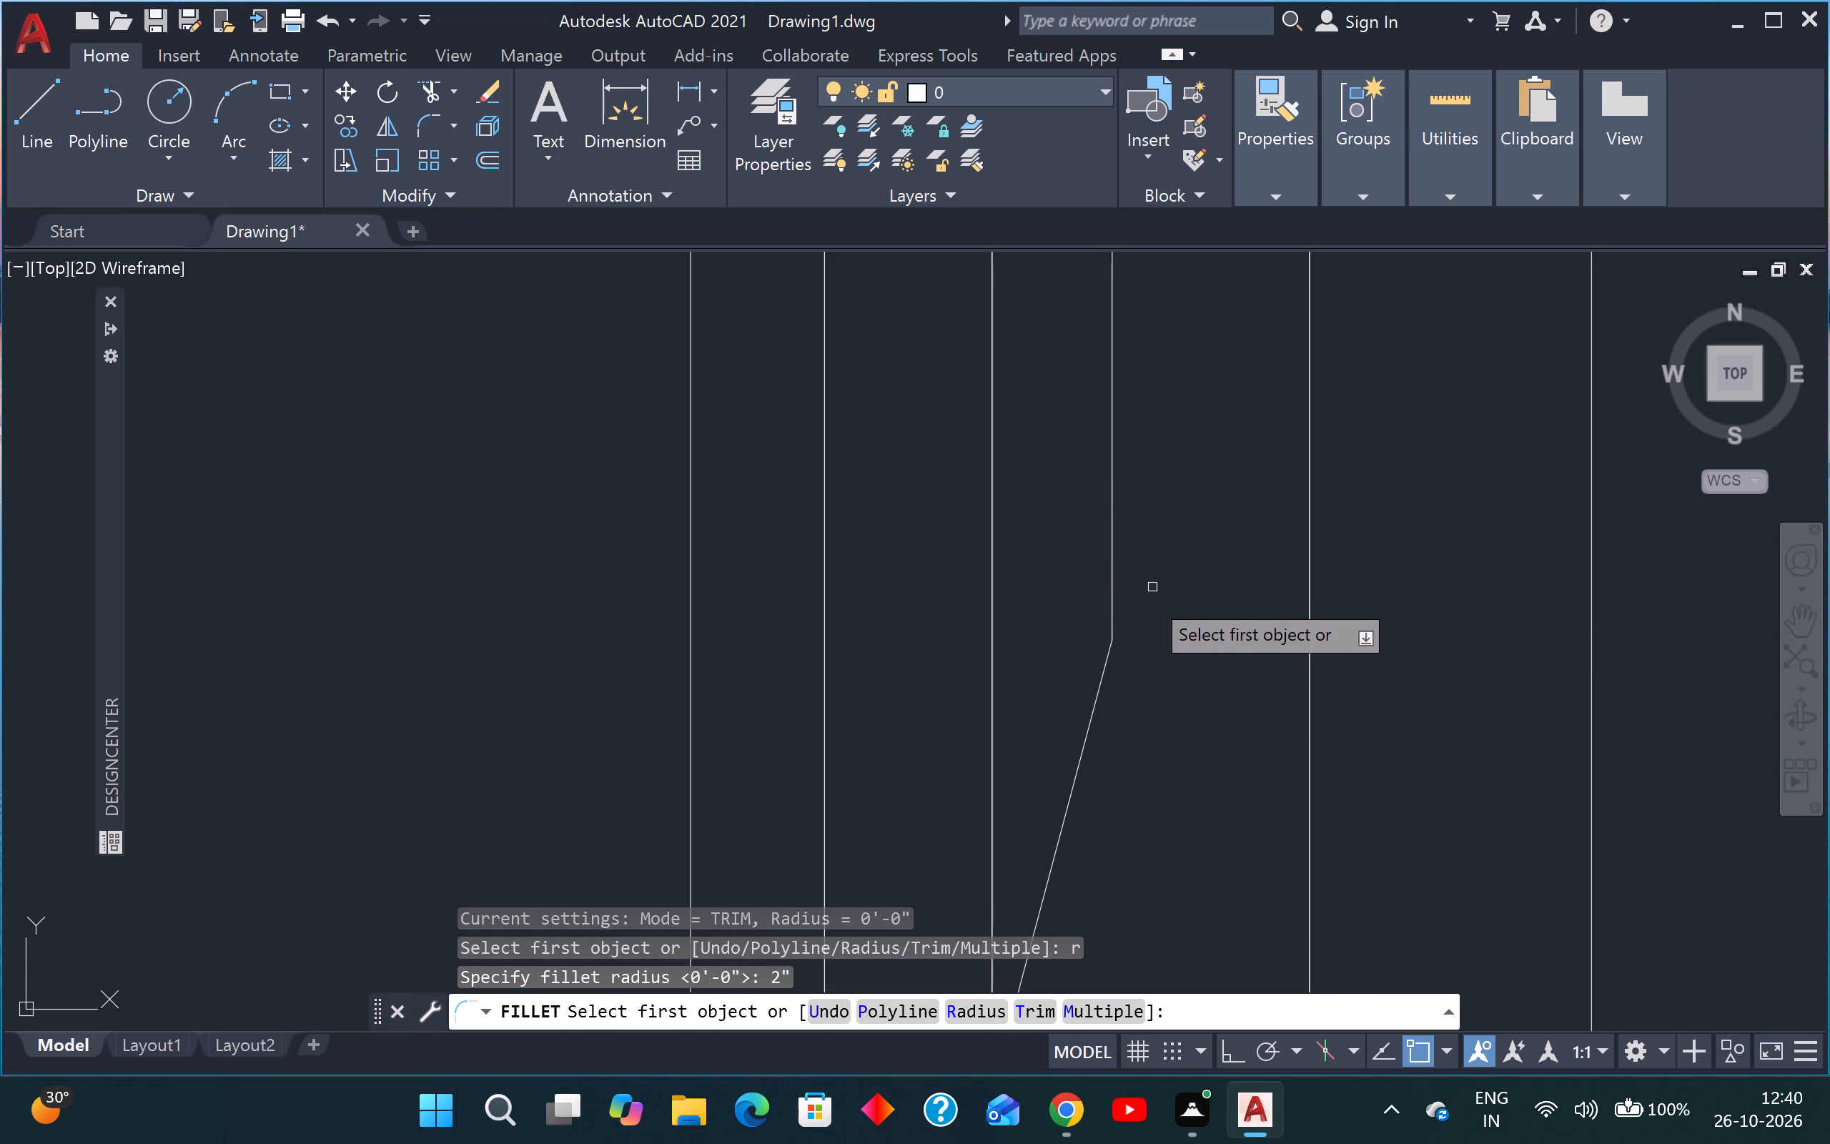
{"action": "left_click", "coordinate": [1104, 679]}
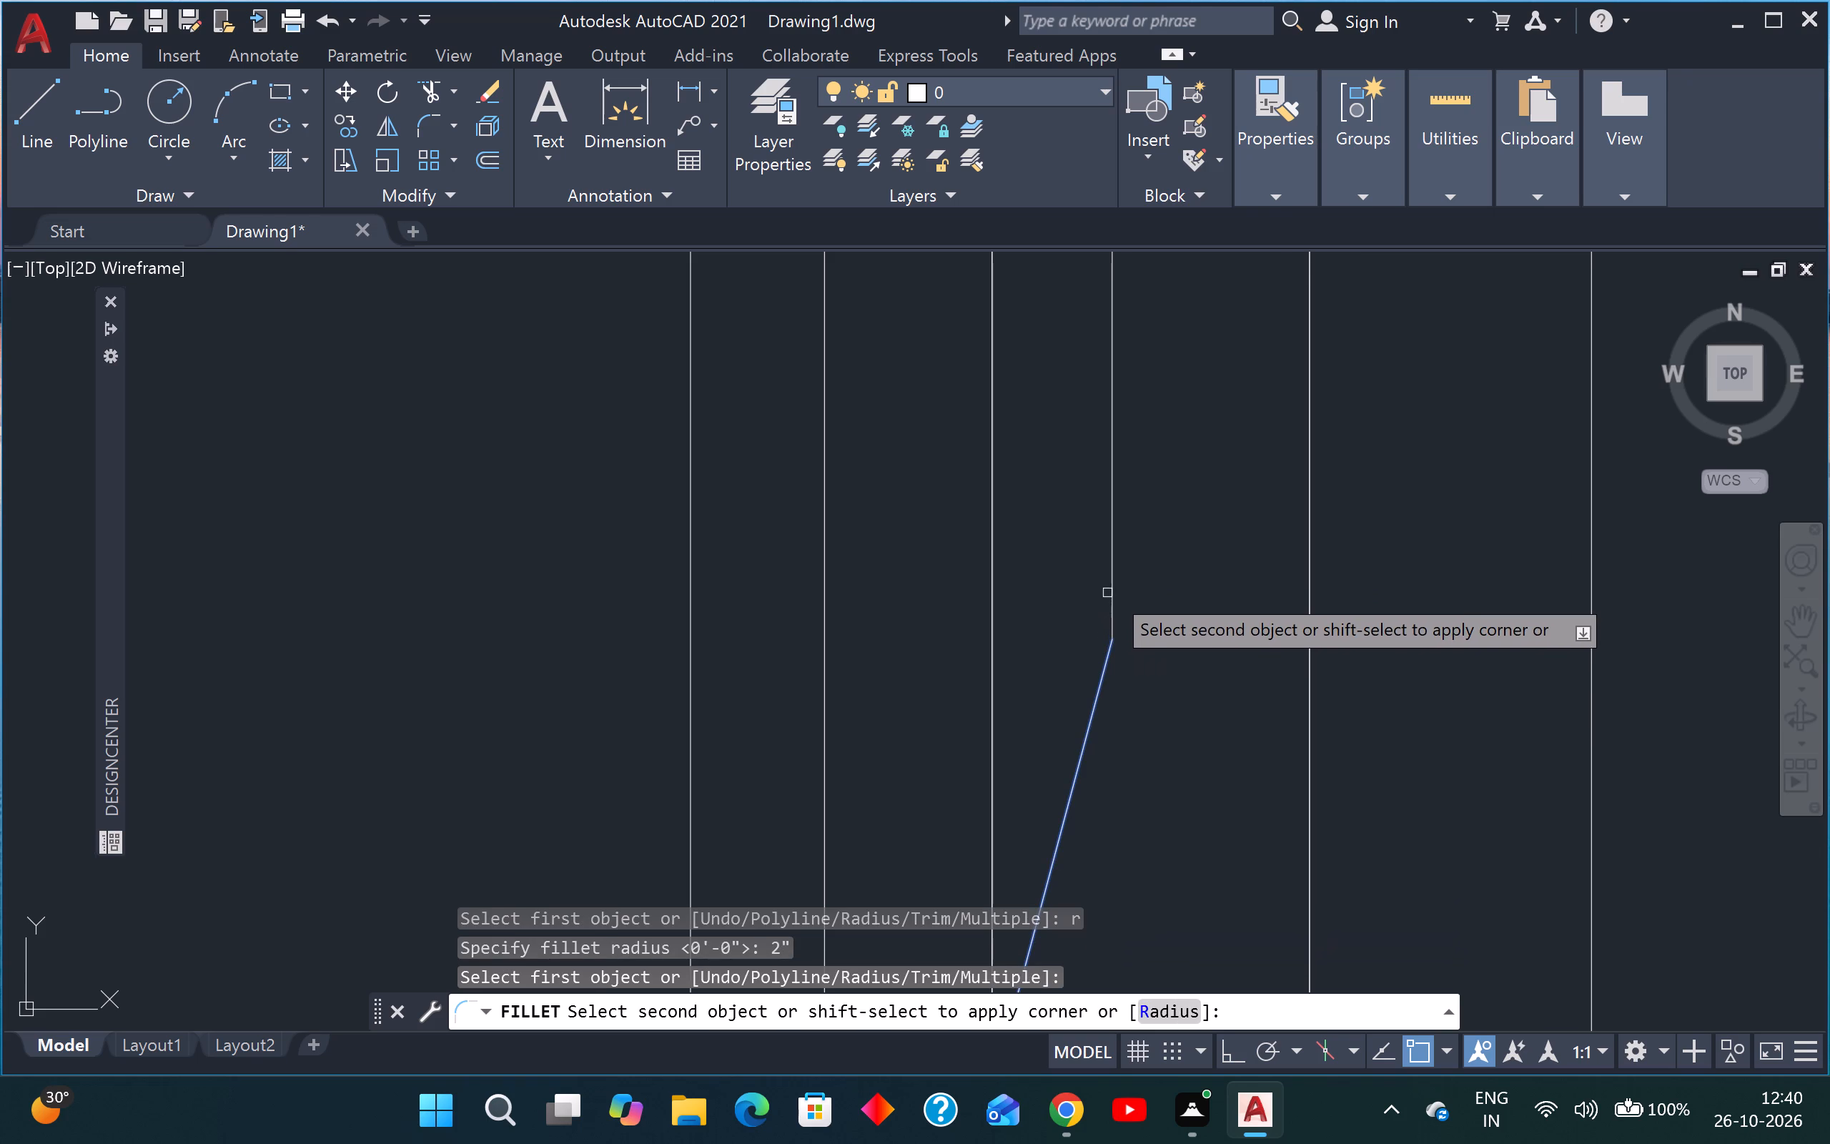
{"action": "left_click", "coordinate": [1115, 587]}
Round the corner between the upper sloping line and the thinnest shape's right edge with the same 2" fillet radius.
{"action": "scroll", "coordinate": [1115, 587], "scroll_direction": "down", "scroll_amount": 4}
{"action": "scroll", "coordinate": [1120, 479], "scroll_direction": "down", "scroll_amount": 2}
{"action": "scroll", "coordinate": [1132, 409], "scroll_direction": "up", "scroll_amount": 4}
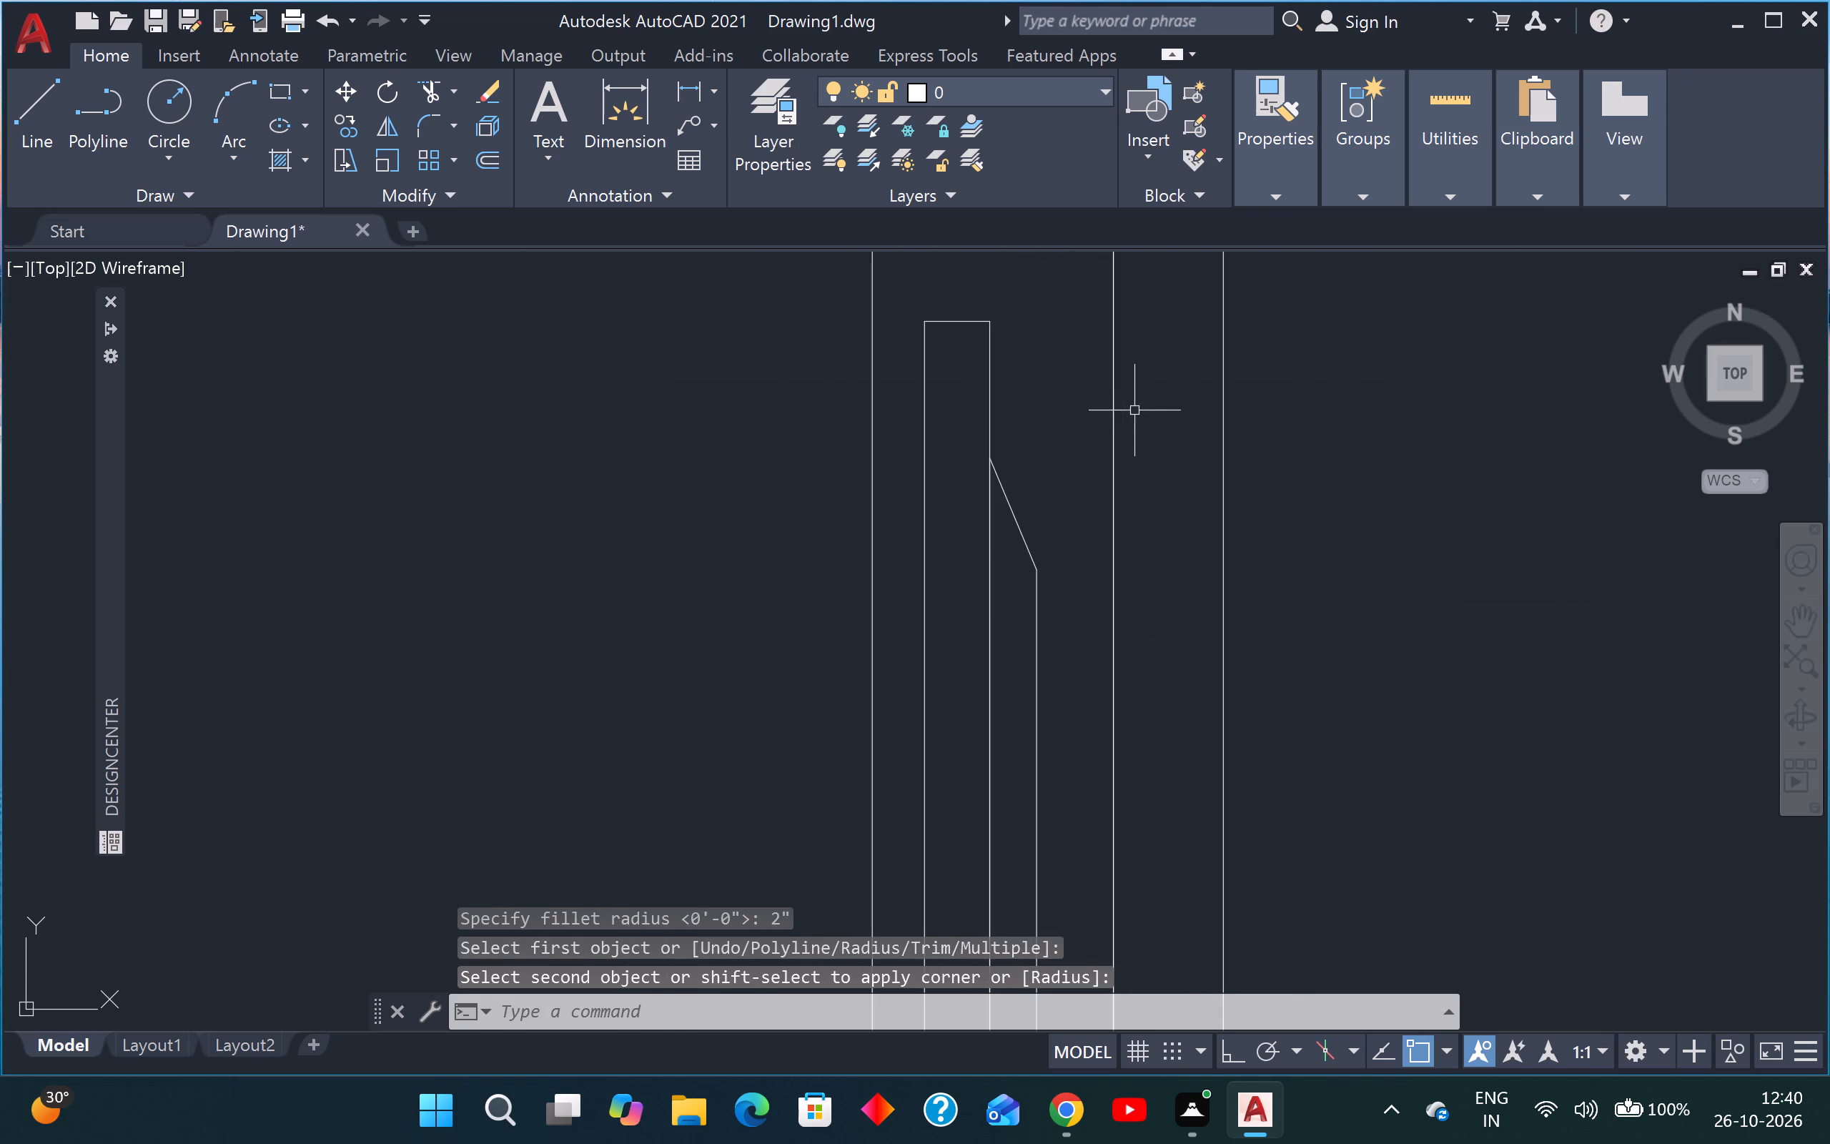
{"action": "key", "text": "space"}
{"action": "left_click", "coordinate": [1021, 546]}
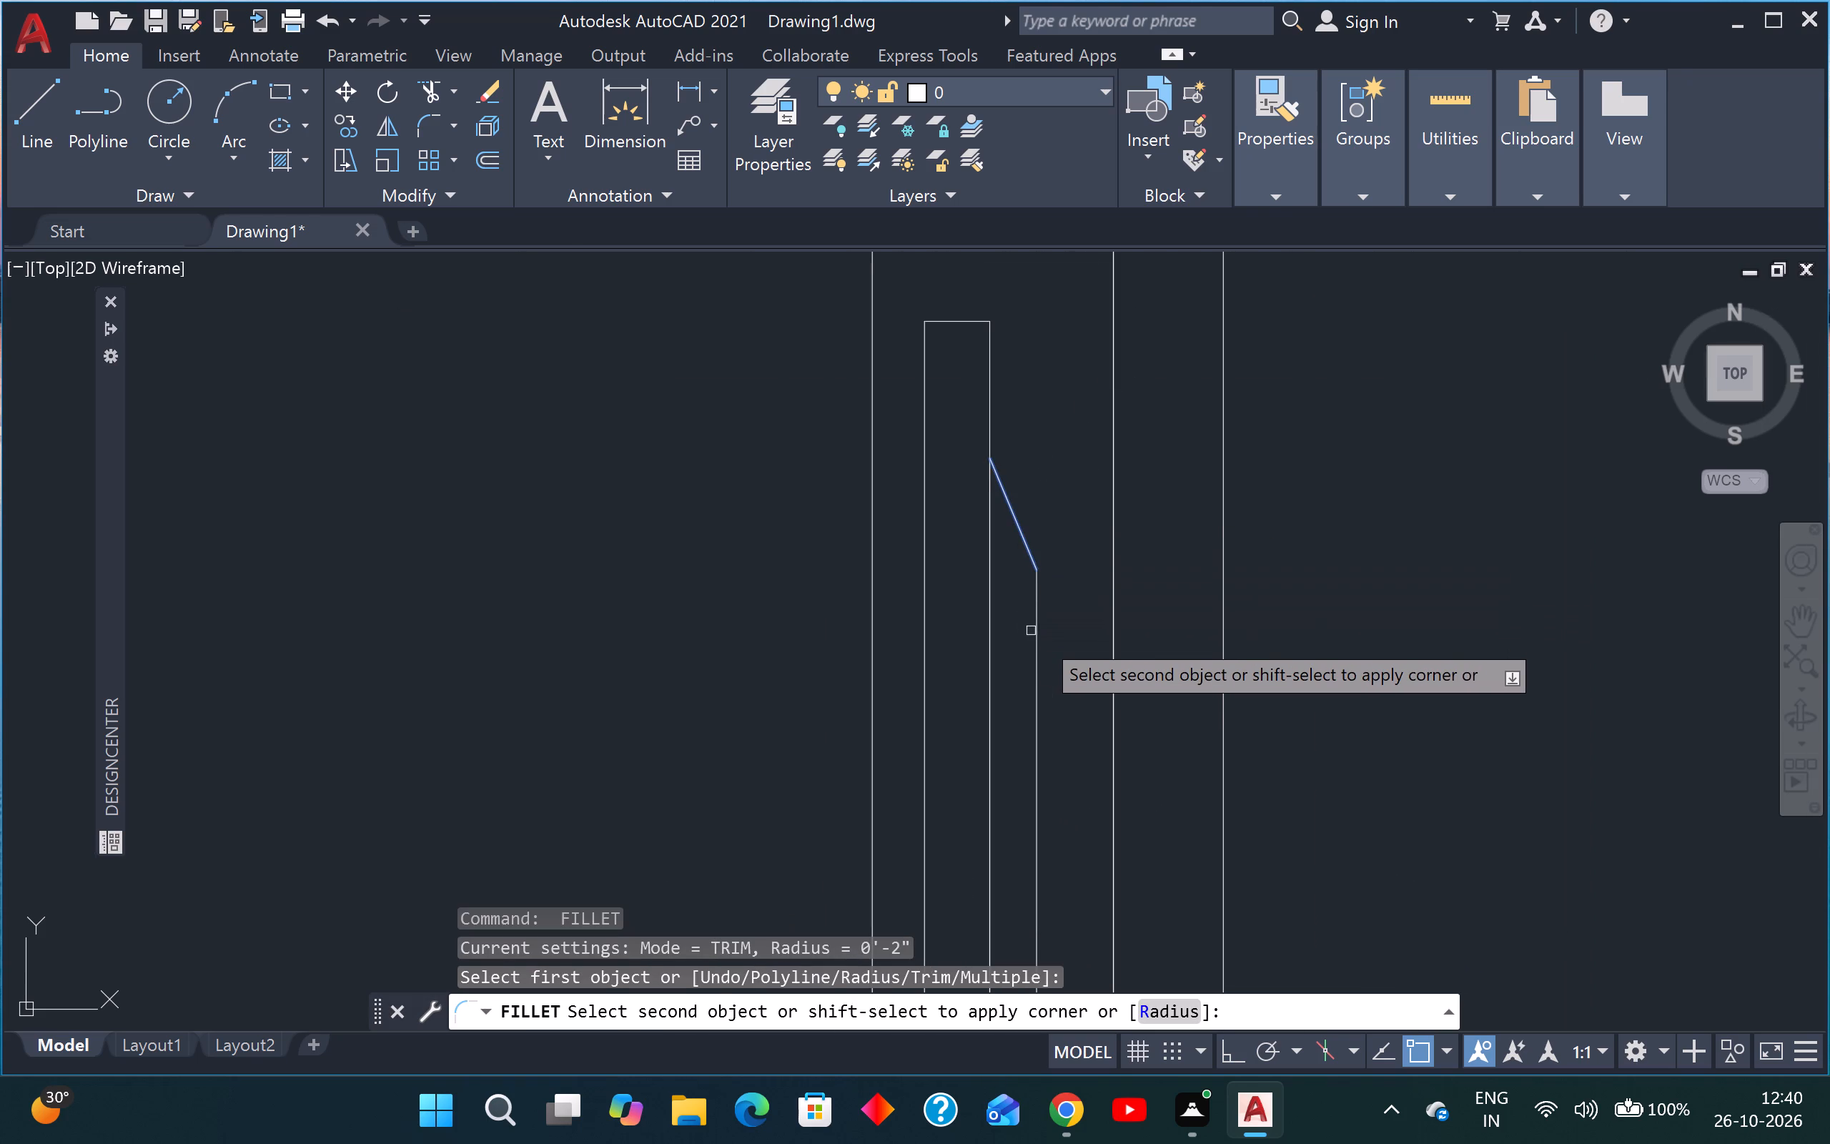
{"action": "left_click", "coordinate": [1039, 638]}
{"action": "scroll", "coordinate": [1044, 636], "scroll_direction": "down", "scroll_amount": 2}
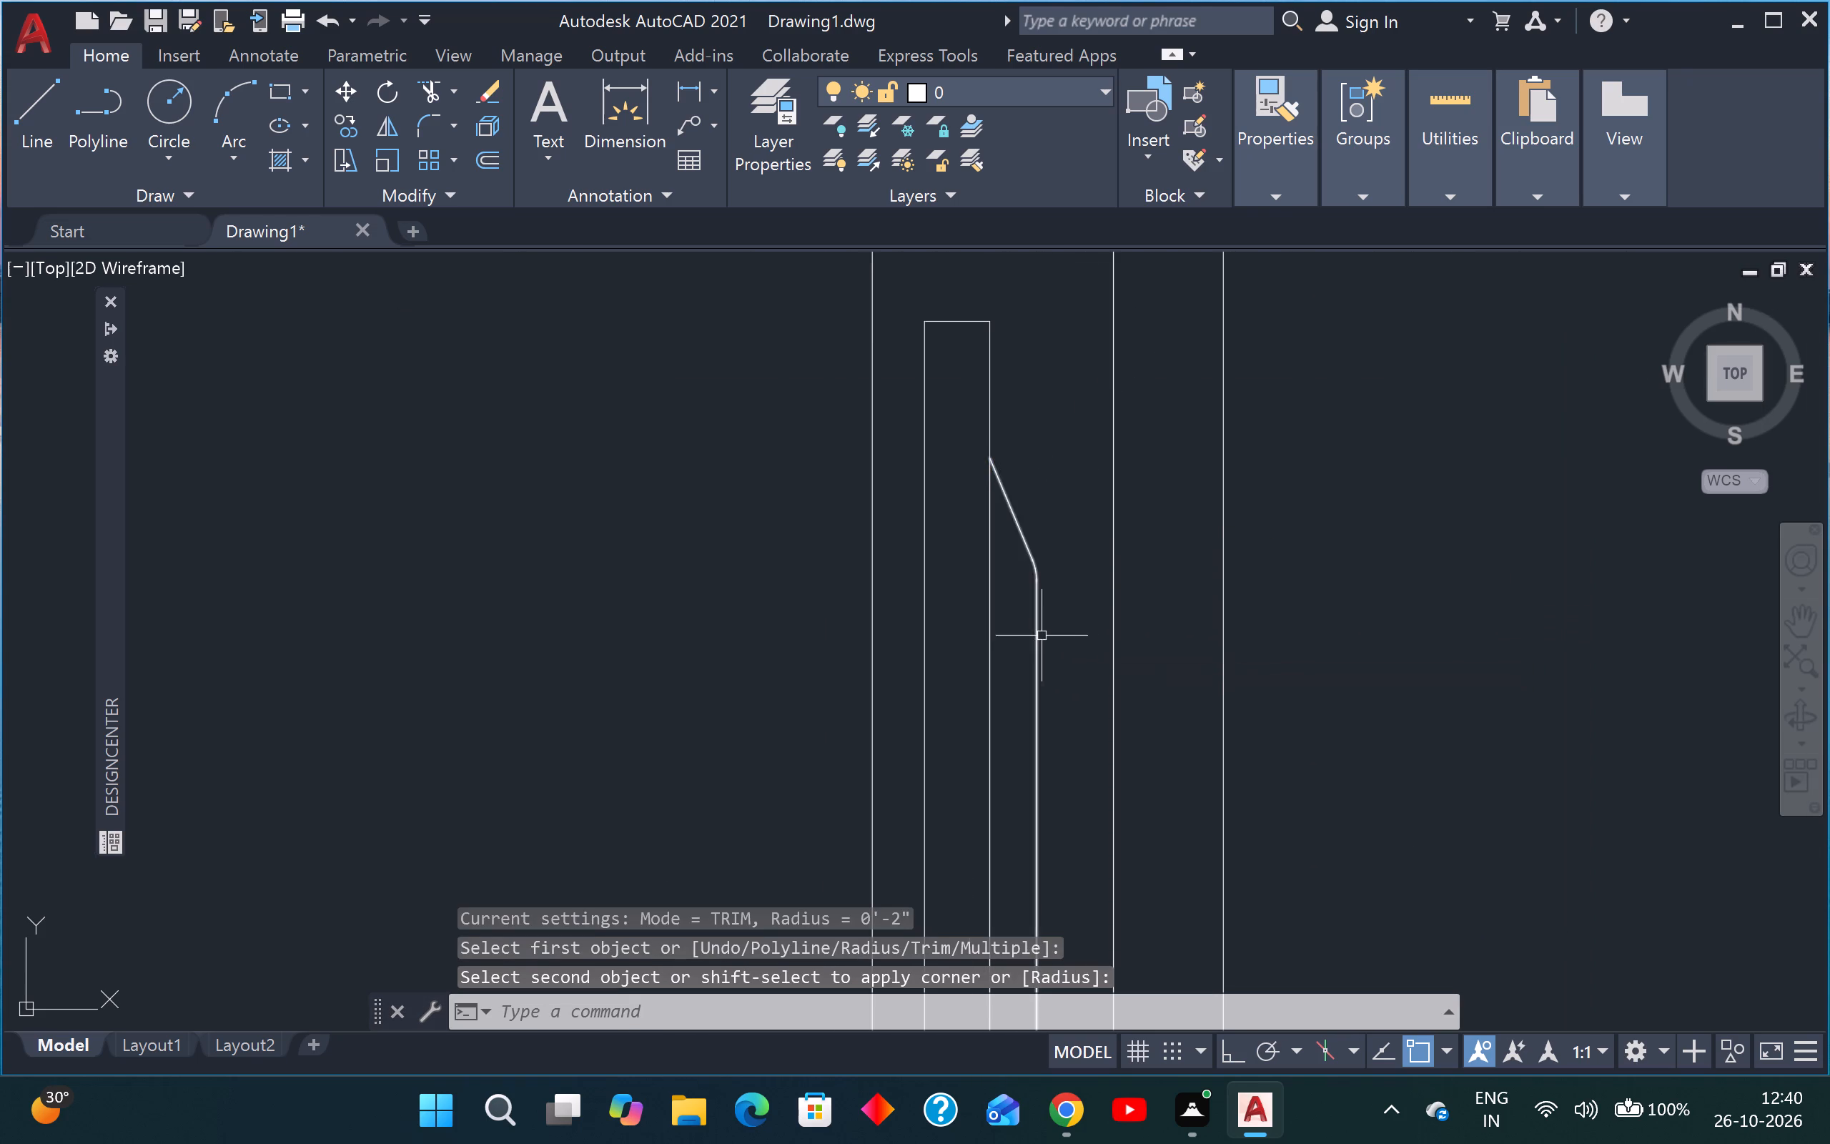
{"action": "scroll", "coordinate": [1053, 634], "scroll_direction": "down", "scroll_amount": 2}
{"action": "scroll", "coordinate": [1040, 596], "scroll_direction": "up", "scroll_amount": 2}
{"action": "key", "text": "Escape"}
{"action": "key", "text": "Escape"}
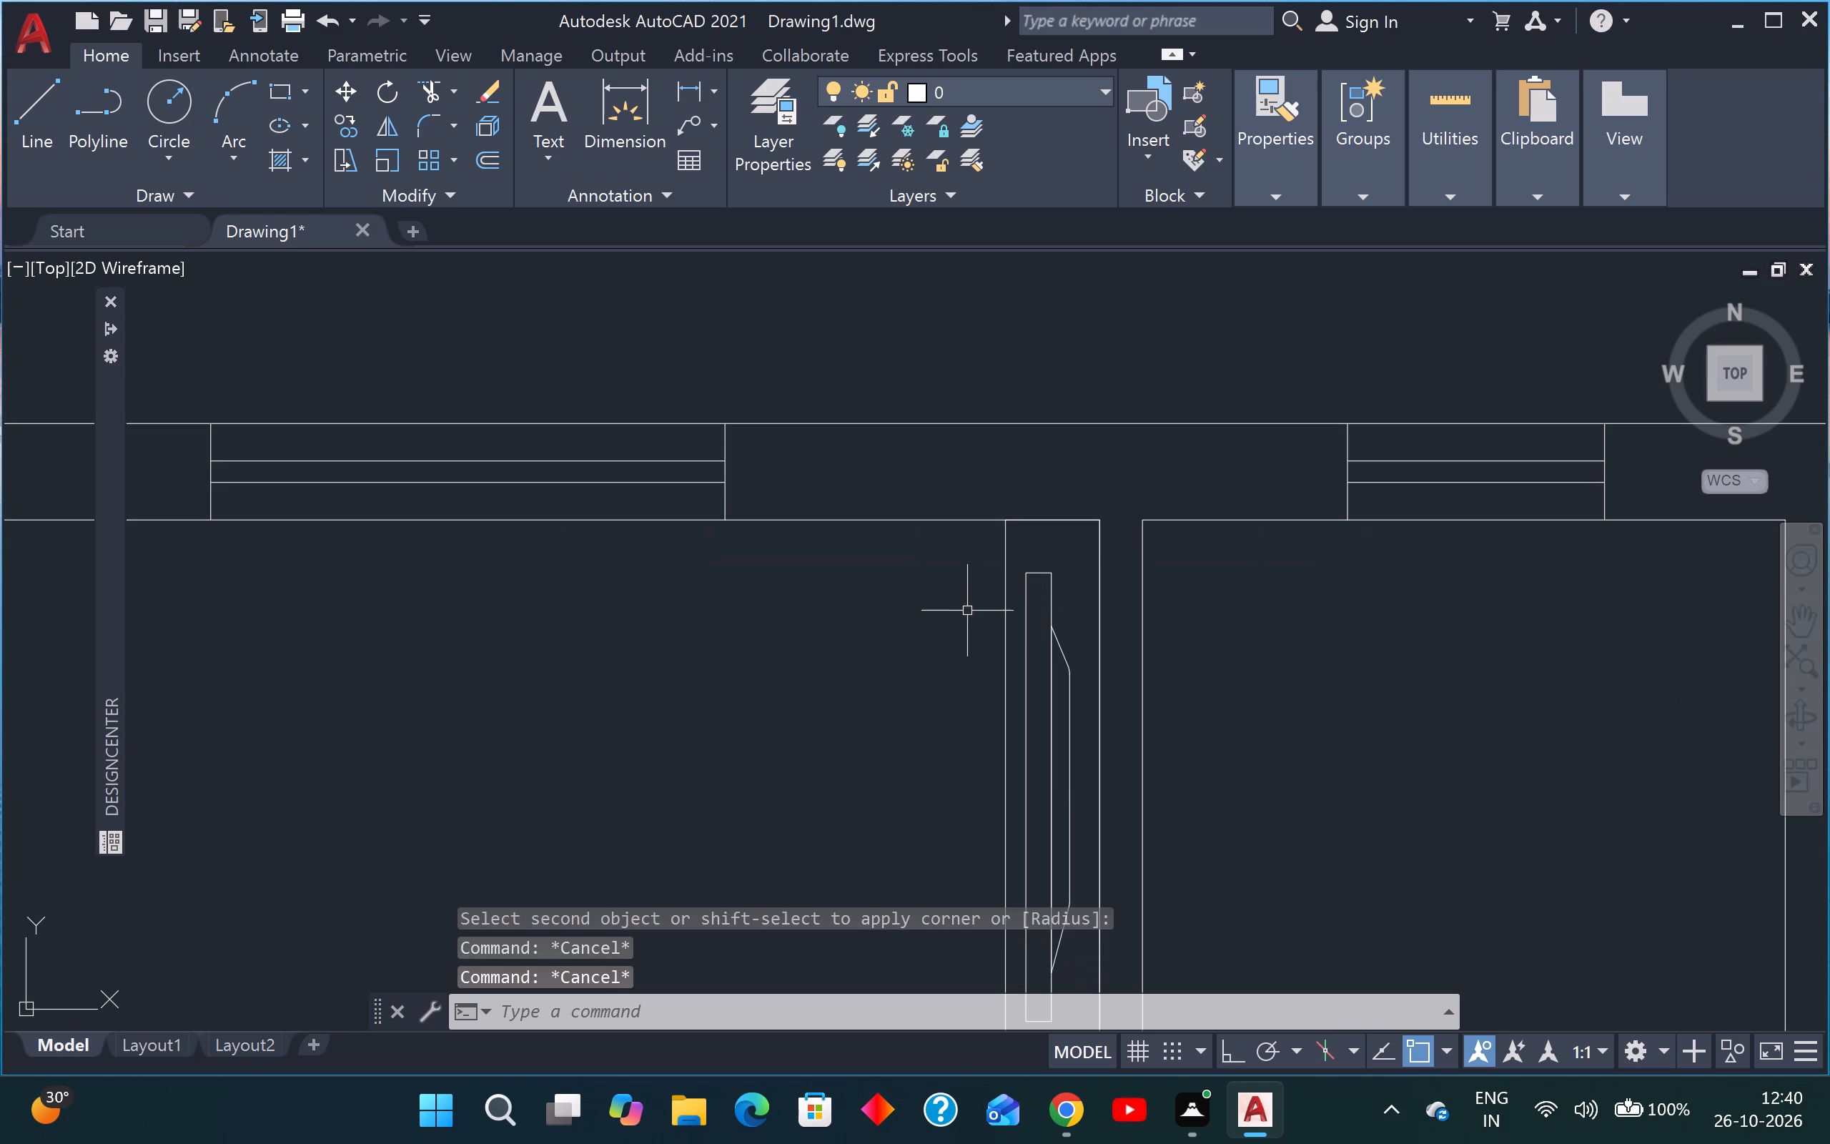
Draw a rectangle about 5' by 9" in the middle room's upper-left corner, against the underside of the partition.
{"action": "scroll", "coordinate": [964, 608], "scroll_direction": "down", "scroll_amount": 2}
{"action": "middle_click_drag", "start_coordinate": [943, 655], "coordinate": [1168, 550]}
{"action": "scroll", "coordinate": [1145, 566], "scroll_direction": "down", "scroll_amount": 2}
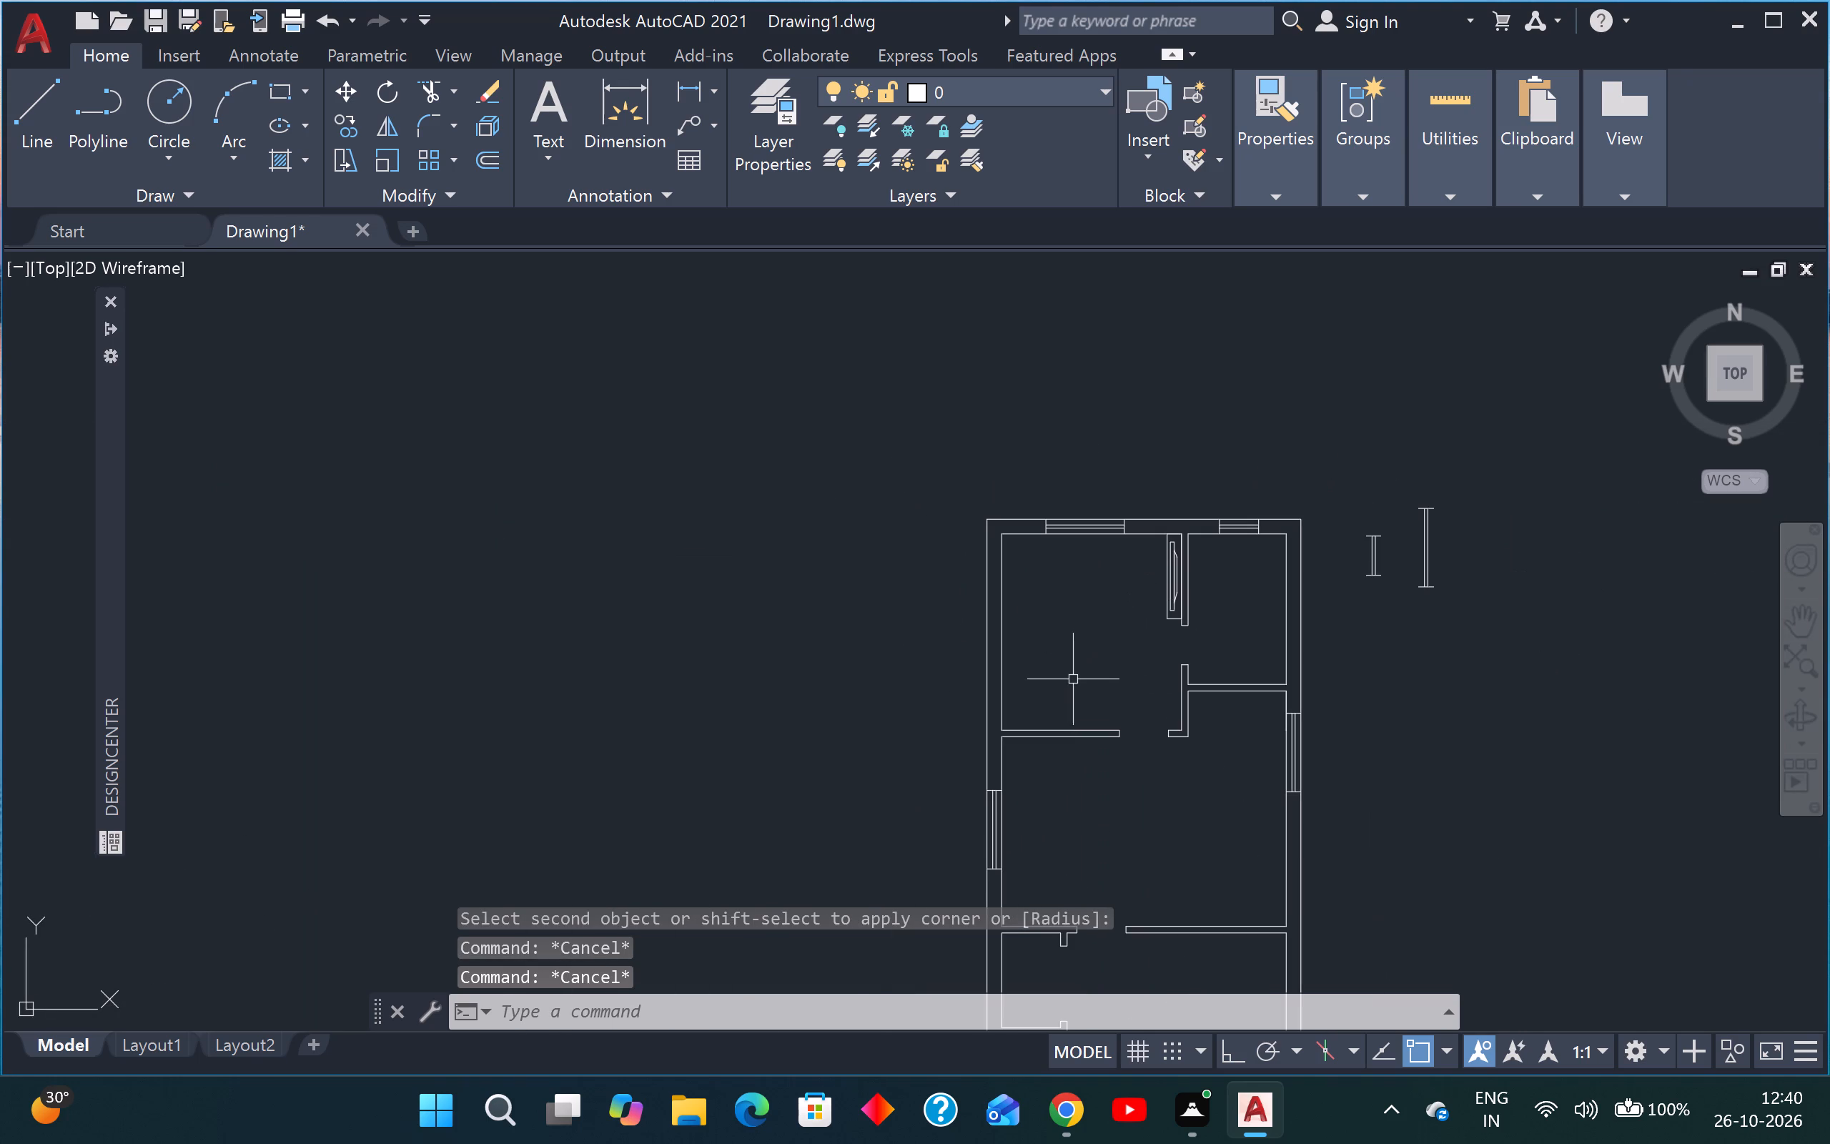
{"action": "scroll", "coordinate": [1079, 669], "scroll_direction": "up", "scroll_amount": 2}
{"action": "scroll", "coordinate": [1086, 642], "scroll_direction": "down", "scroll_amount": 1}
{"action": "middle_click_drag", "start_coordinate": [1078, 621], "coordinate": [1059, 511]}
{"action": "scroll", "coordinate": [1058, 507], "scroll_direction": "down", "scroll_amount": 1}
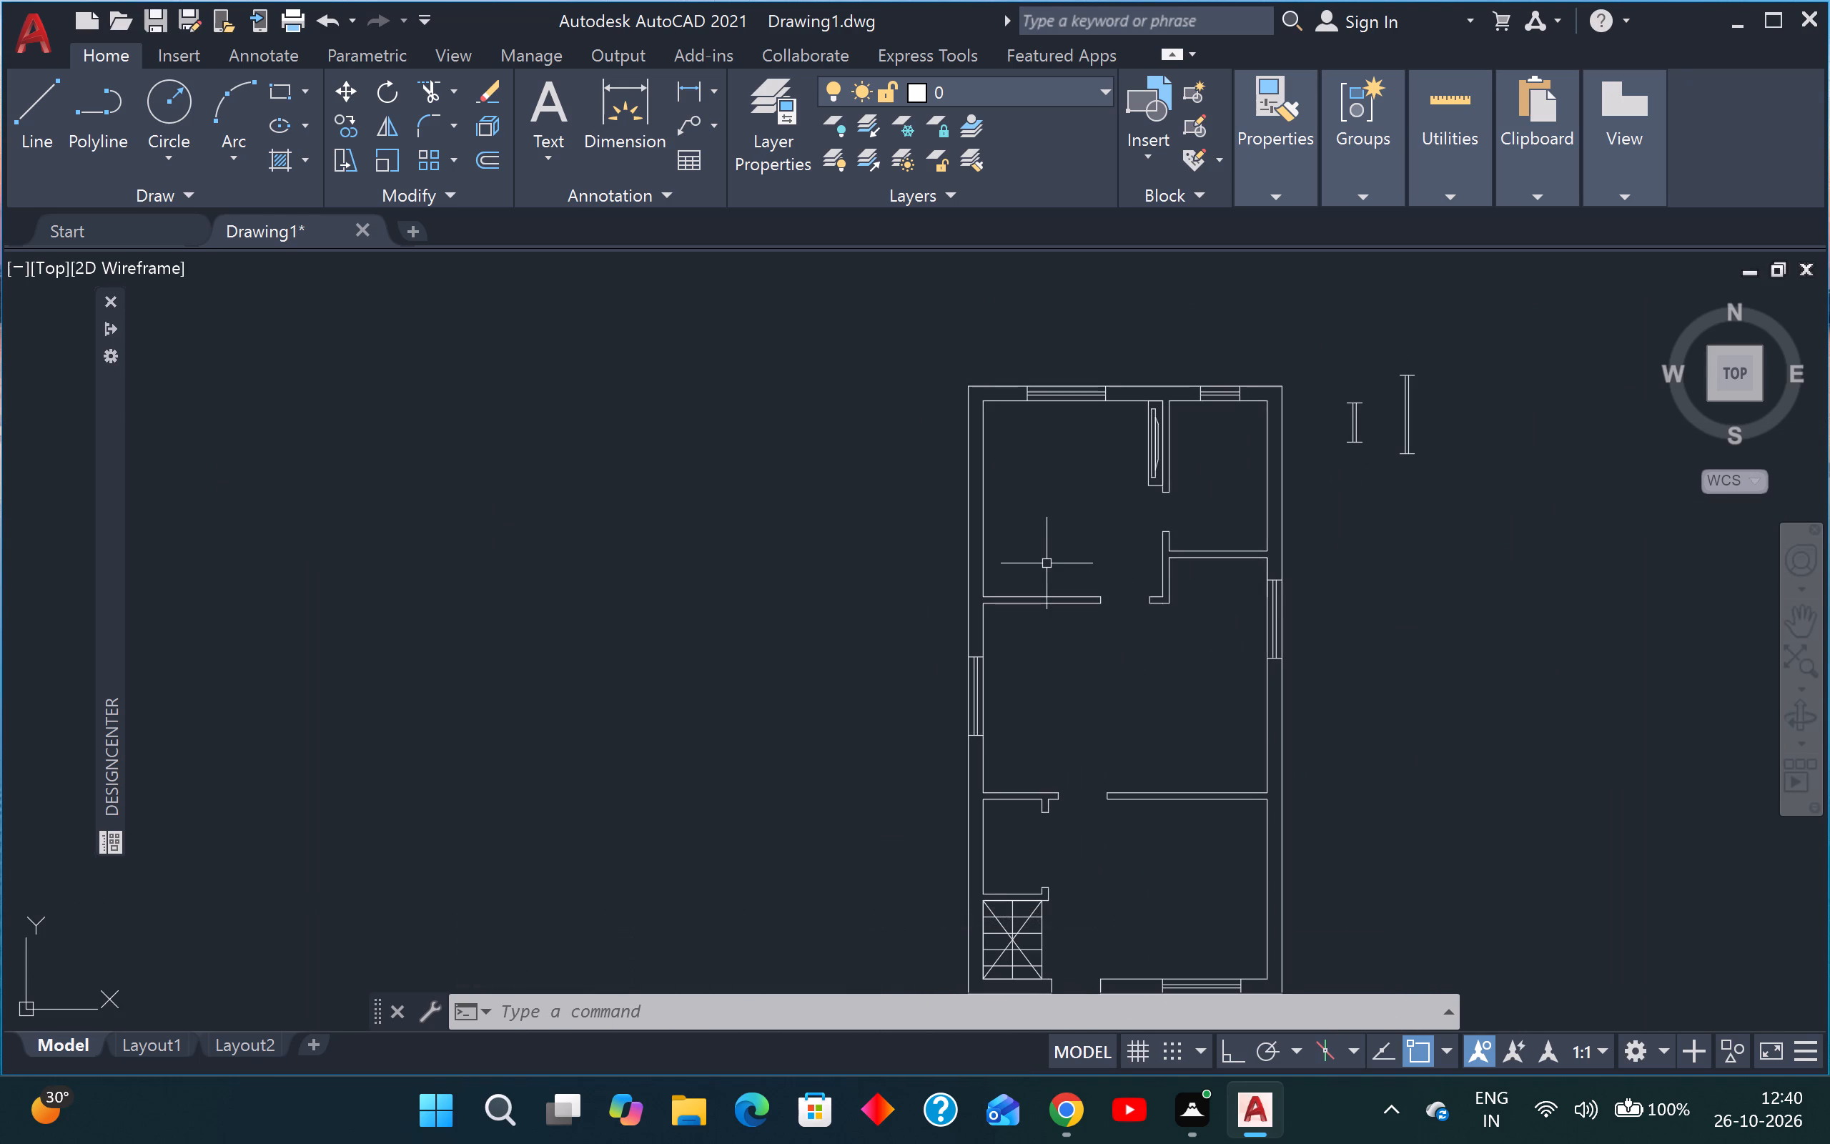
{"action": "key", "text": "Escape"}
{"action": "key", "text": "Escape"}
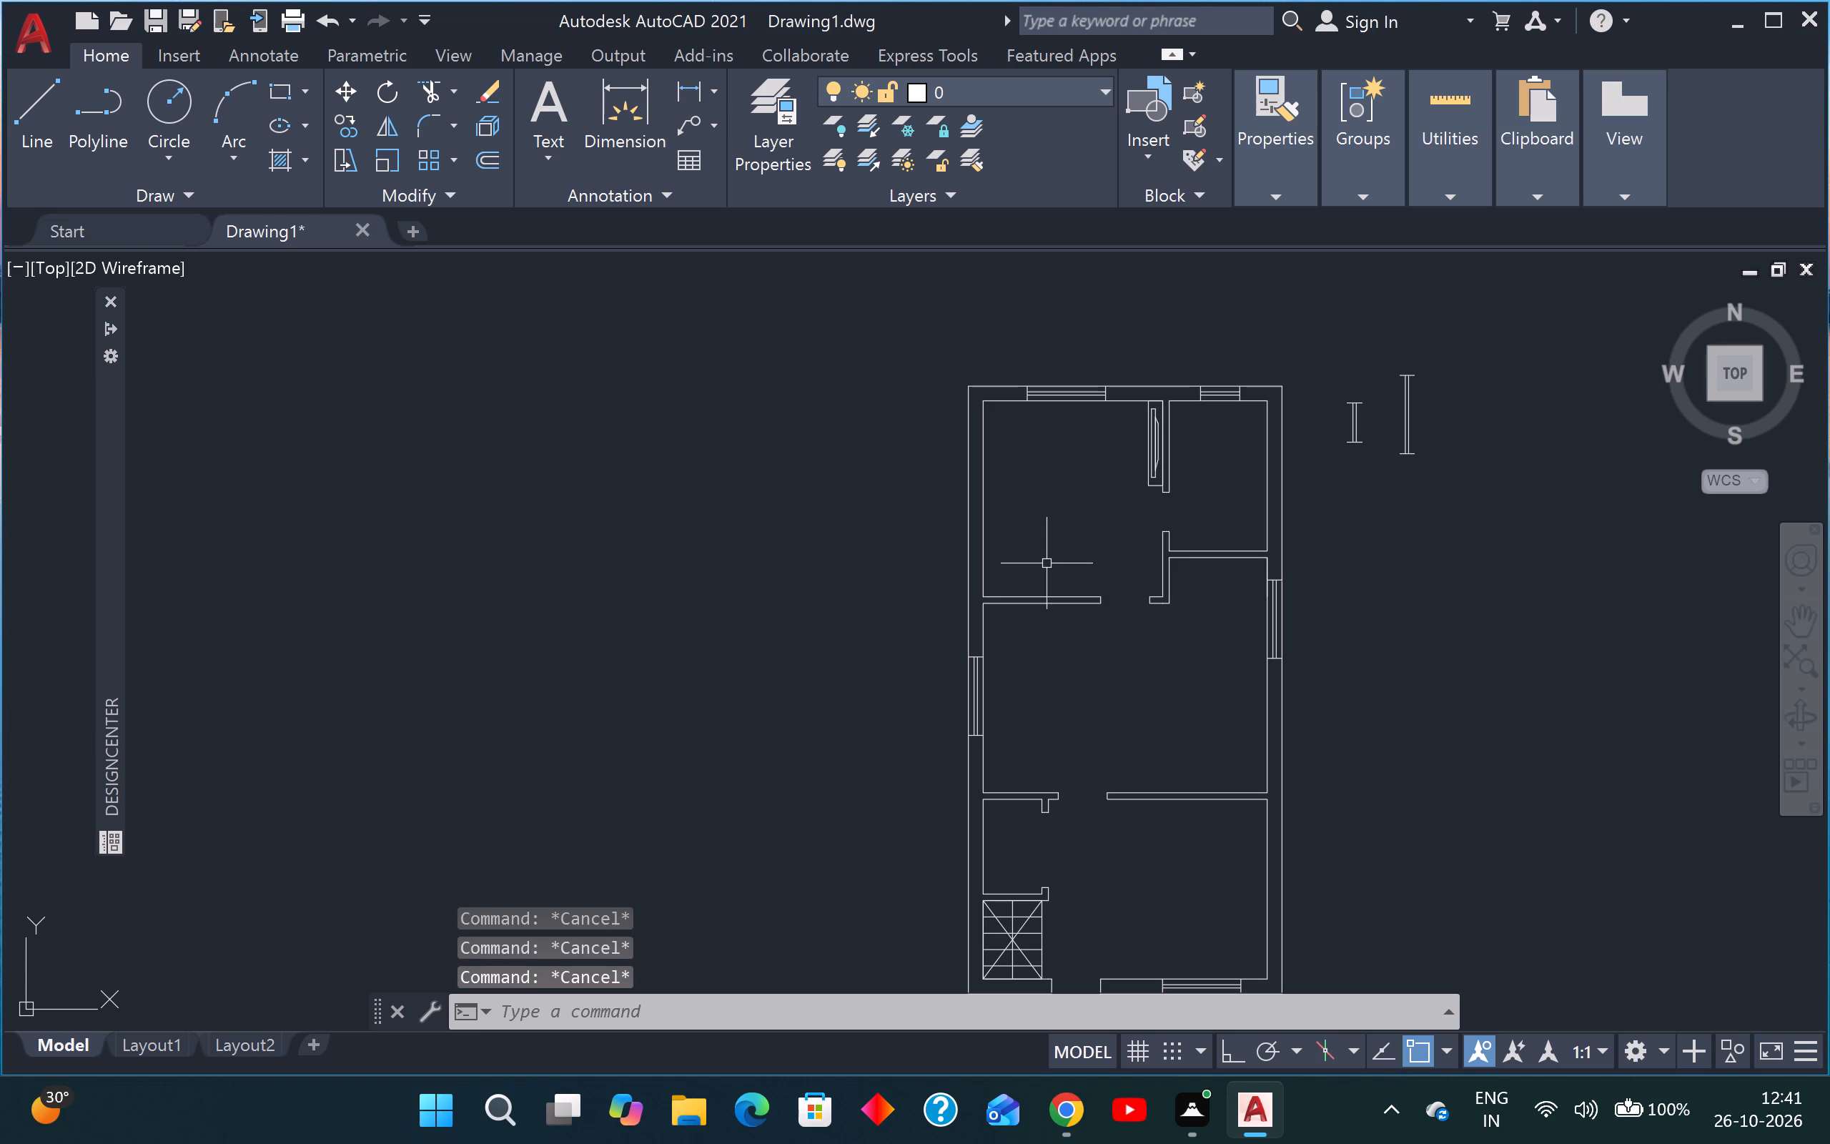
{"action": "scroll", "coordinate": [1050, 681], "scroll_direction": "down", "scroll_amount": 1}
{"action": "scroll", "coordinate": [1036, 694], "scroll_direction": "up", "scroll_amount": 2}
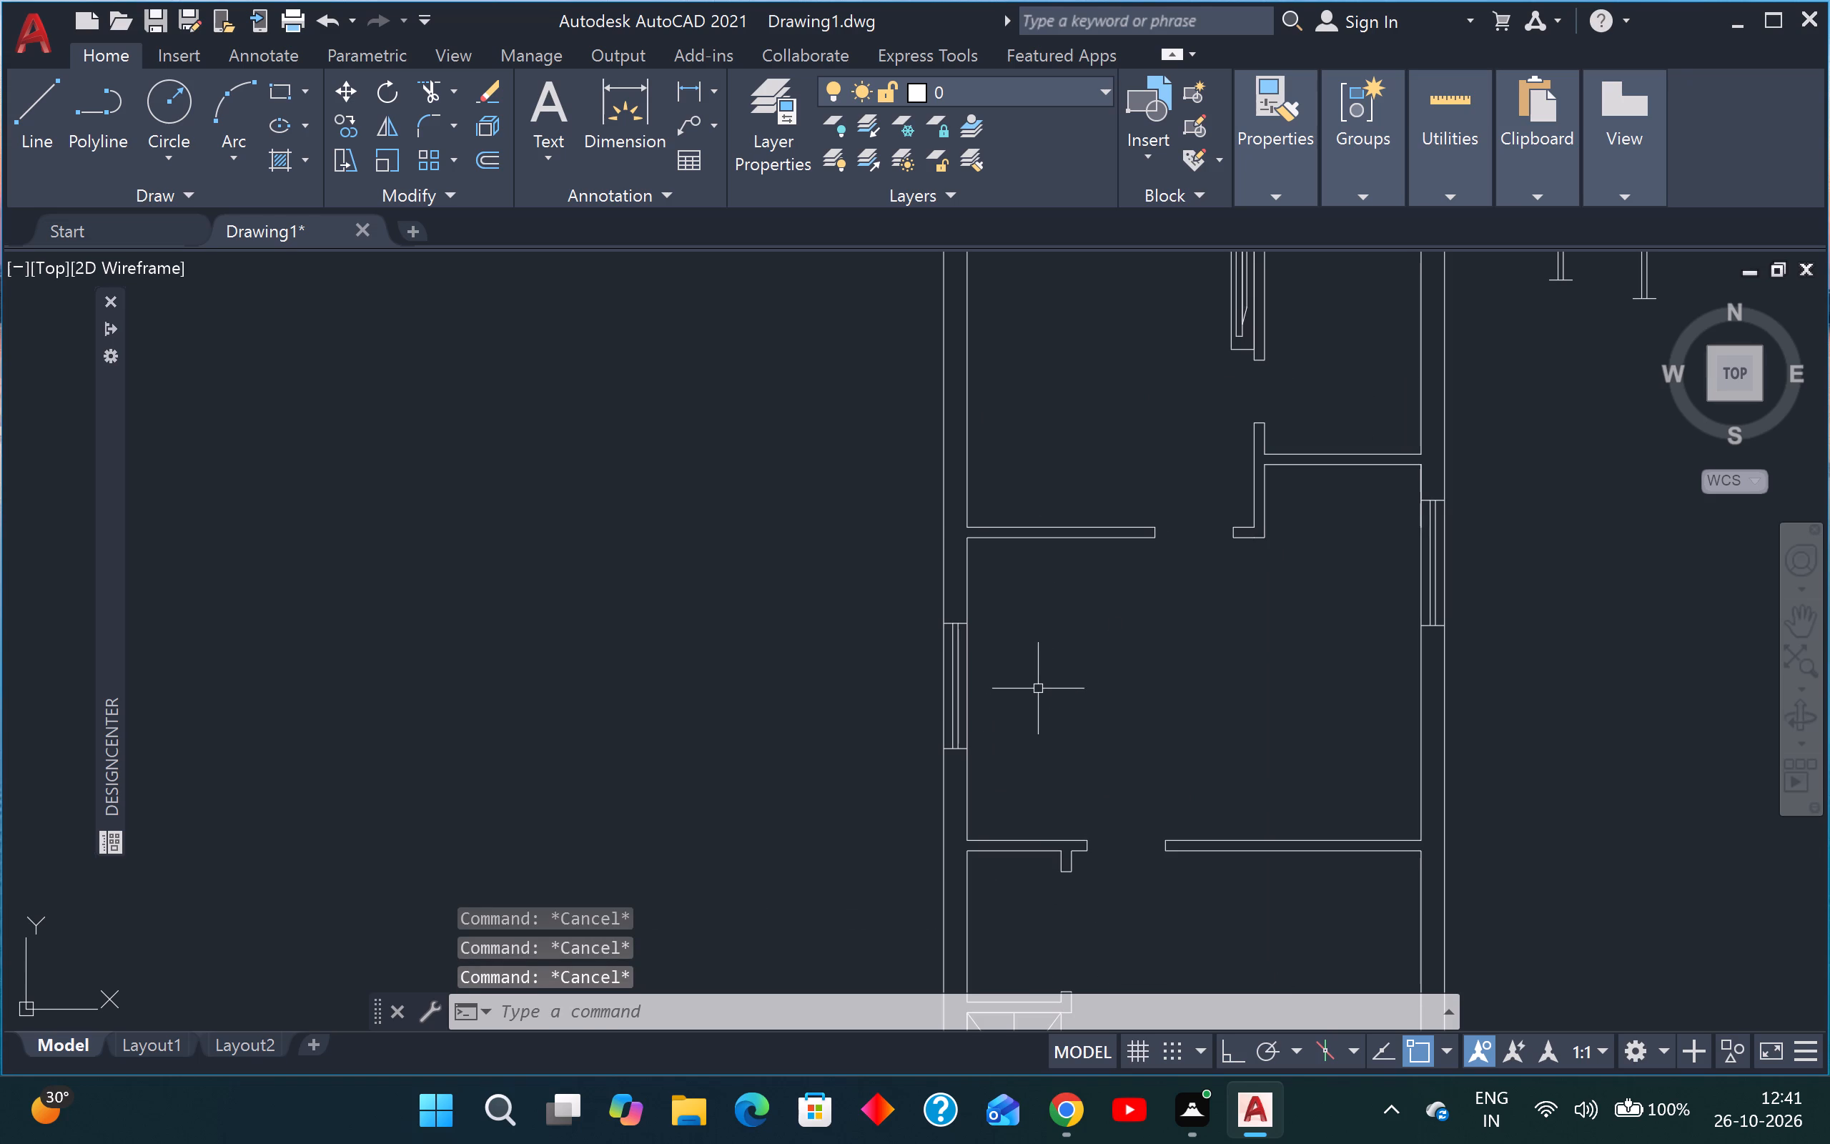
{"action": "scroll", "coordinate": [1064, 556], "scroll_direction": "up", "scroll_amount": 2}
{"action": "key", "text": "Escape"}
{"action": "key", "text": "Escape"}
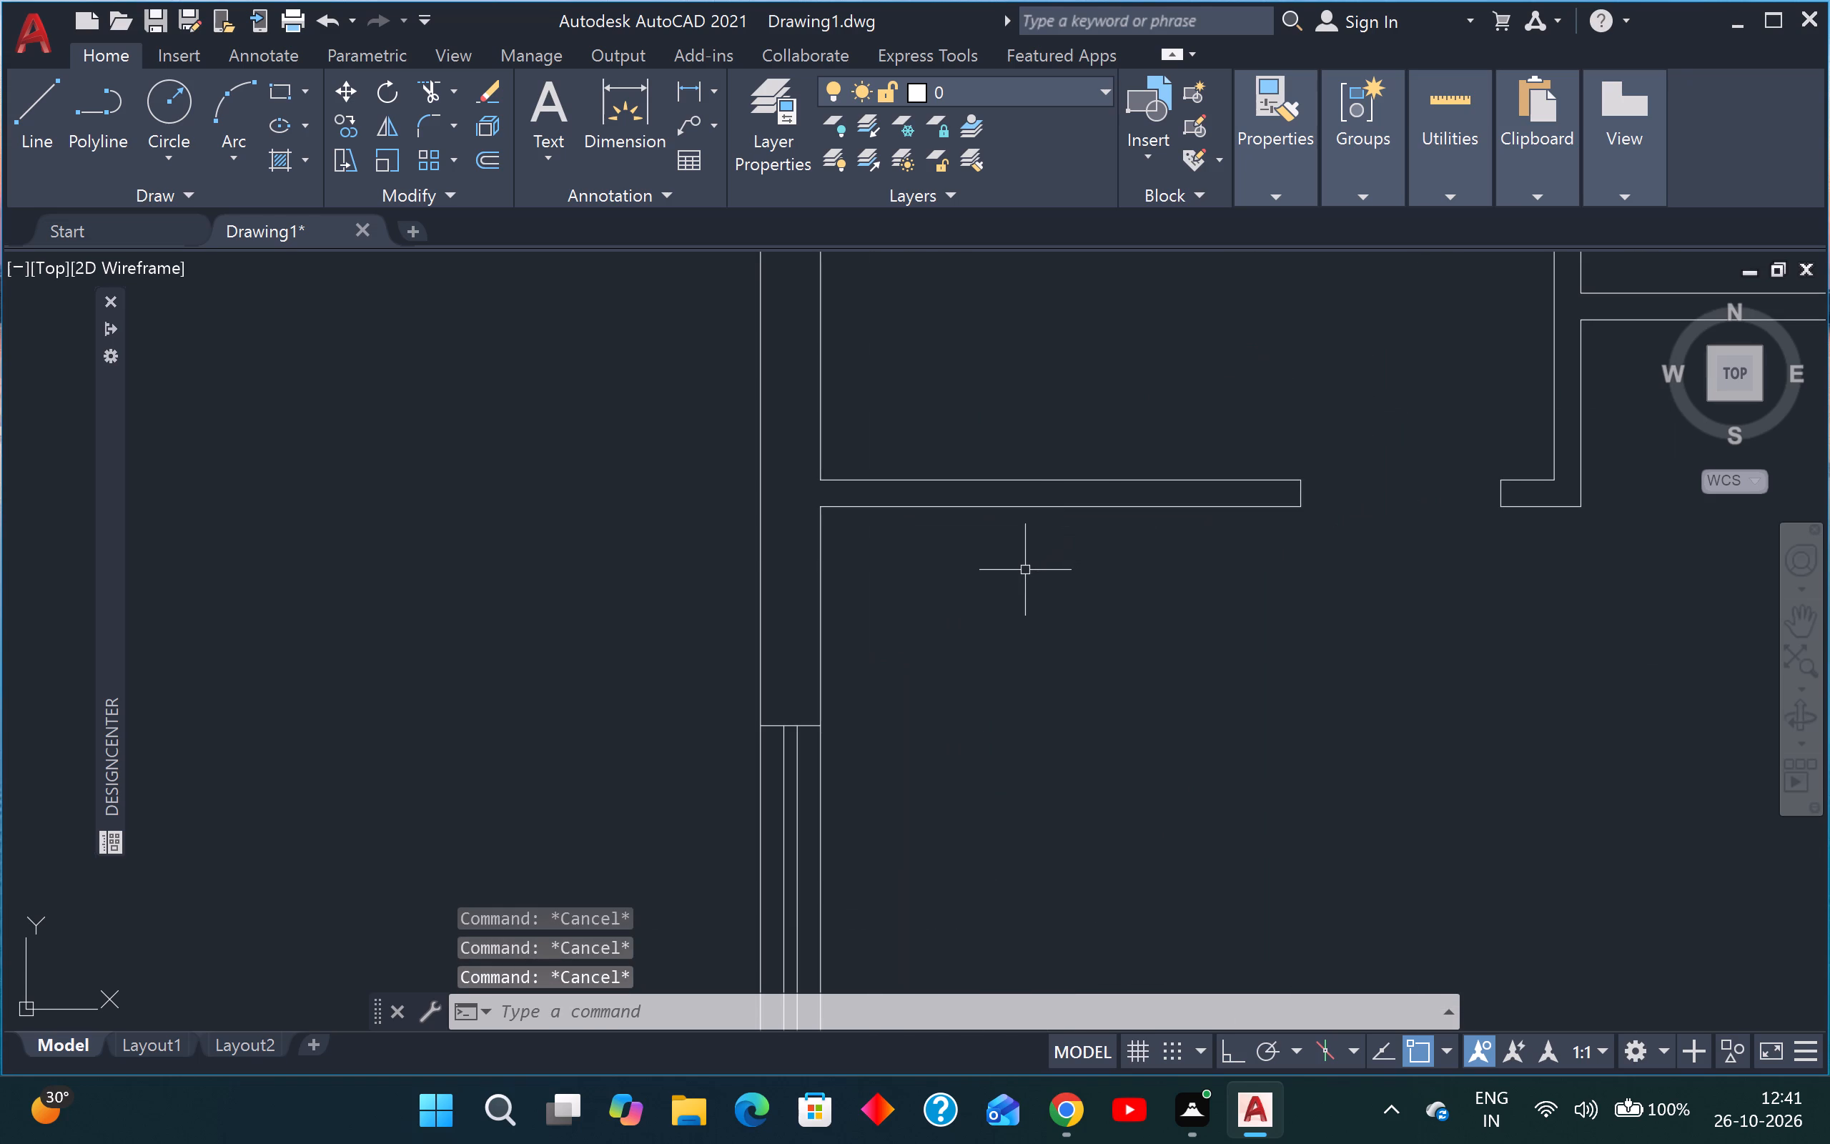
{"action": "type", "text": "rec"}
{"action": "key", "text": "space"}
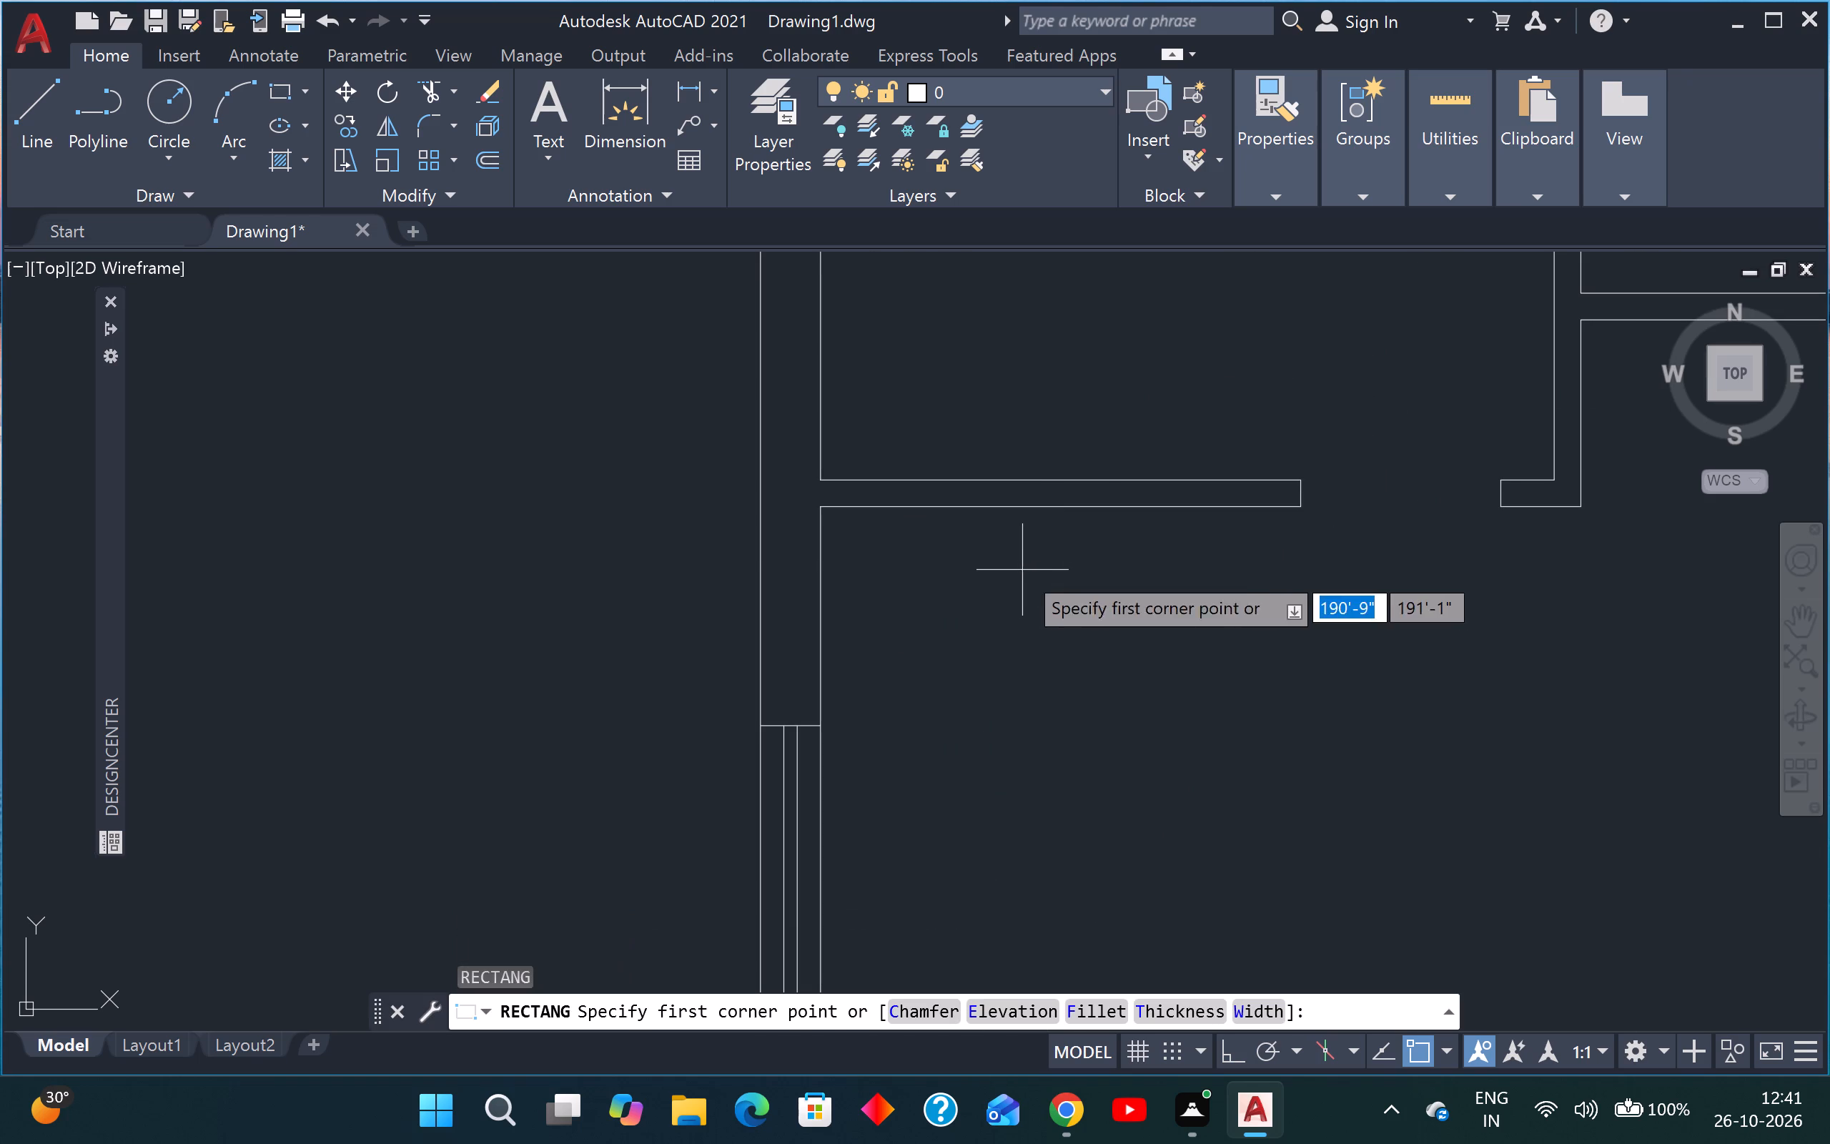
{"action": "left_click", "coordinate": [826, 512]}
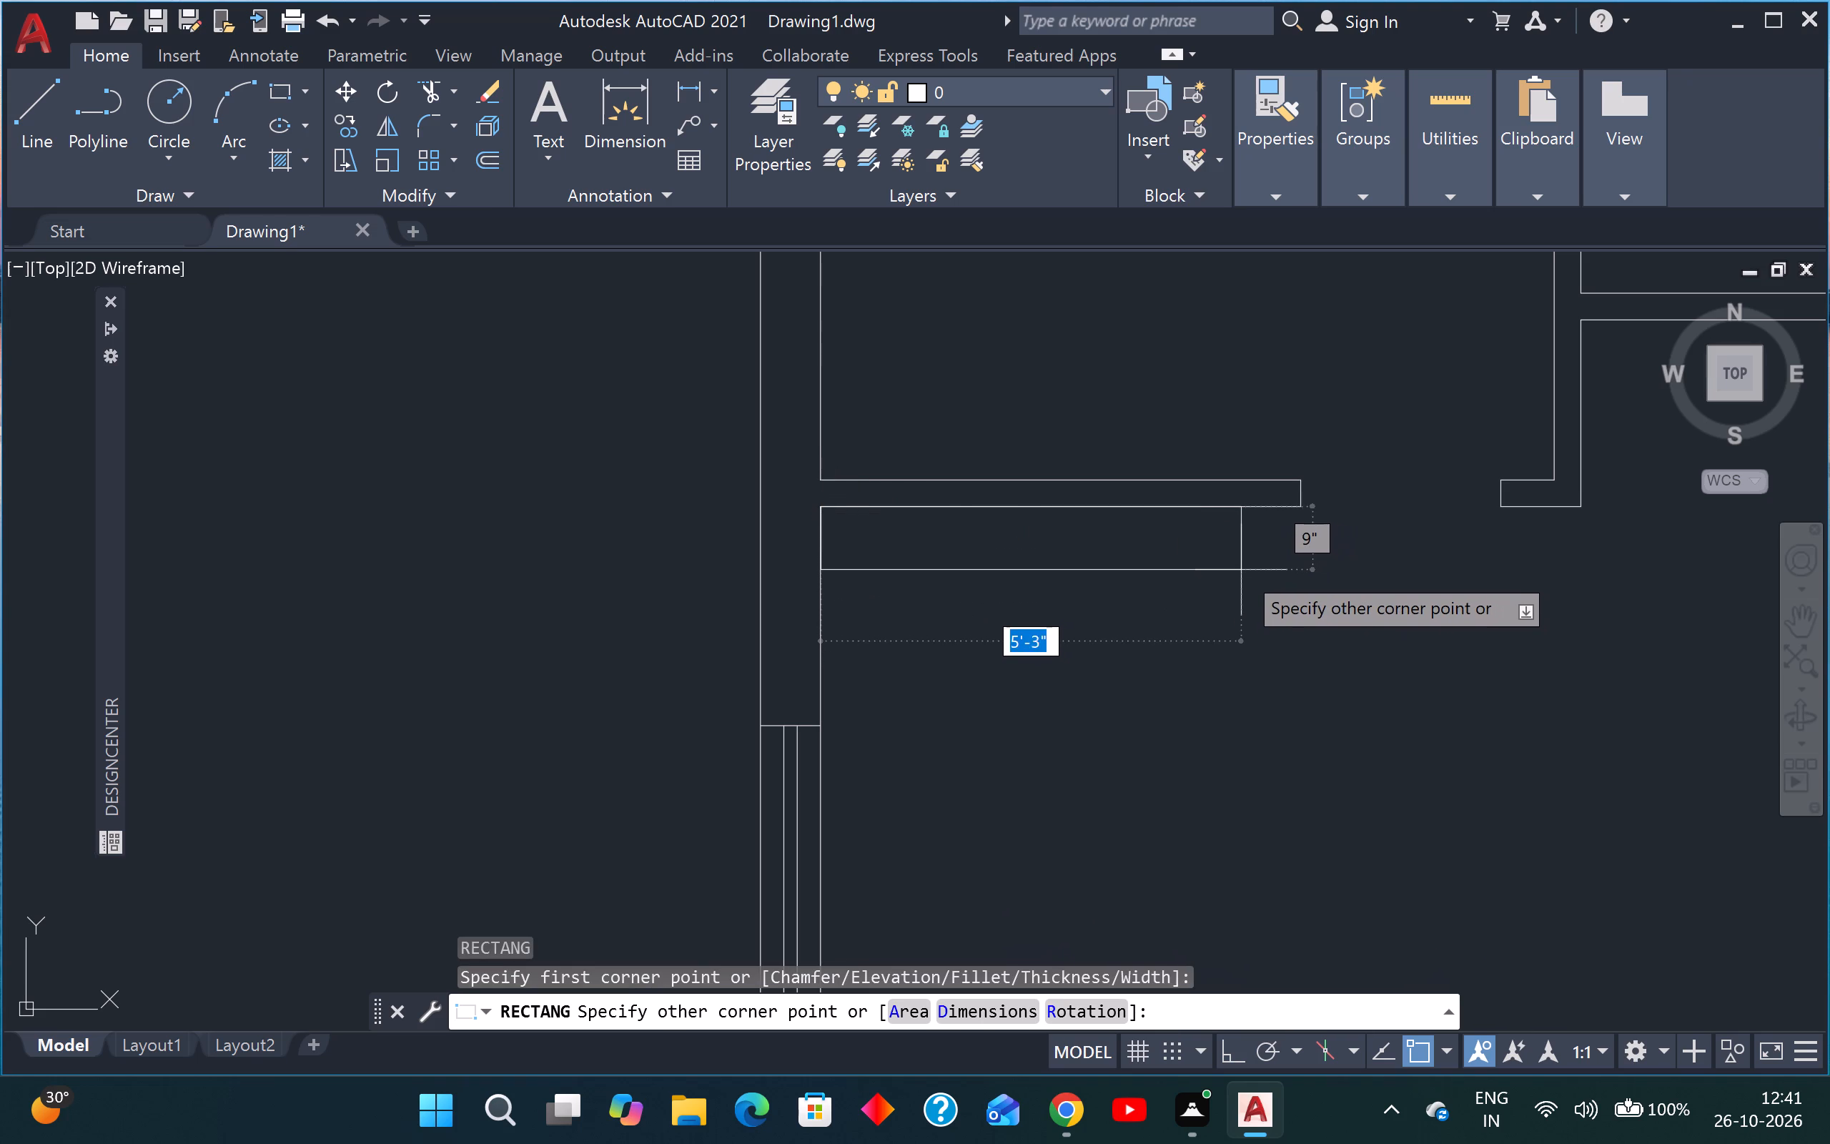
{"action": "left_click", "coordinate": [1221, 567]}
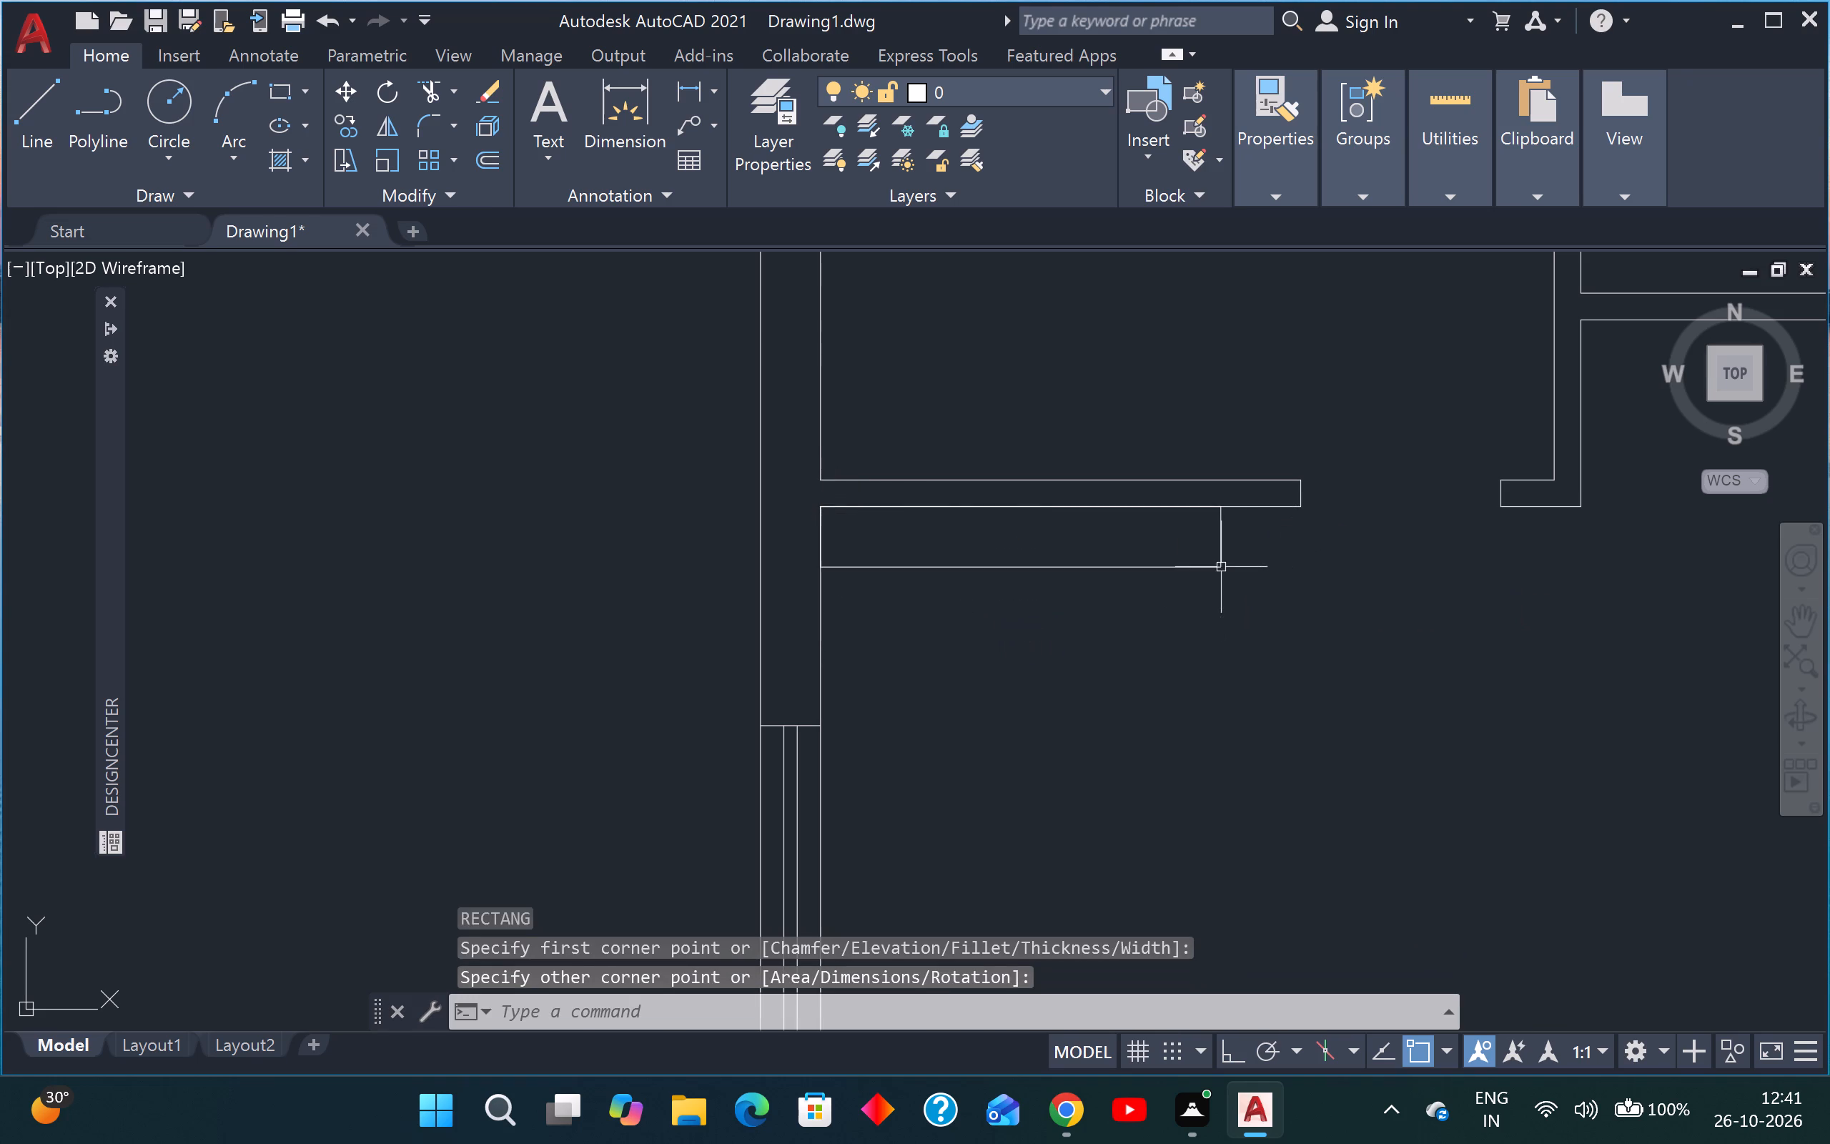
Draw a narrow horizontal rectangle about 4' by 2" inside the new wall-unit rectangle, inset from its edges.
{"action": "key", "text": "space"}
{"action": "scroll", "coordinate": [884, 516], "scroll_direction": "up", "scroll_amount": 2}
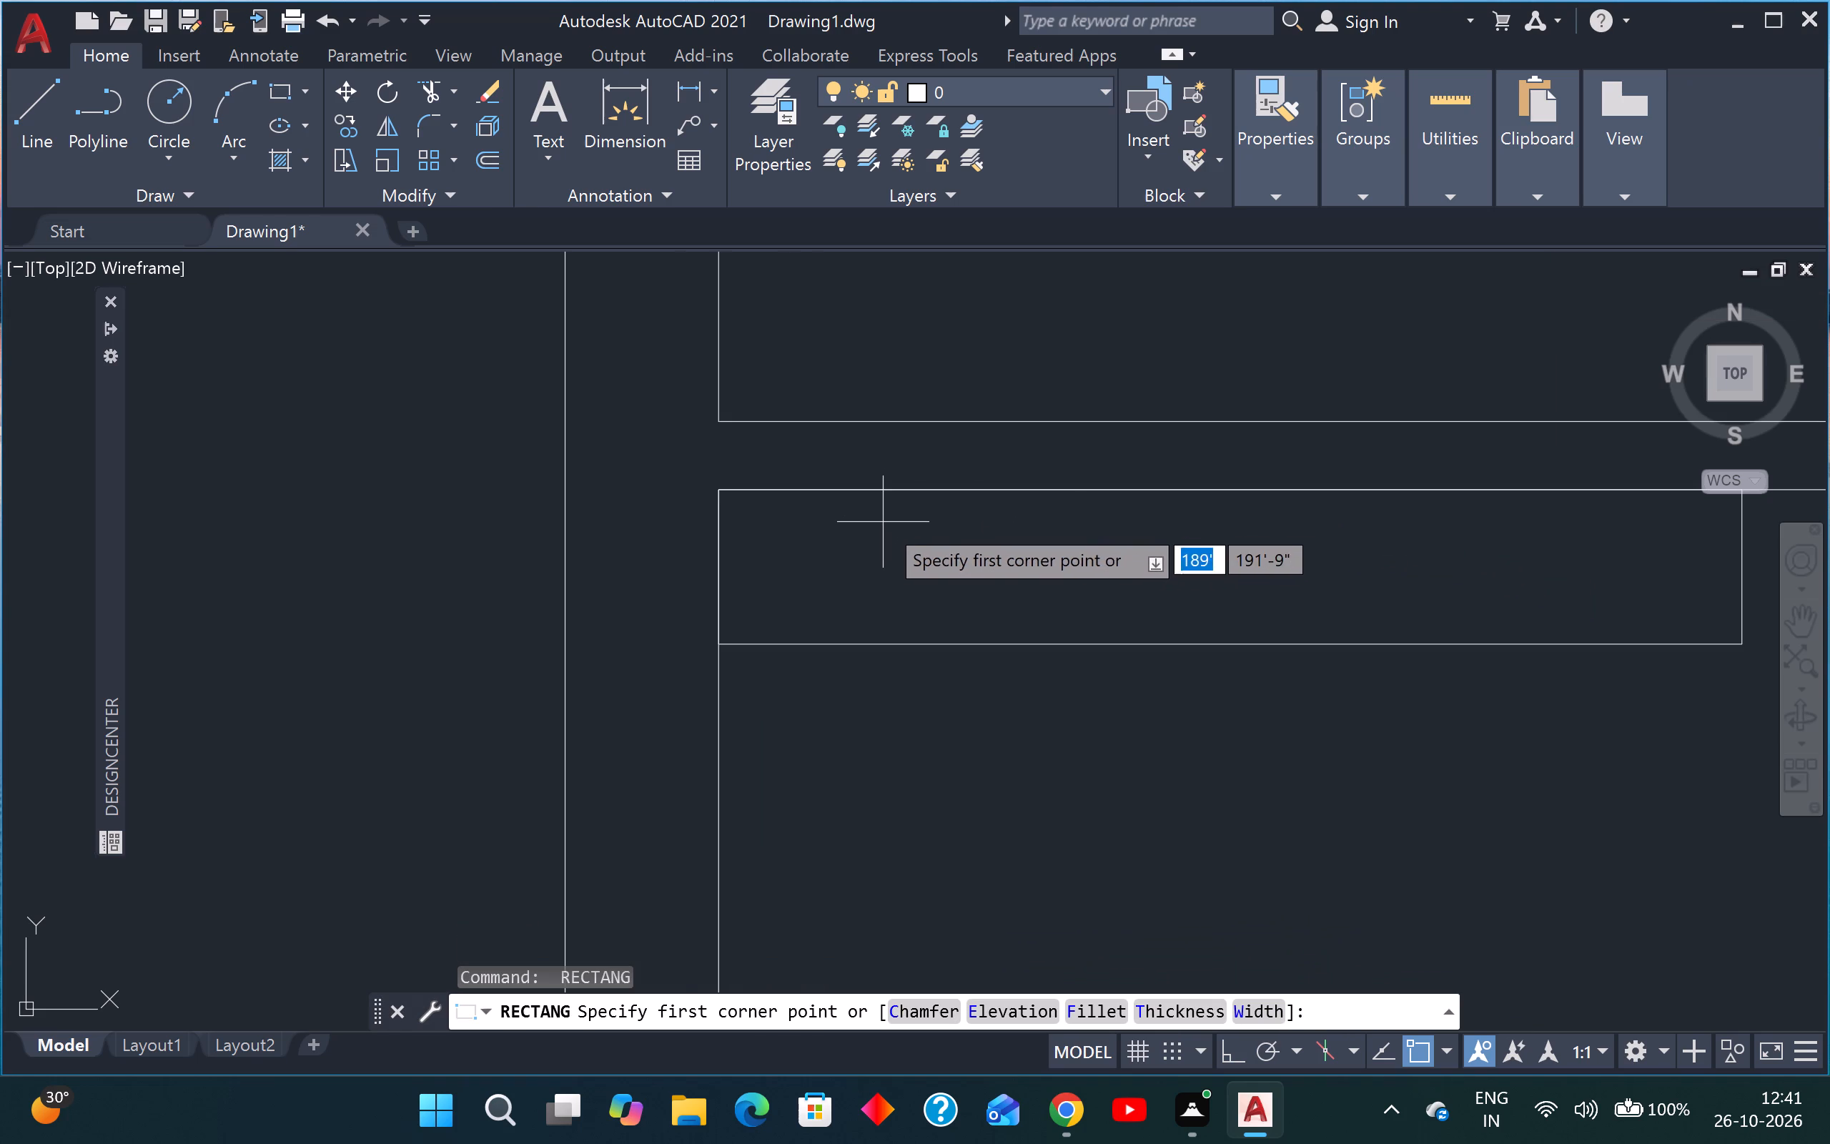
{"action": "left_click", "coordinate": [808, 558]}
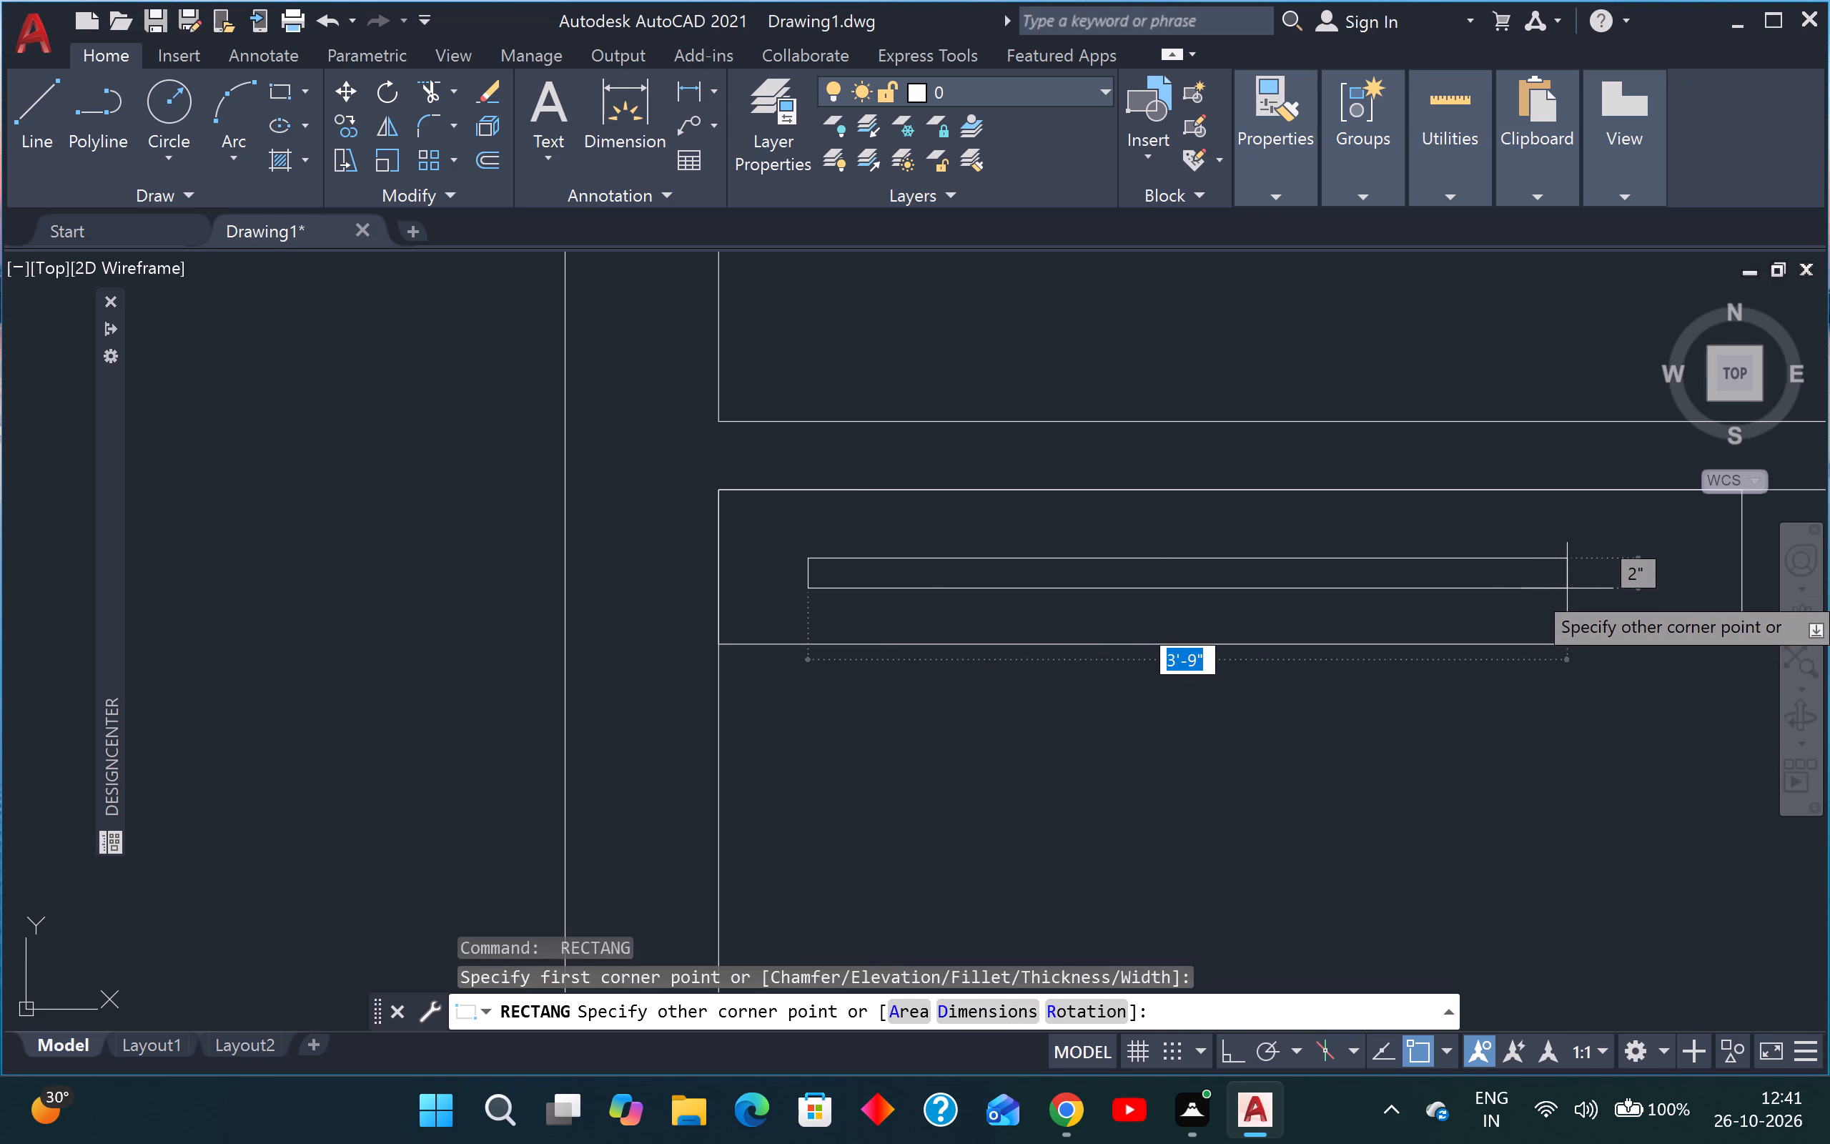
{"action": "left_click", "coordinate": [1623, 589]}
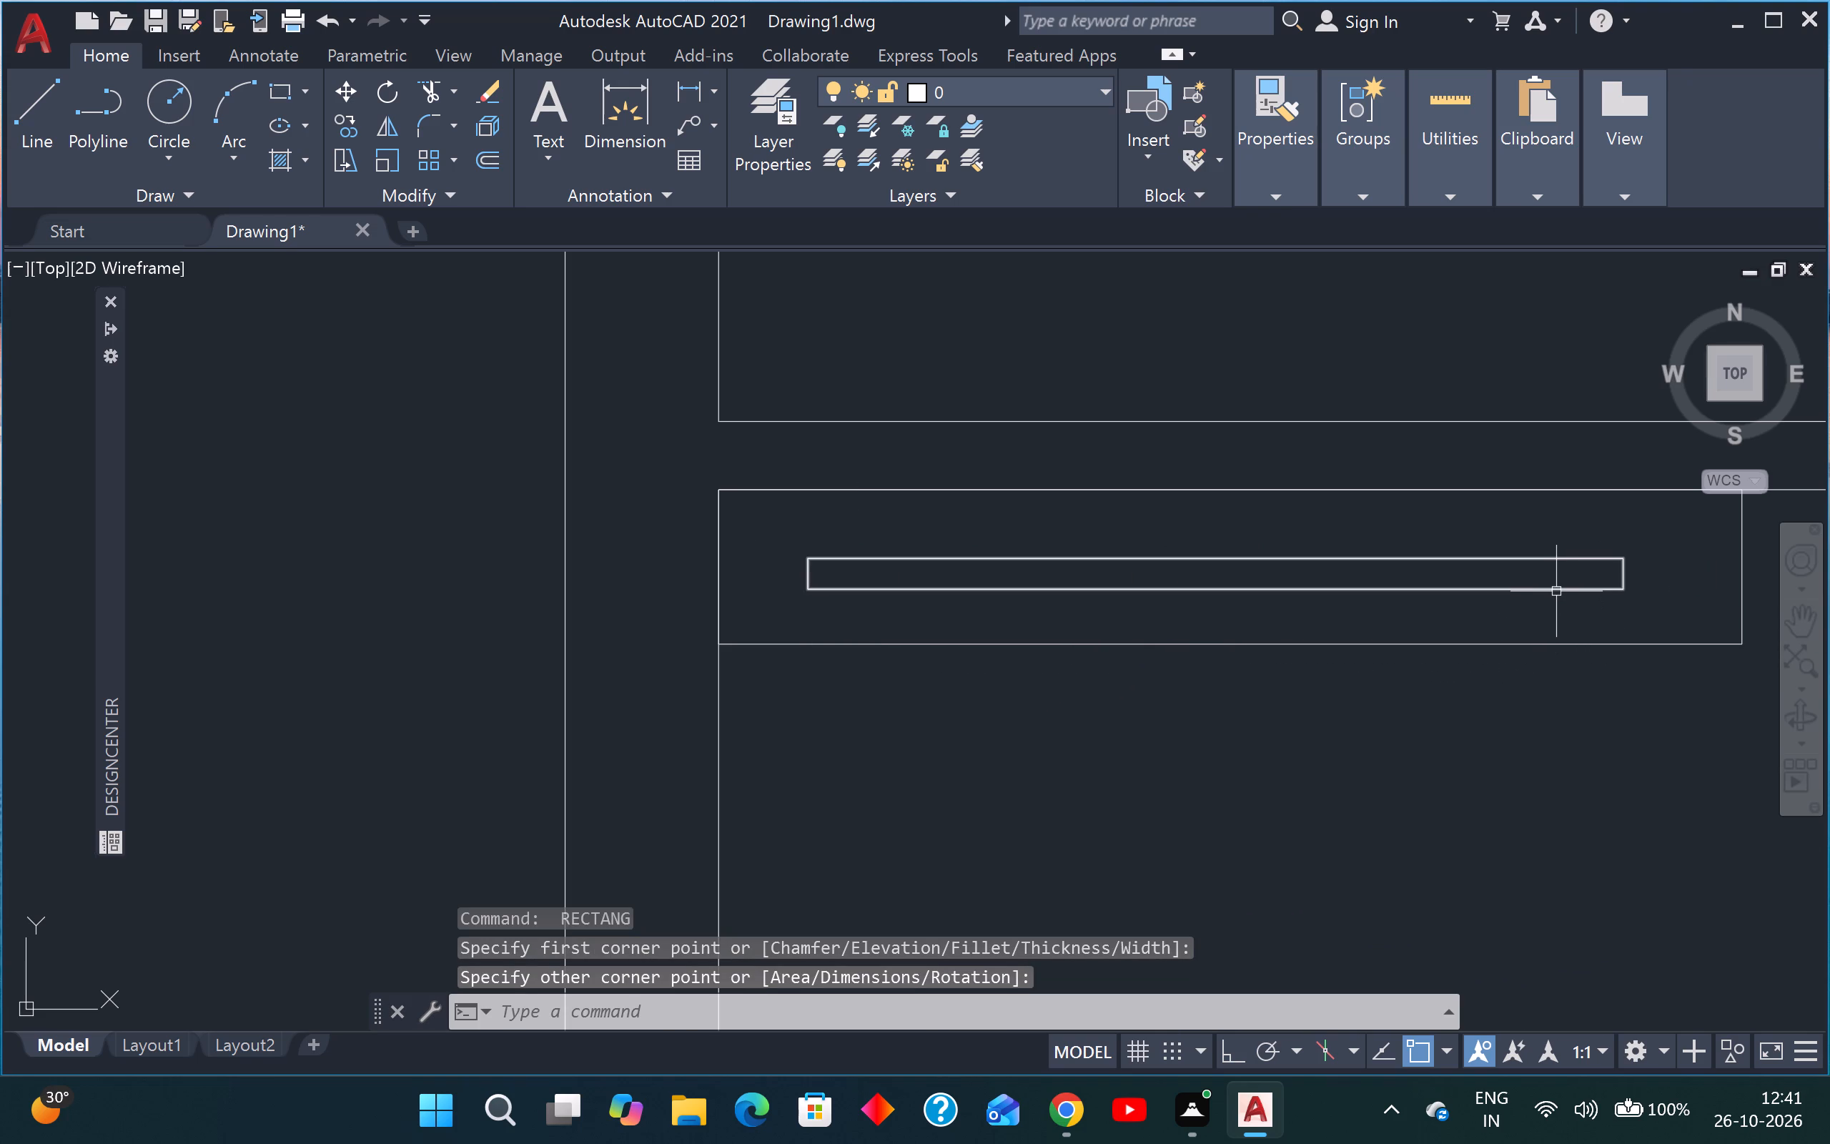
Draw a thinner rectangle about 2' by 1" just above the narrow inner rectangle, within the wall-unit outline.
{"action": "type", "text": "re"}
{"action": "type", "text": "c"}
{"action": "key", "text": "space"}
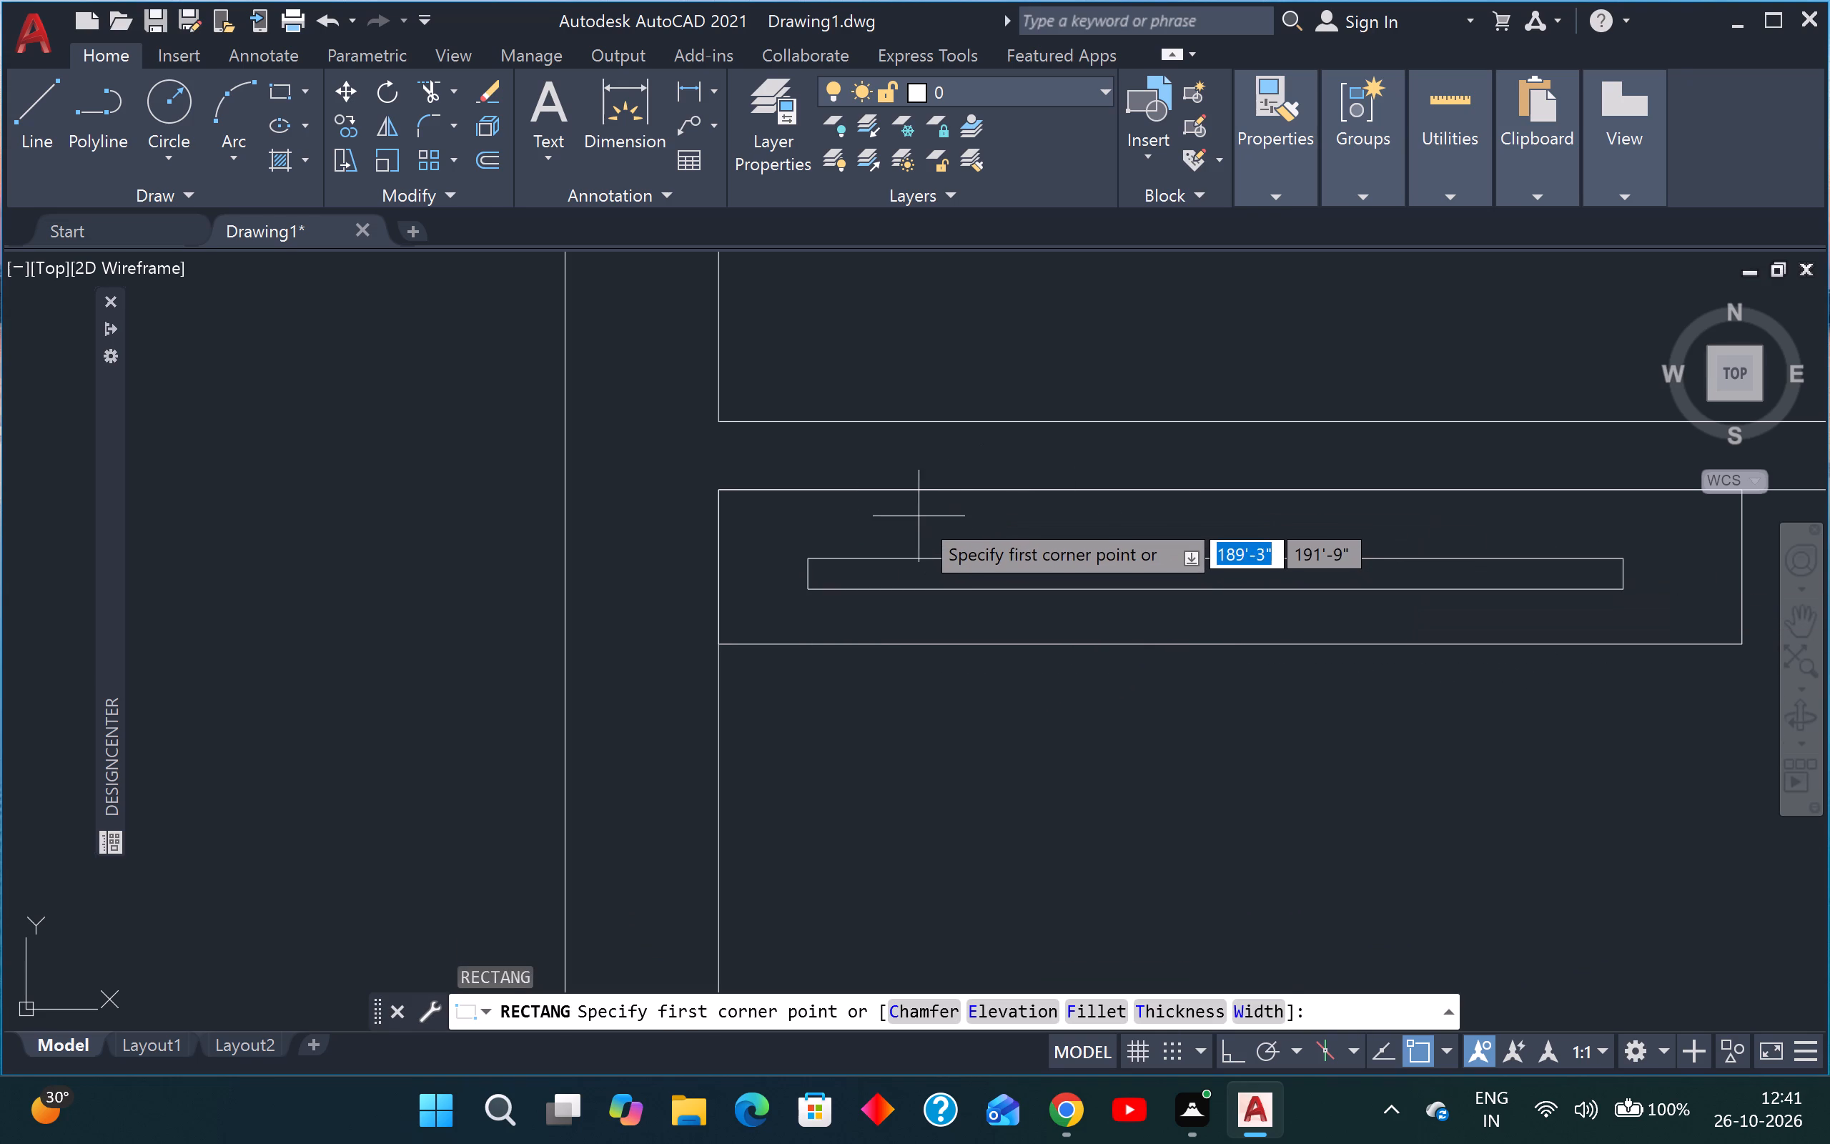
{"action": "left_click", "coordinate": [919, 516]}
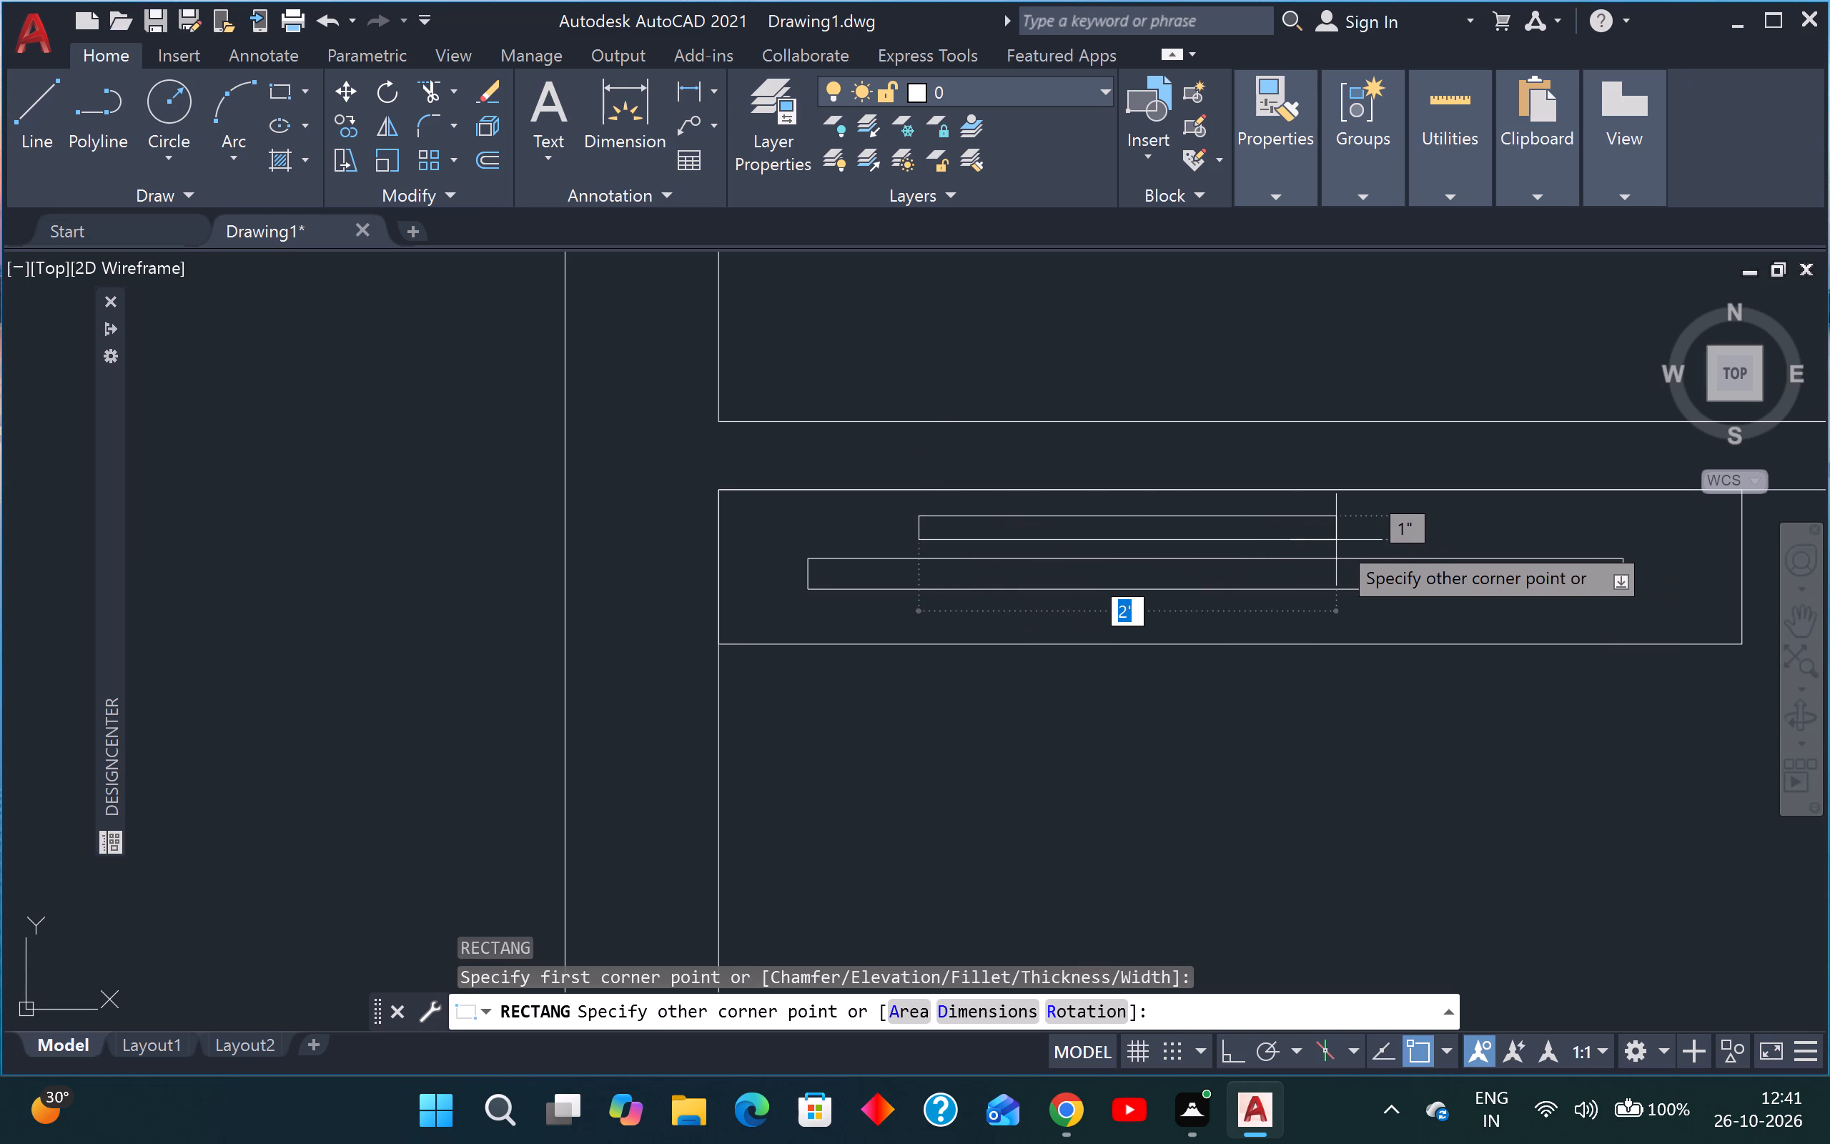
{"action": "left_click", "coordinate": [1336, 540]}
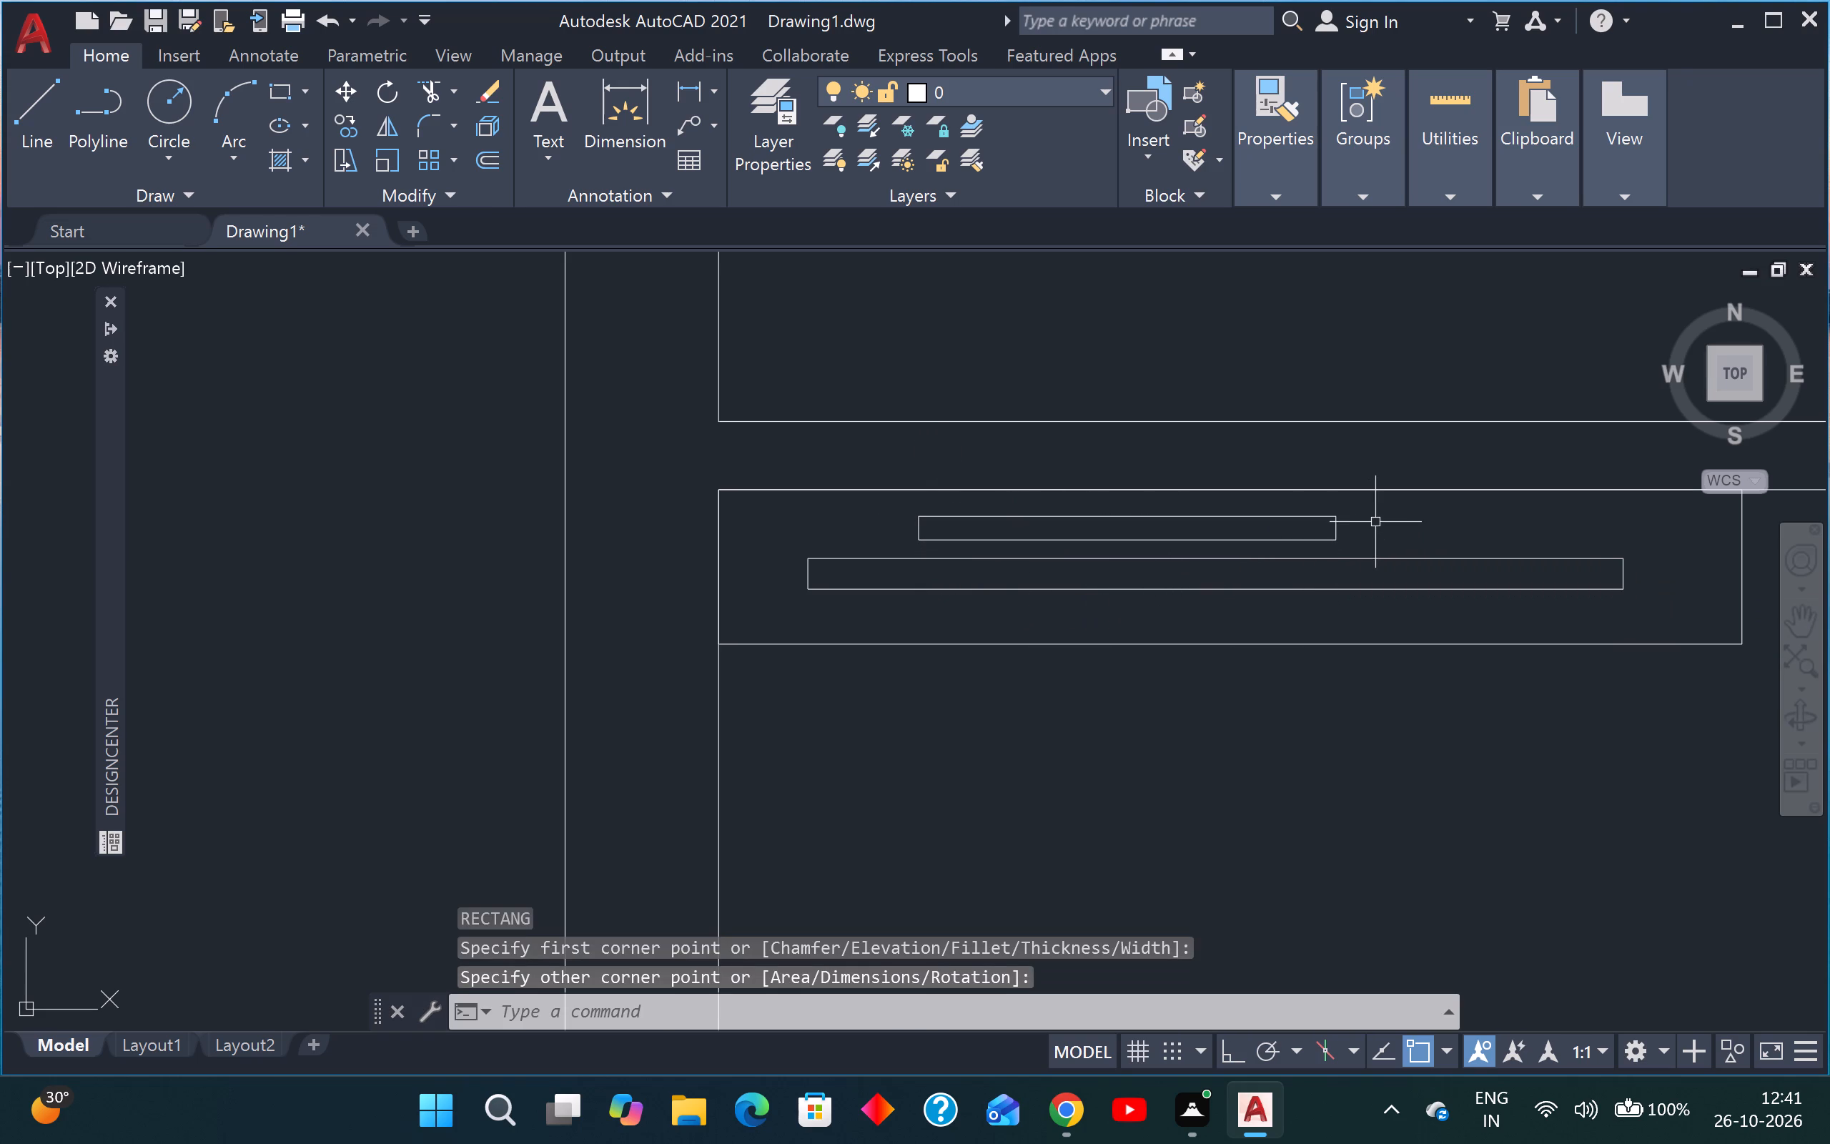
Move the thinnest rectangle by its bottom midpoint onto the midpoint of the narrow inner rectangle's top edge.
{"action": "left_click_drag", "start_coordinate": [1375, 519], "coordinate": [1368, 520]}
{"action": "left_click", "coordinate": [919, 542]}
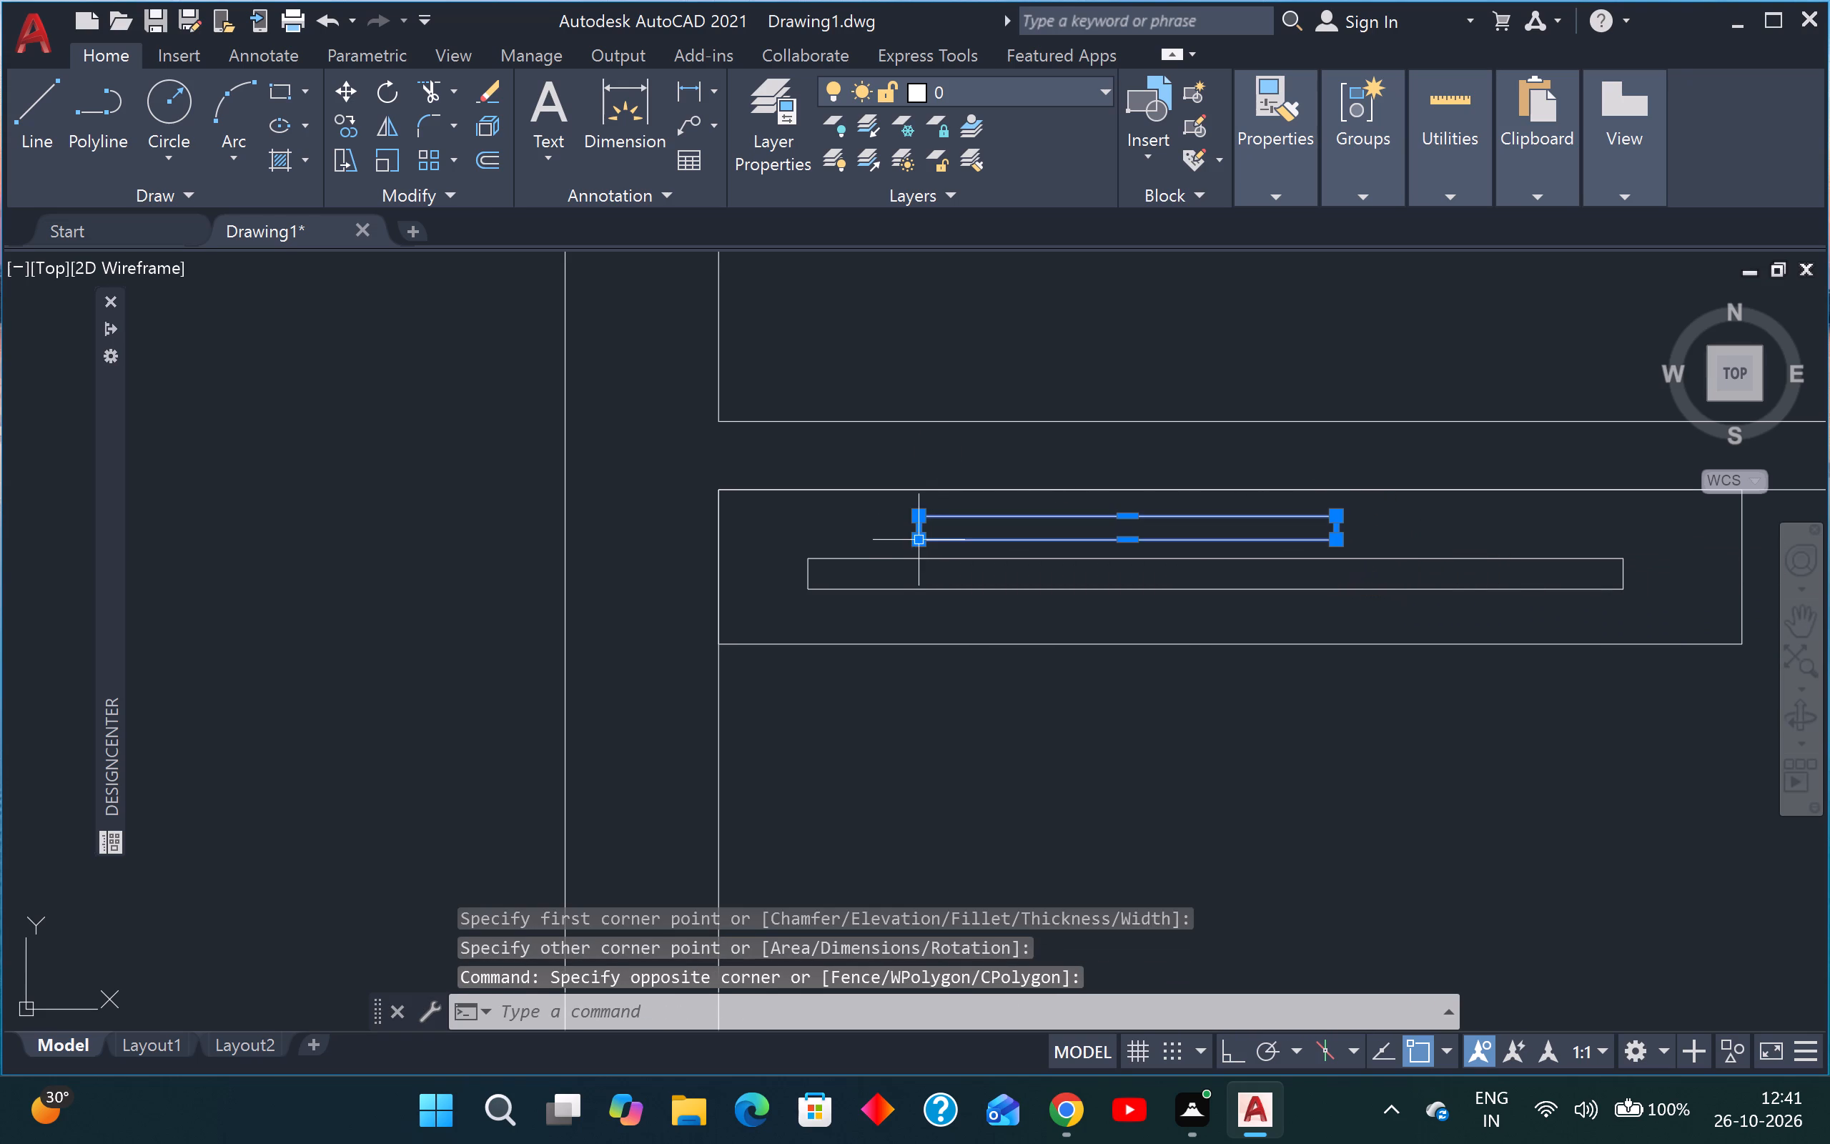
{"action": "key", "text": "m"}
{"action": "key", "text": "space"}
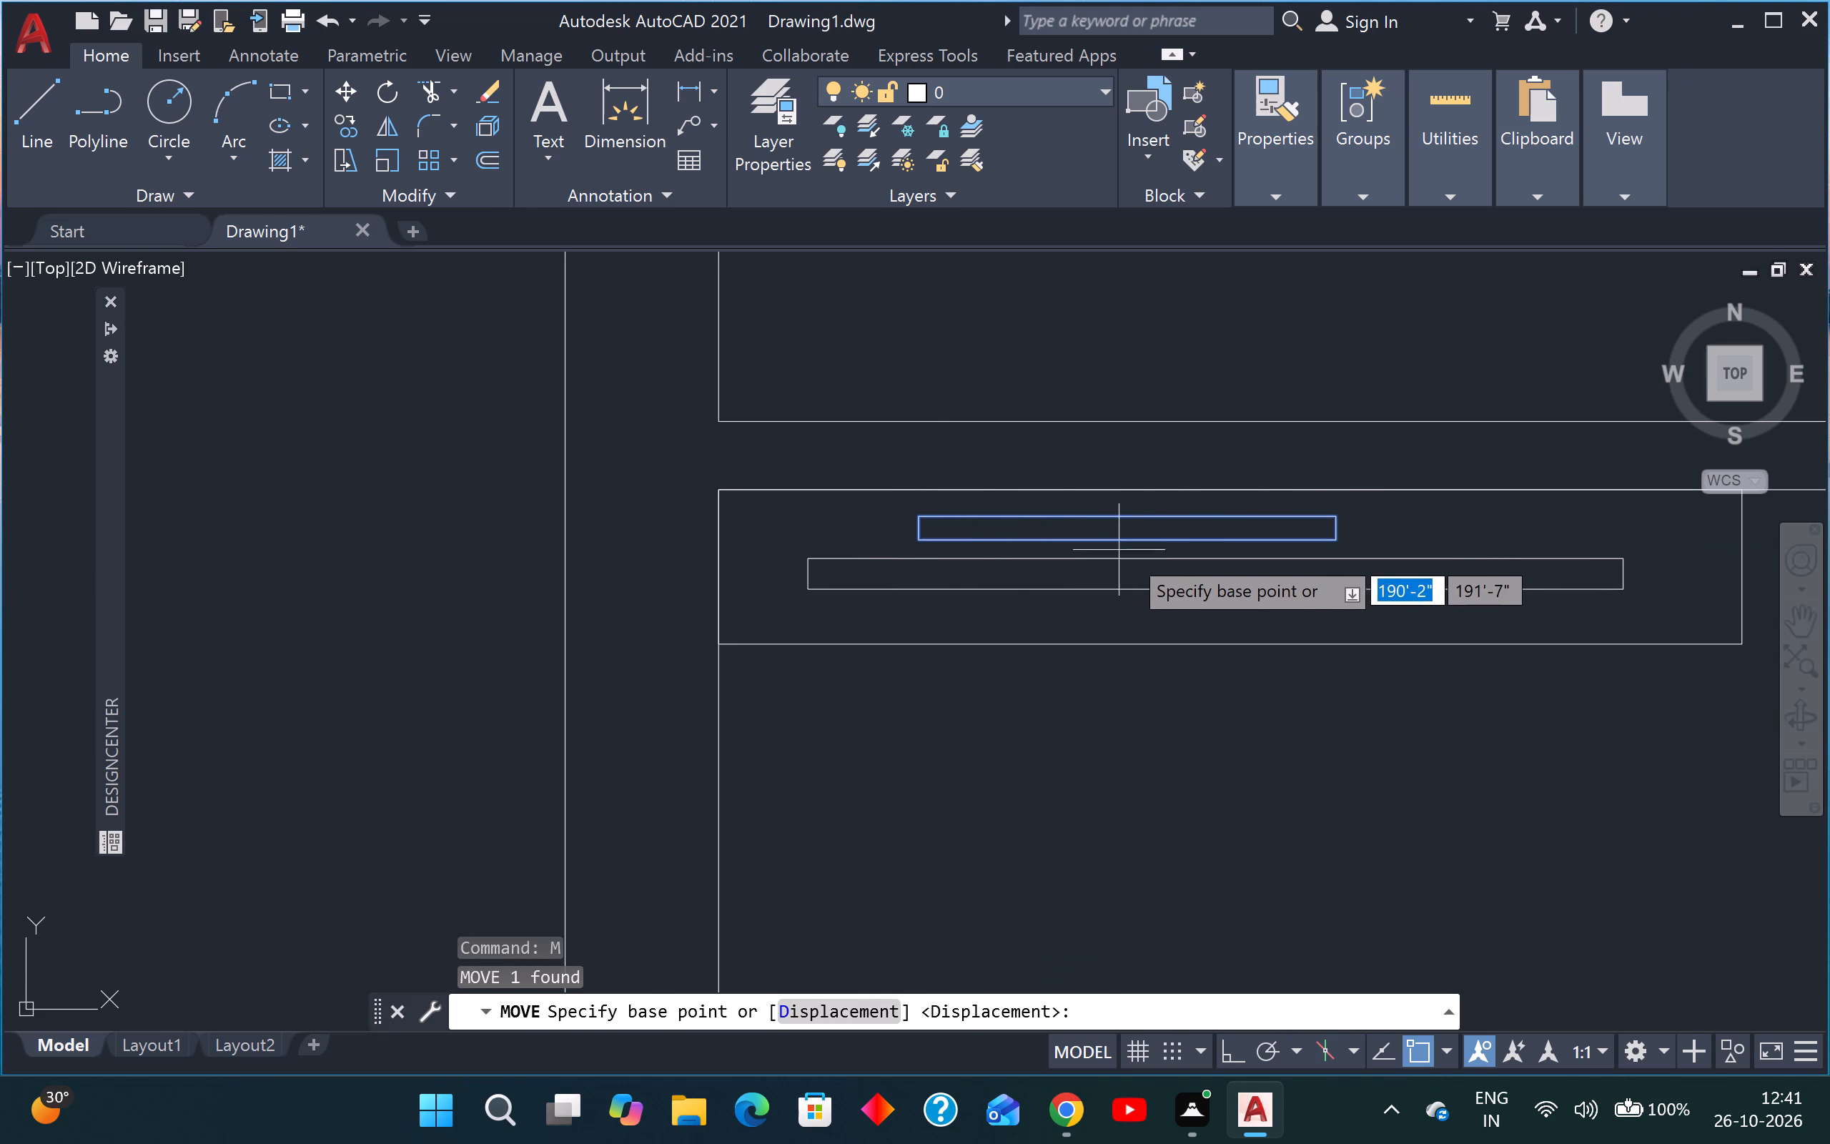
{"action": "left_click", "coordinate": [1129, 536]}
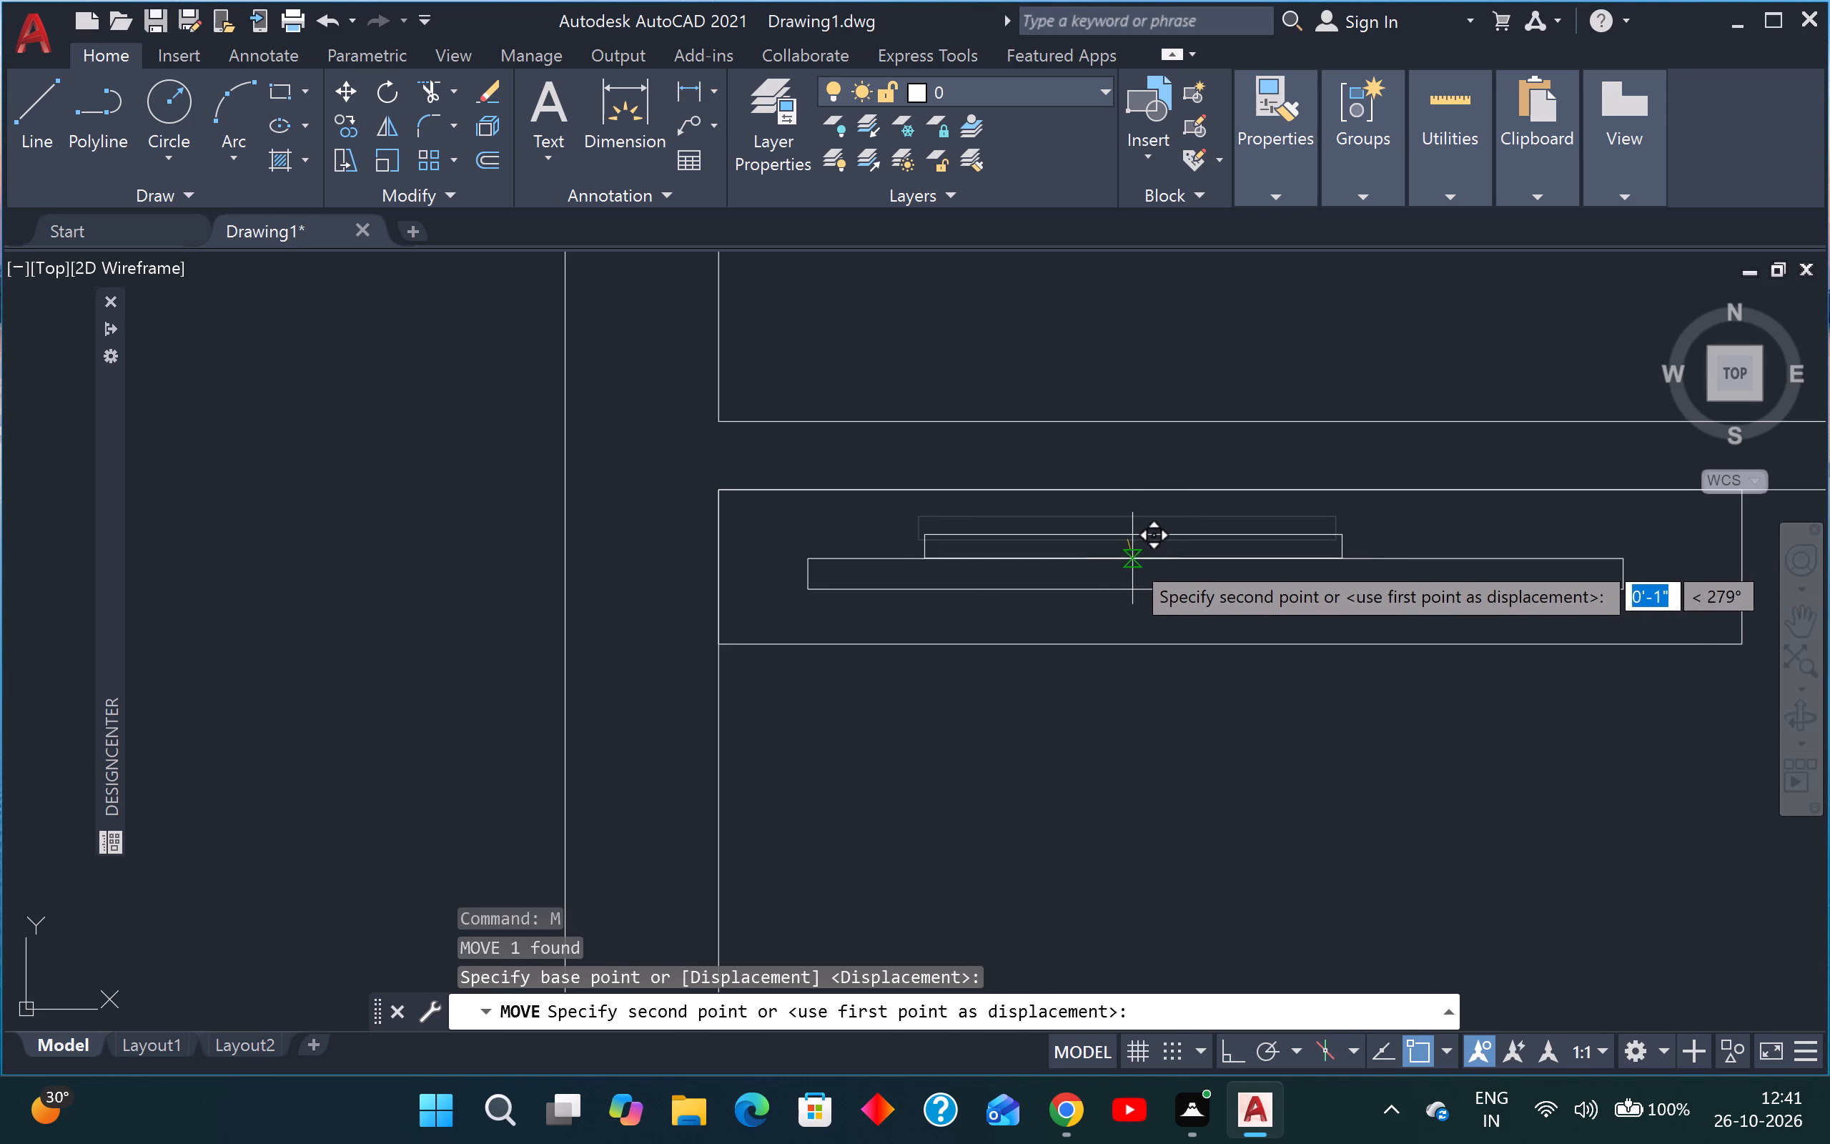
{"action": "left_click", "coordinate": [1222, 559]}
{"action": "key", "text": "Escape"}
{"action": "key", "text": "Escape"}
Draw a sloping line about 5" long from the thinnest rectangle's top-right corner down to the narrow rectangle's top edge.
{"action": "type", "text": "l"}
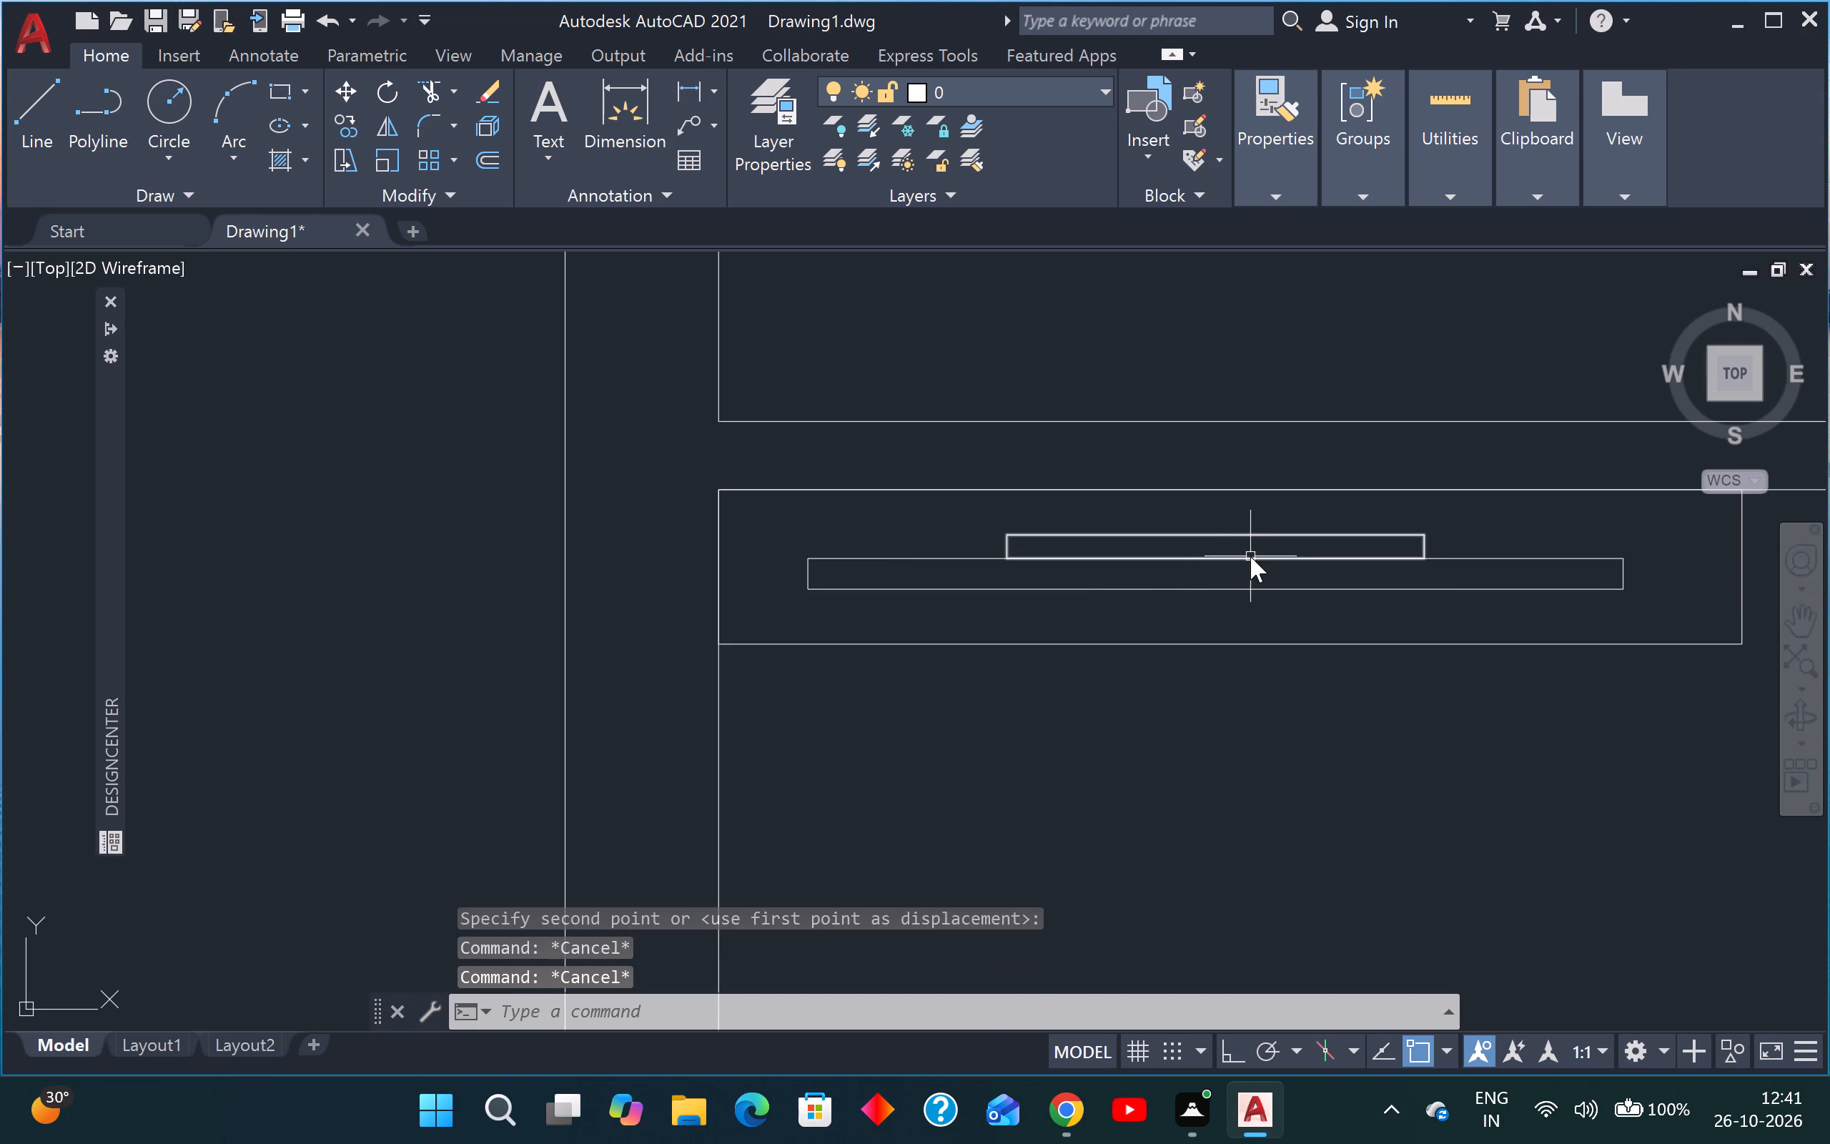
{"action": "key", "text": "space"}
{"action": "scroll", "coordinate": [1443, 542], "scroll_direction": "up", "scroll_amount": 3}
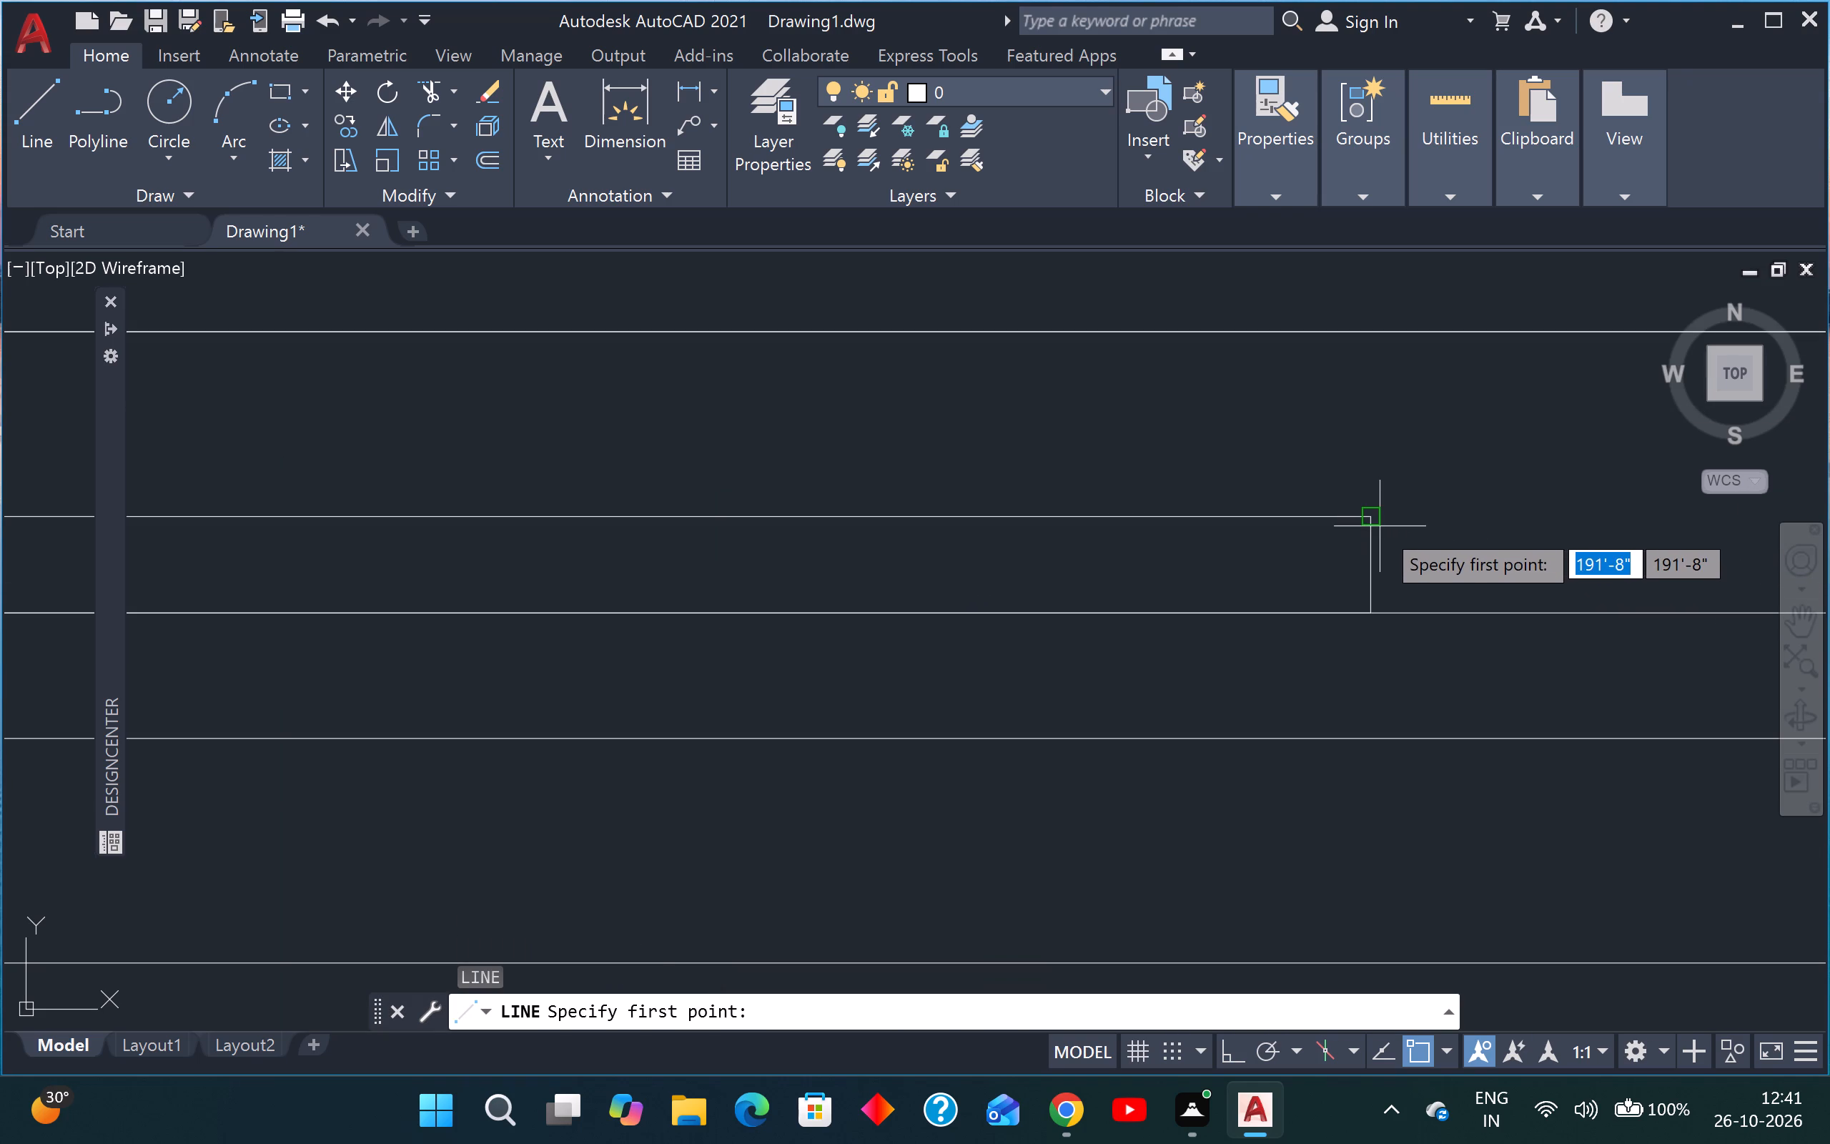
{"action": "left_click", "coordinate": [1373, 521]}
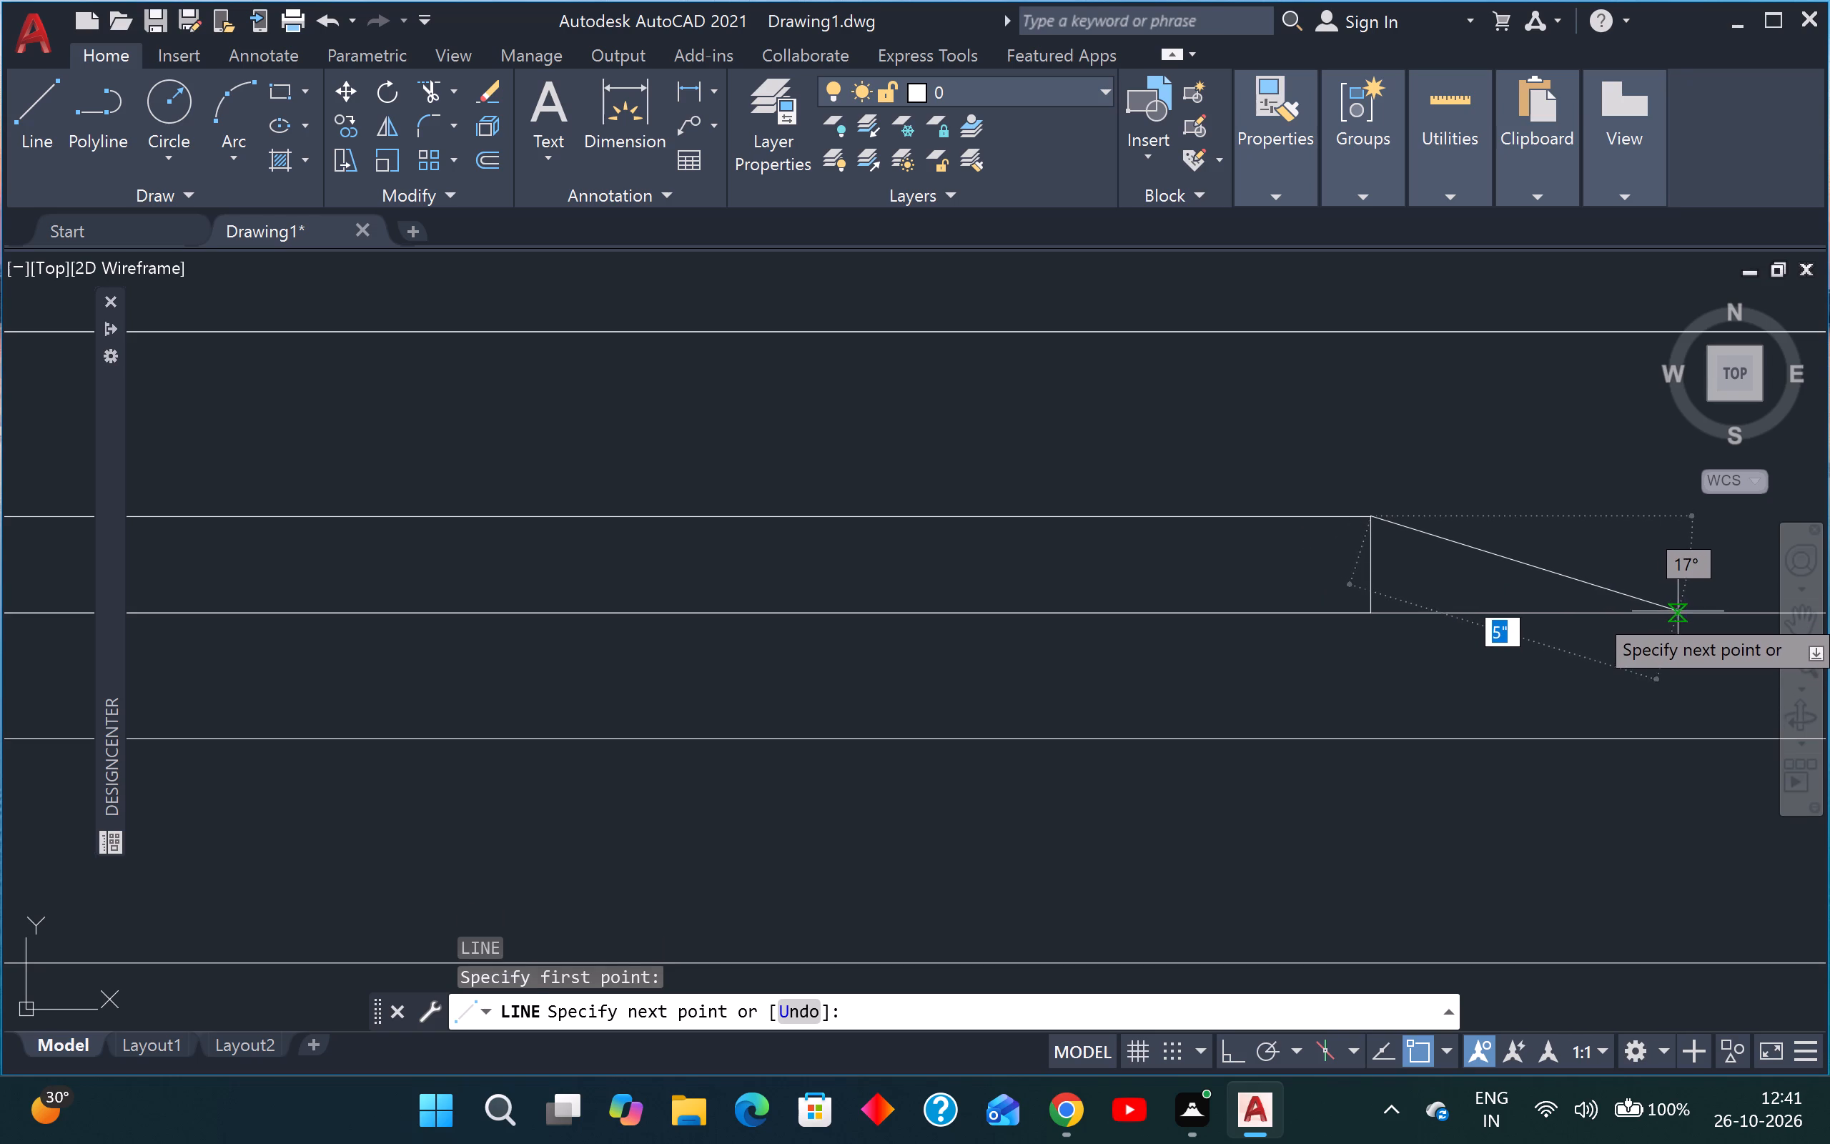
{"action": "left_click", "coordinate": [1678, 611]}
{"action": "key", "text": "Escape"}
Draw a sloping line about 5" long from the thinnest rectangle's top-left corner down to the narrow rectangle's top edge.
{"action": "key", "text": "space"}
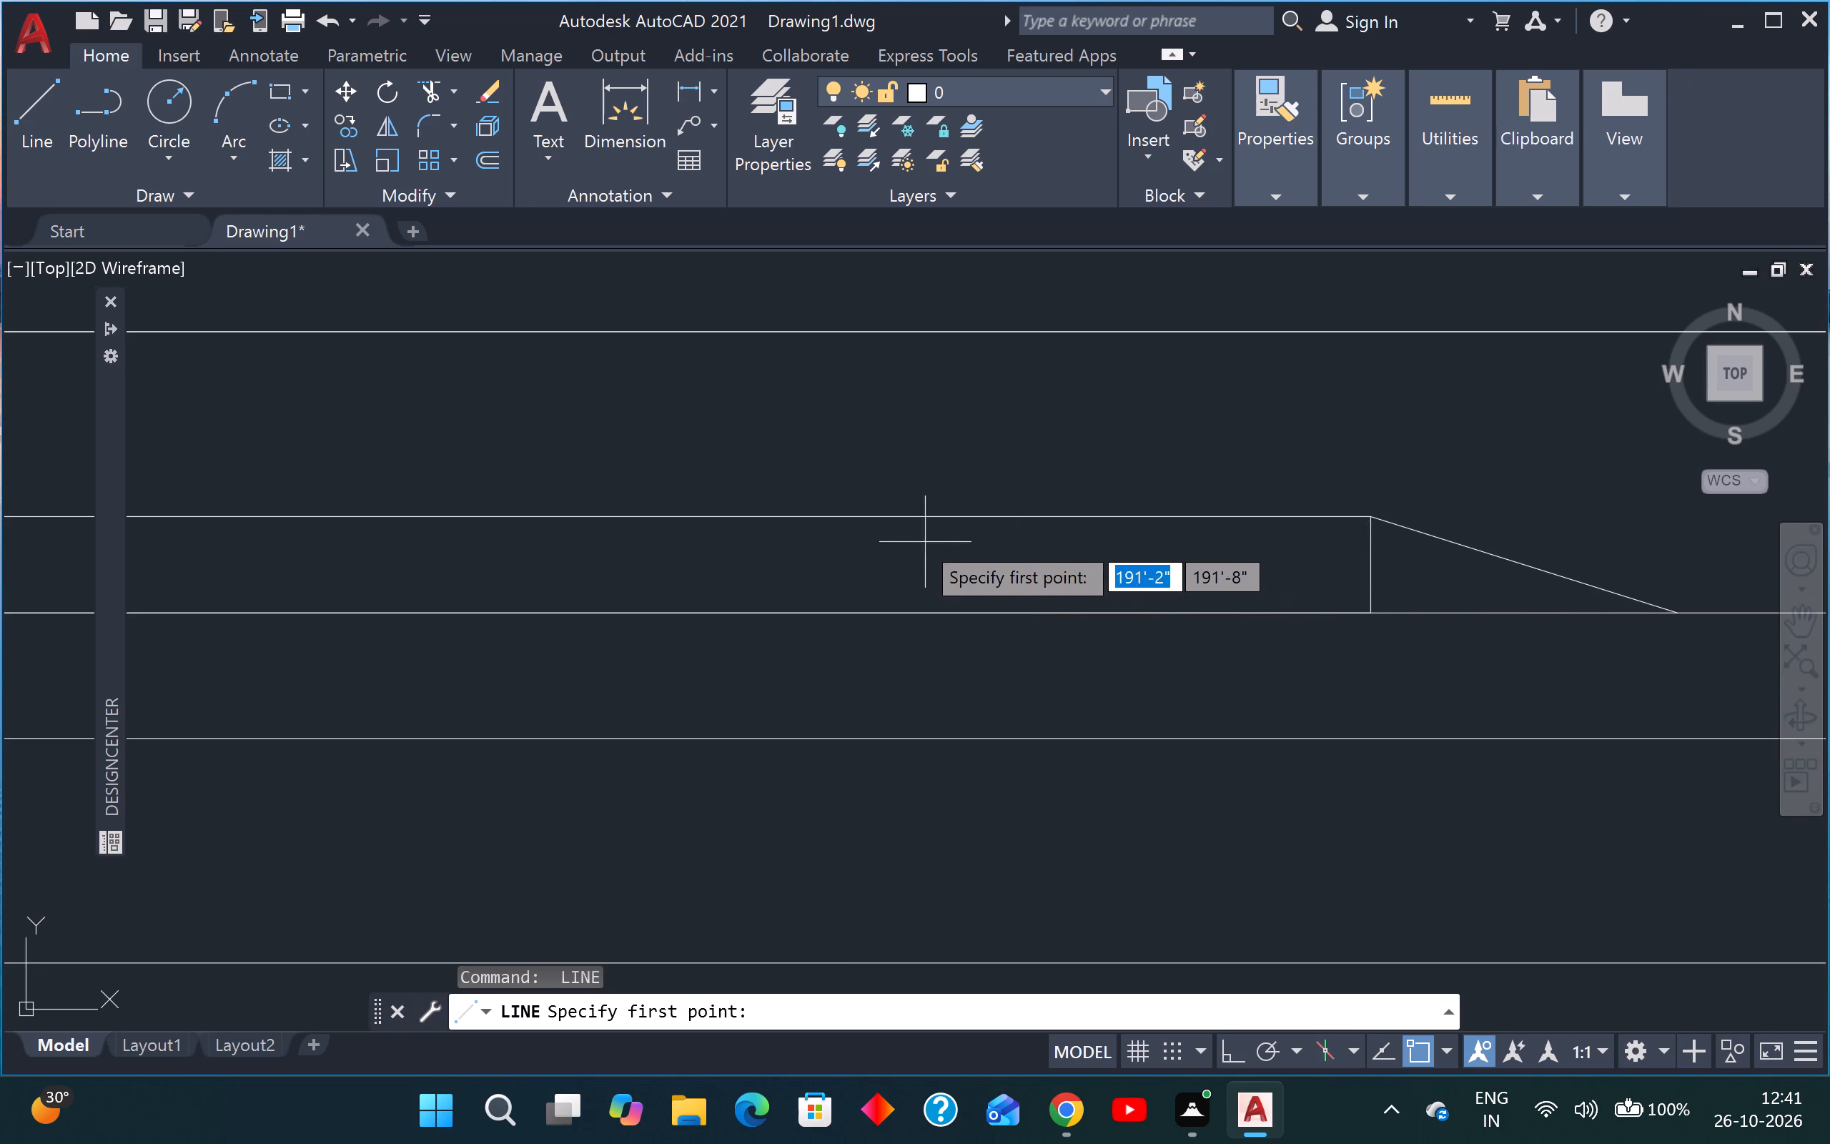
{"action": "scroll", "coordinate": [915, 533], "scroll_direction": "down", "scroll_amount": 3}
{"action": "scroll", "coordinate": [570, 513], "scroll_direction": "up", "scroll_amount": 2}
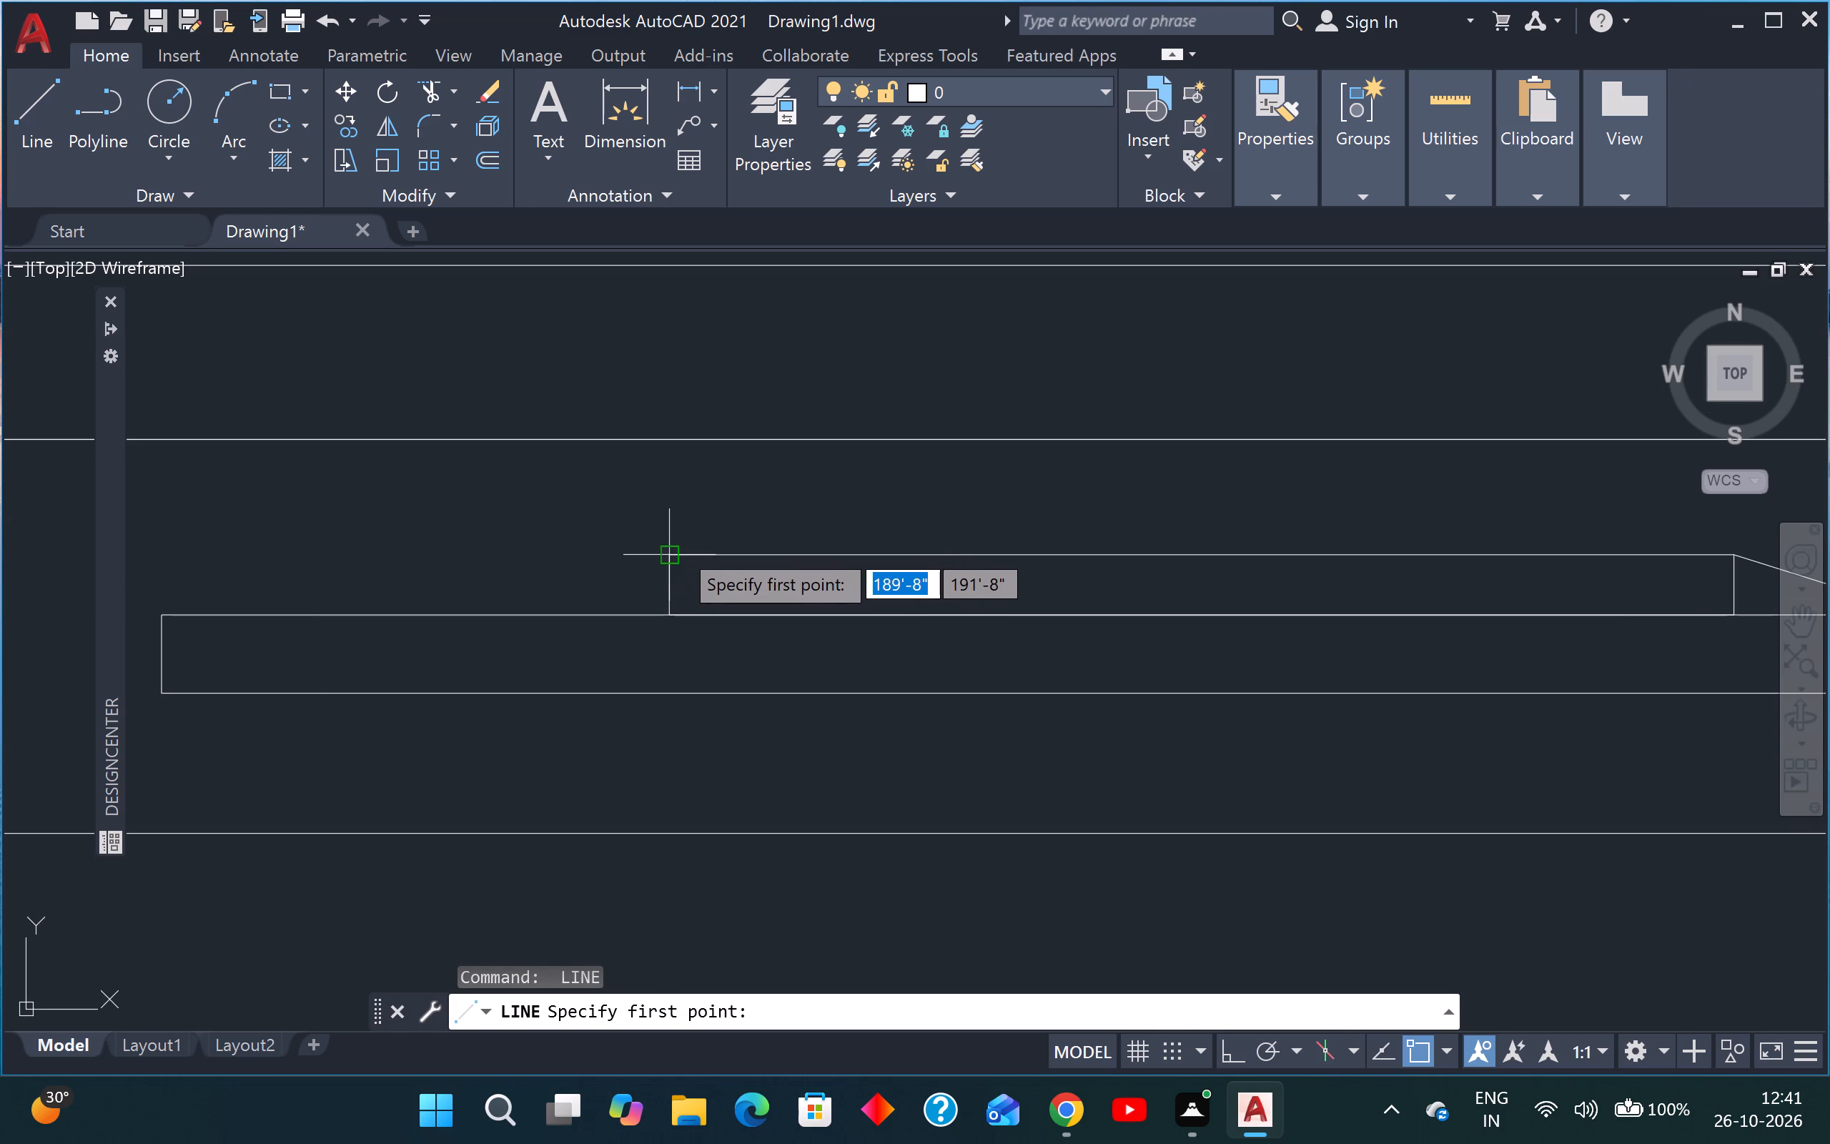
{"action": "left_click", "coordinate": [677, 546]}
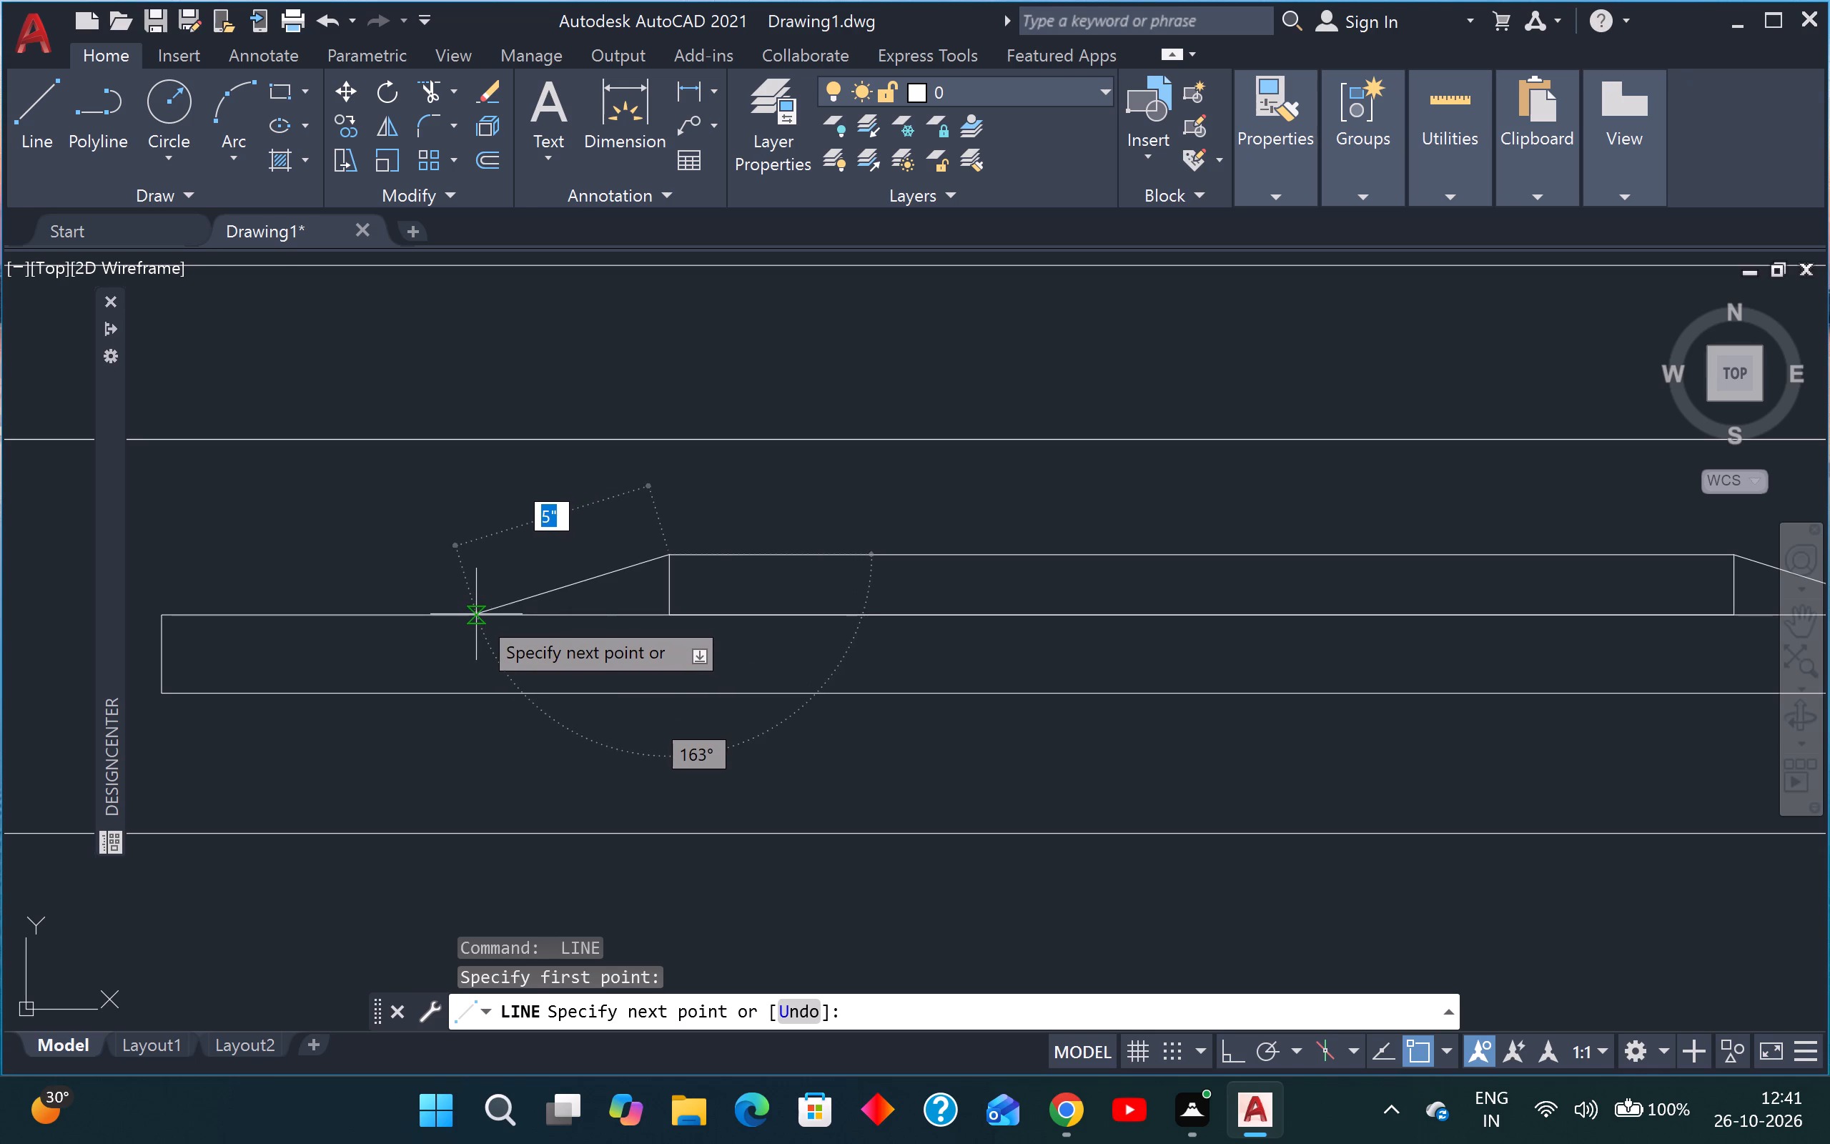
{"action": "left_click", "coordinate": [476, 614]}
{"action": "key", "text": "Escape"}
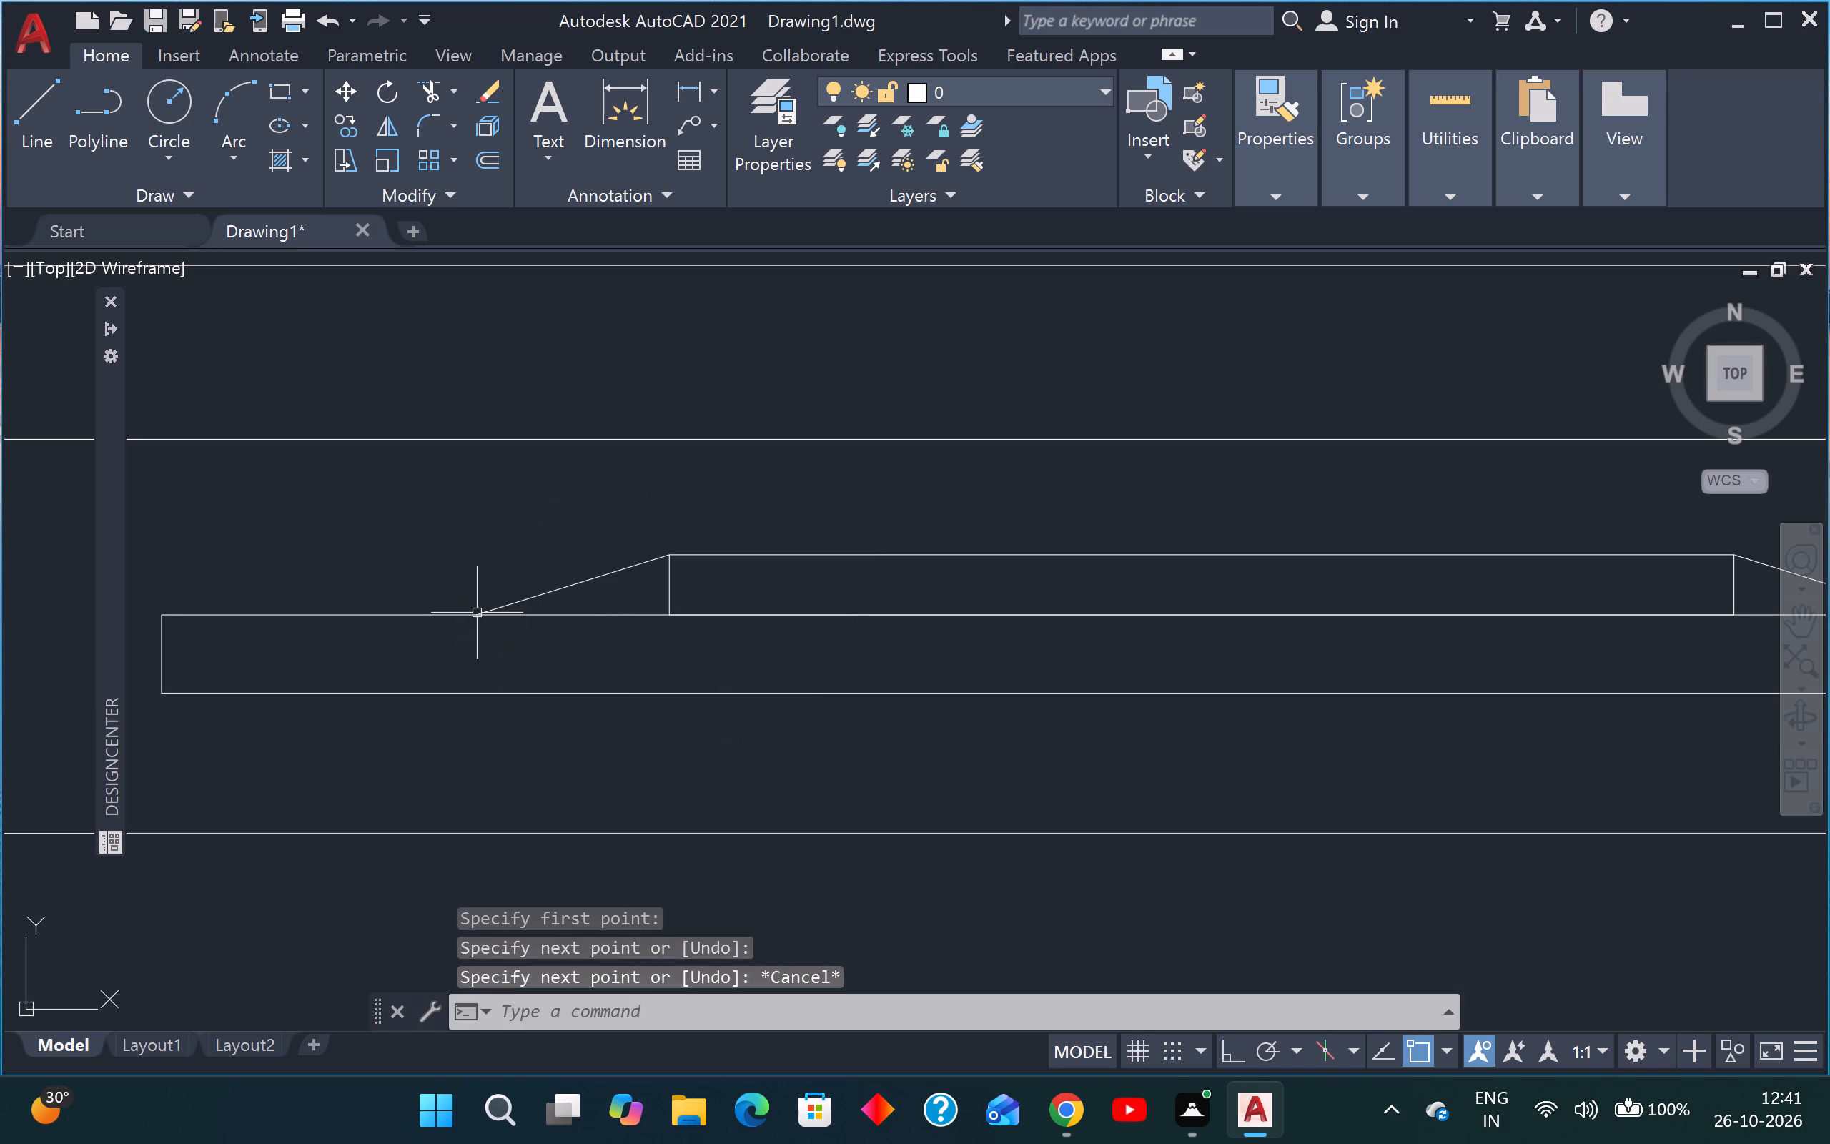
Trim the thinnest rectangle's two side edges and the shared edge between the sloping lines, merging it with the narrow rectangle.
{"action": "type", "text": "tr"}
{"action": "key", "text": "v"}
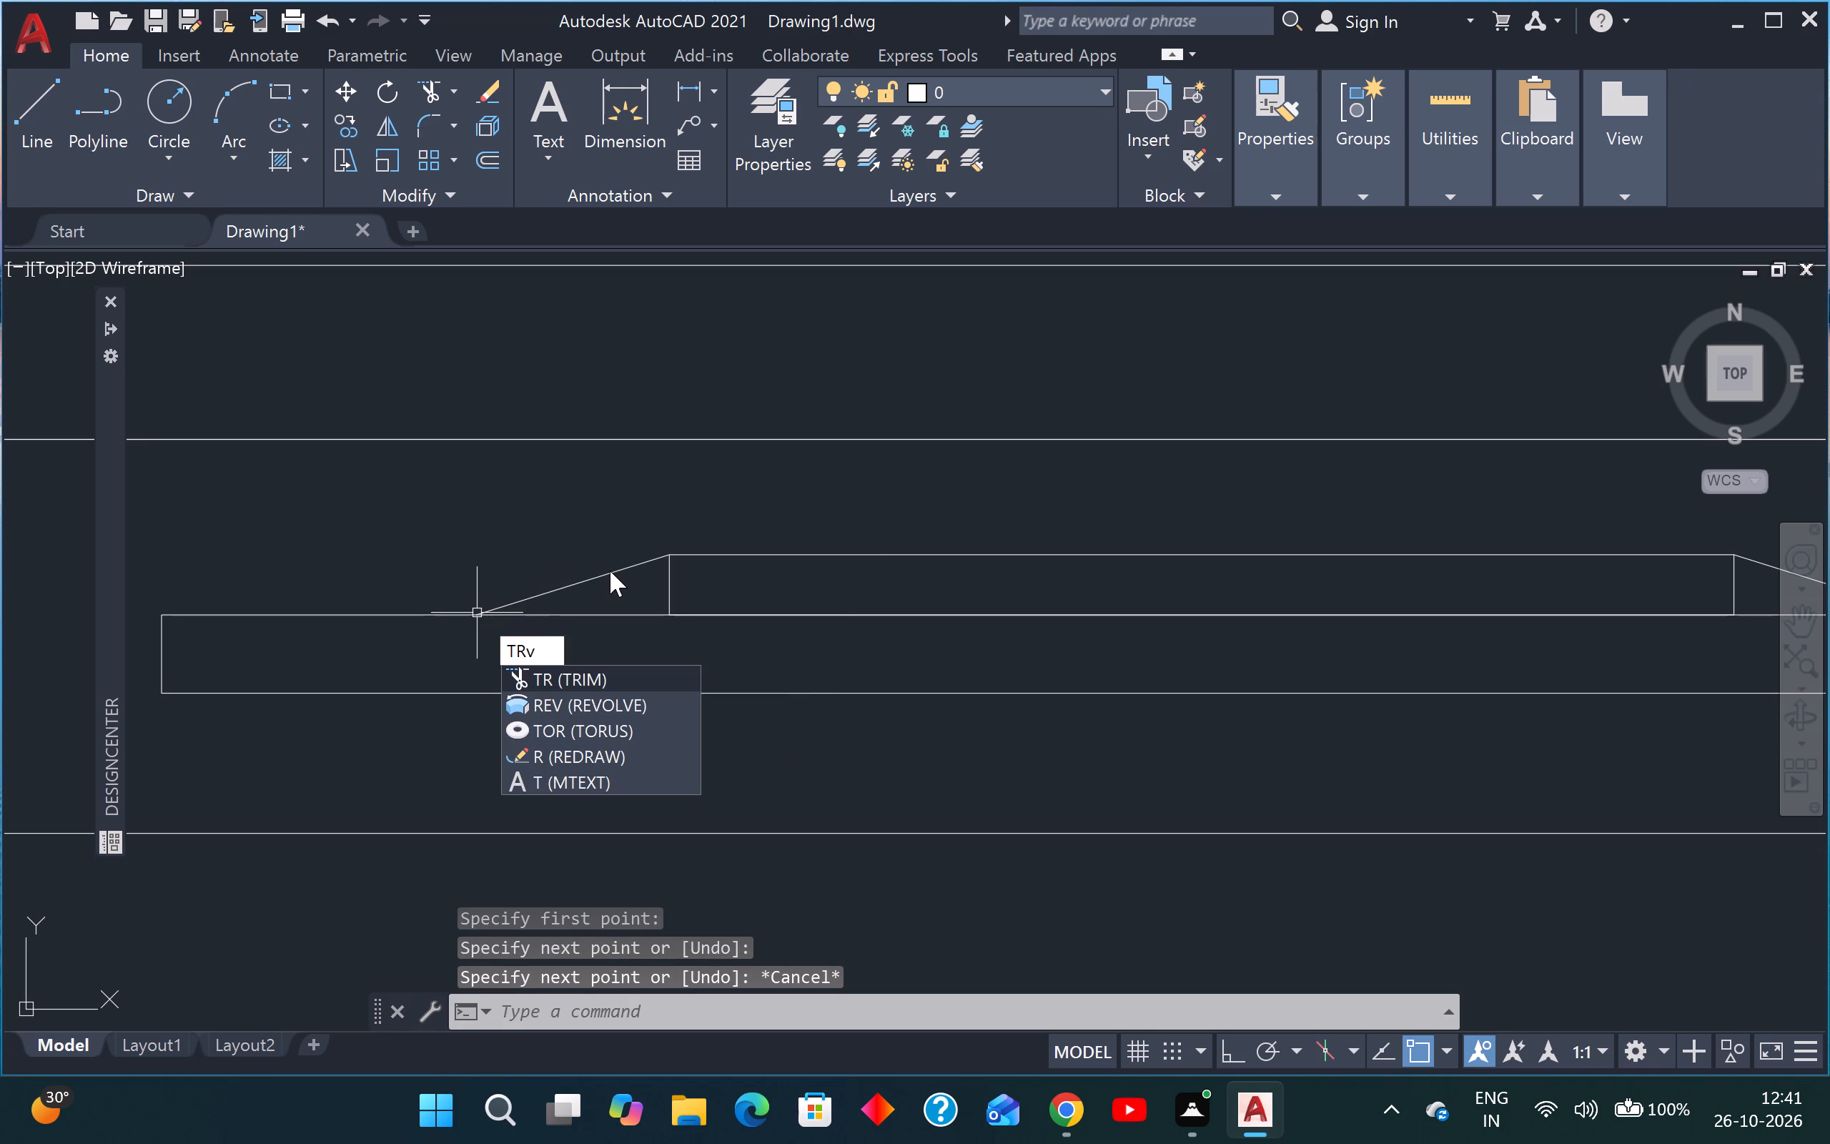
{"action": "key", "text": "BackSpace"}
{"action": "key", "text": "space"}
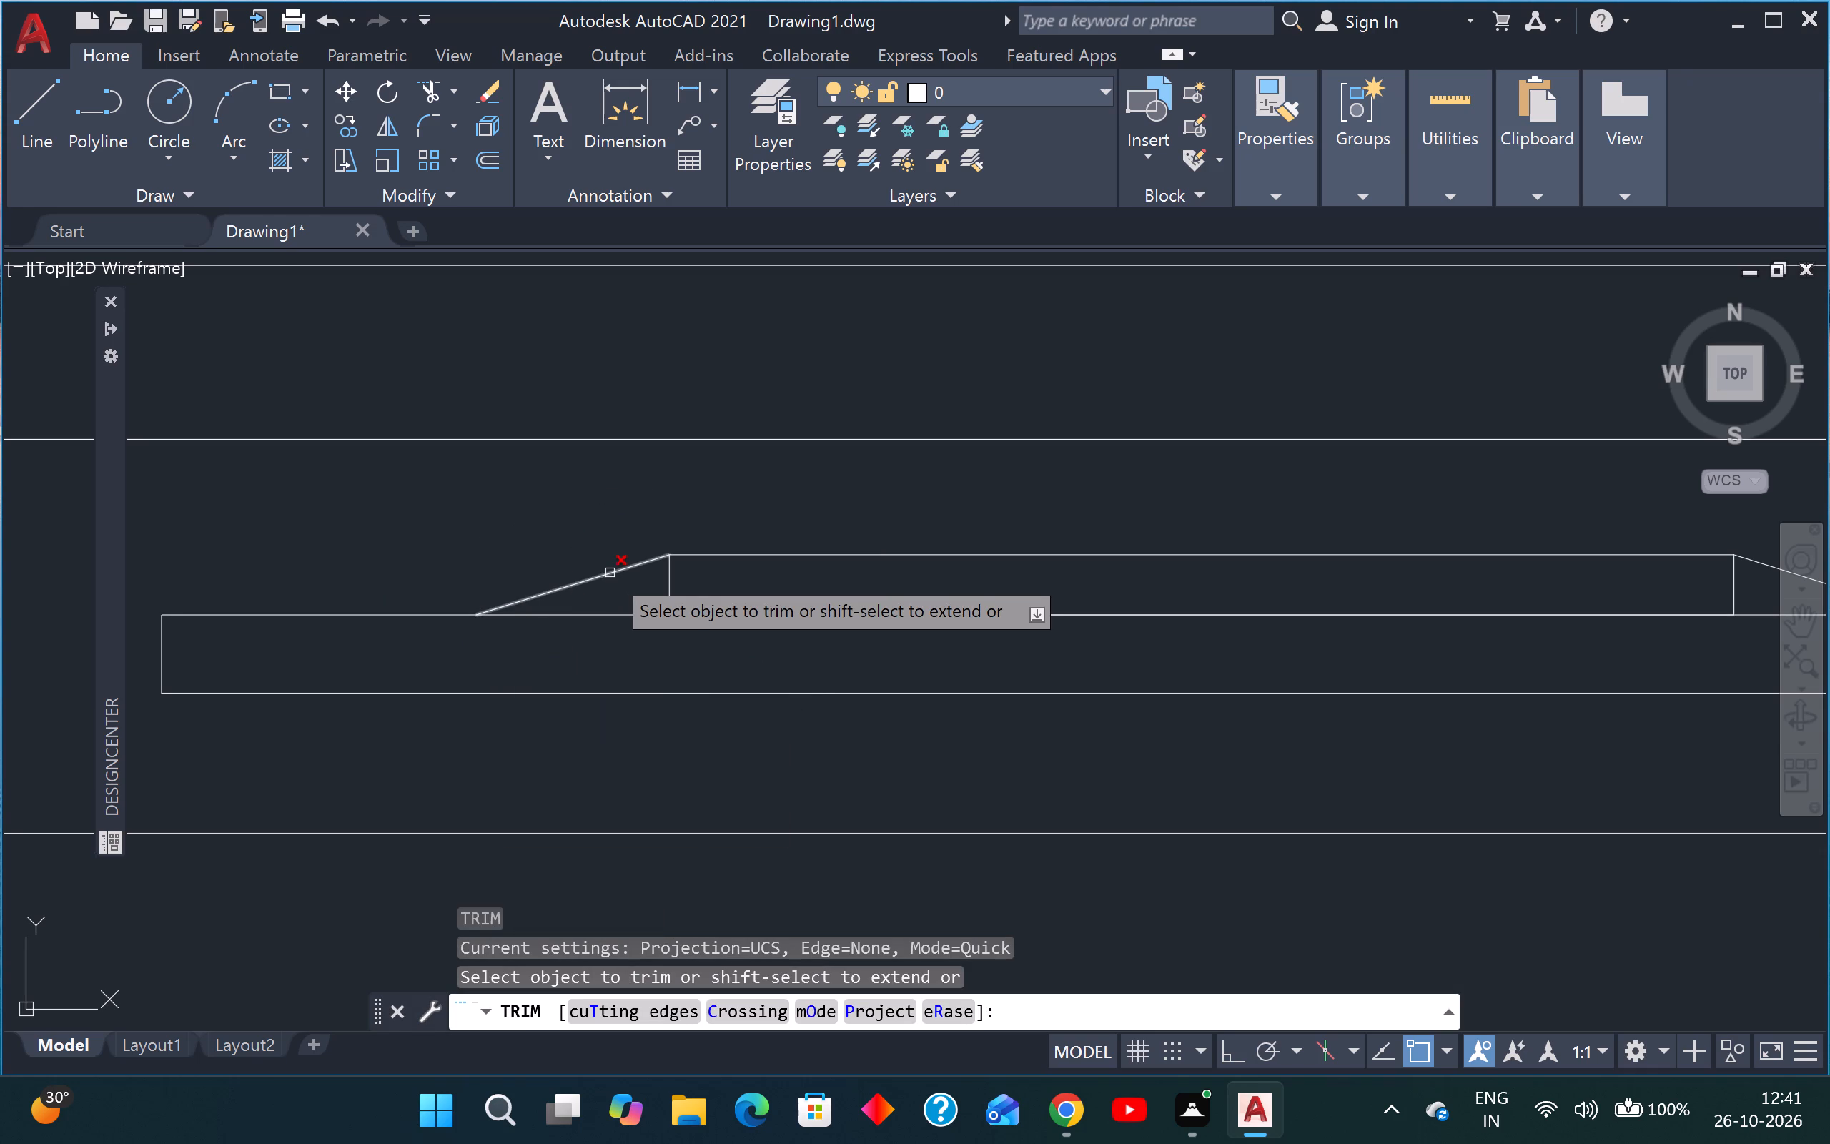
{"action": "left_click", "coordinate": [677, 594]}
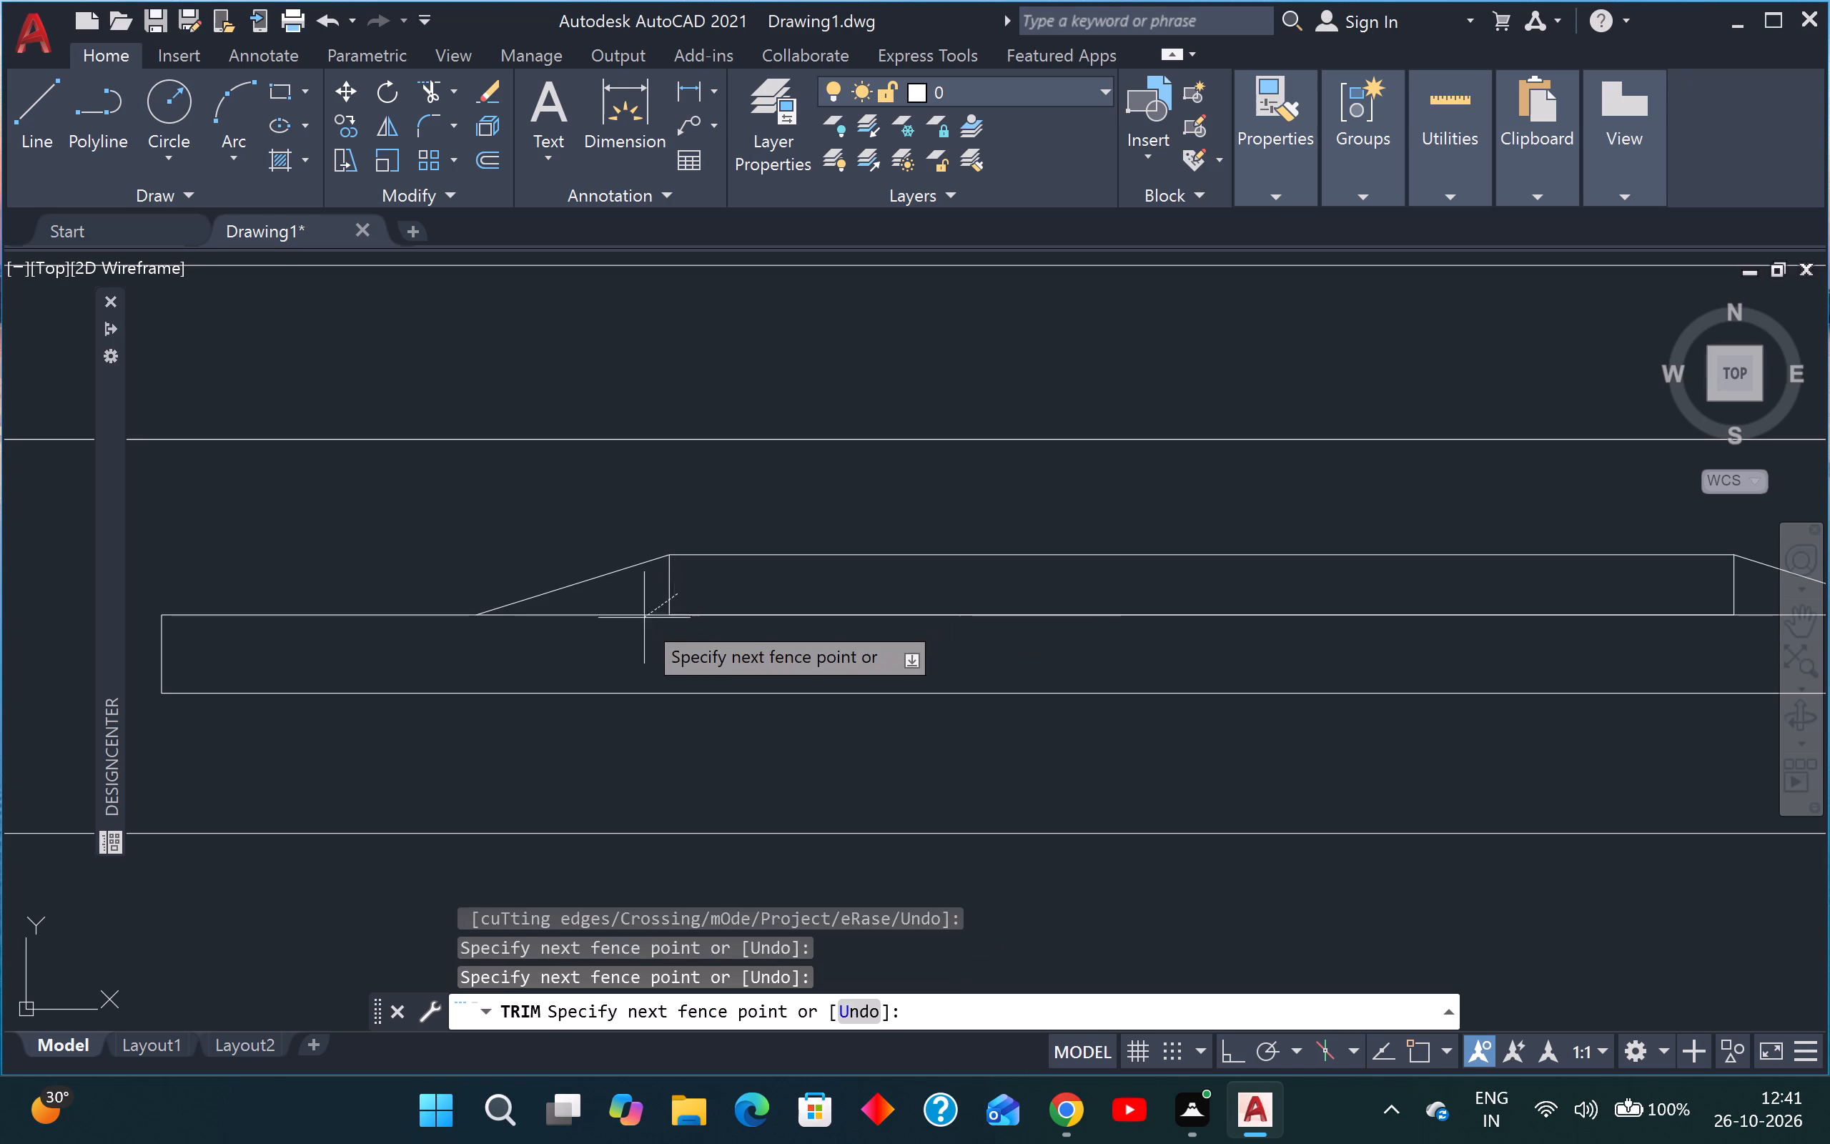
{"action": "left_click", "coordinate": [653, 599]}
{"action": "scroll", "coordinate": [941, 603], "scroll_direction": "down", "scroll_amount": 3}
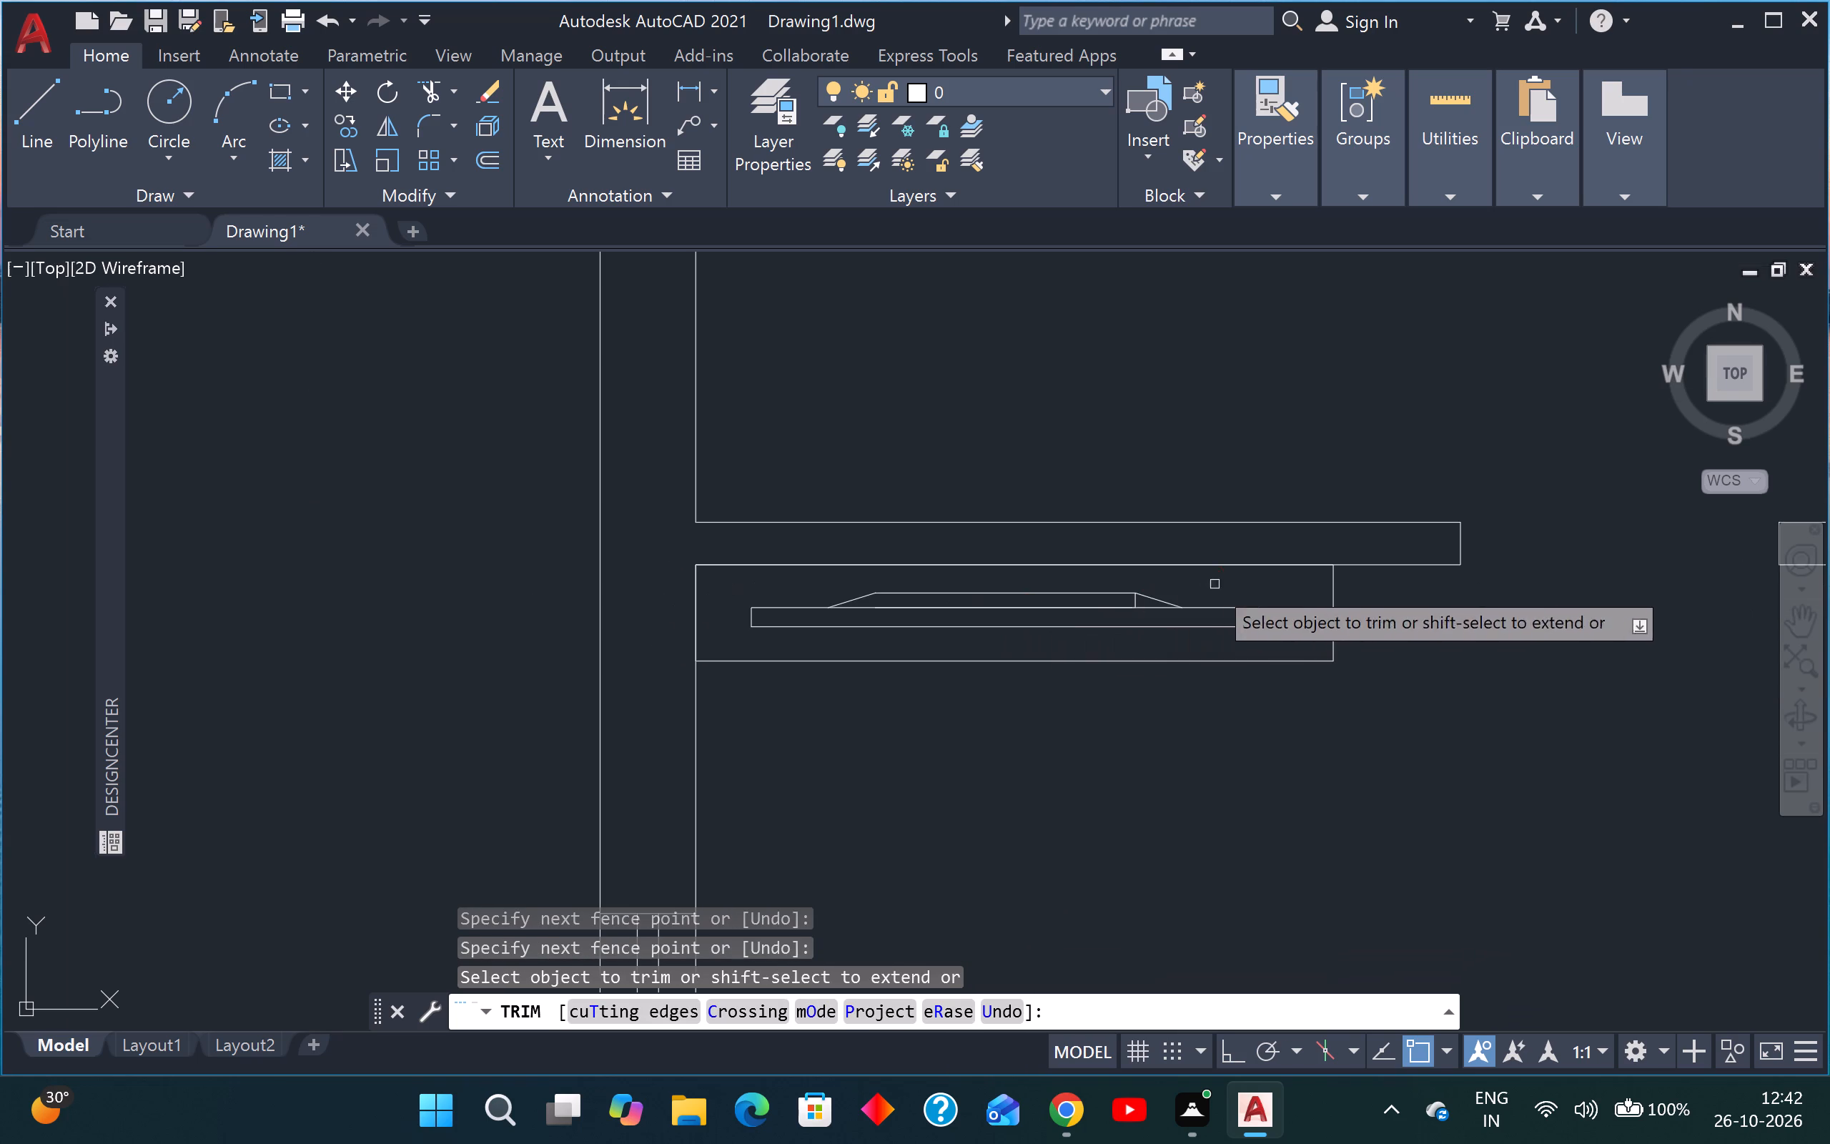
{"action": "scroll", "coordinate": [1152, 608], "scroll_direction": "up", "scroll_amount": 3}
{"action": "left_click", "coordinate": [1093, 571]}
{"action": "left_click", "coordinate": [990, 578]}
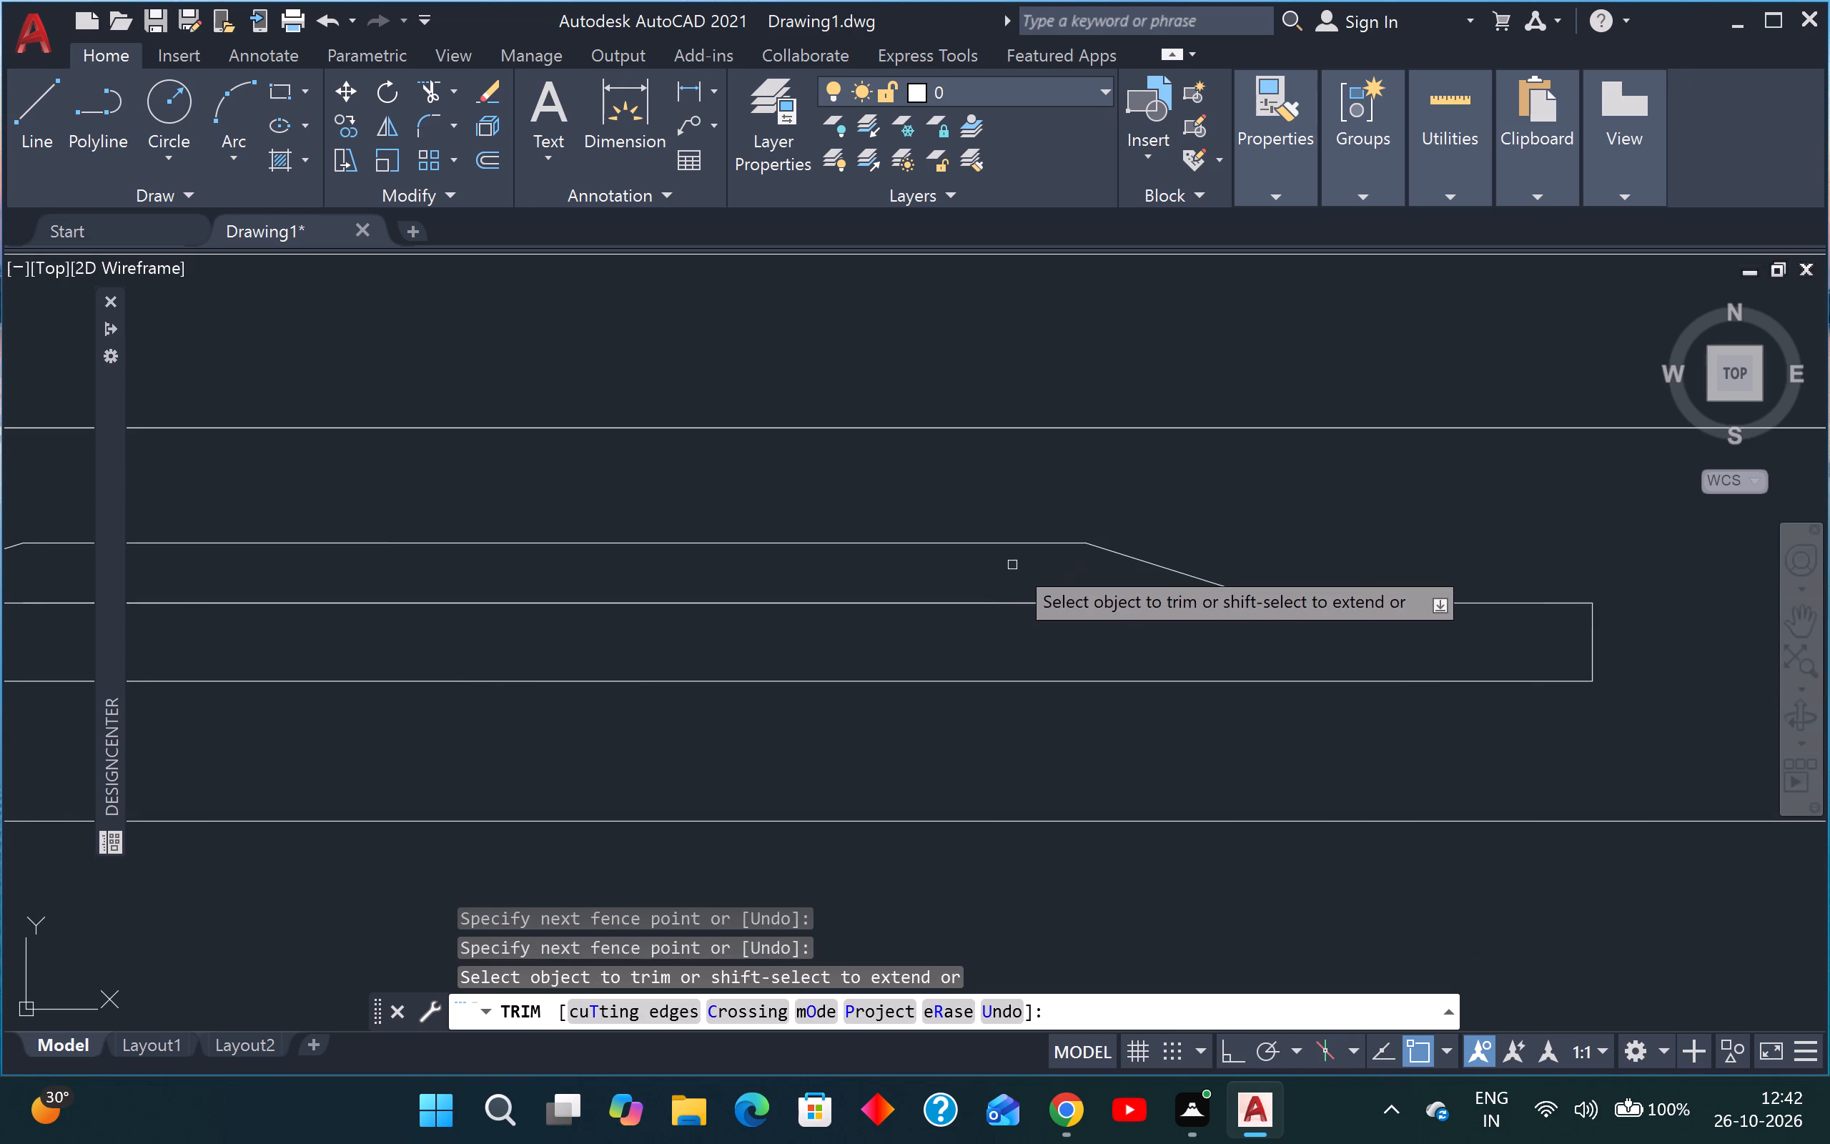
{"action": "scroll", "coordinate": [1014, 563], "scroll_direction": "down", "scroll_amount": 4}
{"action": "scroll", "coordinate": [896, 581], "scroll_direction": "up", "scroll_amount": 2}
{"action": "left_click", "coordinate": [861, 578]}
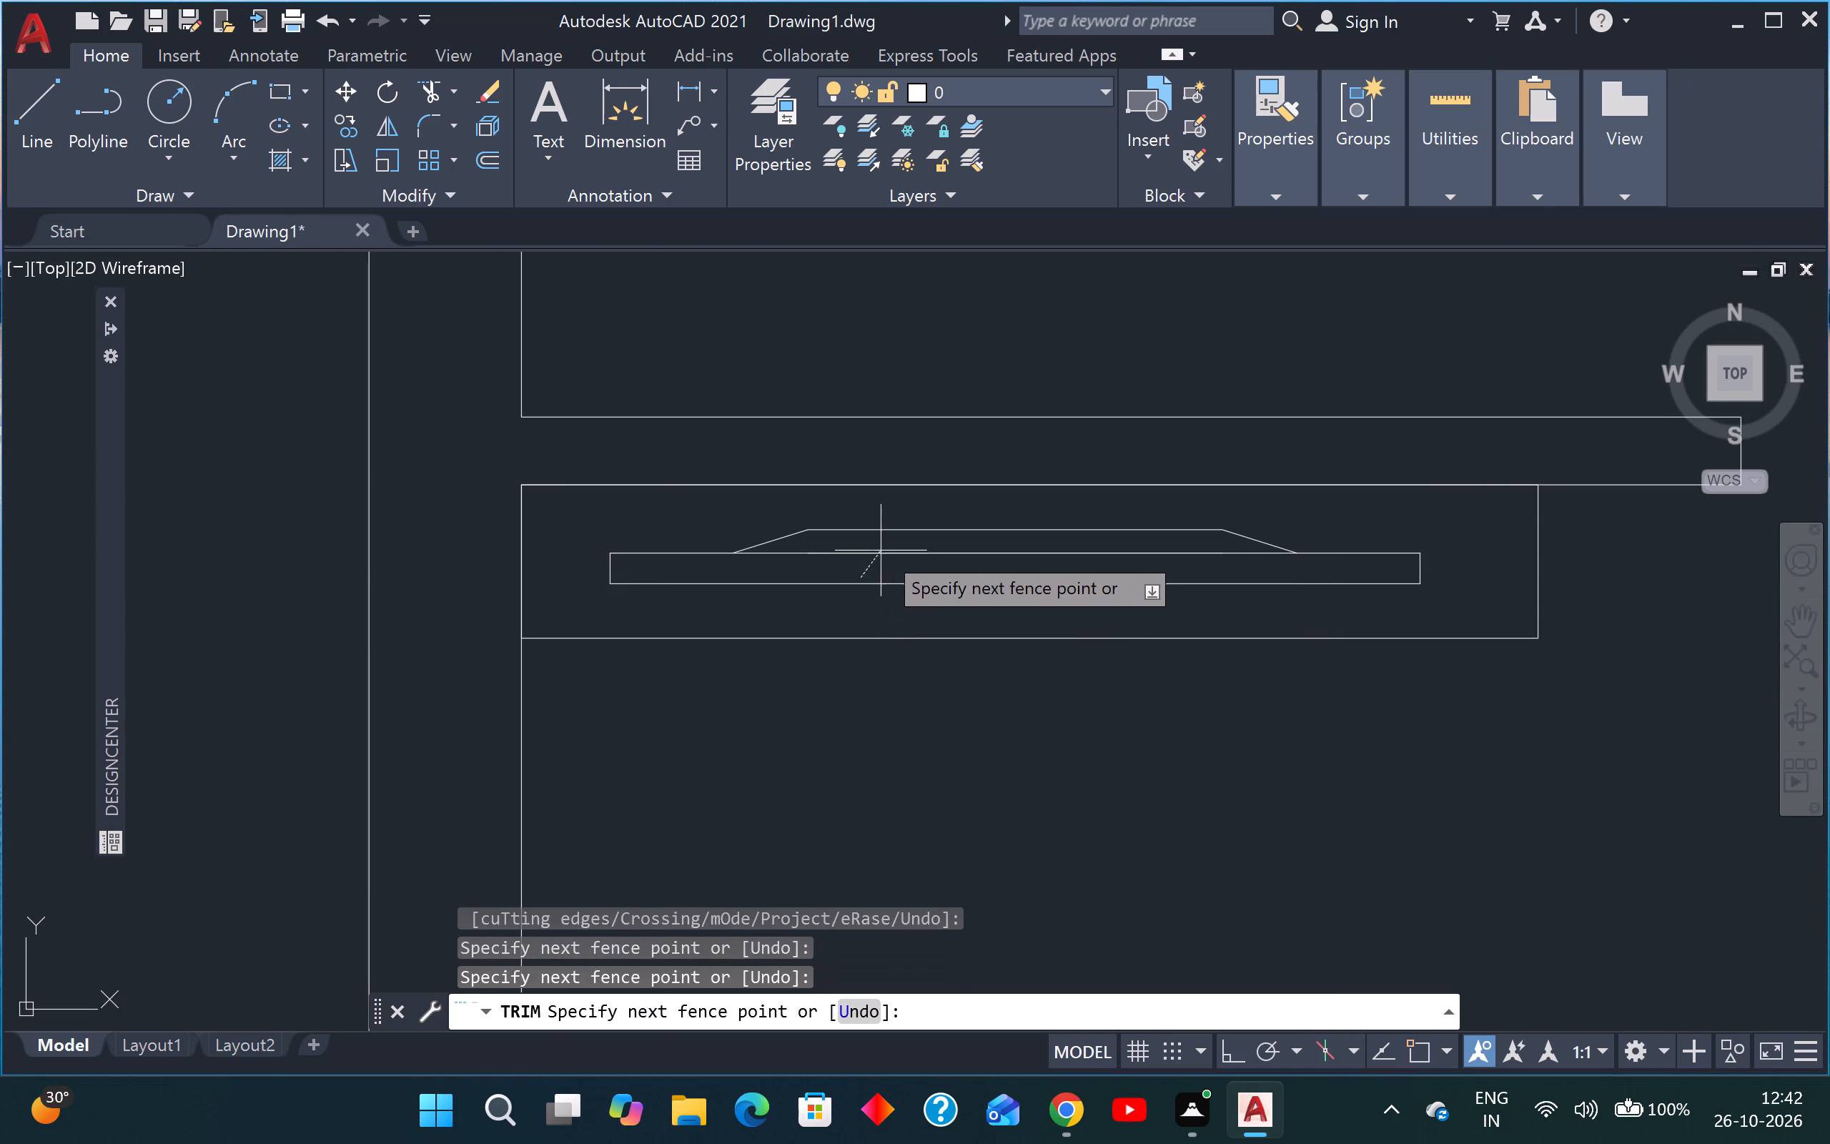
{"action": "left_click", "coordinate": [882, 547]}
{"action": "scroll", "coordinate": [882, 549], "scroll_direction": "down", "scroll_amount": 2}
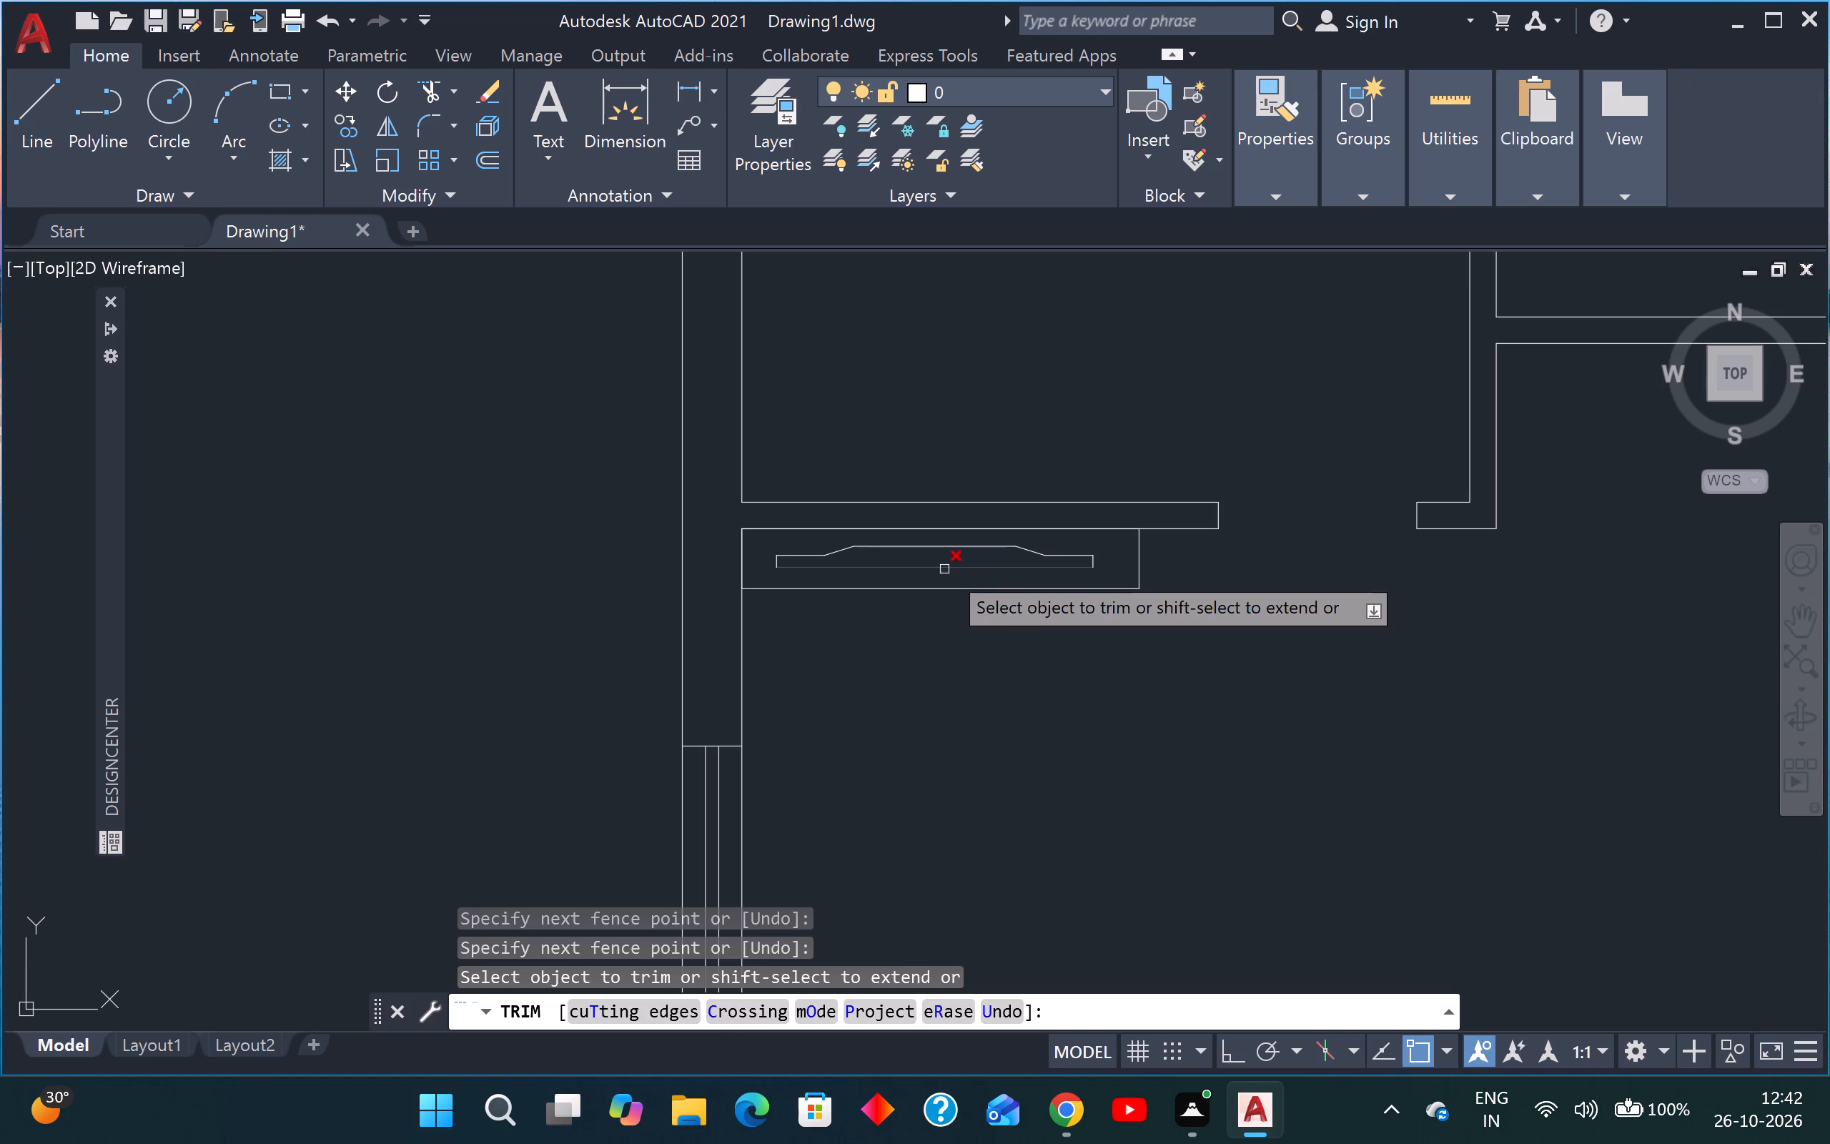
{"action": "key", "text": "Escape"}
{"action": "key", "text": "Escape"}
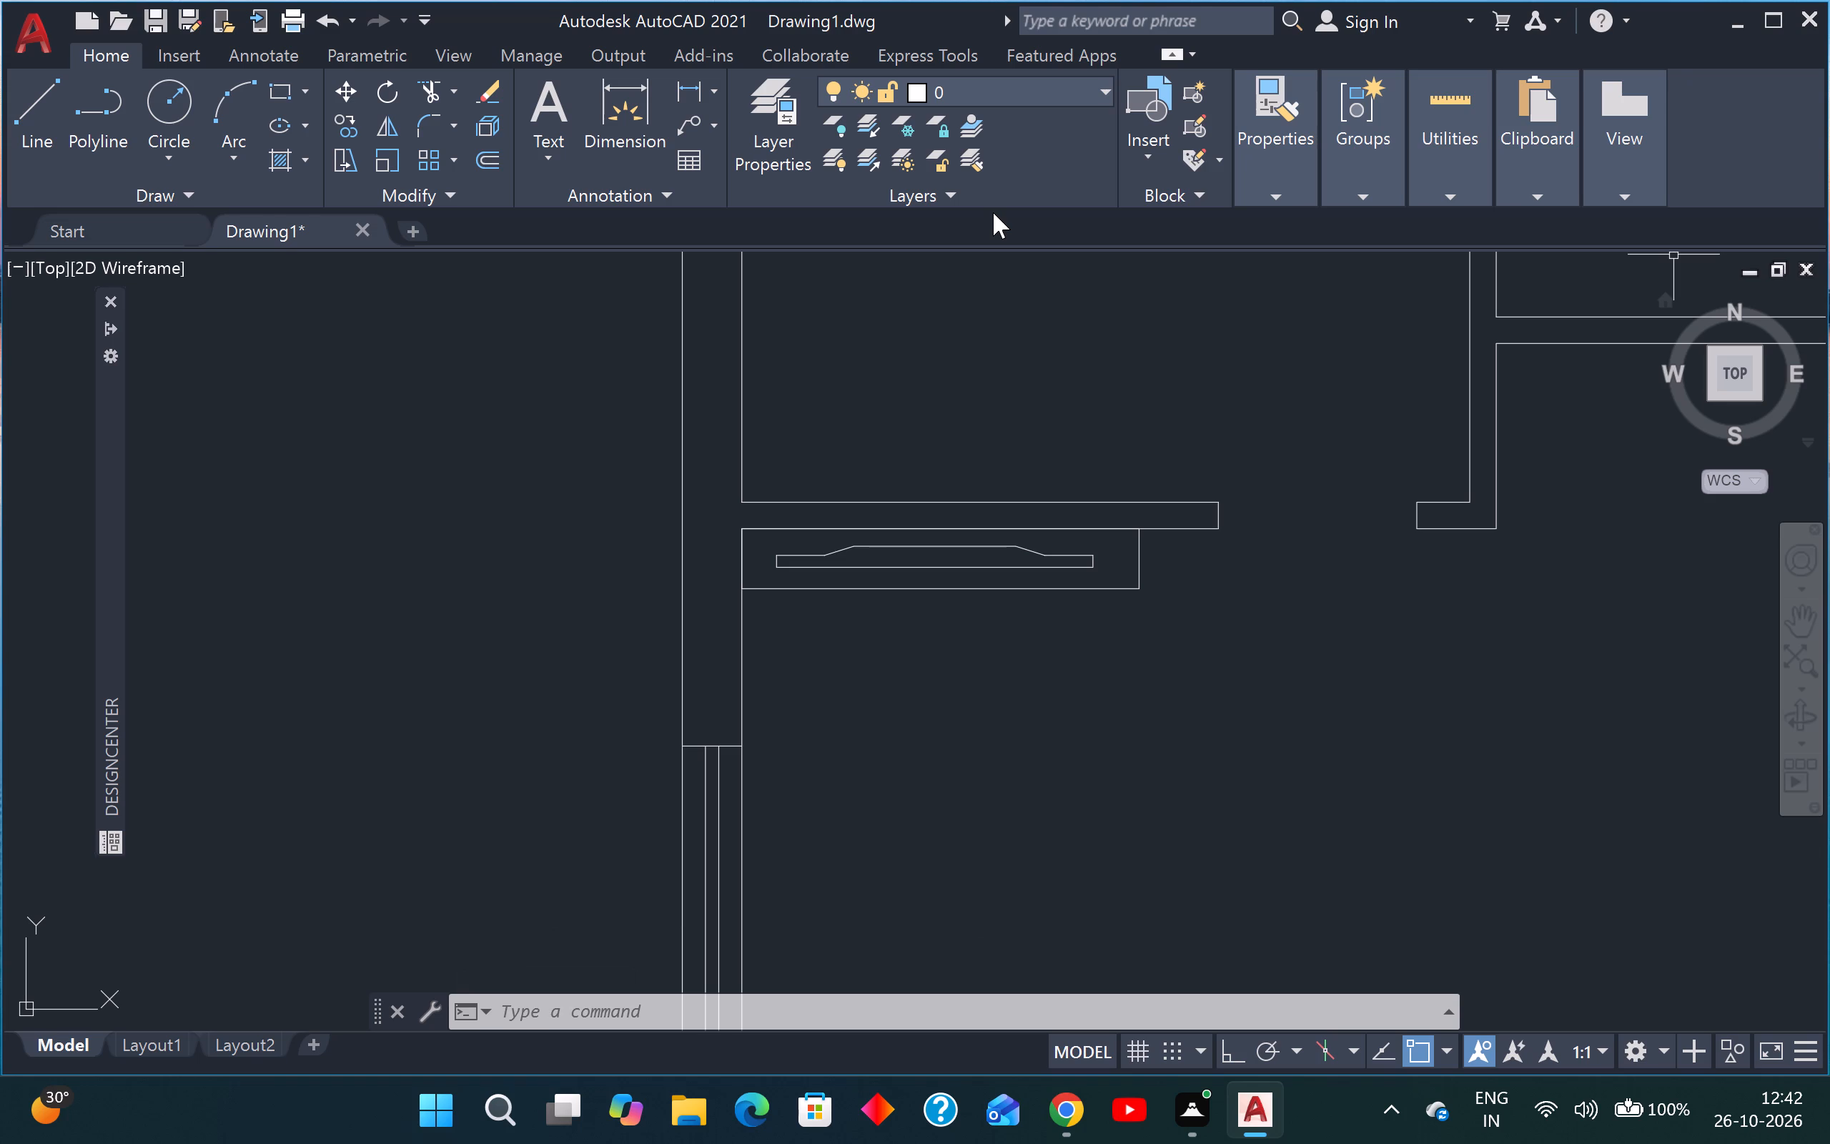
Offset the inner faces of the lower-right room's east and south walls 2' into the room.
{"action": "scroll", "coordinate": [1367, 517], "scroll_direction": "down", "scroll_amount": 3}
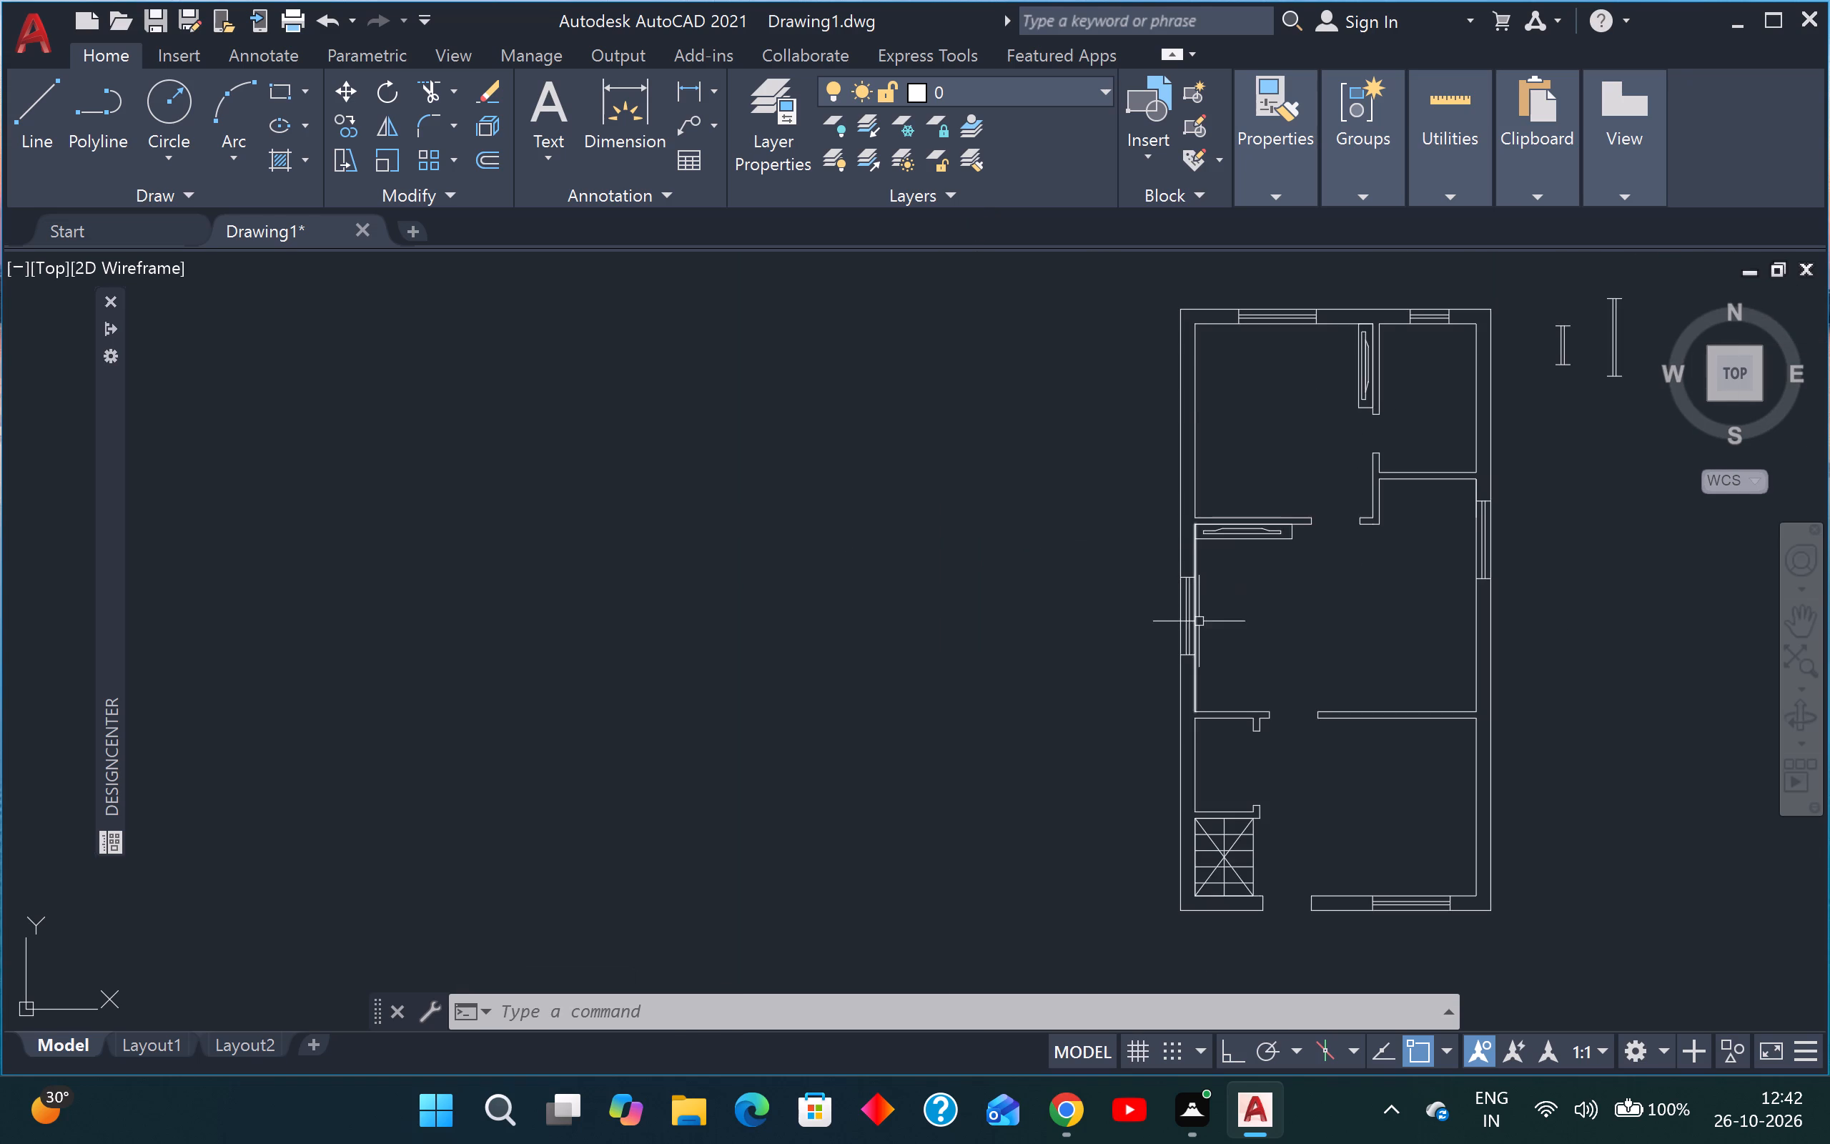
{"action": "scroll", "coordinate": [1220, 612], "scroll_direction": "down", "scroll_amount": 1}
{"action": "middle_click_drag", "start_coordinate": [1220, 611], "coordinate": [1114, 630]}
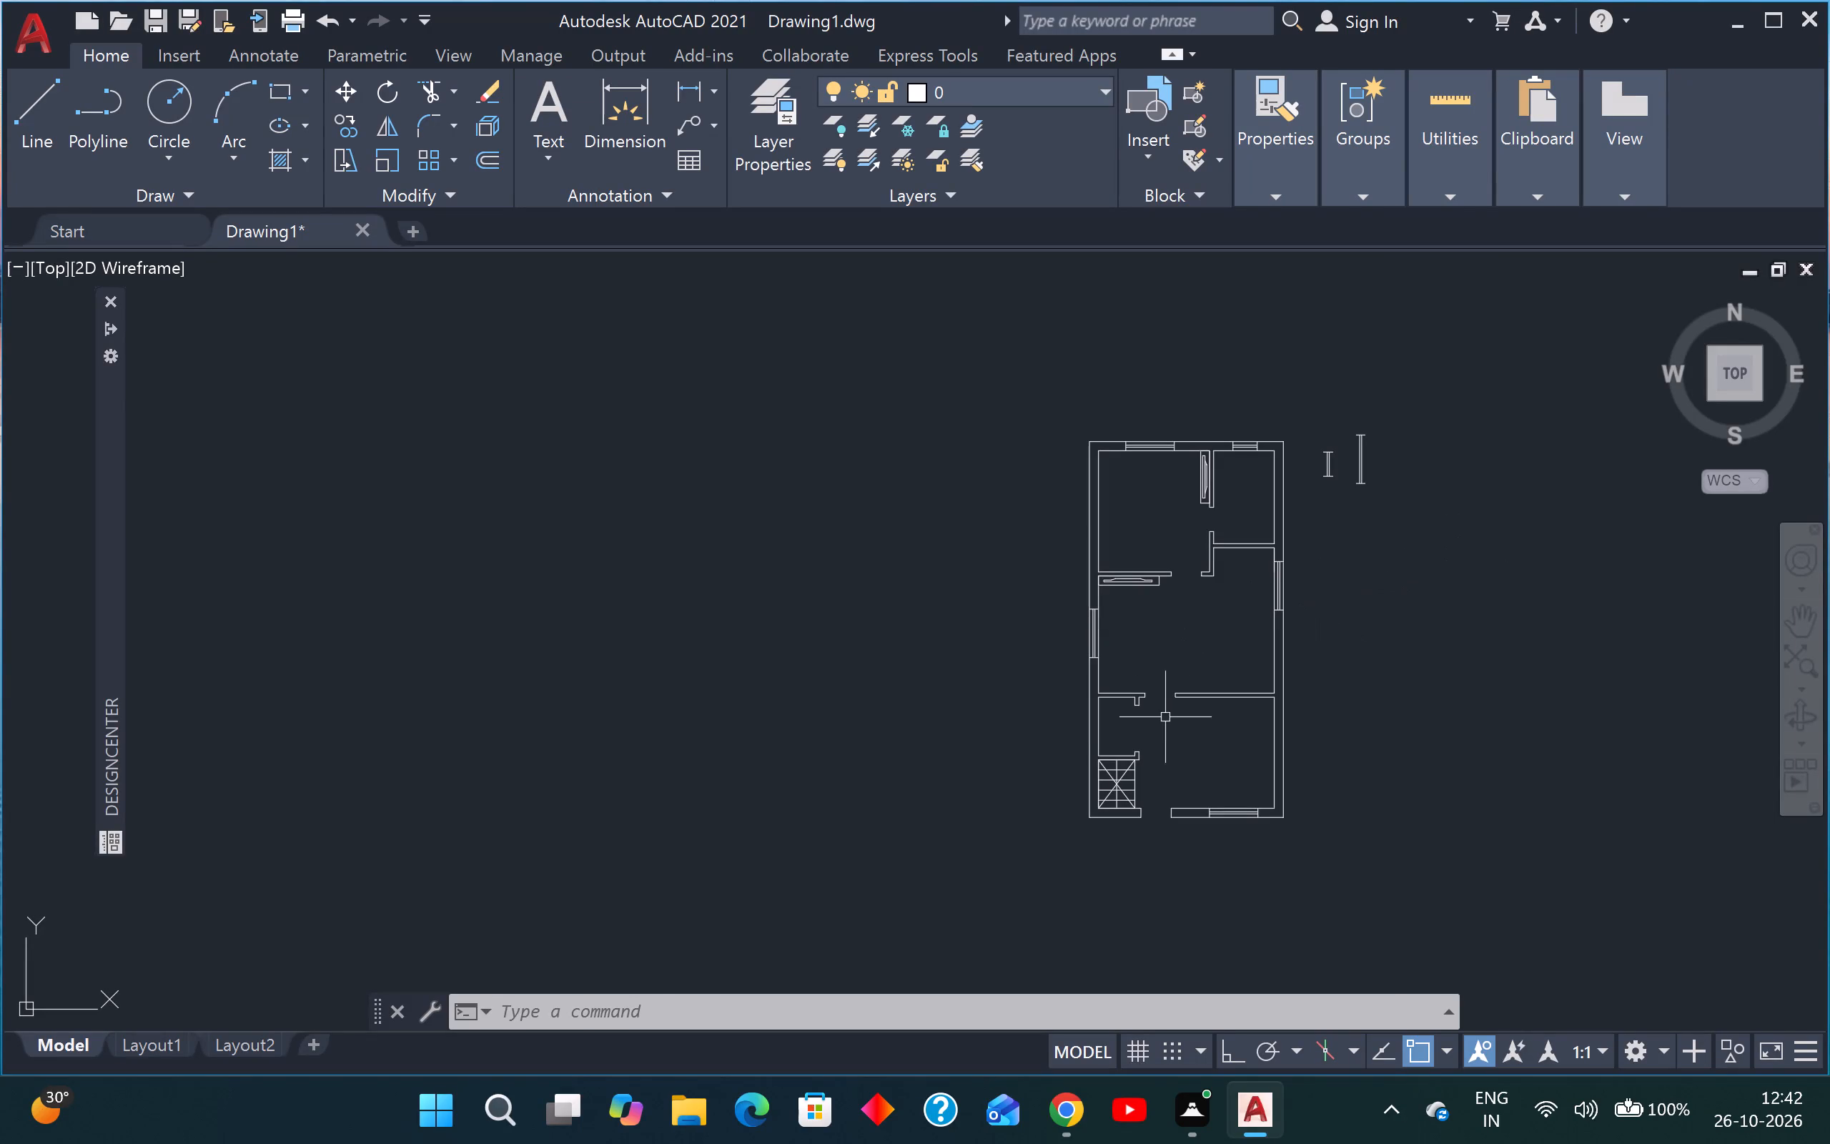
{"action": "scroll", "coordinate": [1201, 789], "scroll_direction": "up", "scroll_amount": 1}
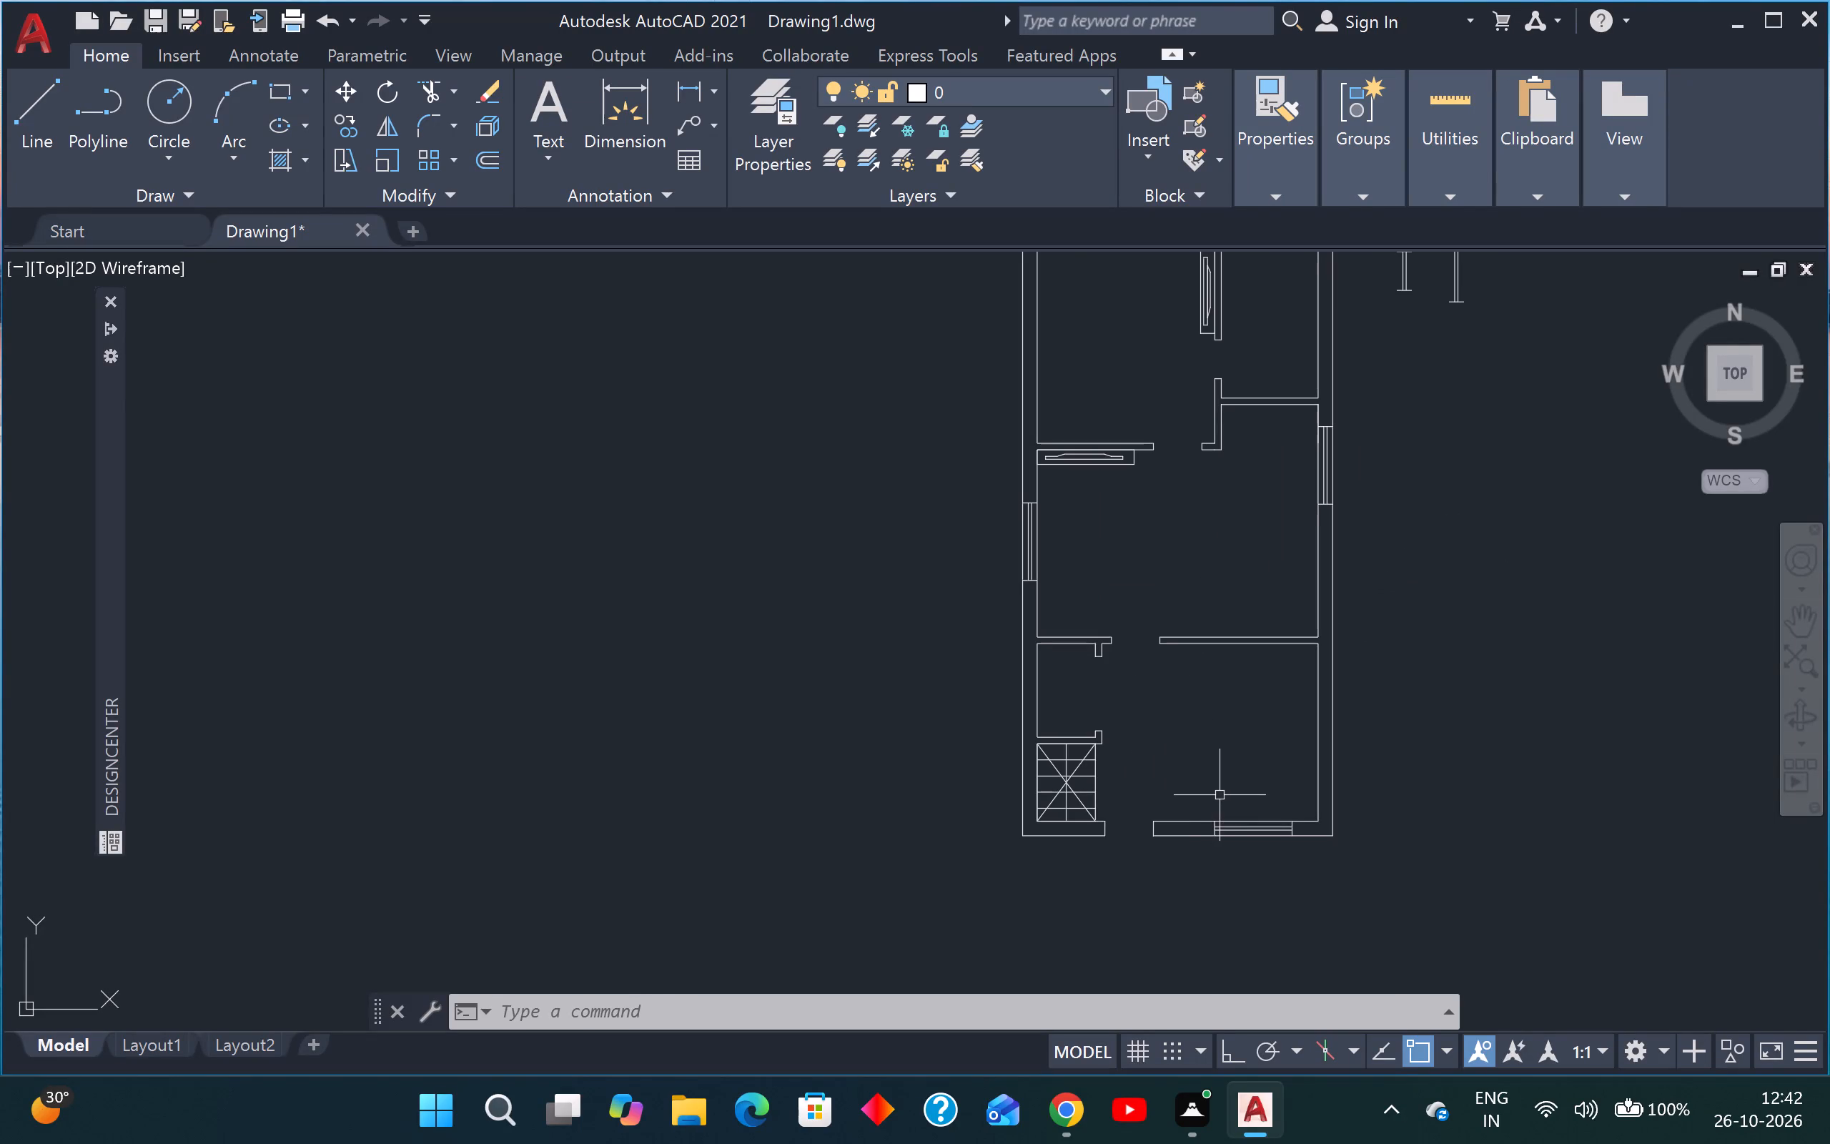
{"action": "key", "text": "Escape"}
{"action": "key", "text": "Escape"}
{"action": "type", "text": "o"}
{"action": "key", "text": "space"}
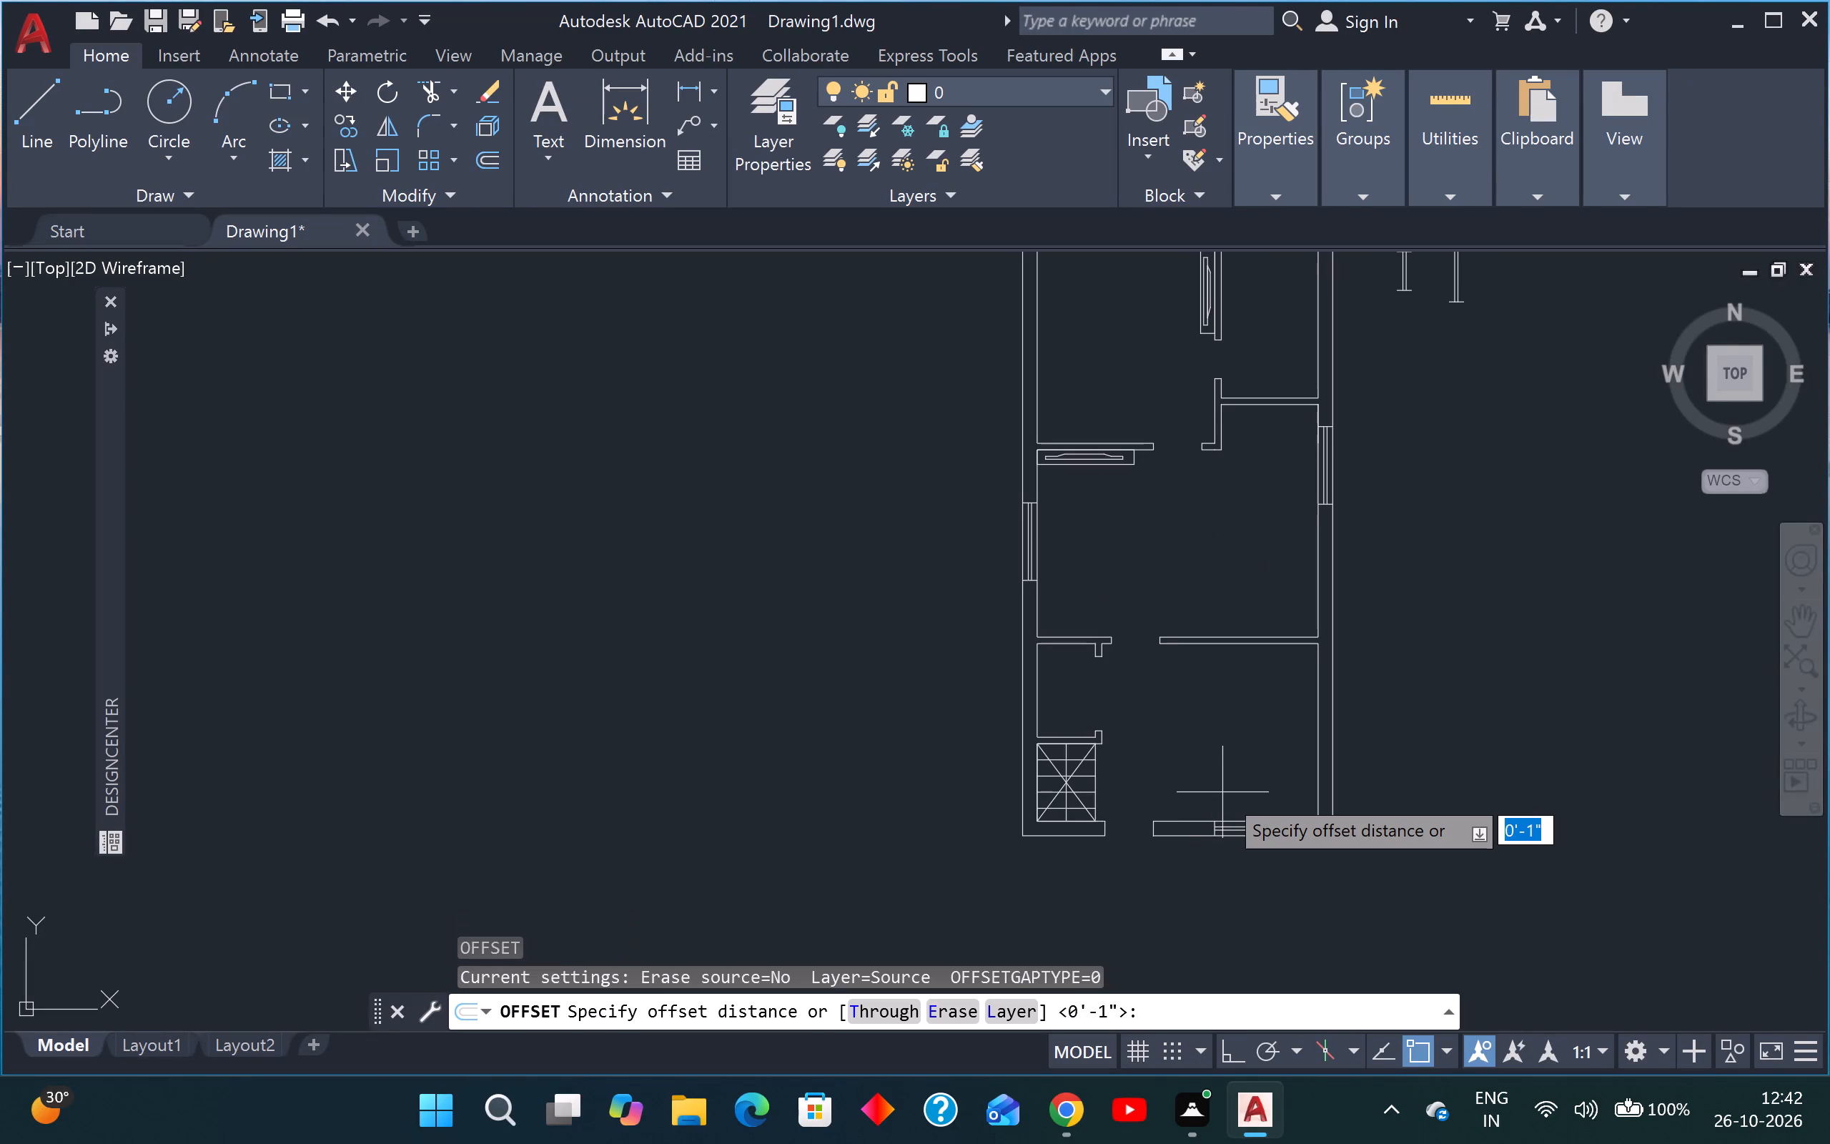
{"action": "type", "text": "2'"}
{"action": "key", "text": "Return"}
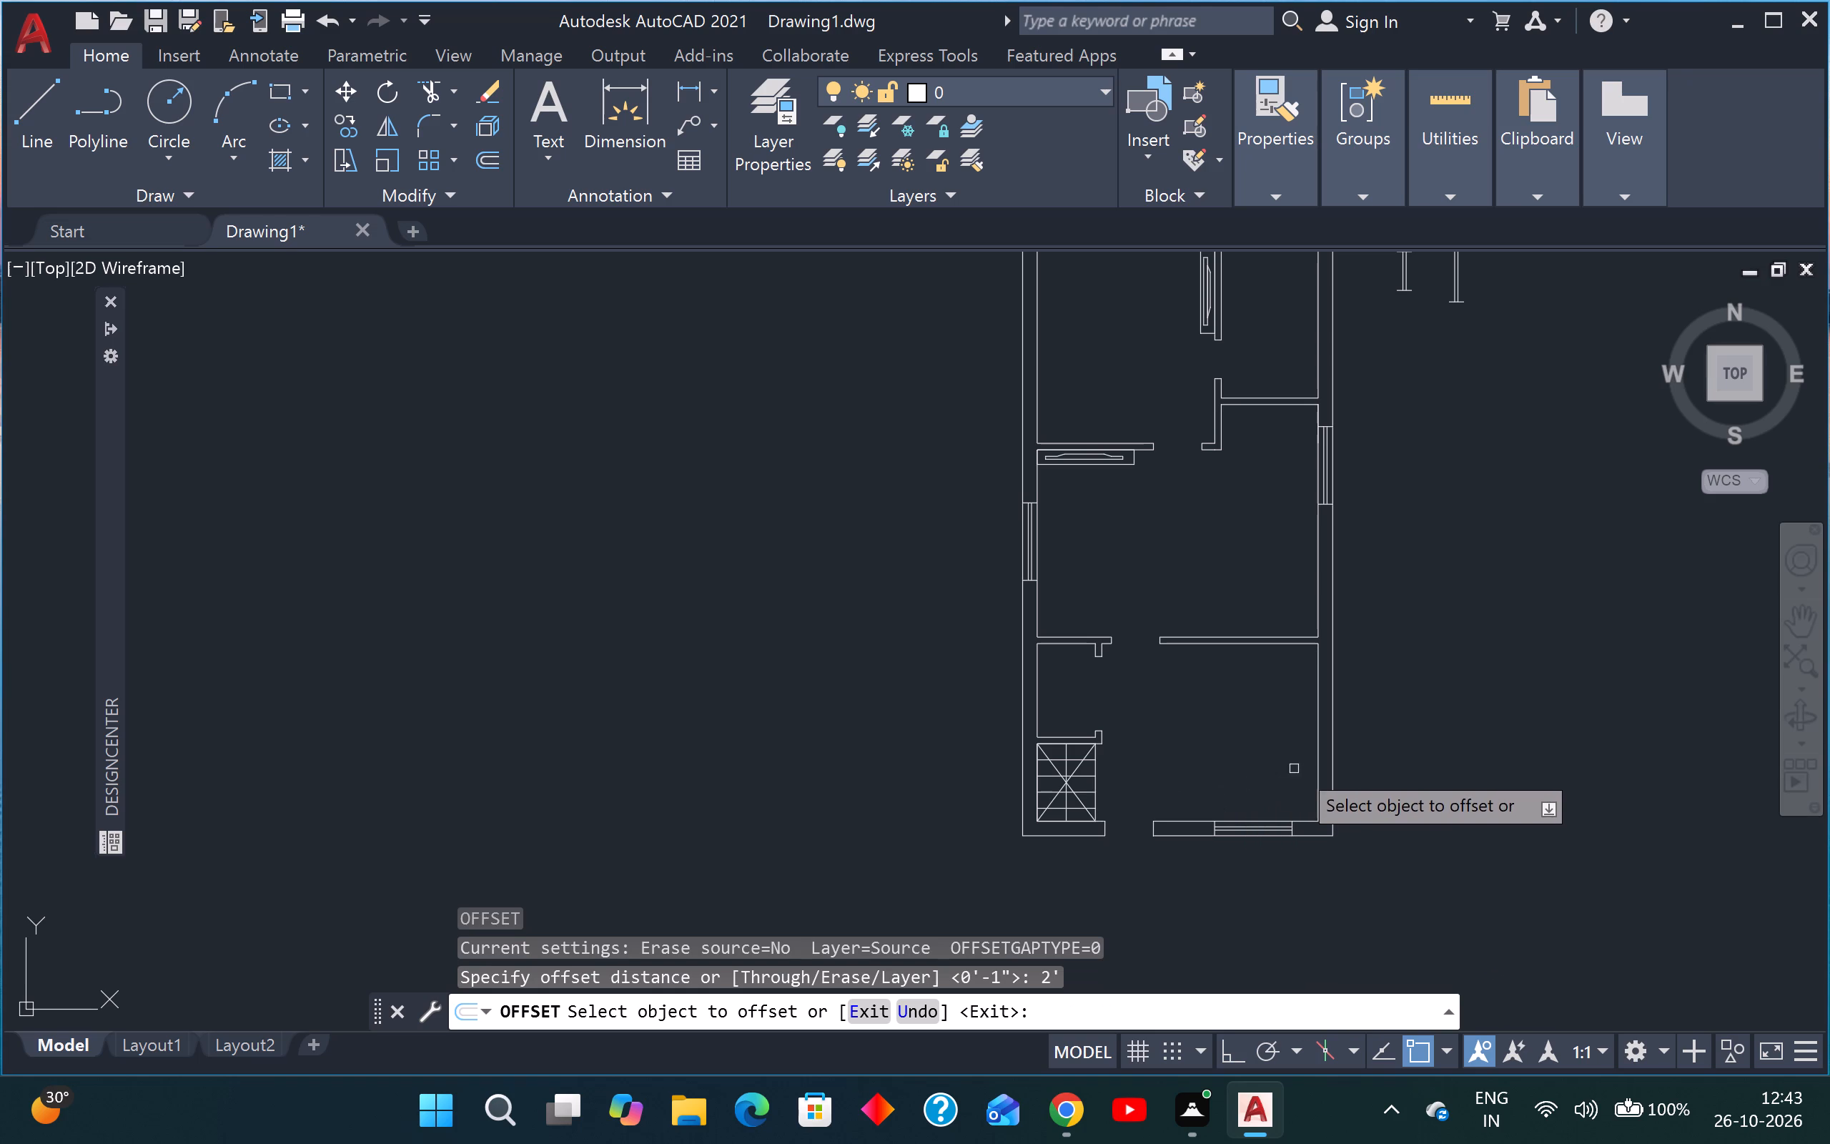
{"action": "left_click", "coordinate": [1317, 757]}
{"action": "left_click", "coordinate": [1248, 805]}
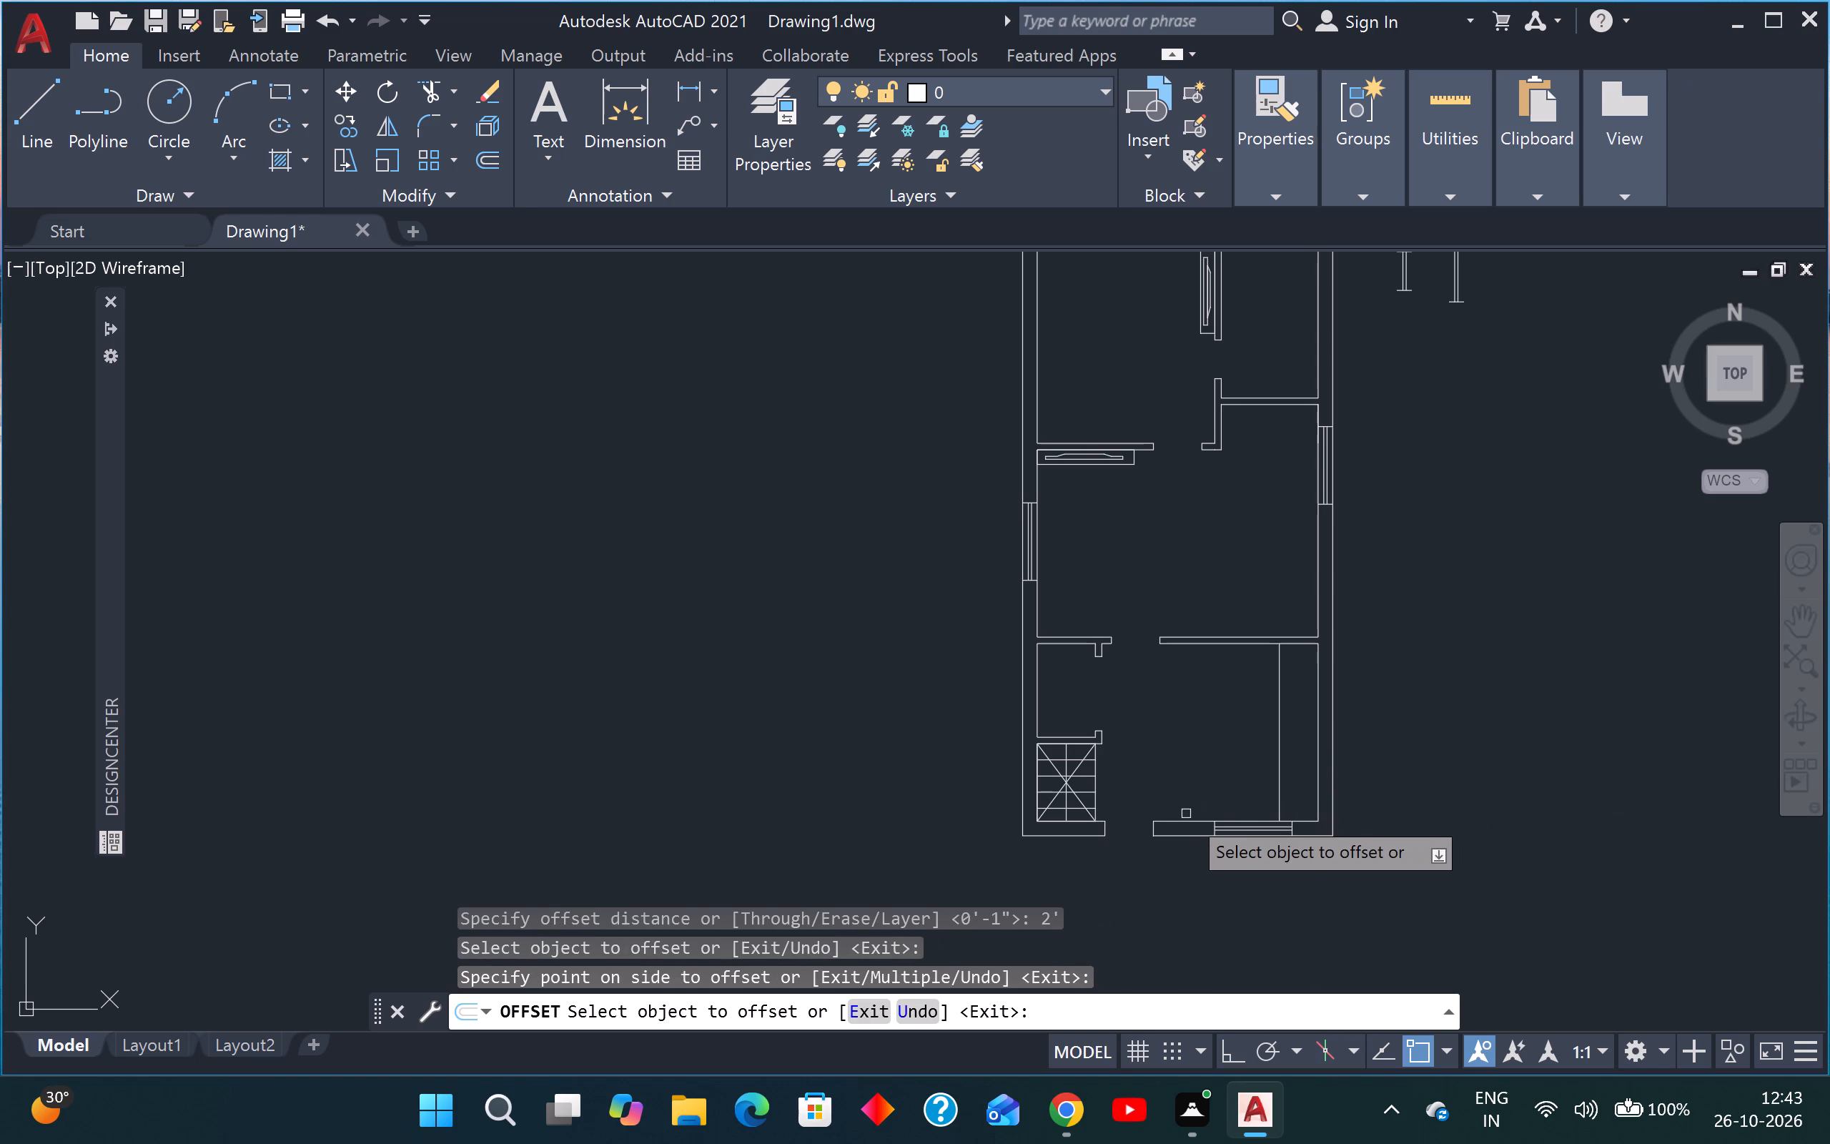
{"action": "left_click", "coordinate": [1184, 822]}
{"action": "left_click", "coordinate": [1187, 771]}
{"action": "key", "text": "Escape"}
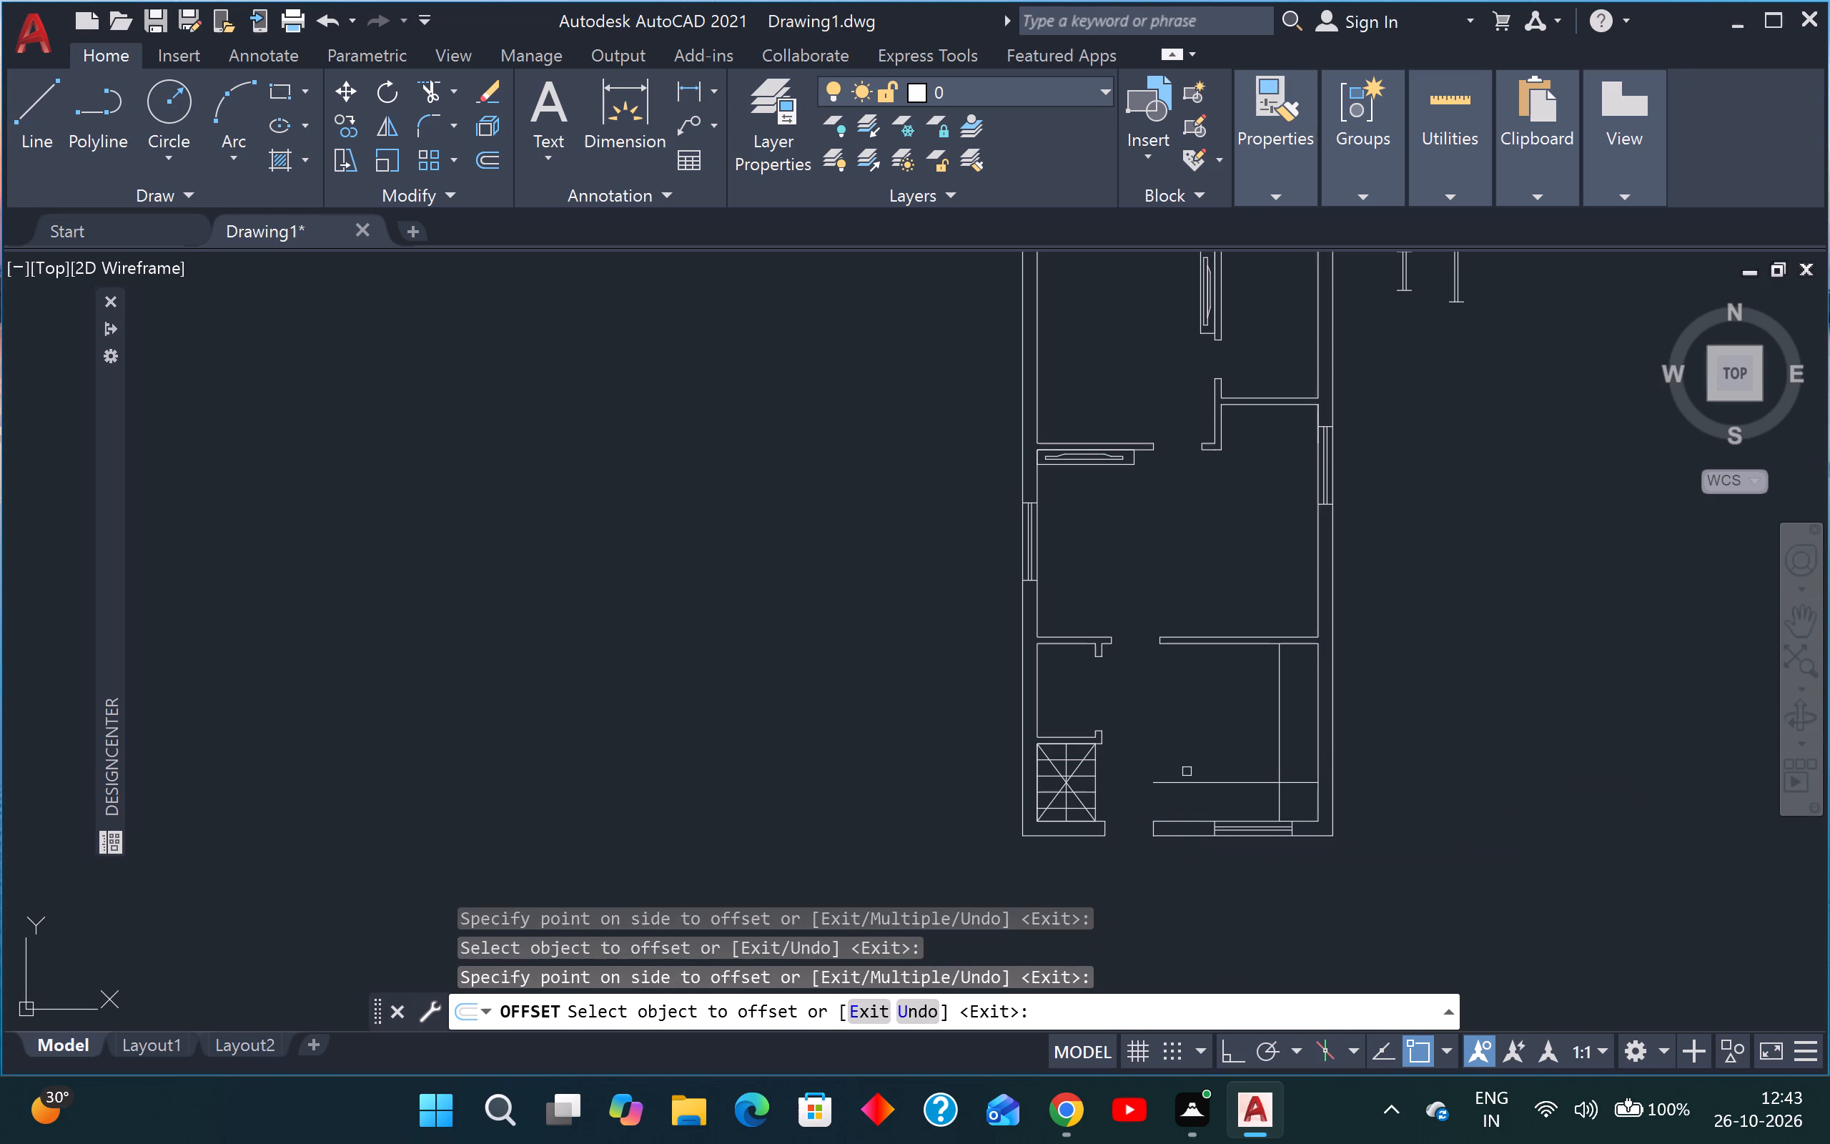
{"action": "key", "text": "Escape"}
Draw a line about 2' long from near the south offset line's west end down to the south wall.
{"action": "key", "text": "l"}
{"action": "key", "text": "space"}
{"action": "scroll", "coordinate": [1174, 780], "scroll_direction": "up", "scroll_amount": 3}
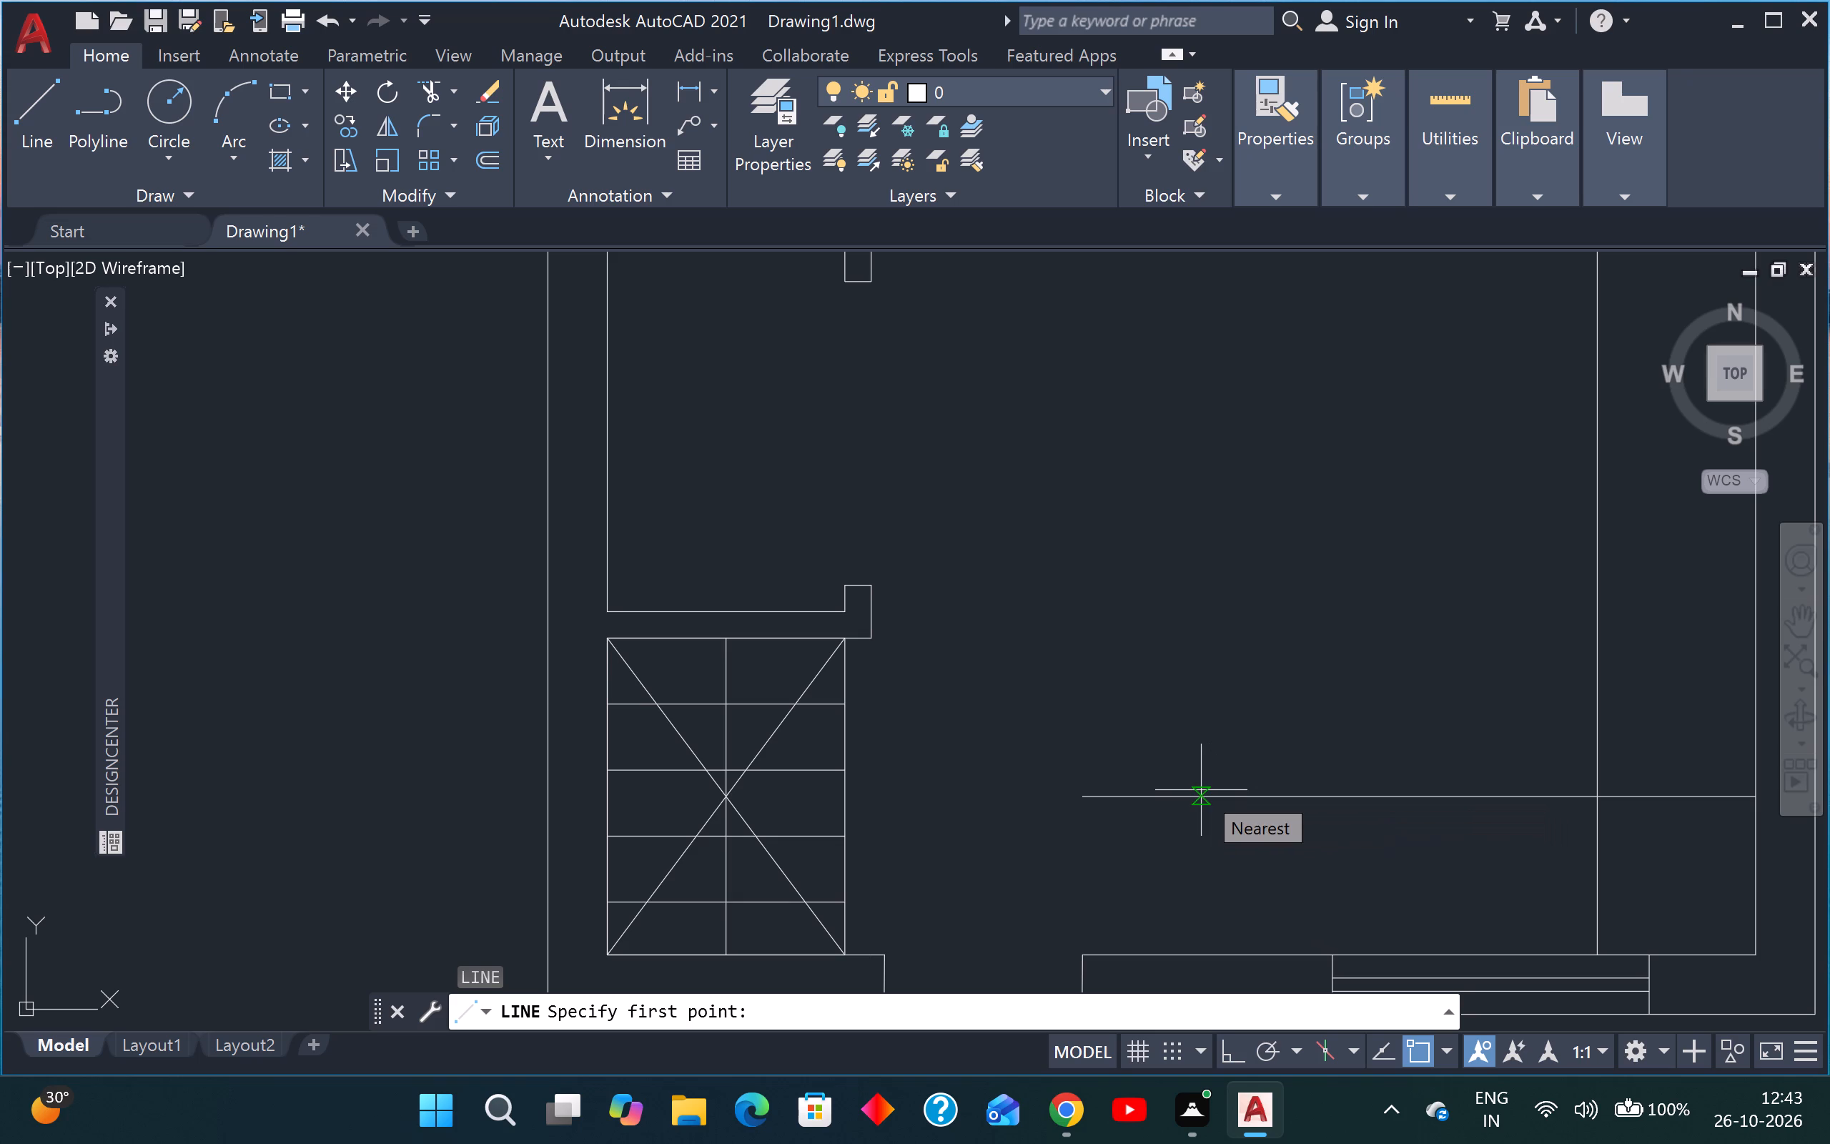
{"action": "left_click", "coordinate": [1197, 795]}
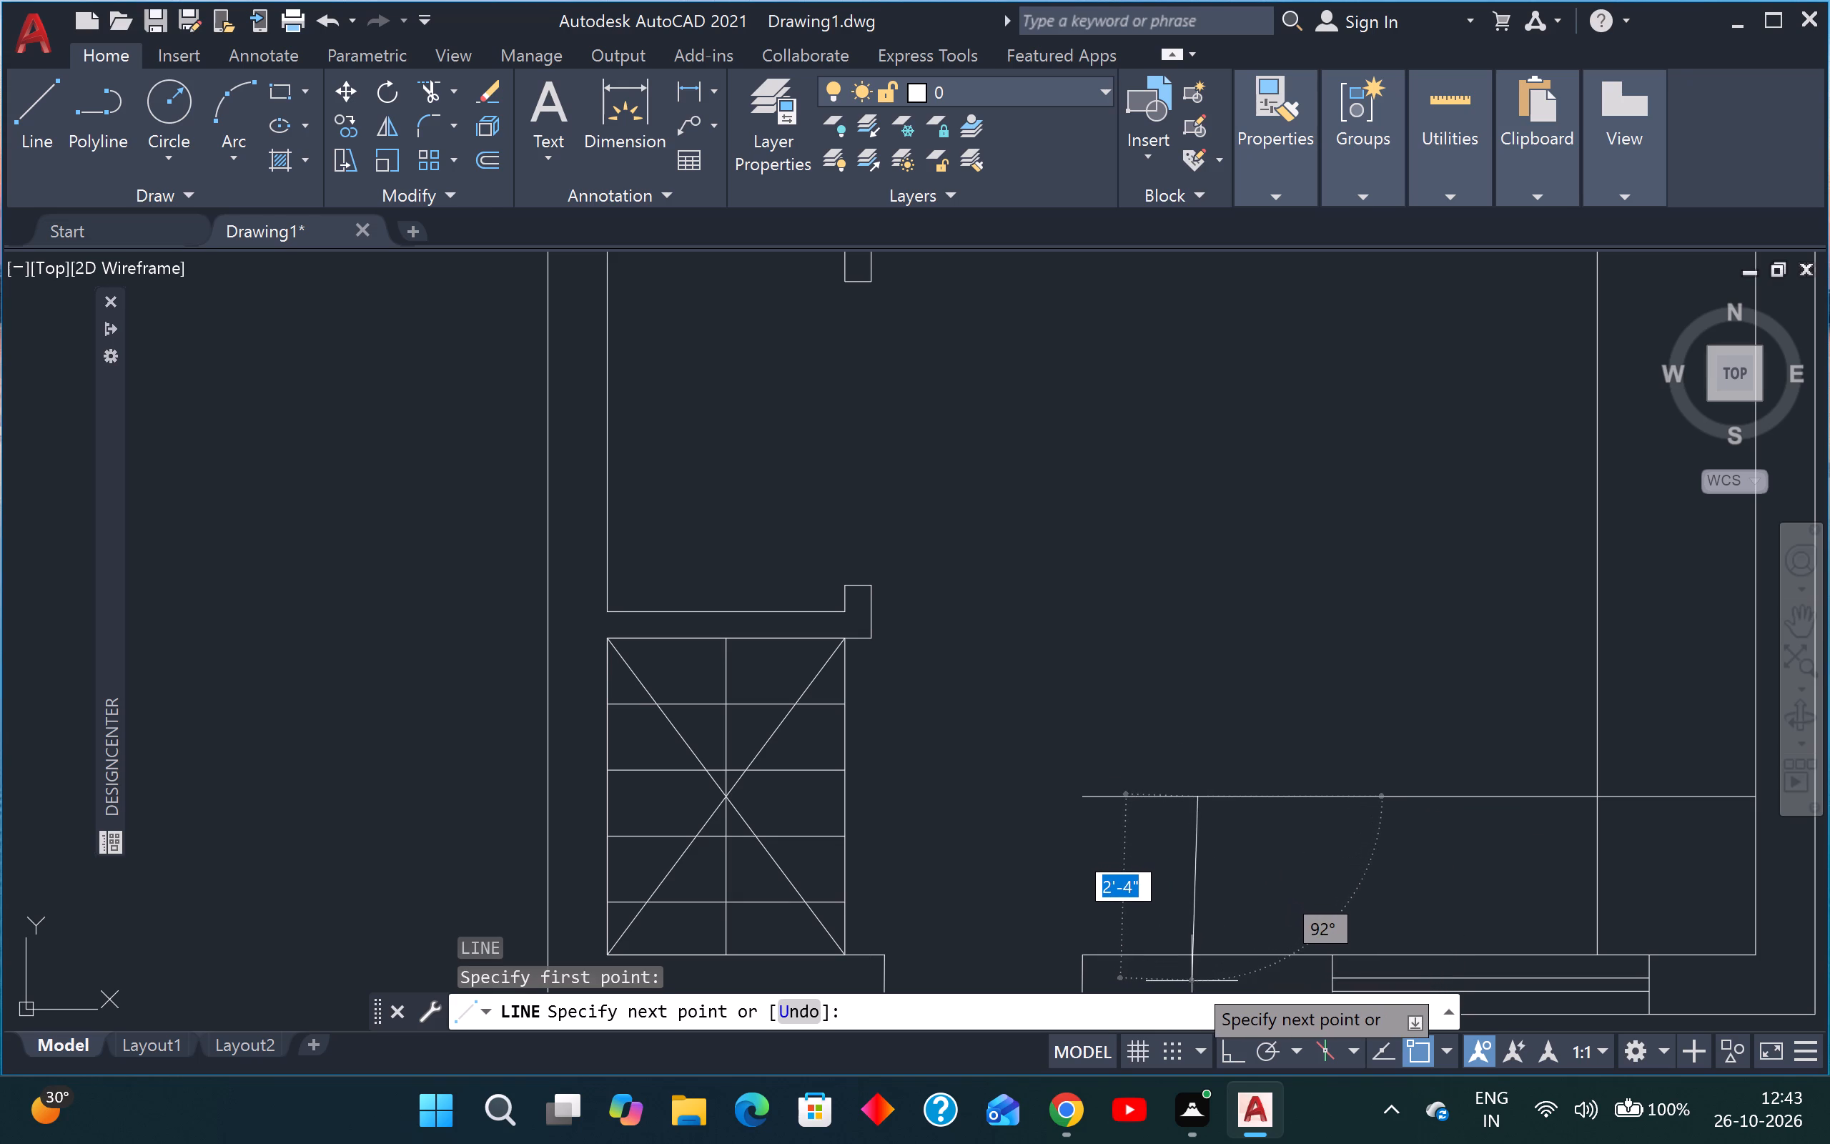
{"action": "key", "text": "F8"}
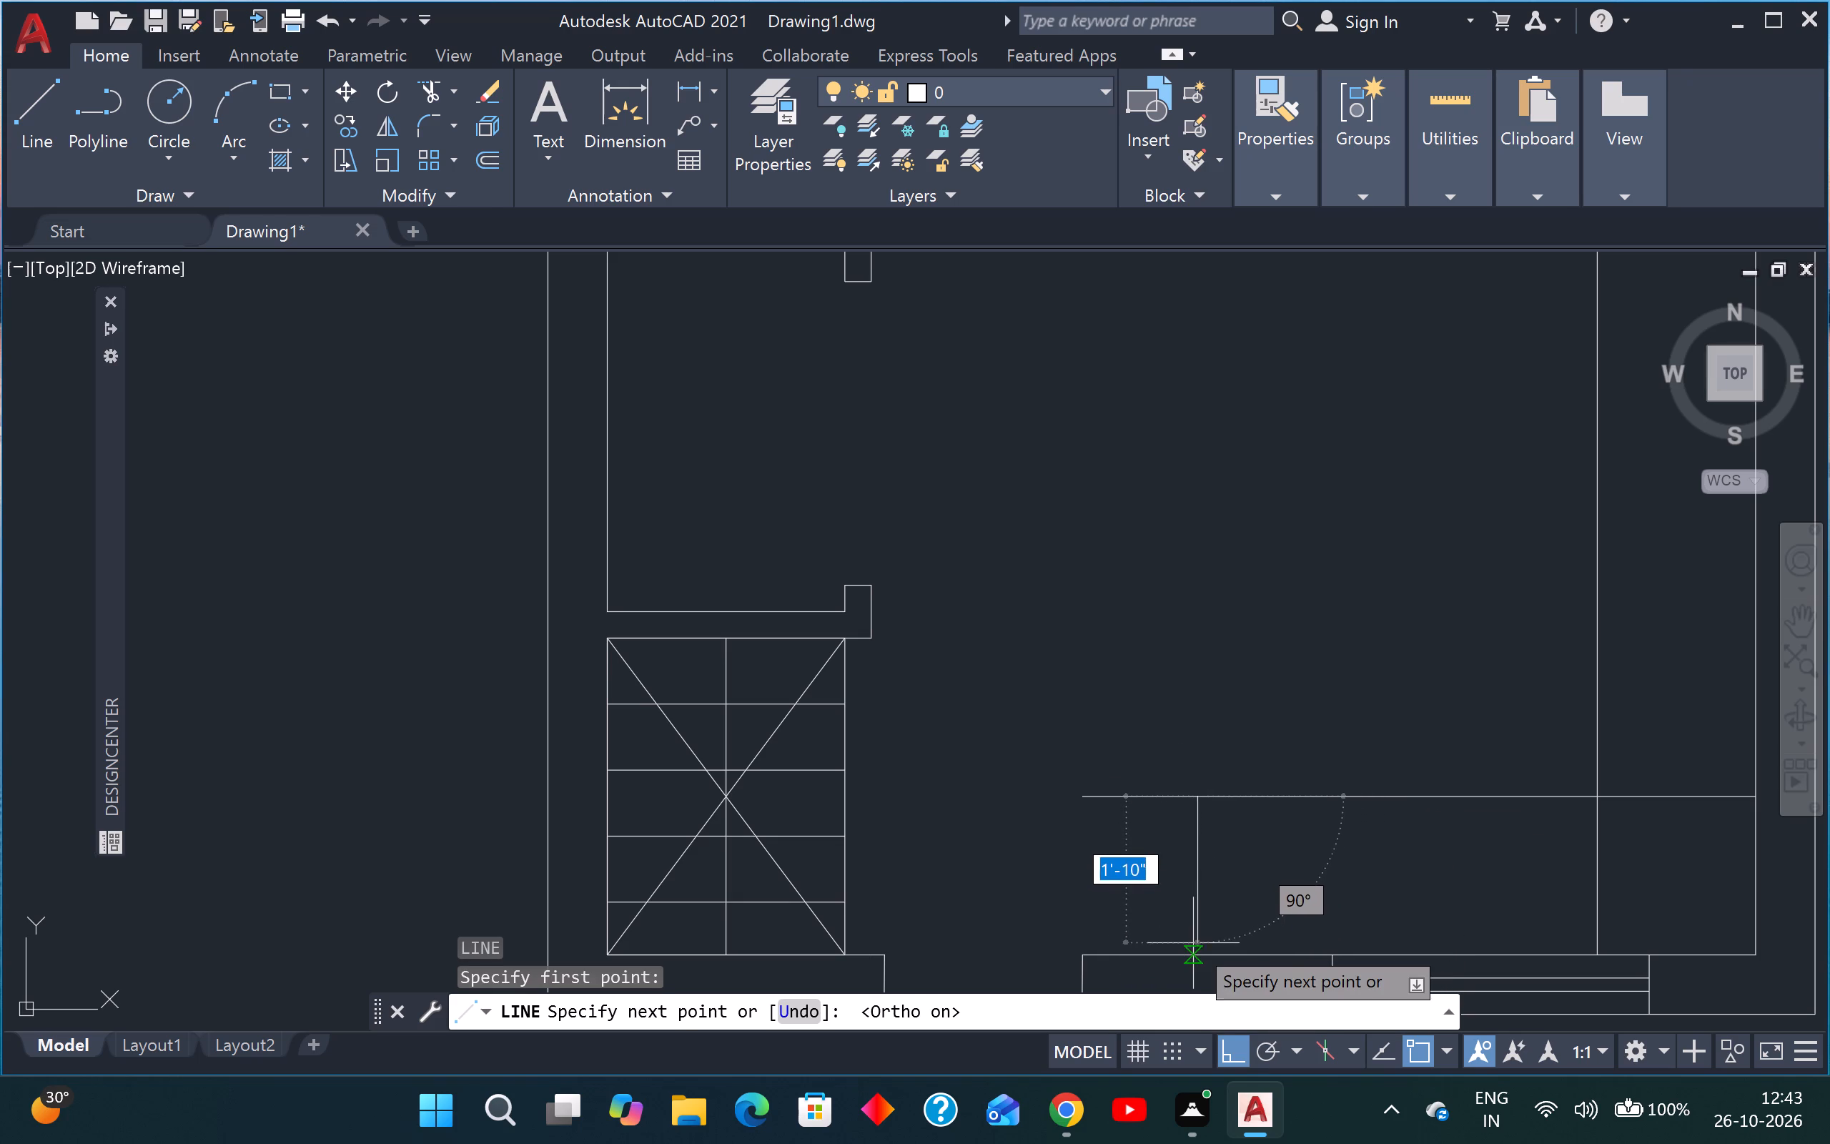
{"action": "left_click", "coordinate": [1200, 957]}
{"action": "key", "text": "Escape"}
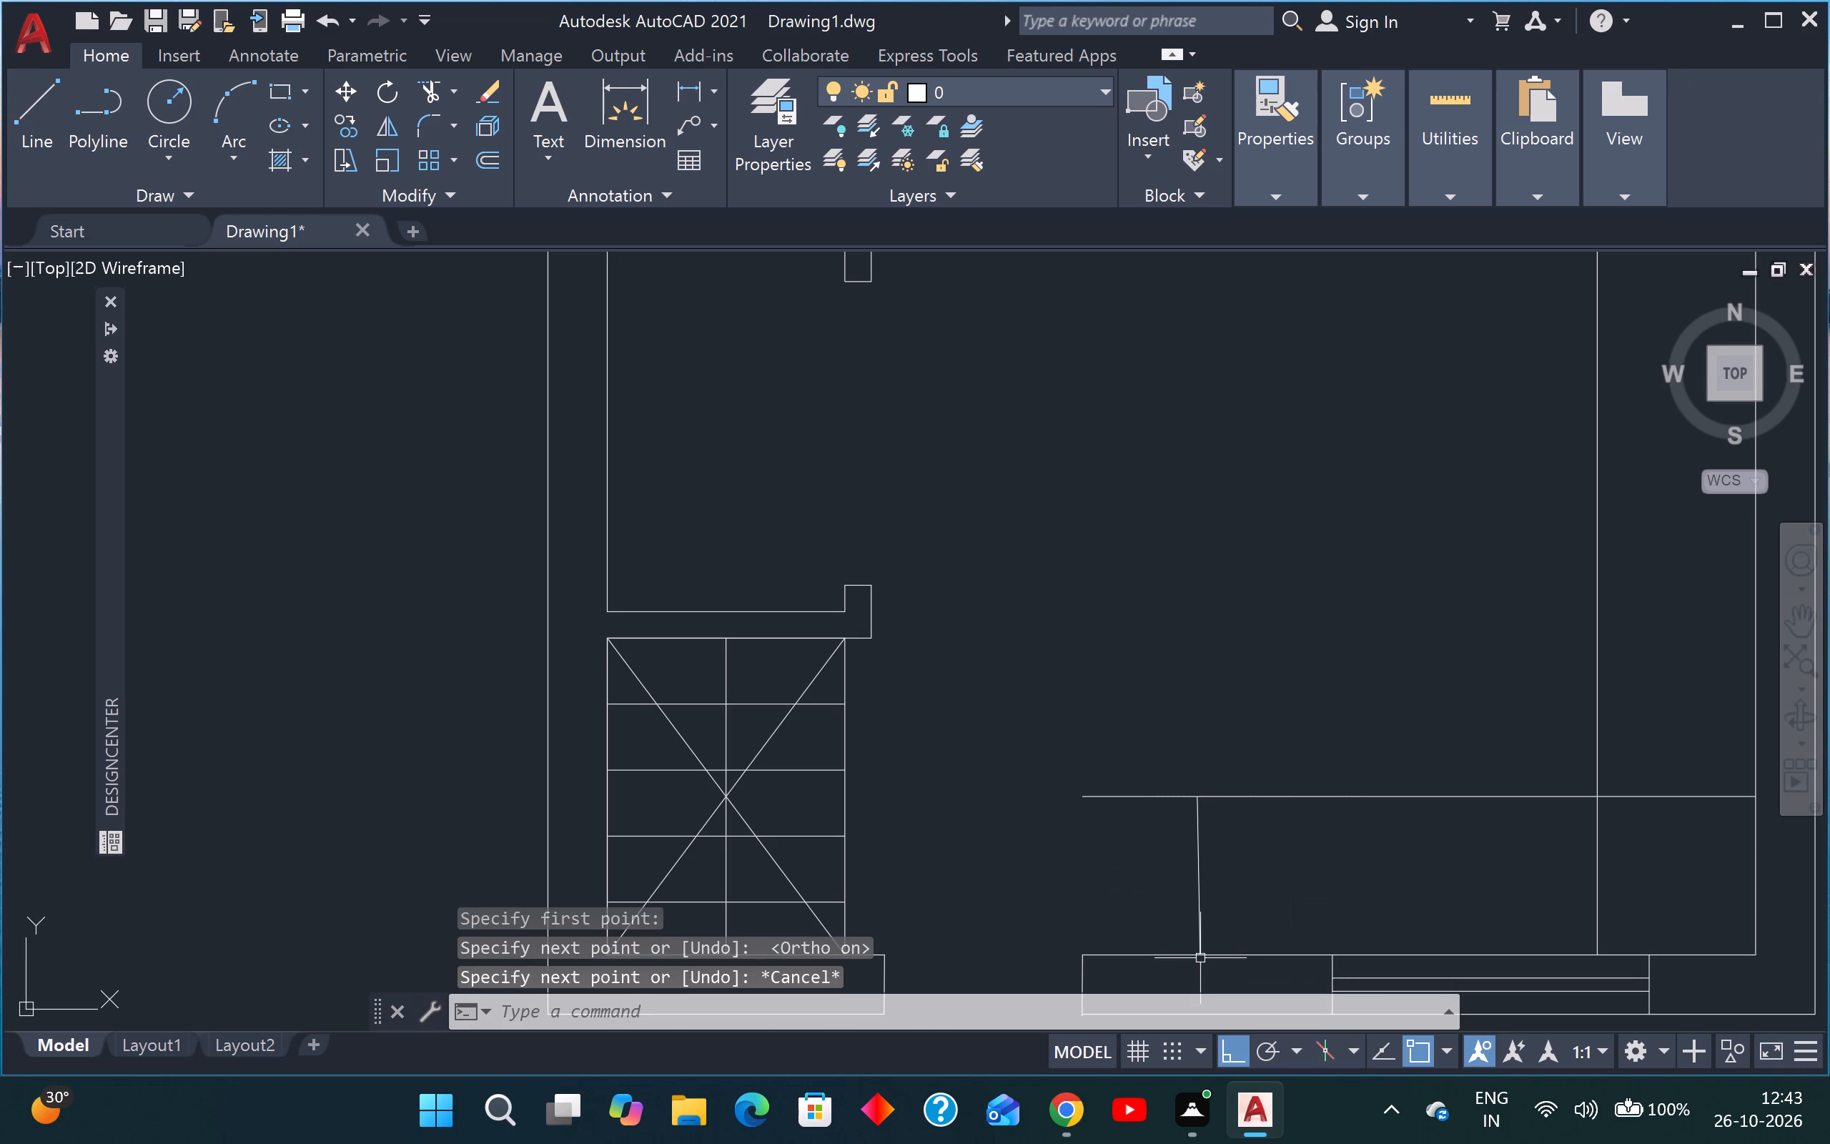
Trim the offset lines beyond the short end line and past their crossing, leaving an L-shaped outline in the lower-right room.
{"action": "key", "text": "t"}
{"action": "type", "text": "r"}
{"action": "key", "text": "space"}
{"action": "left_click_drag", "start_coordinate": [1149, 857], "coordinate": [1150, 847]}
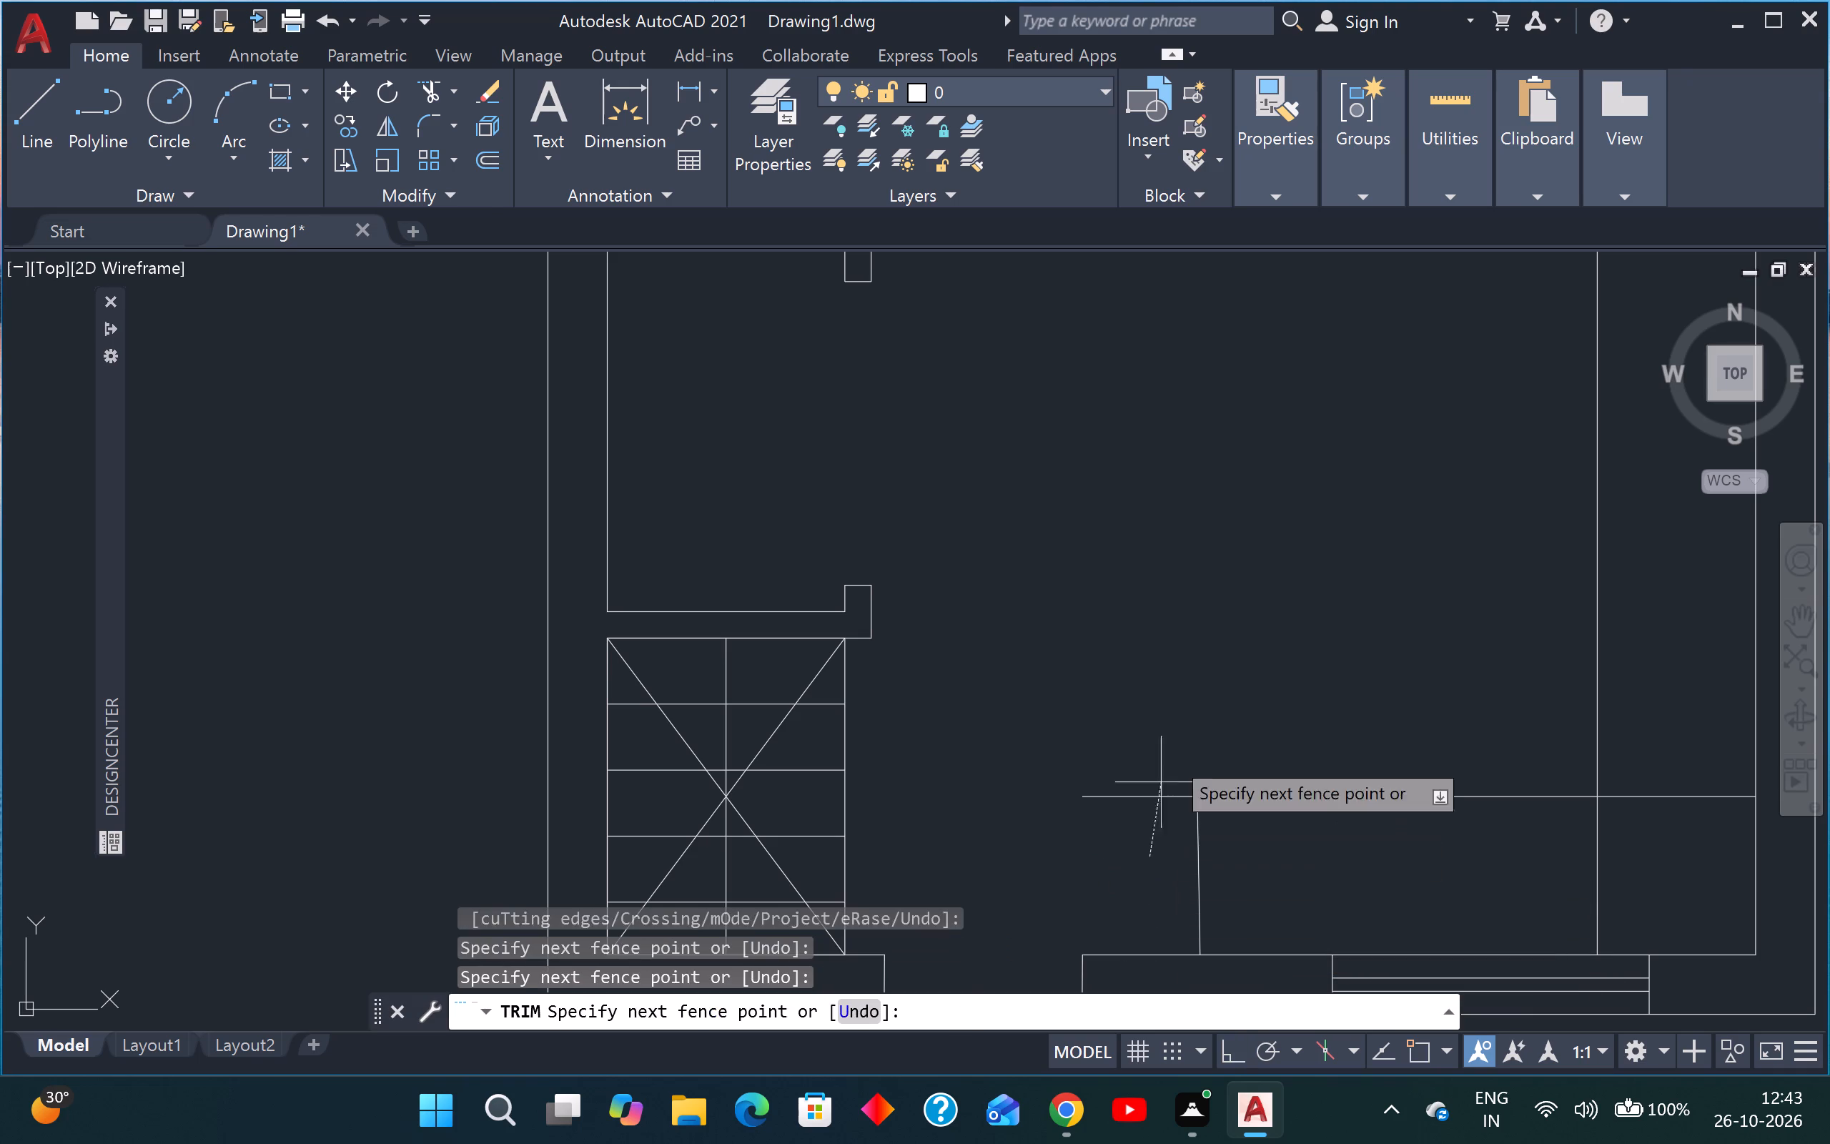
{"action": "left_click", "coordinate": [1193, 719]}
{"action": "scroll", "coordinate": [1234, 697], "scroll_direction": "down", "scroll_amount": 3}
{"action": "scroll", "coordinate": [1333, 723], "scroll_direction": "up", "scroll_amount": 3}
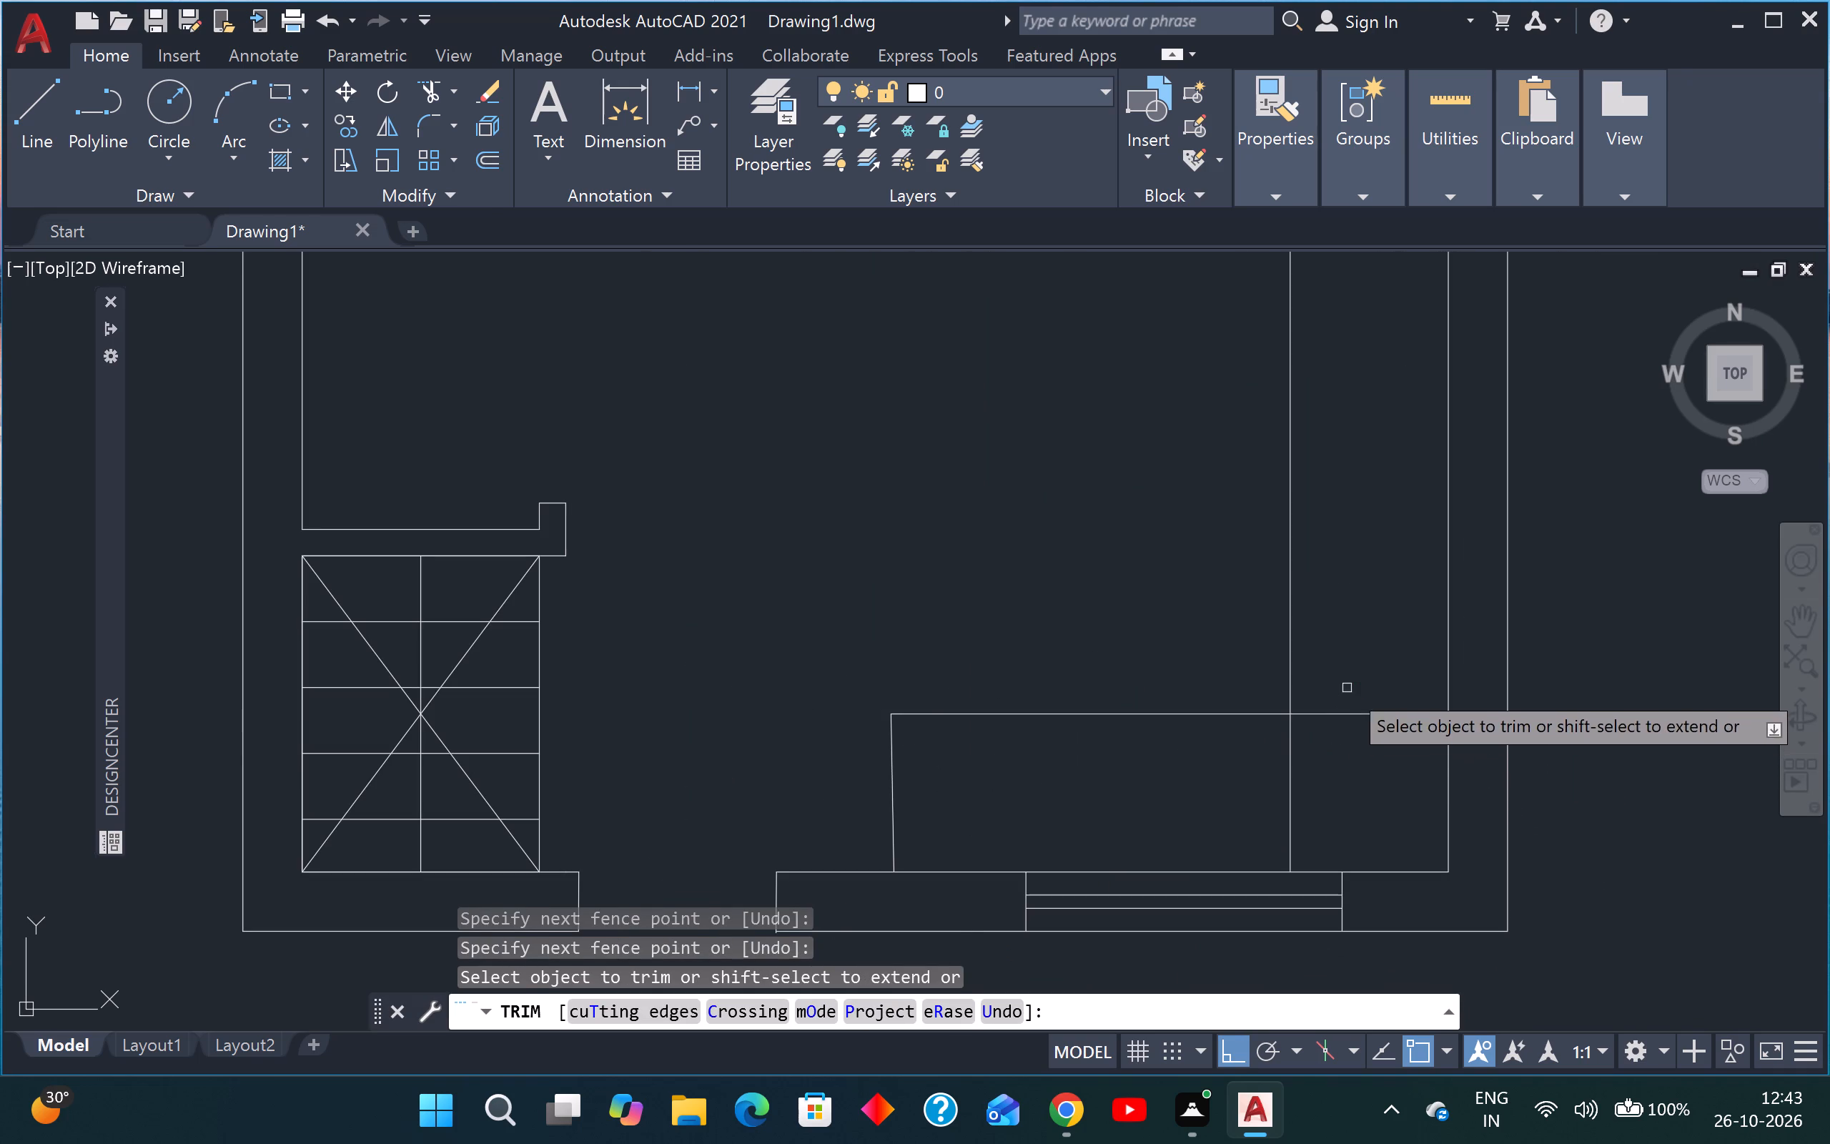
{"action": "left_click", "coordinate": [1347, 686]}
{"action": "left_click", "coordinate": [1327, 756]}
{"action": "left_click", "coordinate": [1302, 768]}
{"action": "left_click", "coordinate": [1174, 816]}
{"action": "scroll", "coordinate": [1224, 772], "scroll_direction": "down", "scroll_amount": 3}
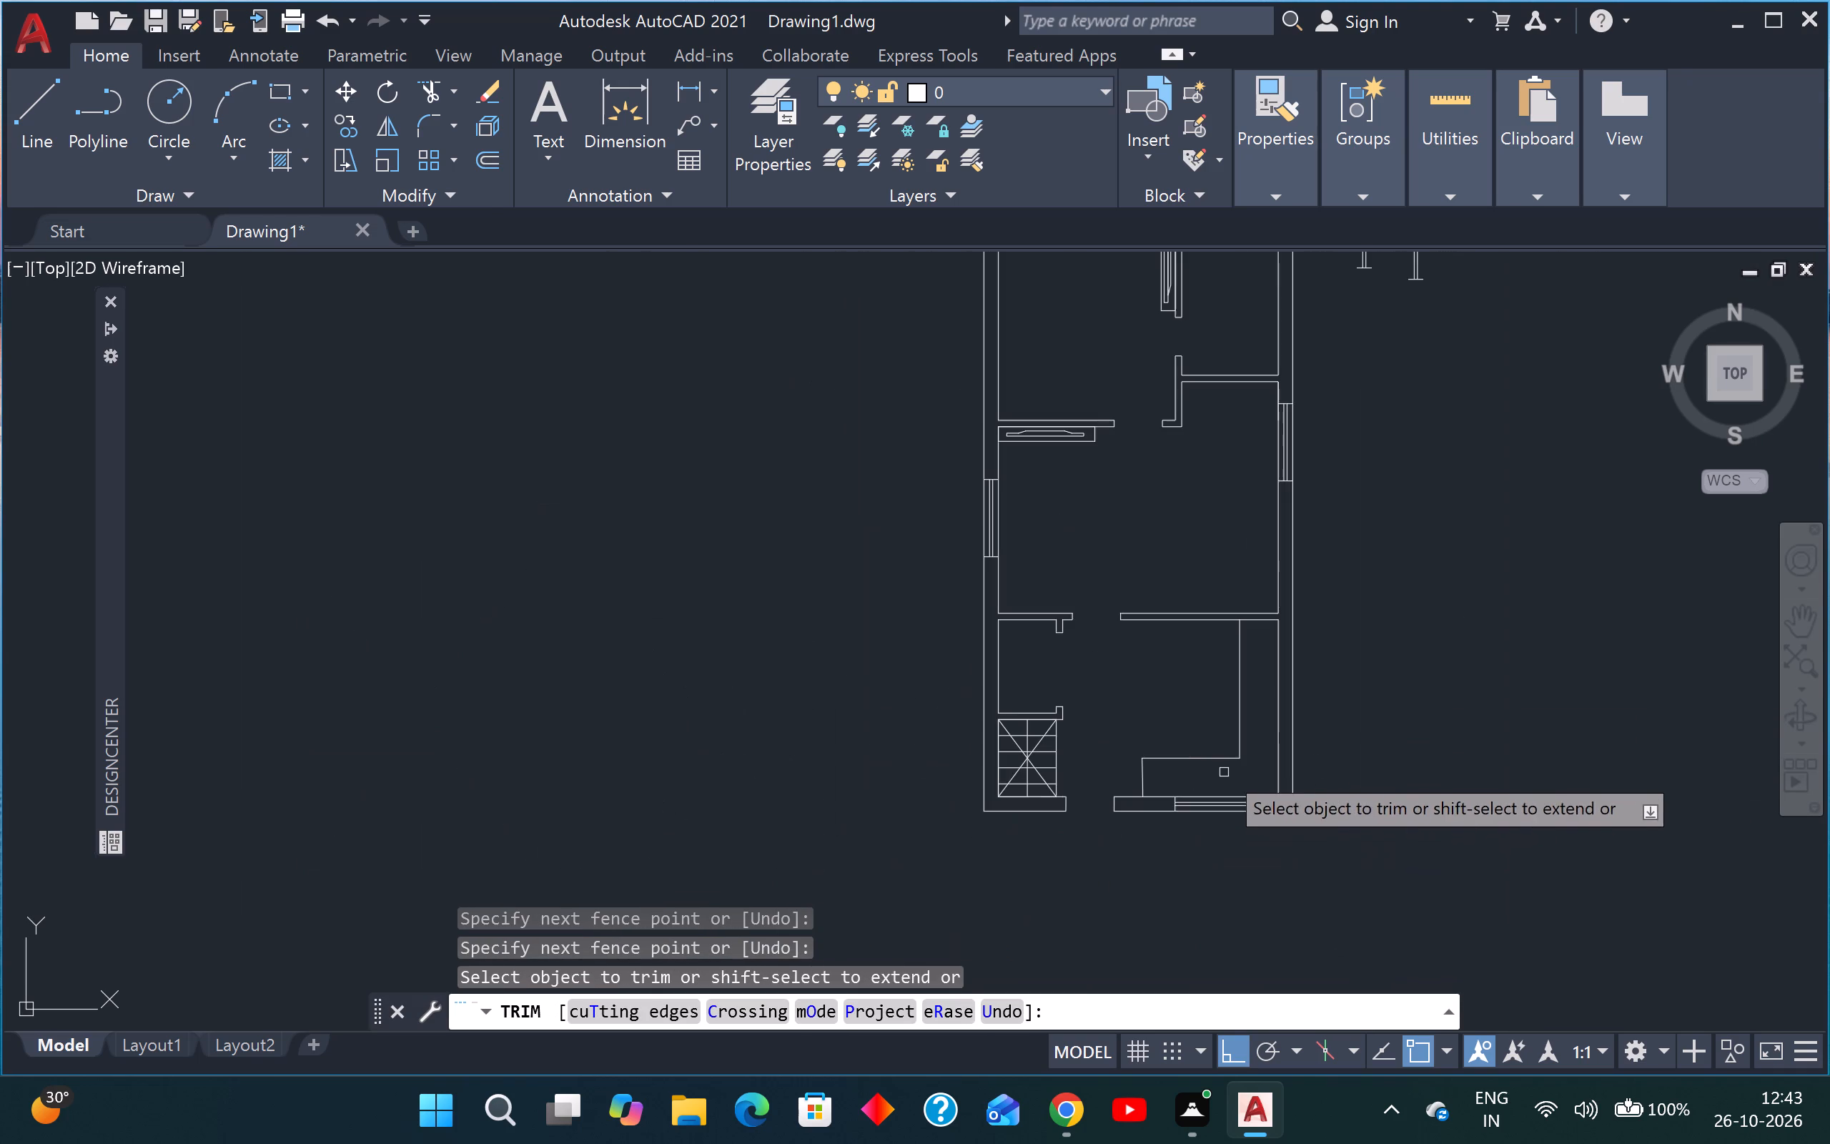
{"action": "scroll", "coordinate": [1160, 734], "scroll_direction": "up", "scroll_amount": 1}
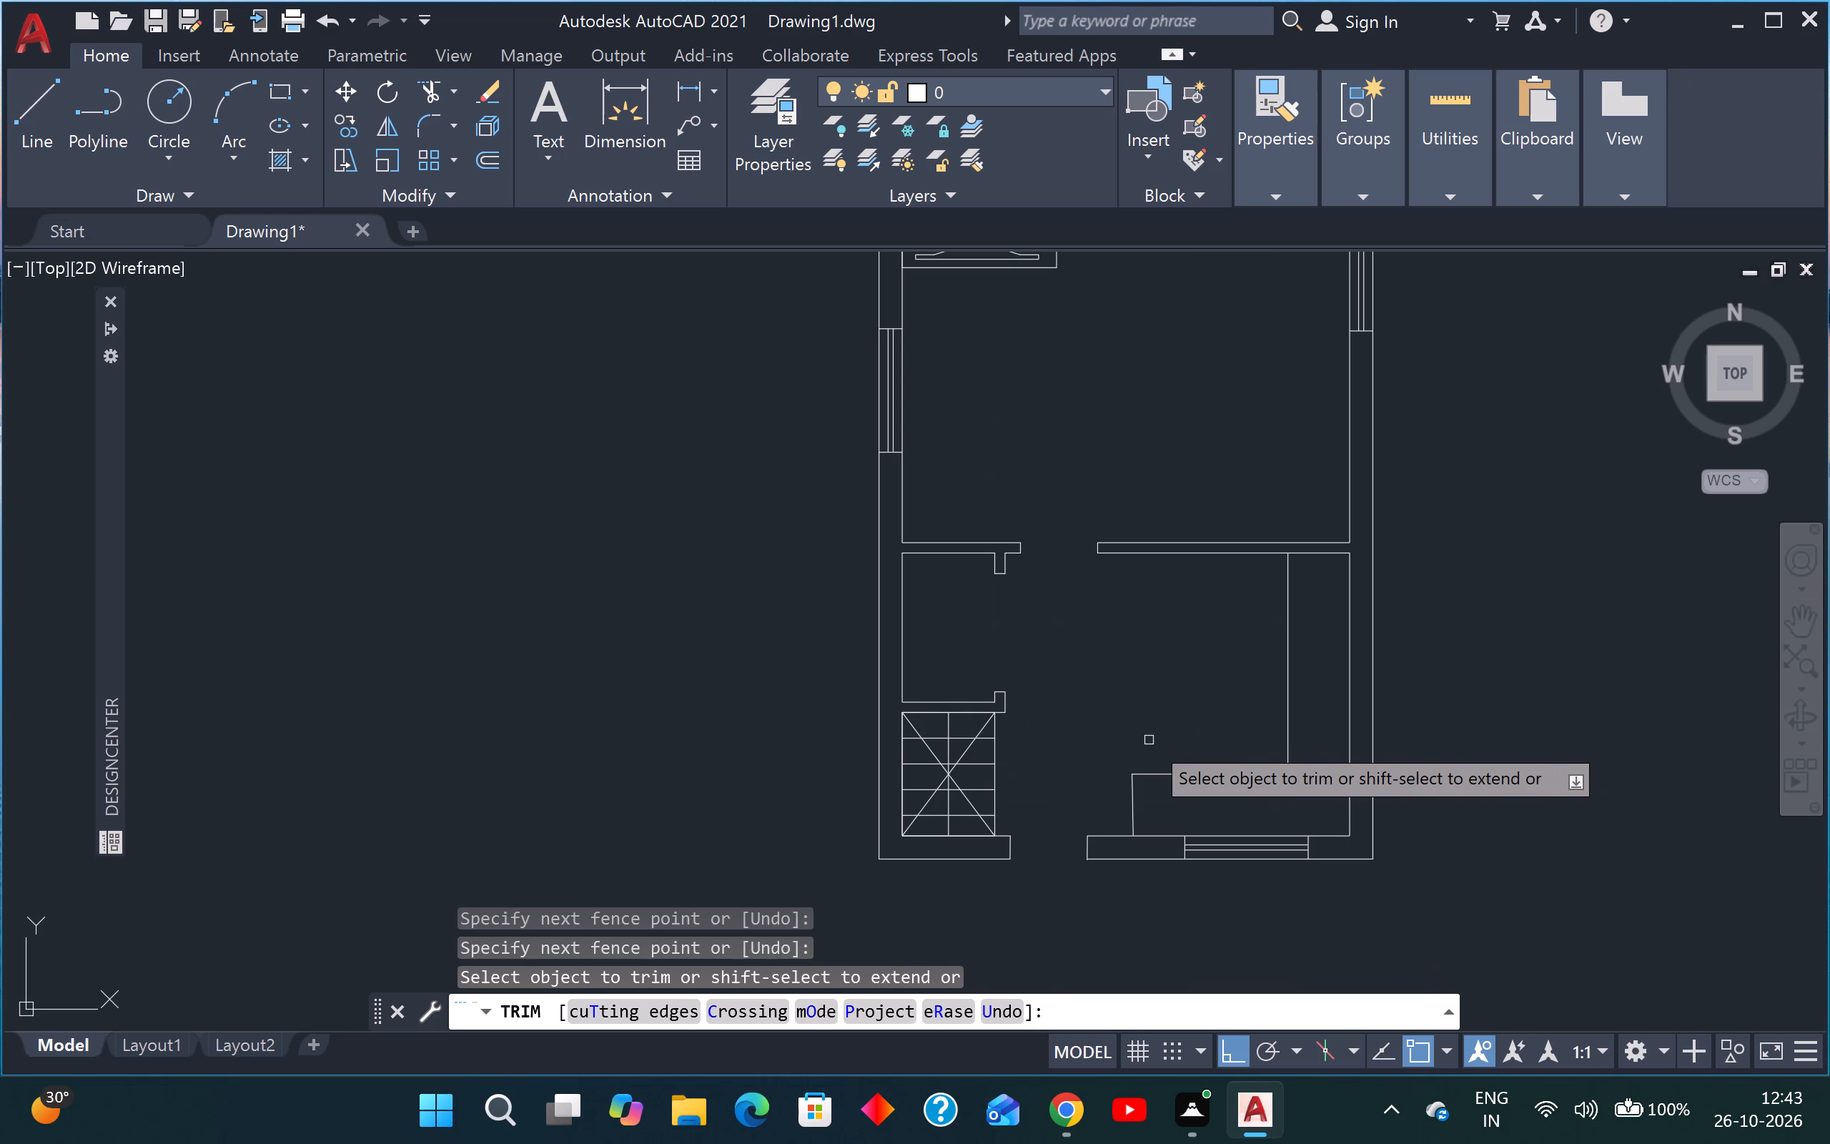
{"action": "key", "text": "Escape"}
{"action": "key", "text": "Escape"}
Draw a vertical 2' line from the L-shaped outline's inner corner down to the south wall.
{"action": "type", "text": "l"}
{"action": "key", "text": "space"}
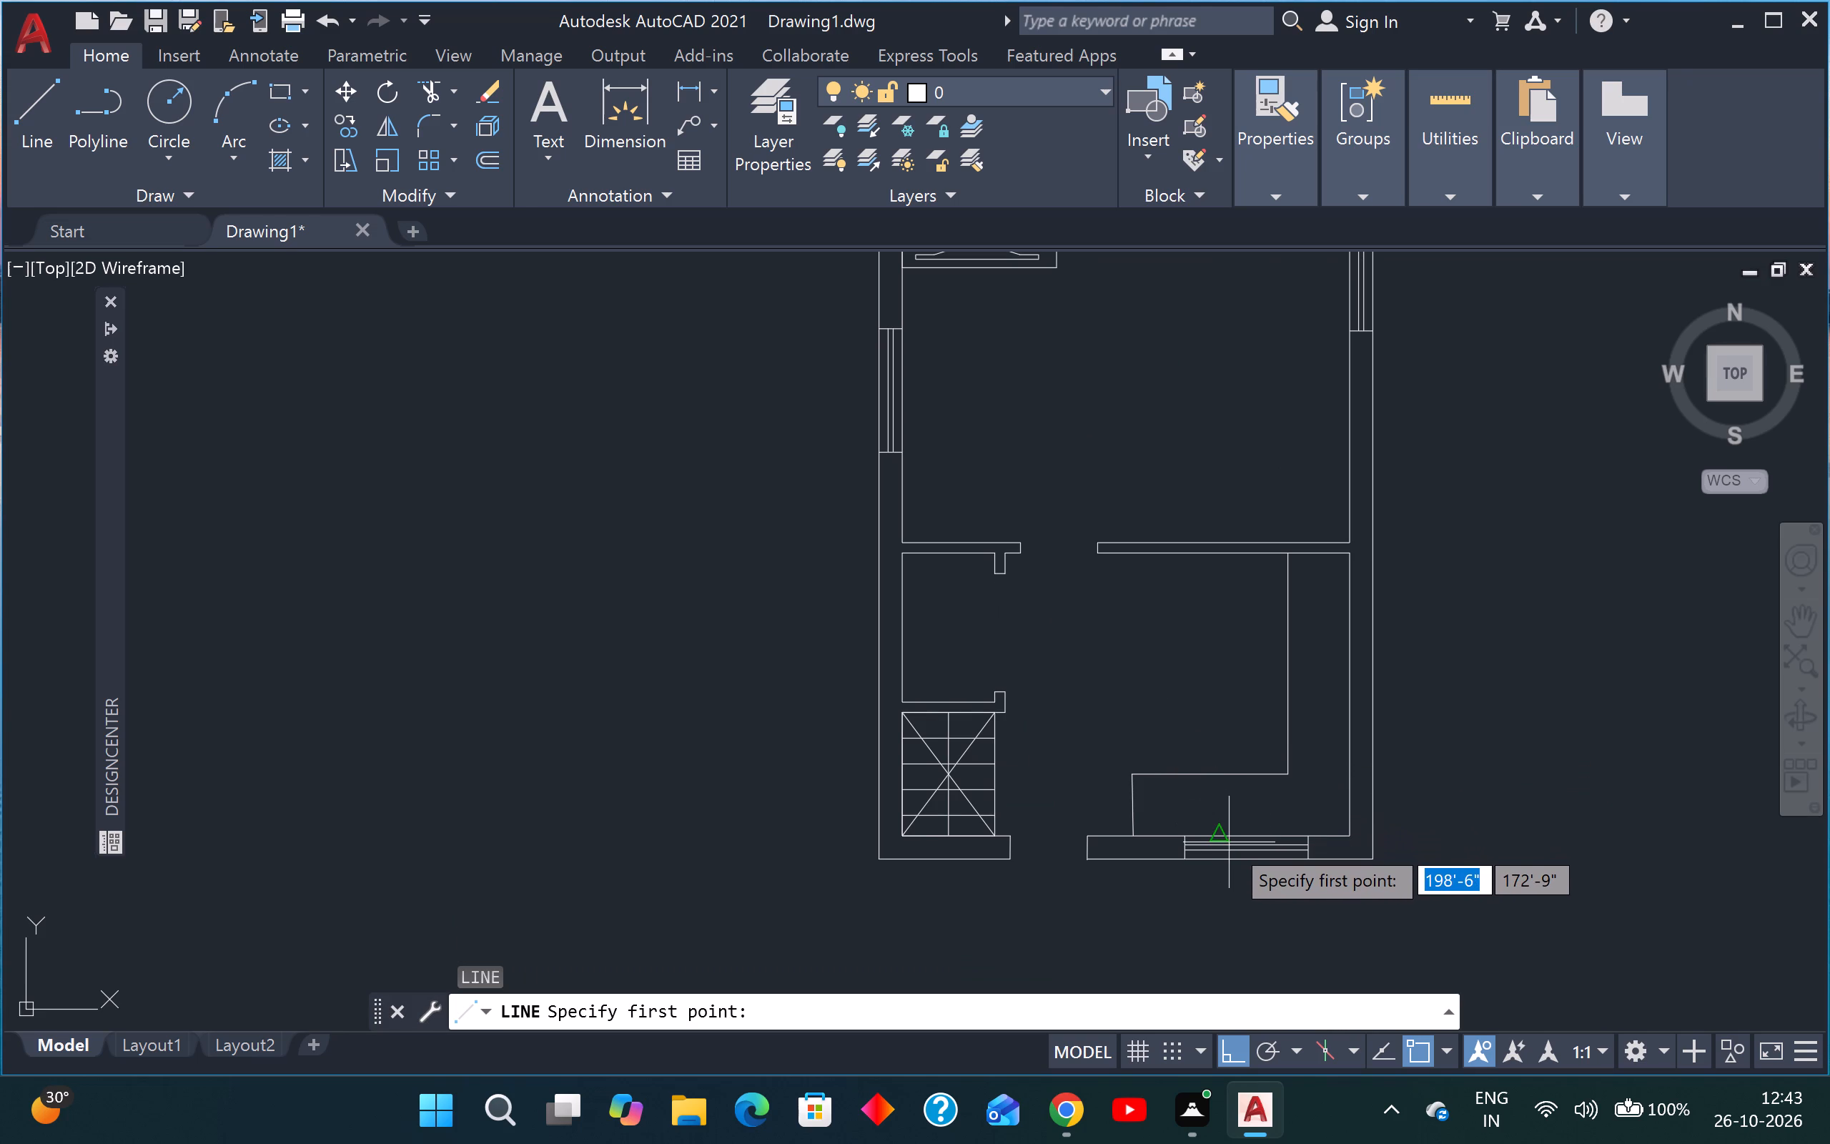
{"action": "scroll", "coordinate": [1295, 823], "scroll_direction": "up", "scroll_amount": 3}
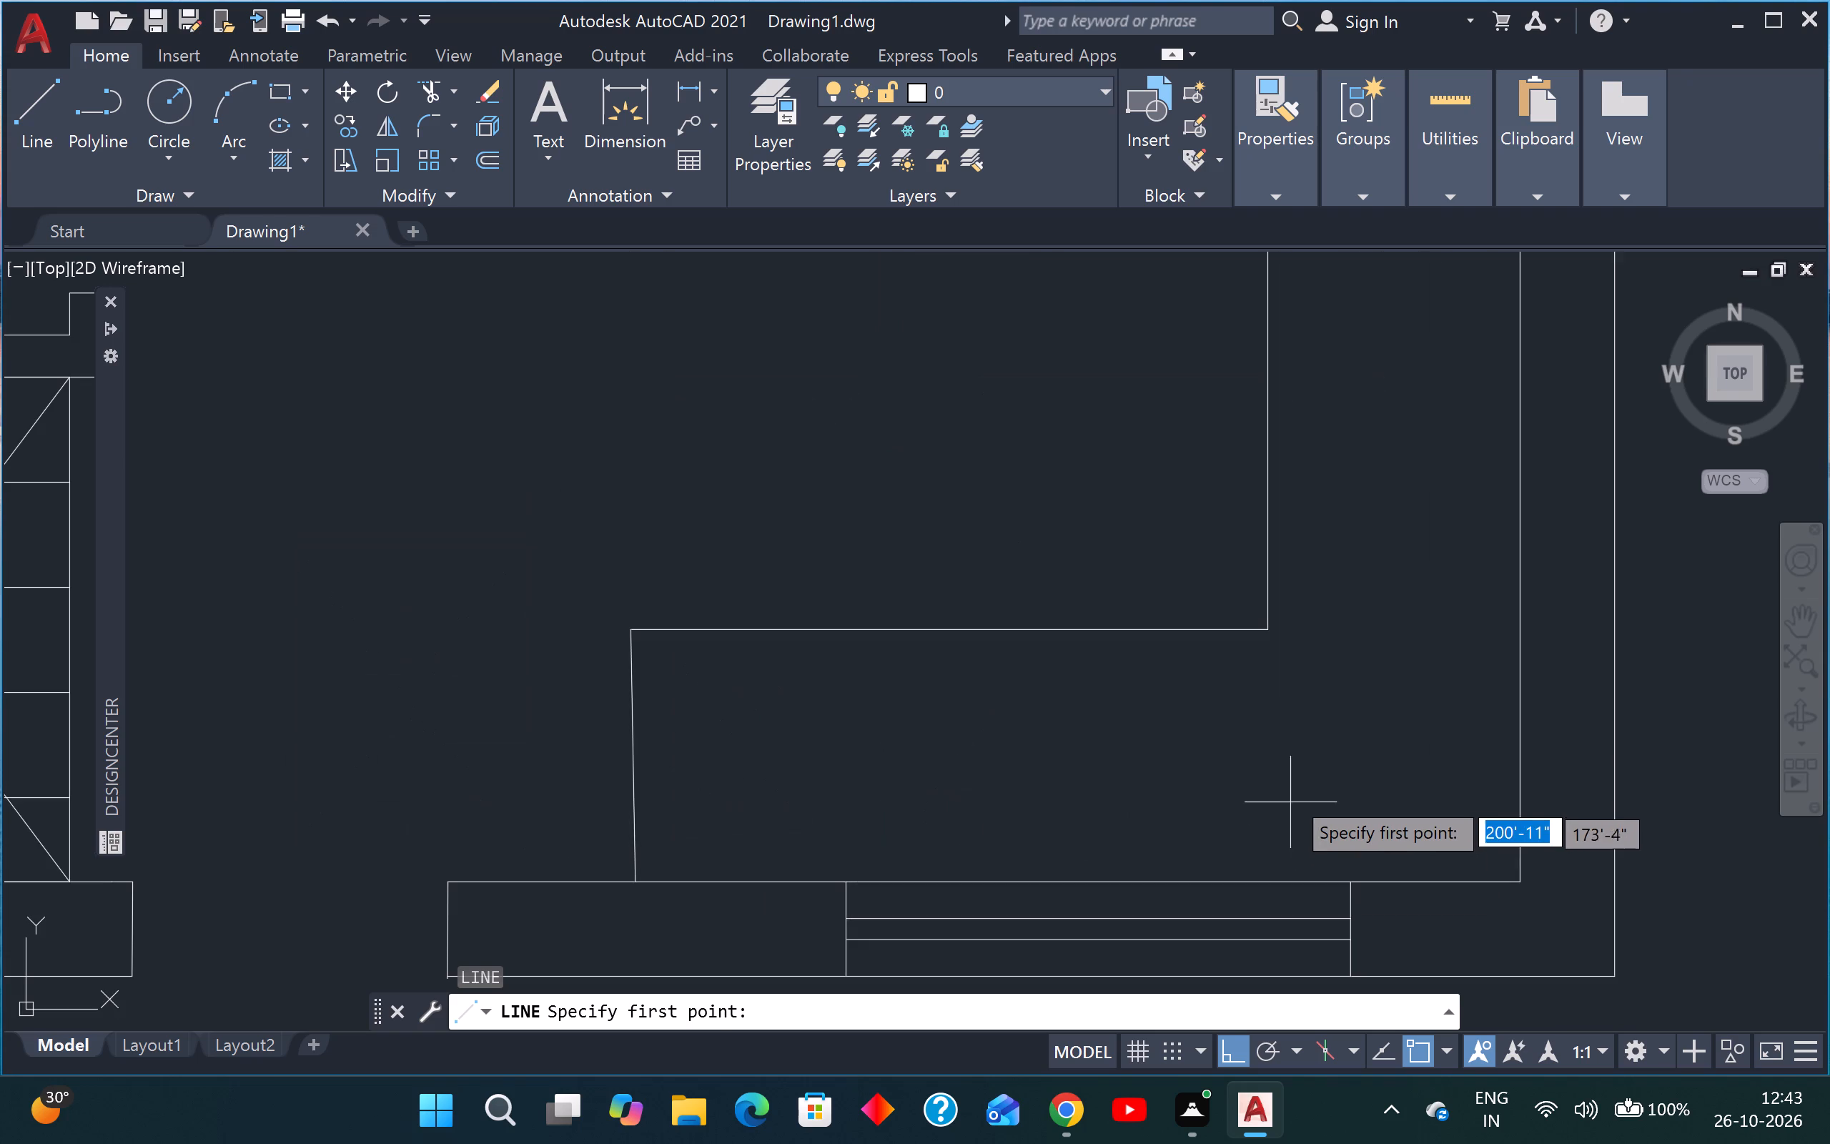
{"action": "left_click", "coordinate": [1267, 634]}
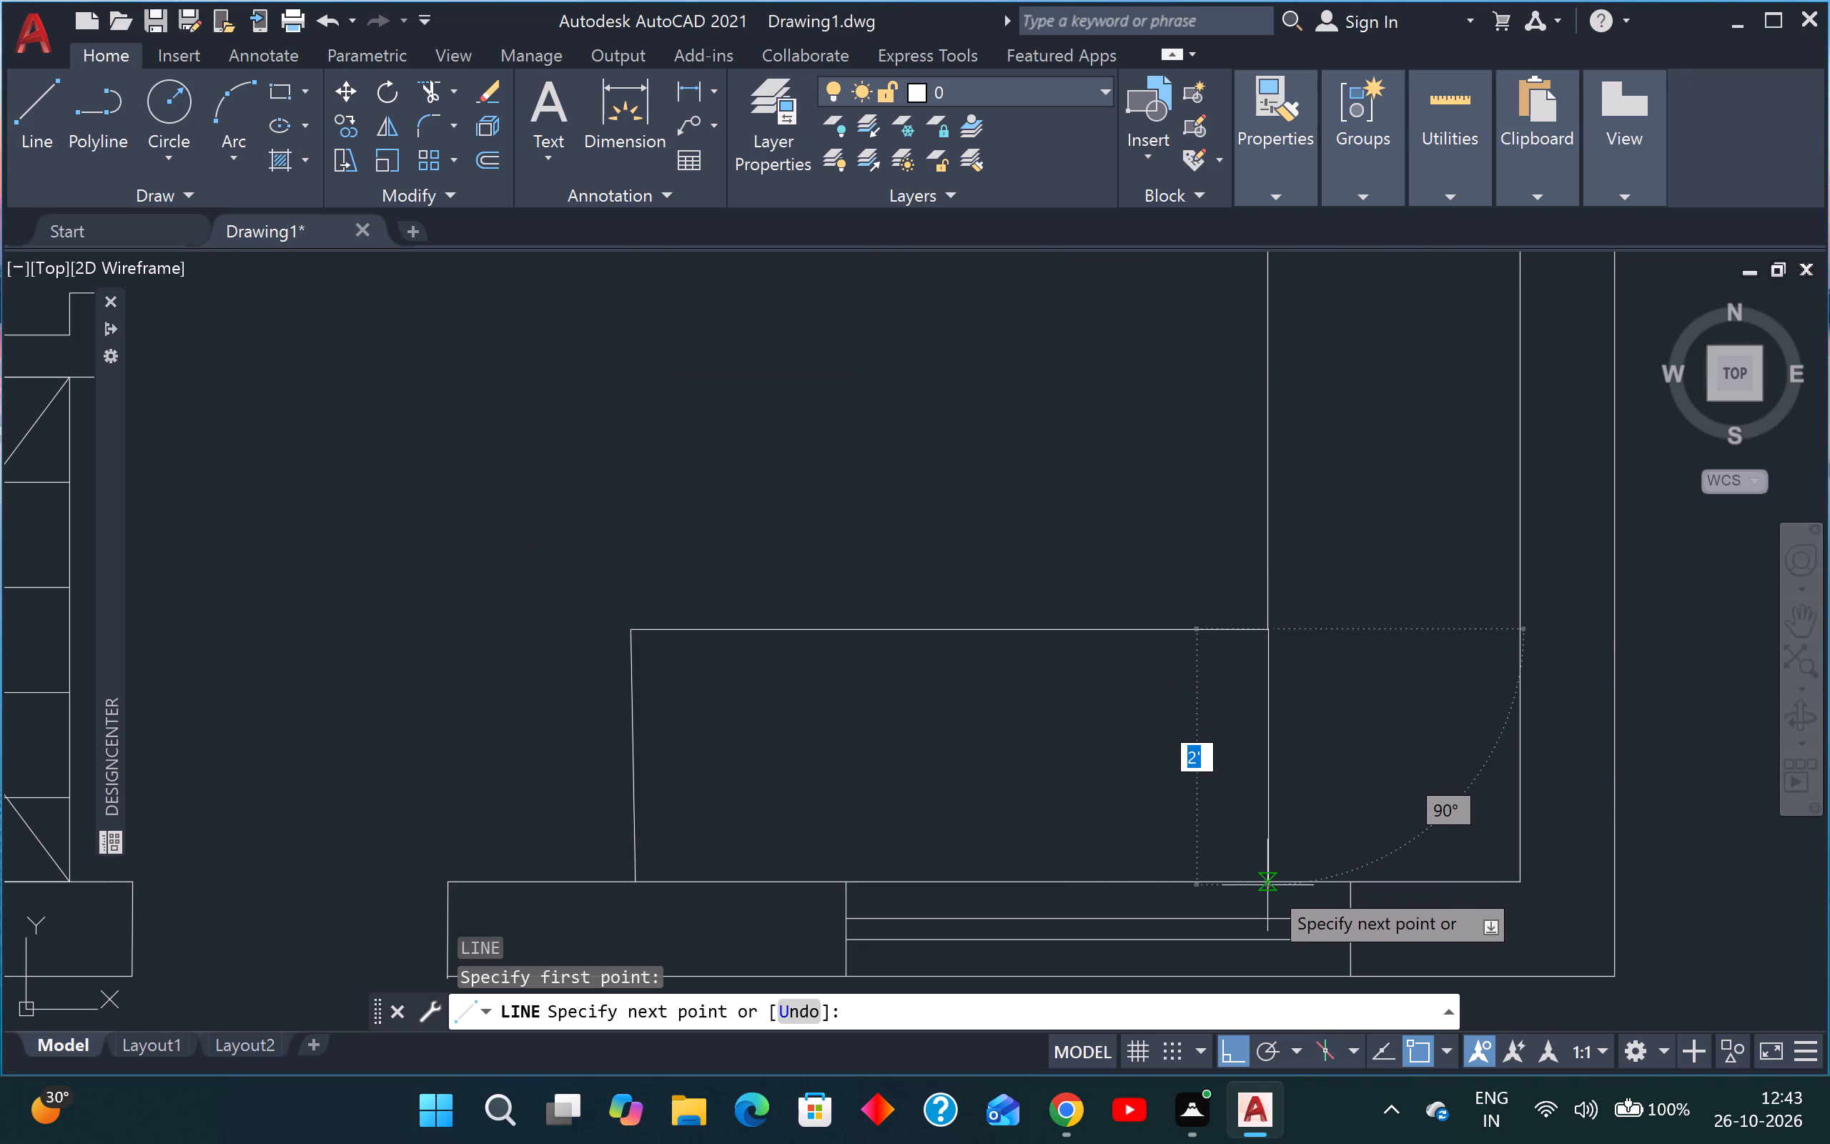
{"action": "left_click", "coordinate": [1267, 883]}
{"action": "key", "text": "Escape"}
{"action": "scroll", "coordinate": [1408, 734], "scroll_direction": "down", "scroll_amount": 3}
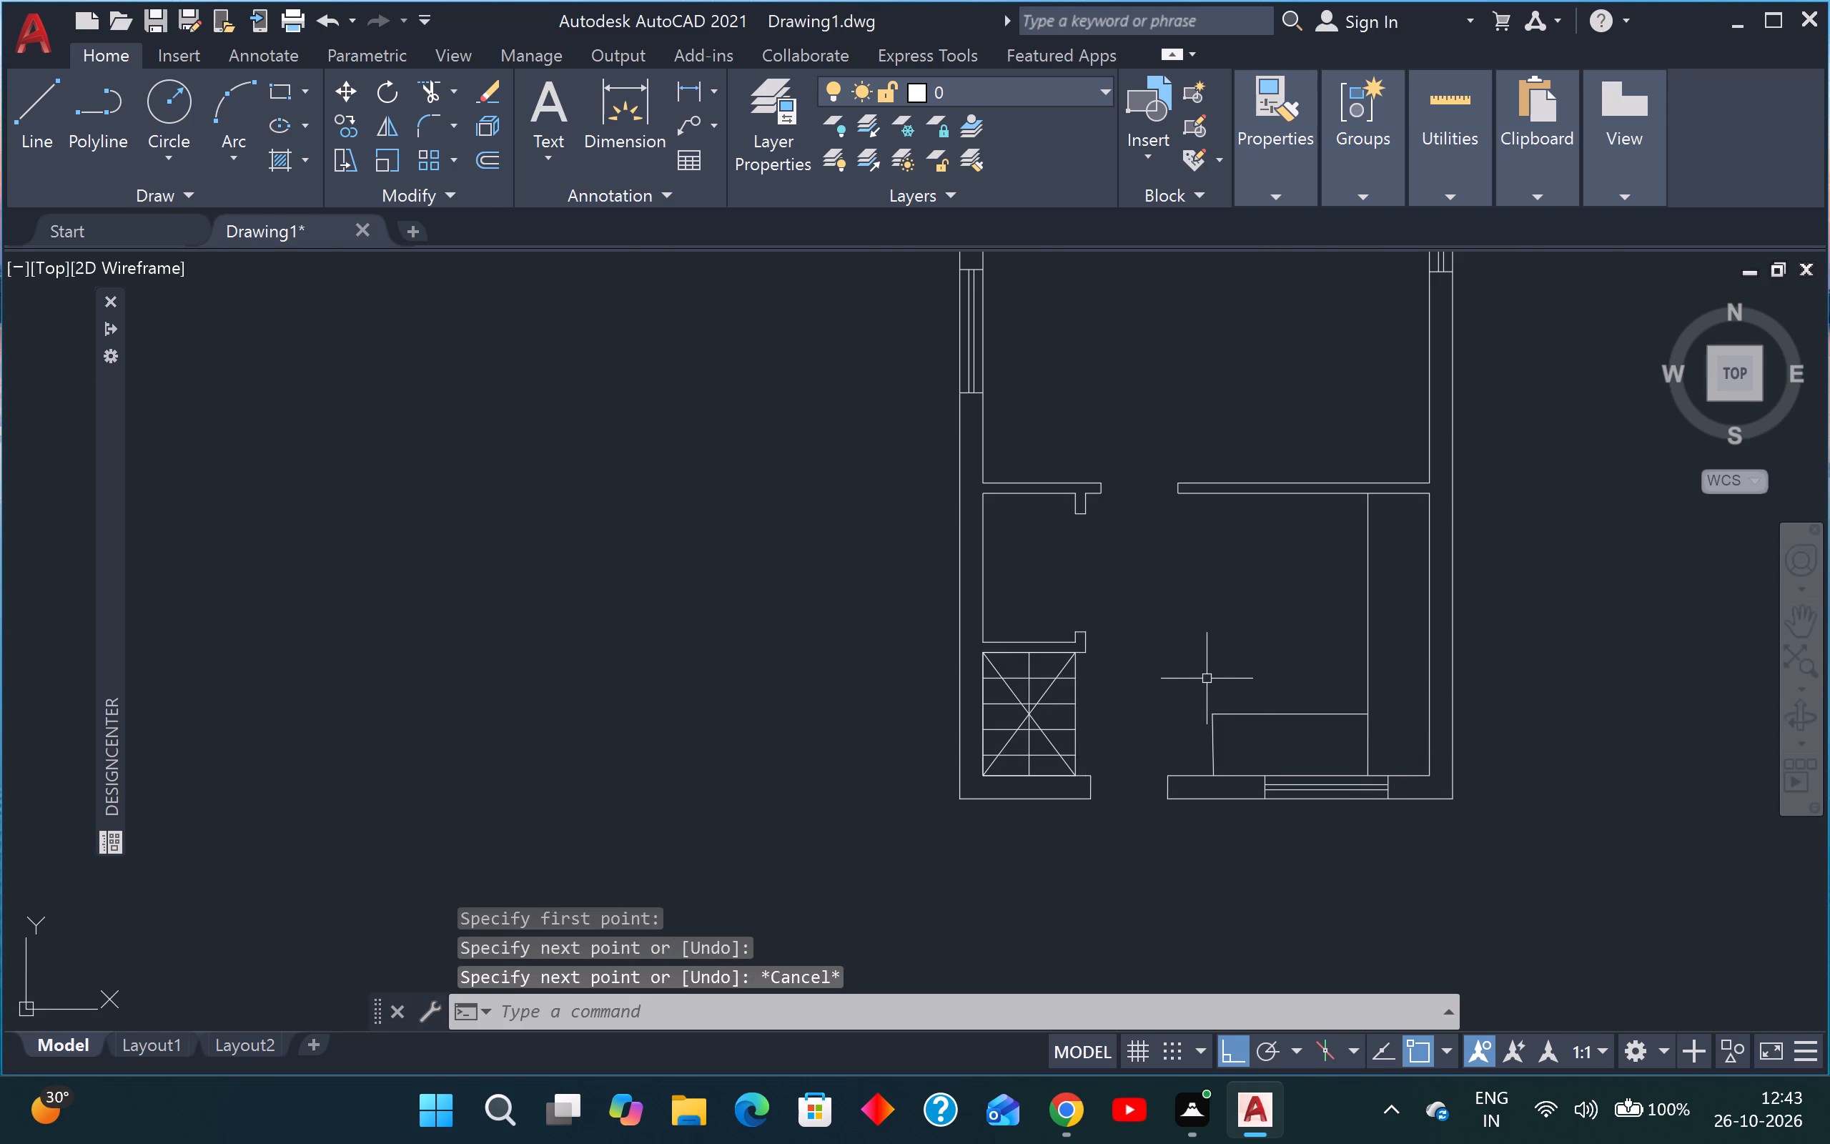
{"action": "key", "text": "Escape"}
{"action": "key", "text": "Escape"}
{"action": "key", "text": "Escape"}
{"action": "key", "text": "Escape"}
{"action": "key", "text": "Escape"}
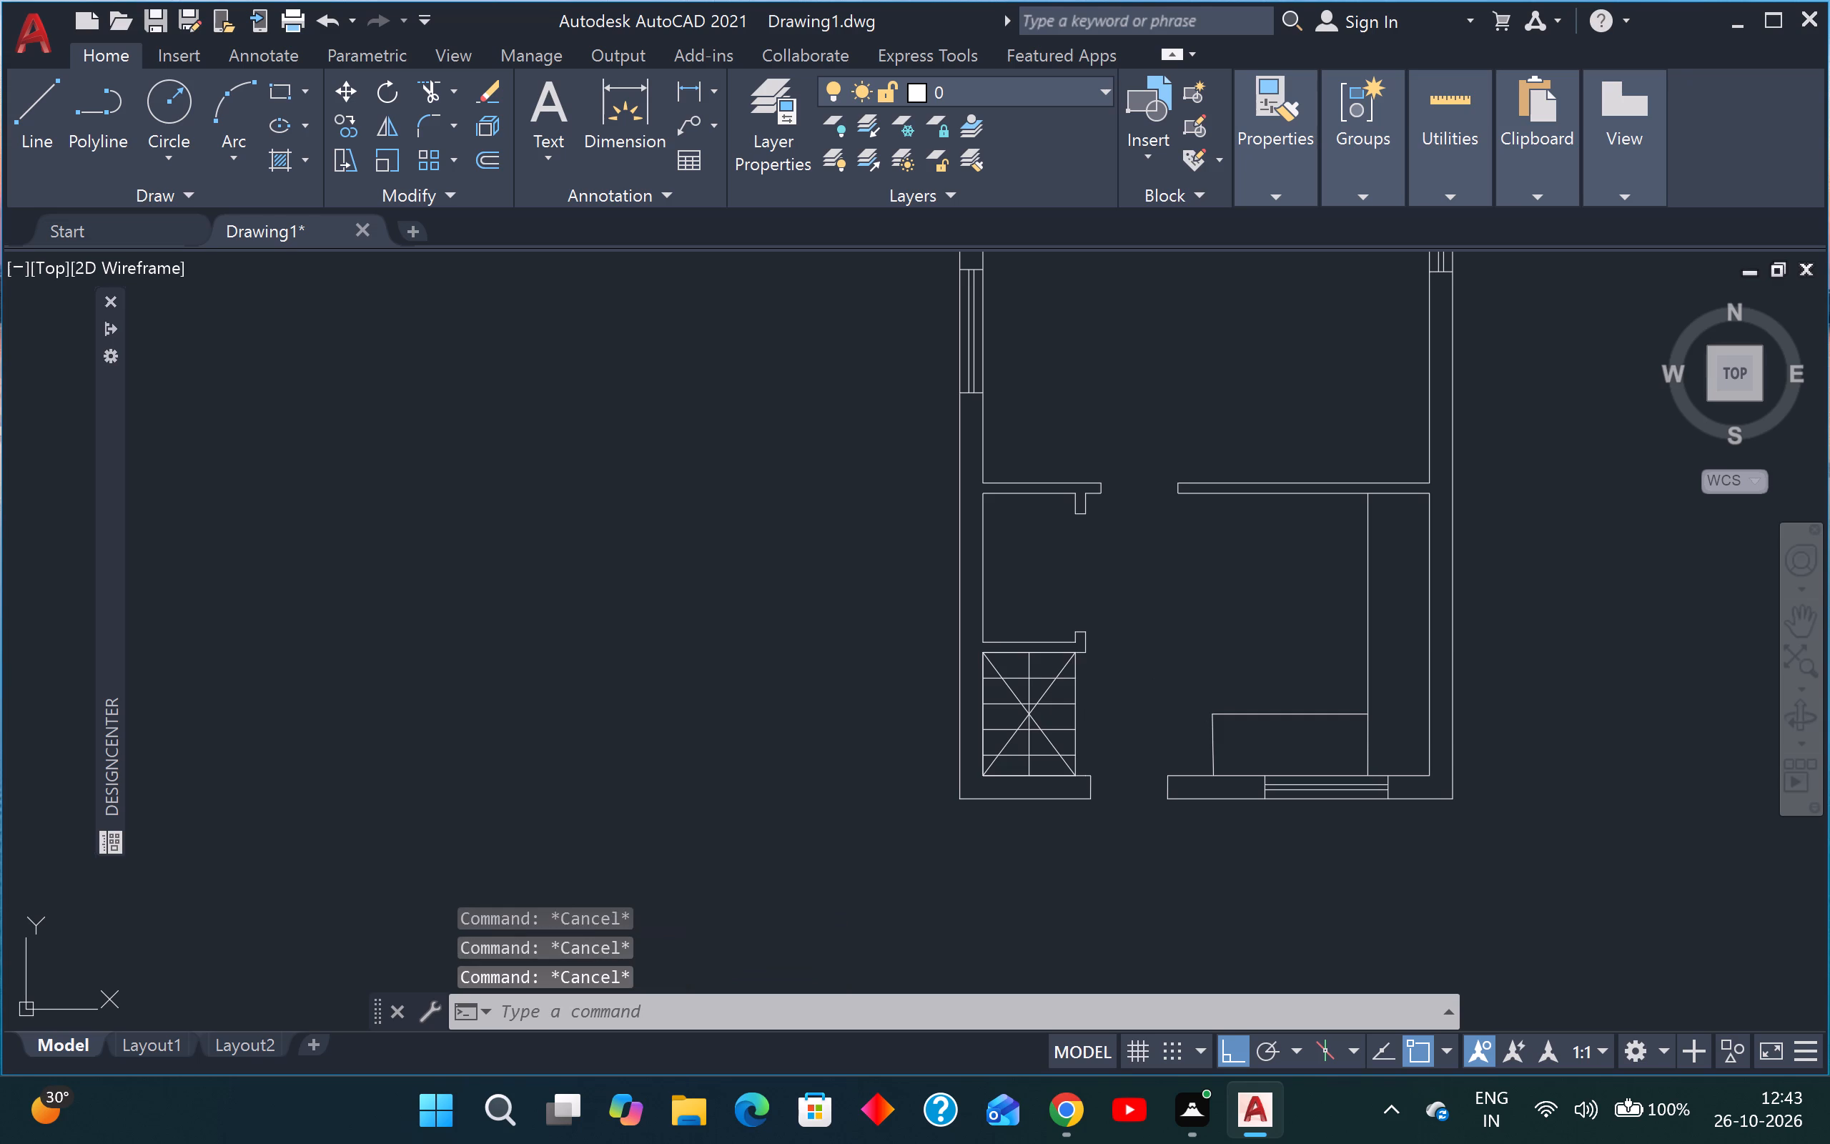
{"action": "key", "text": "Escape"}
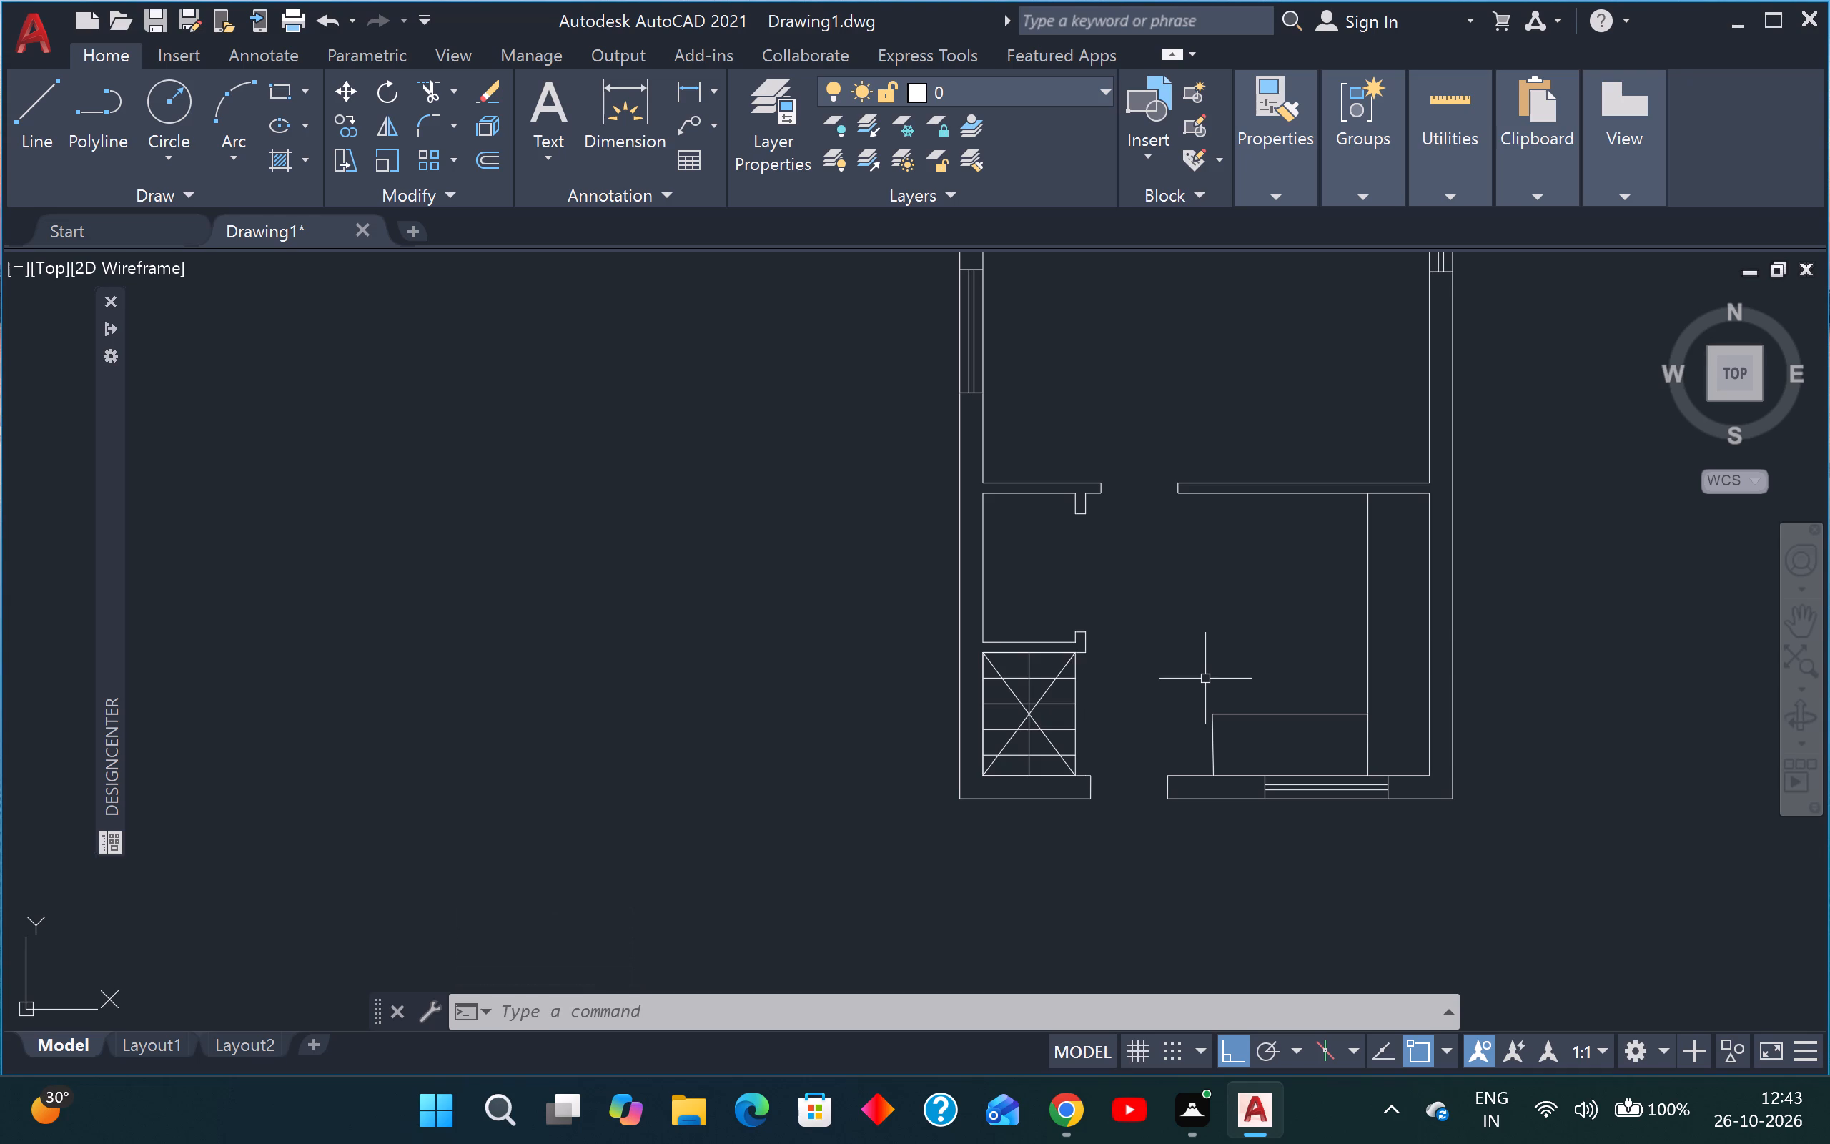
Erase the two spare window symbols outside the plan, beyond its north-east corner.
{"action": "scroll", "coordinate": [1206, 678], "scroll_direction": "down", "scroll_amount": 3}
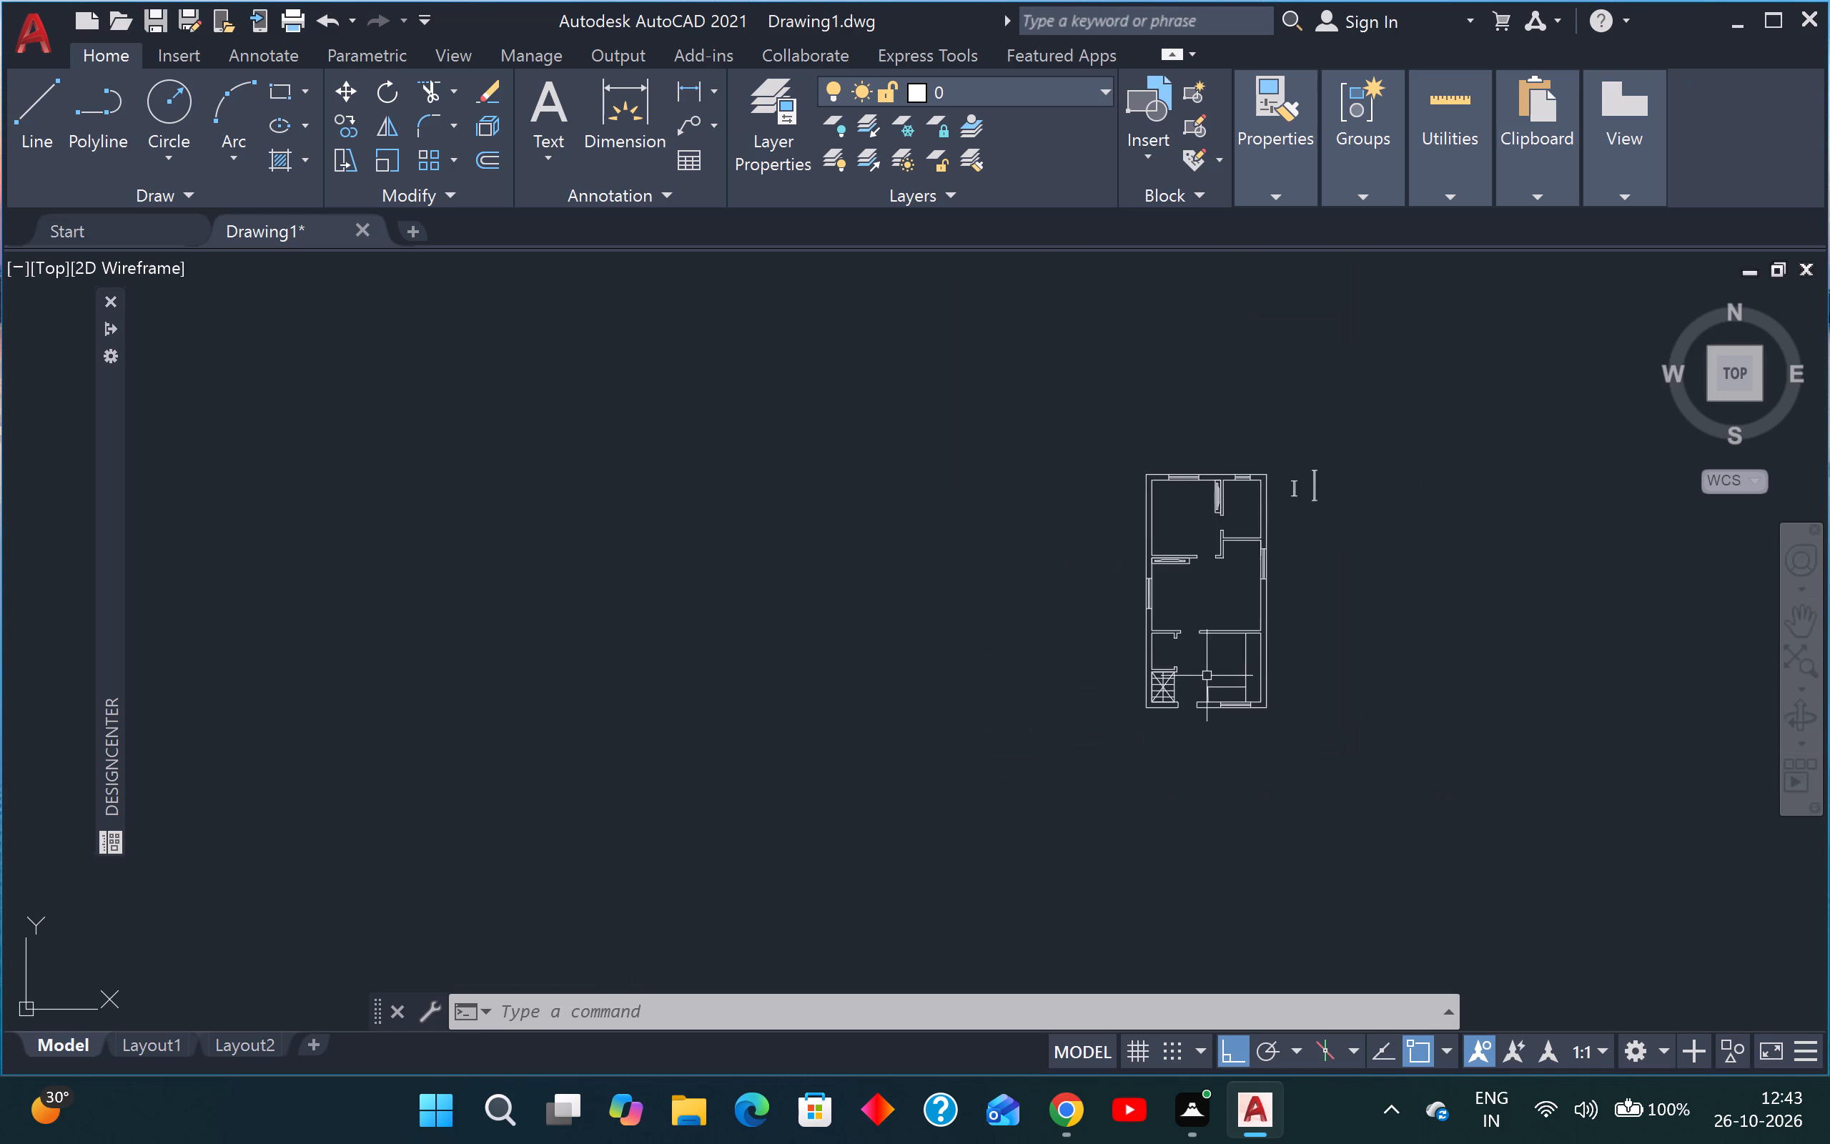
{"action": "middle_click_drag", "start_coordinate": [1205, 676], "coordinate": [798, 764]}
{"action": "scroll", "coordinate": [911, 518], "scroll_direction": "up", "scroll_amount": 3}
{"action": "left_click_drag", "start_coordinate": [963, 531], "coordinate": [951, 549]}
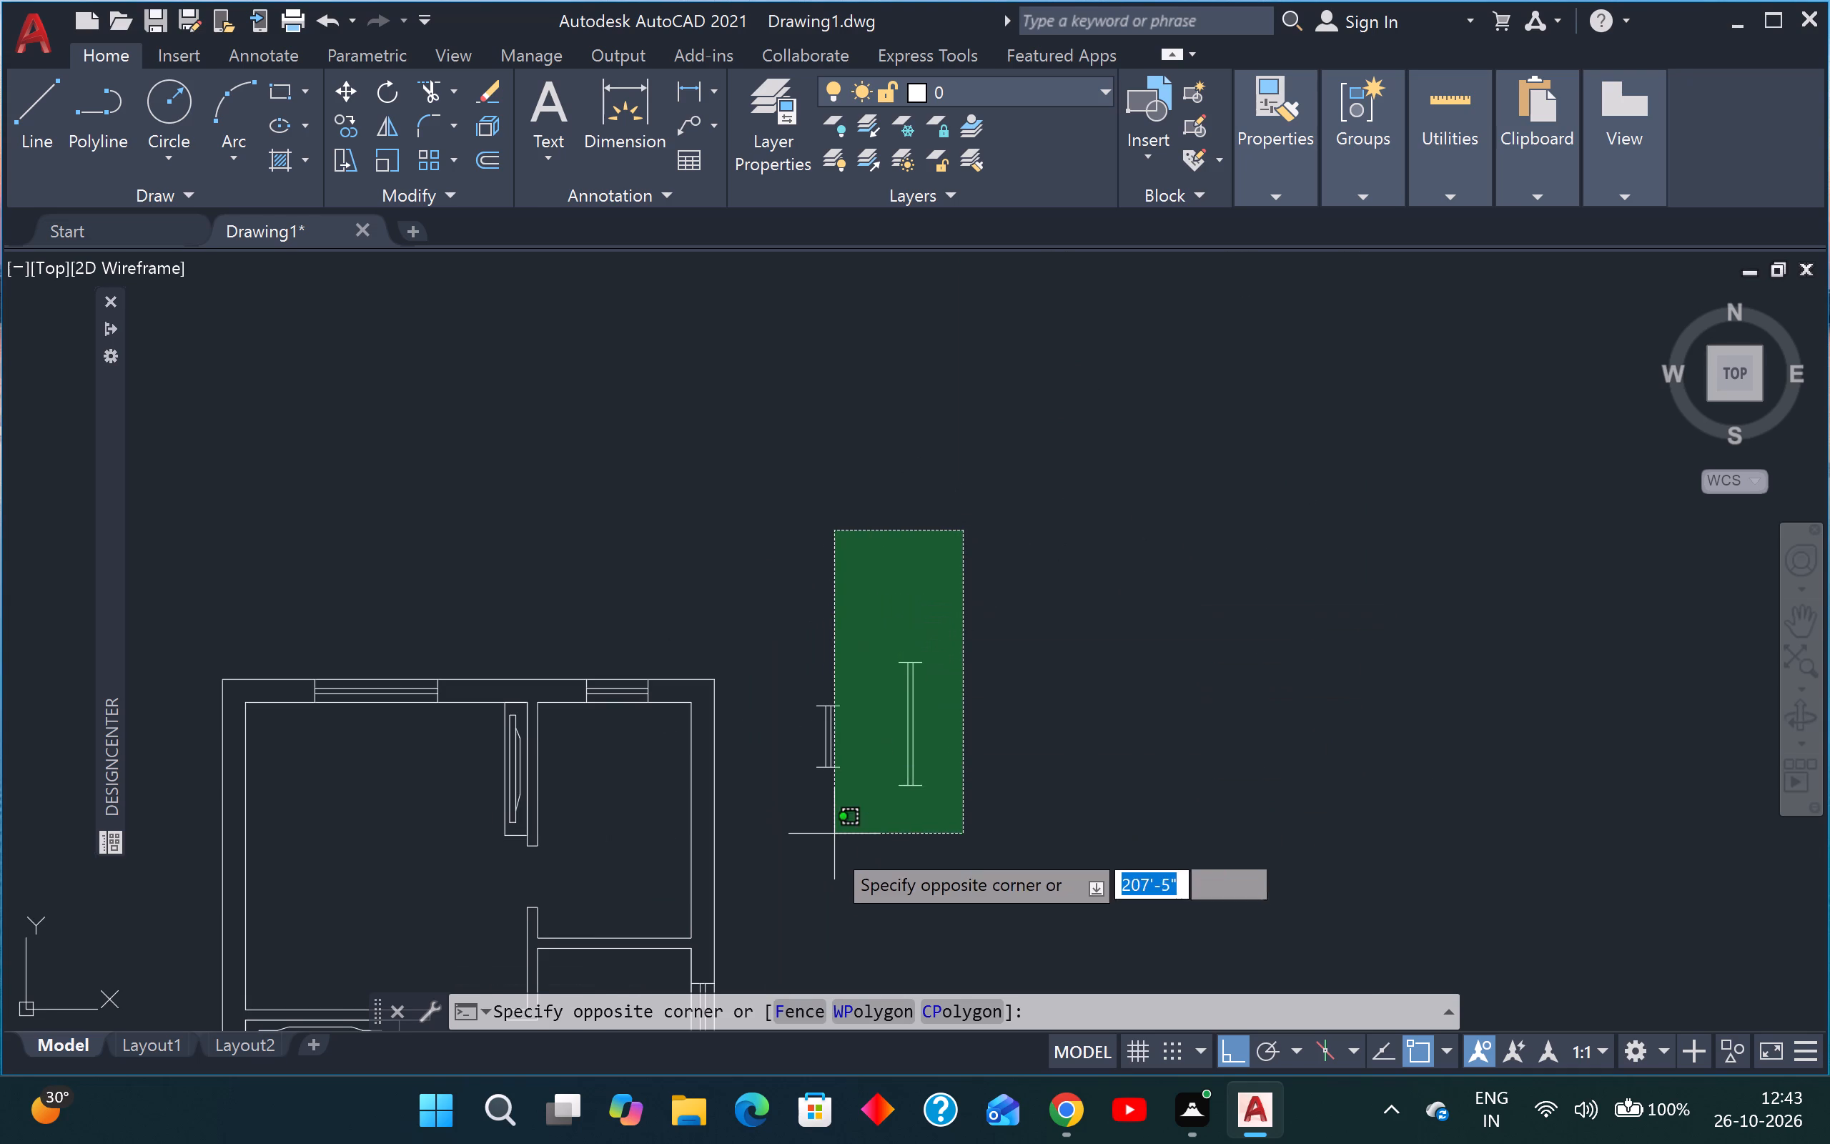
{"action": "left_click", "coordinate": [826, 844]}
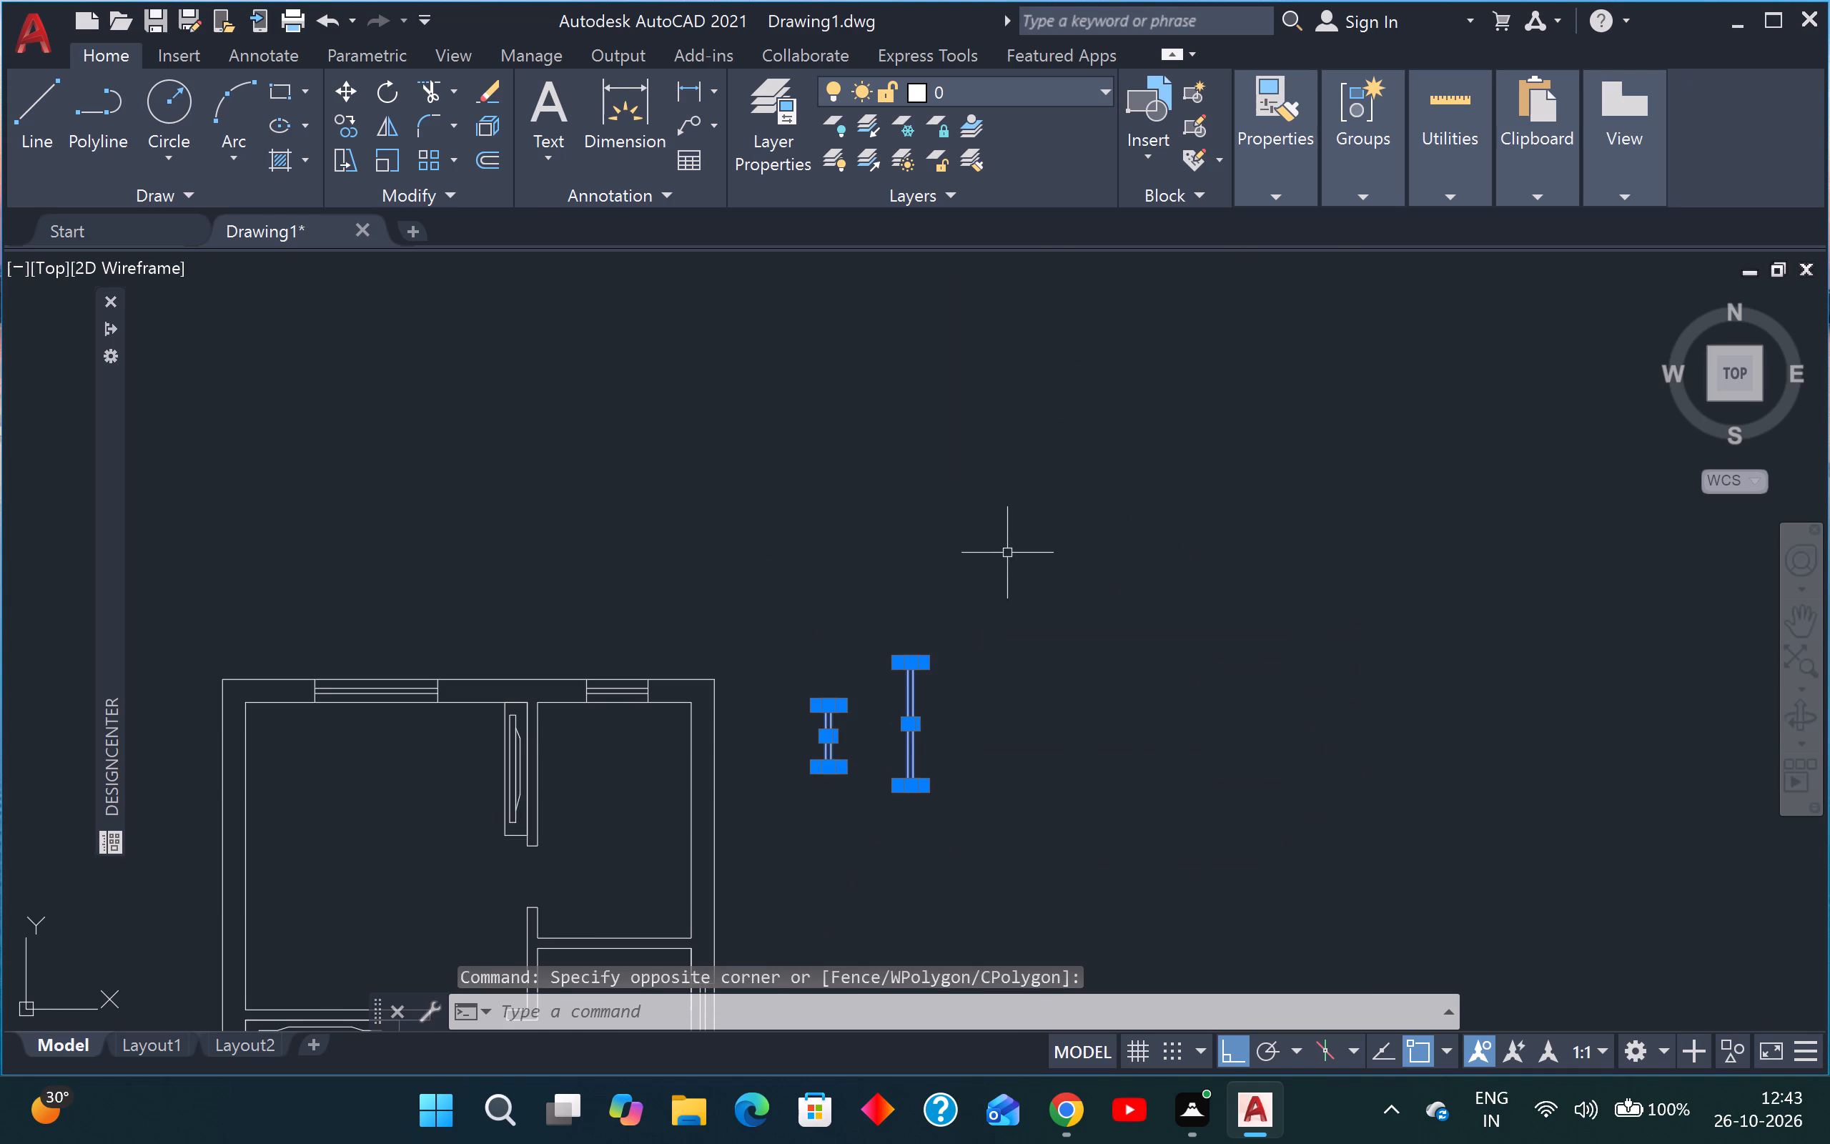
{"action": "left_click", "coordinate": [959, 606]}
{"action": "left_click", "coordinate": [798, 810]}
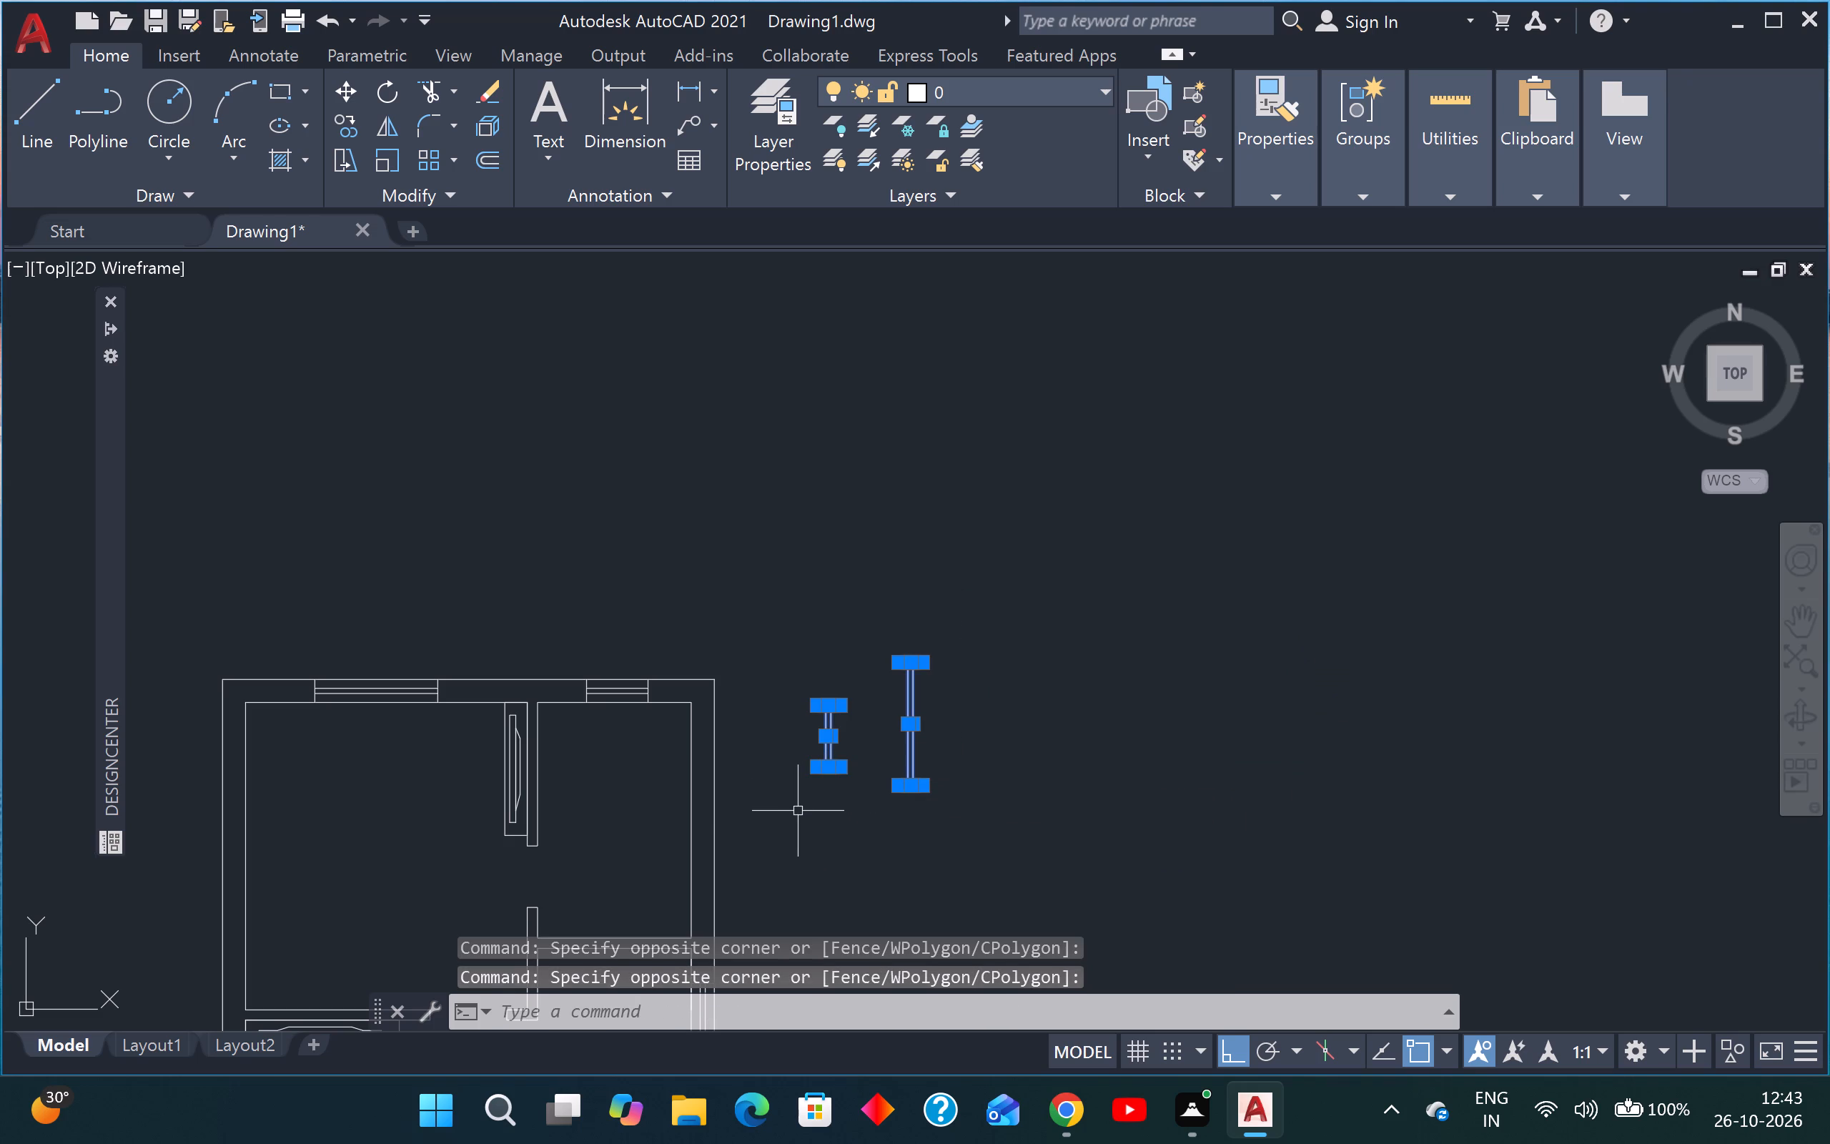
{"action": "type", "text": "e"}
{"action": "key", "text": "space"}
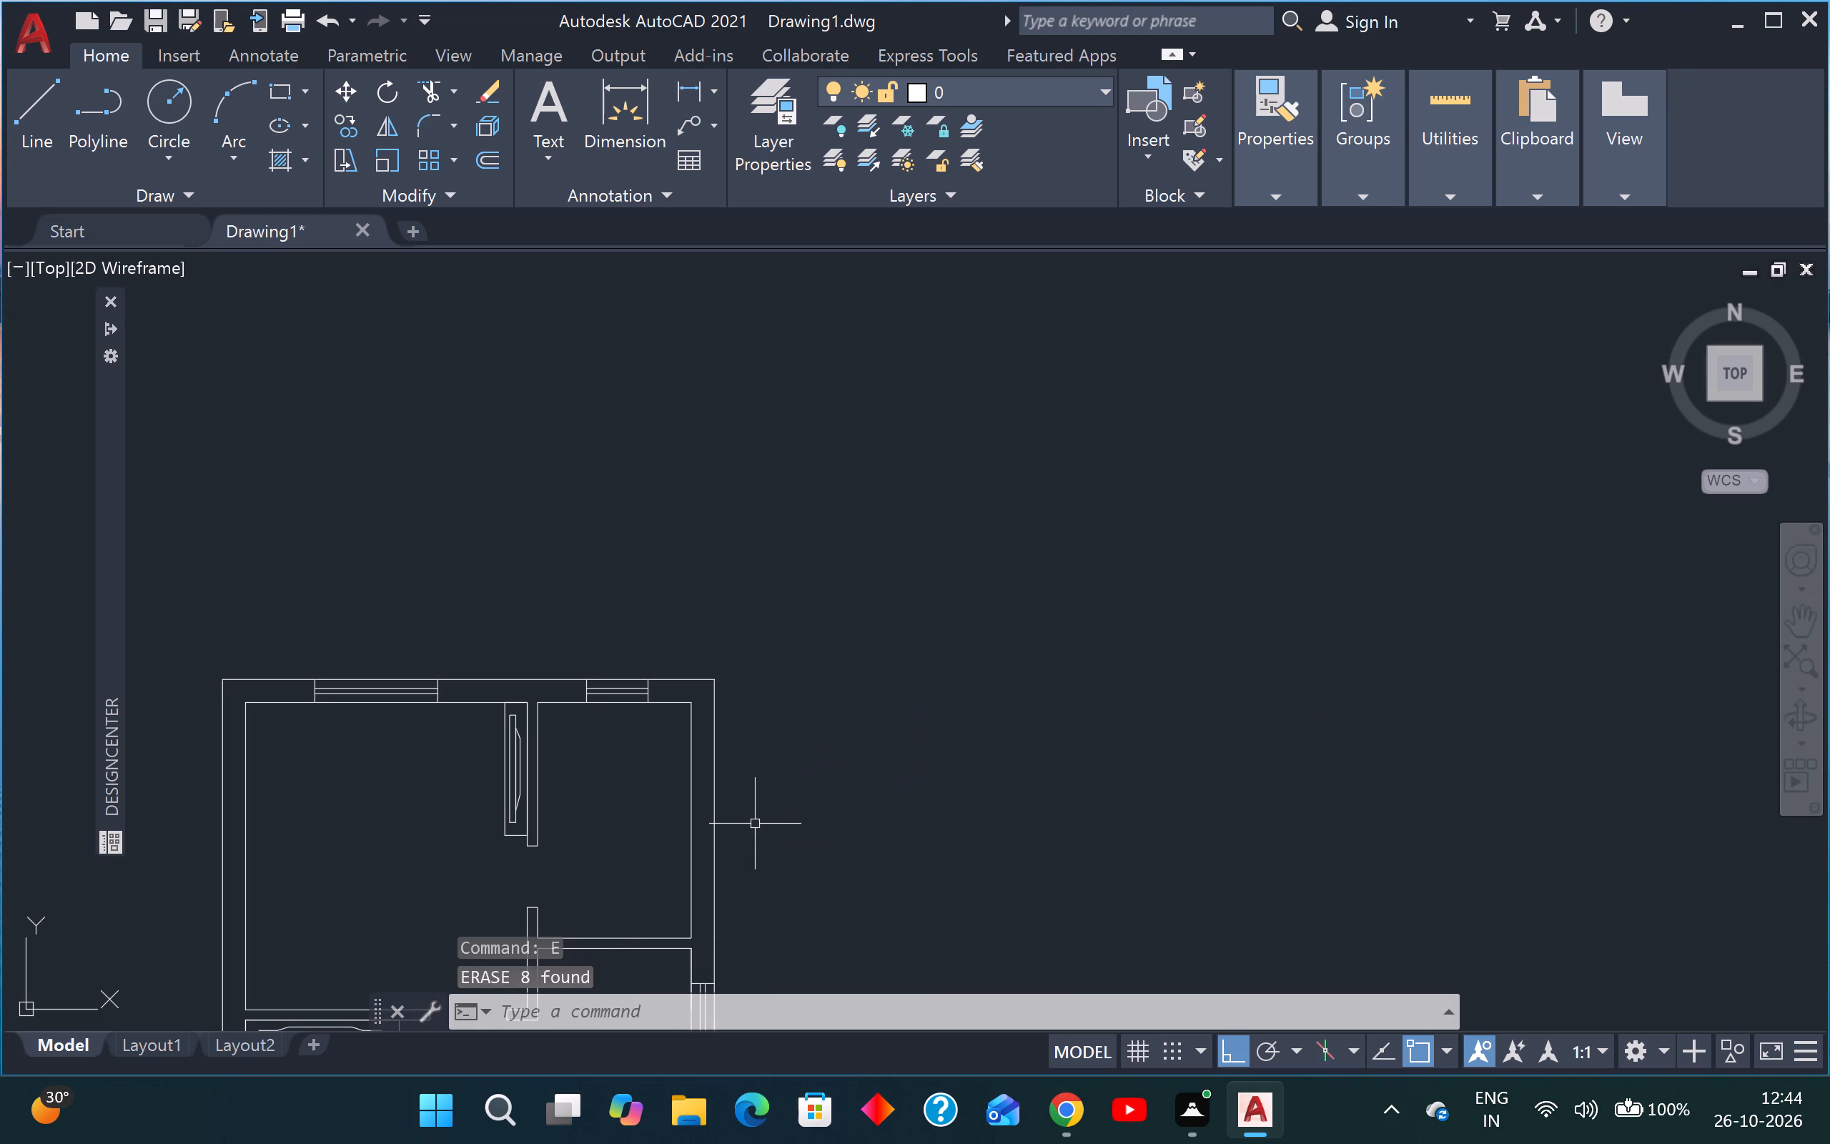
{"action": "key", "text": "Escape"}
{"action": "key", "text": "Escape"}
{"action": "key", "text": "Escape"}
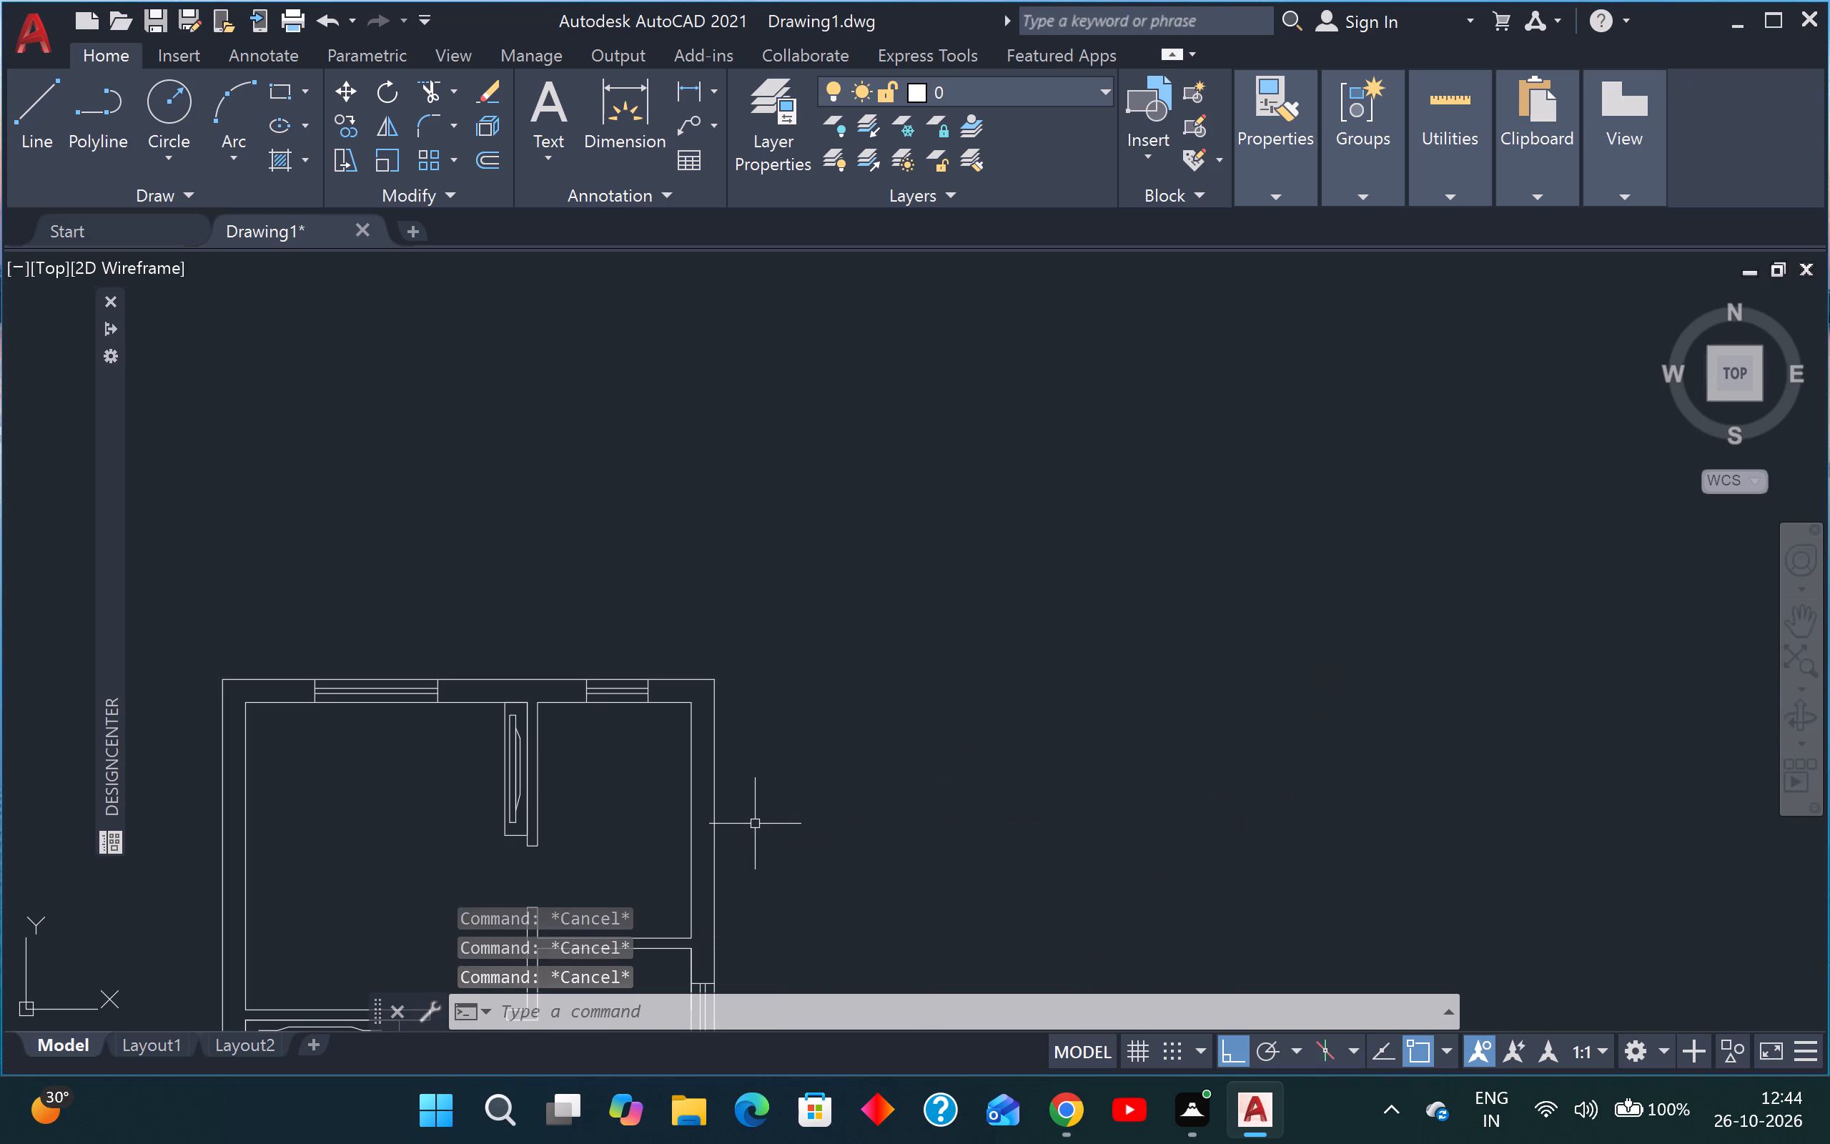
Place two Door - Imperial blocks side by side in the empty space beyond the plan's north-east corner.
{"action": "key", "text": "ctrl+3"}
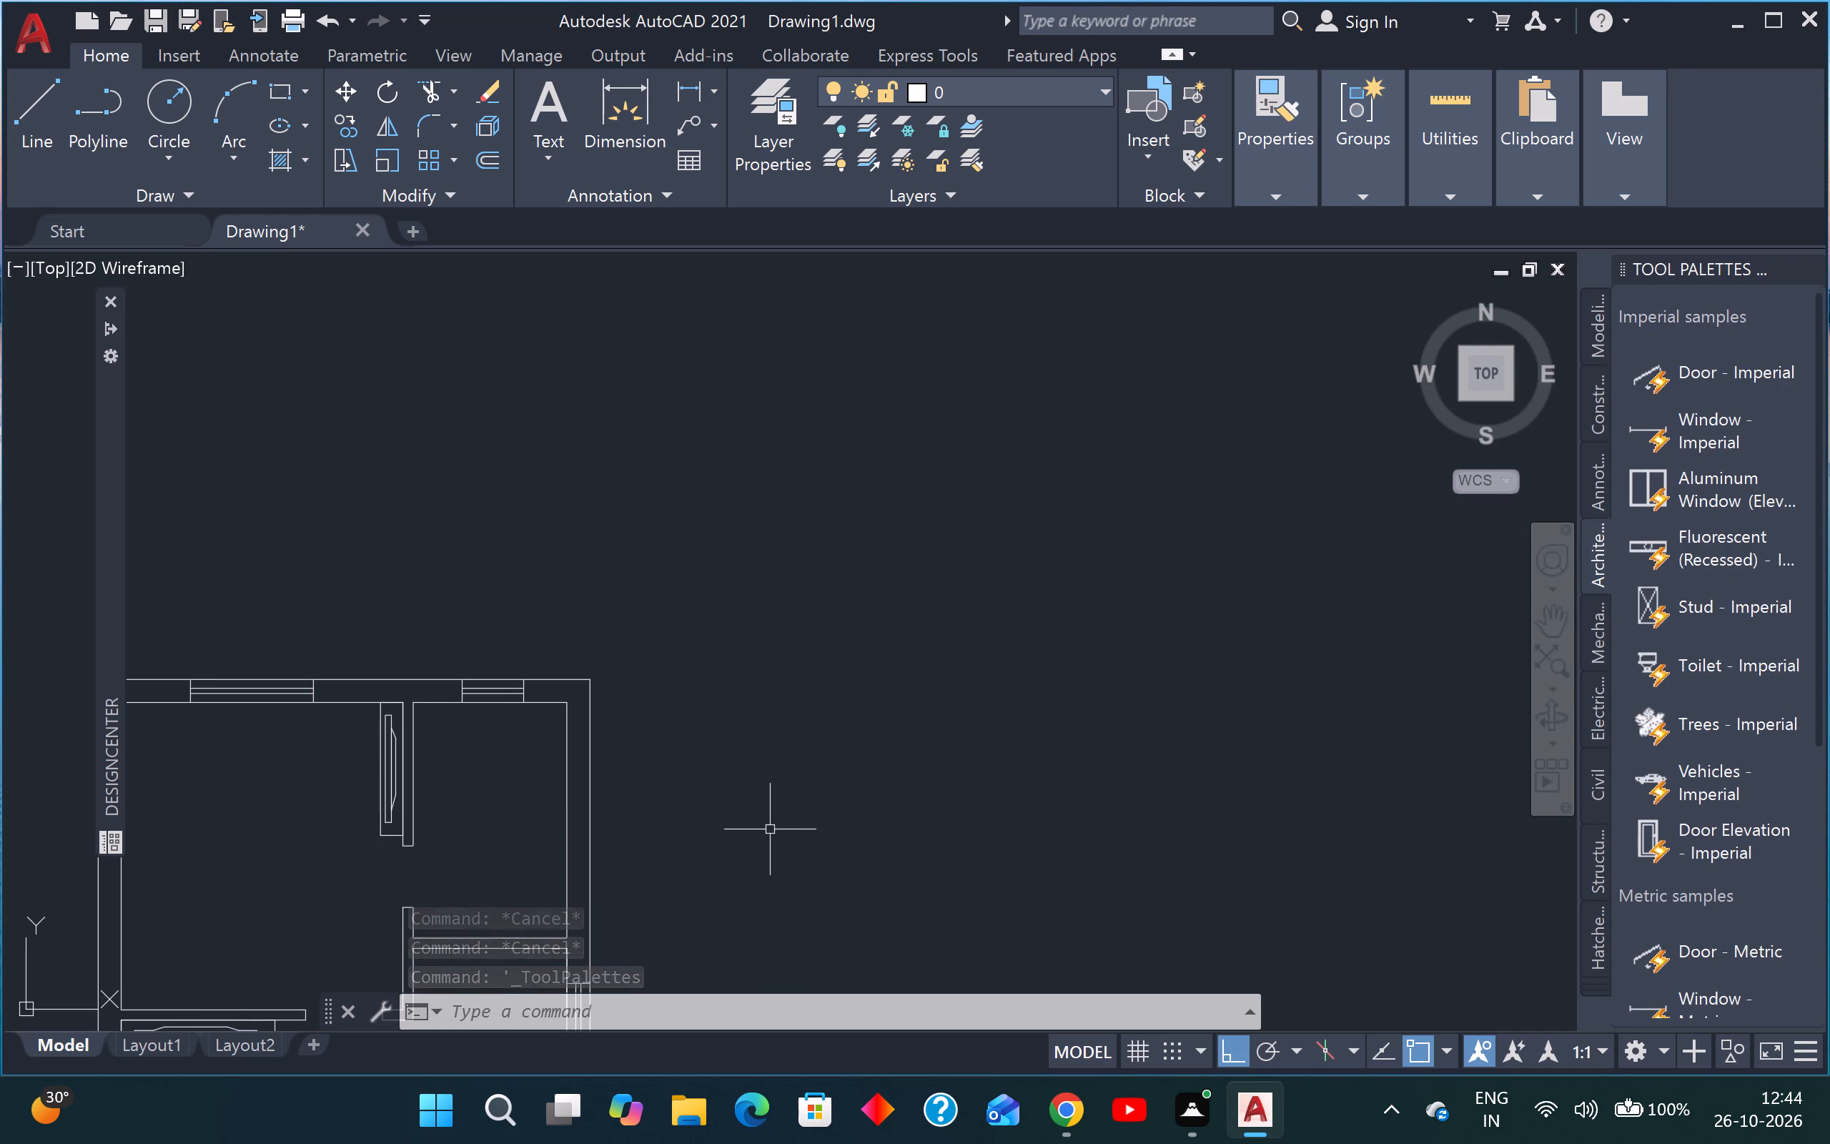
{"action": "left_click_drag", "start_coordinate": [1669, 375], "coordinate": [761, 571]}
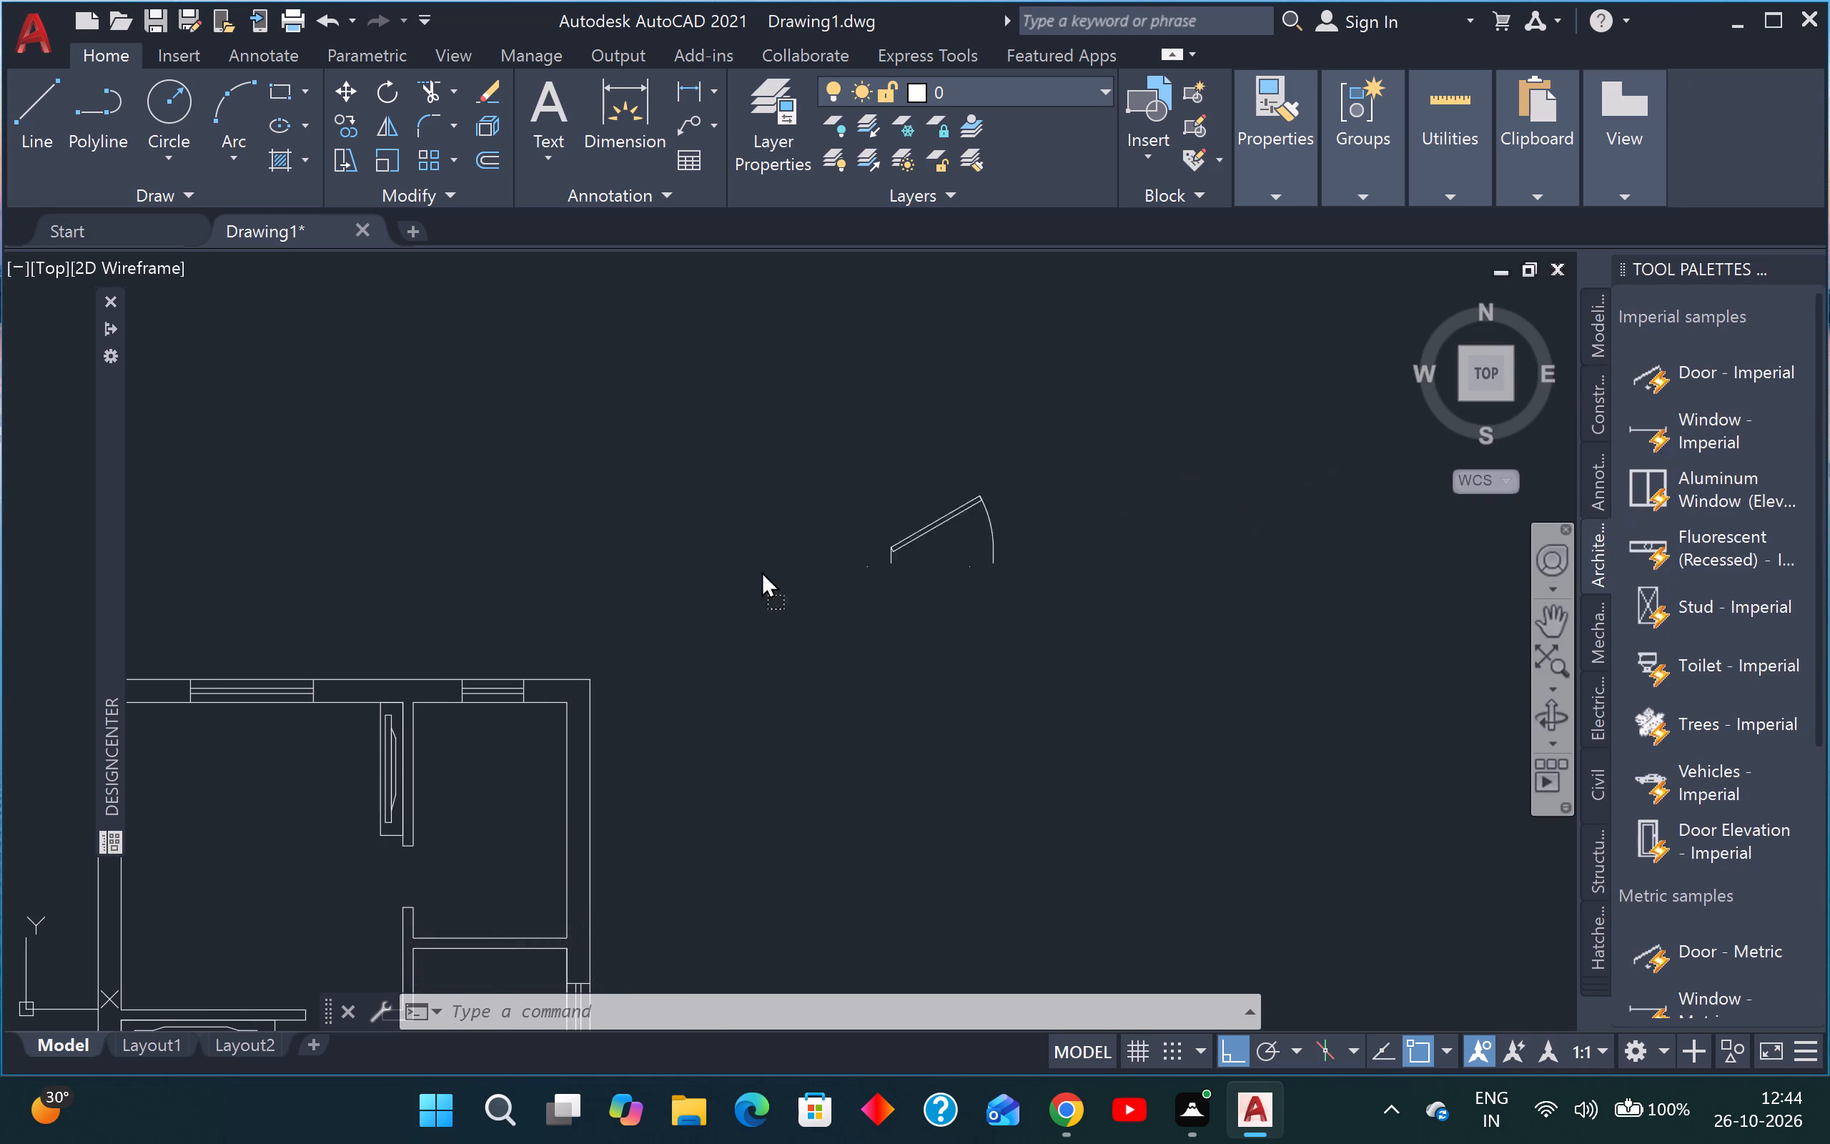
{"action": "left_click_drag", "start_coordinate": [761, 571], "coordinate": [681, 588]}
{"action": "left_click_drag", "start_coordinate": [1681, 361], "coordinate": [885, 544]}
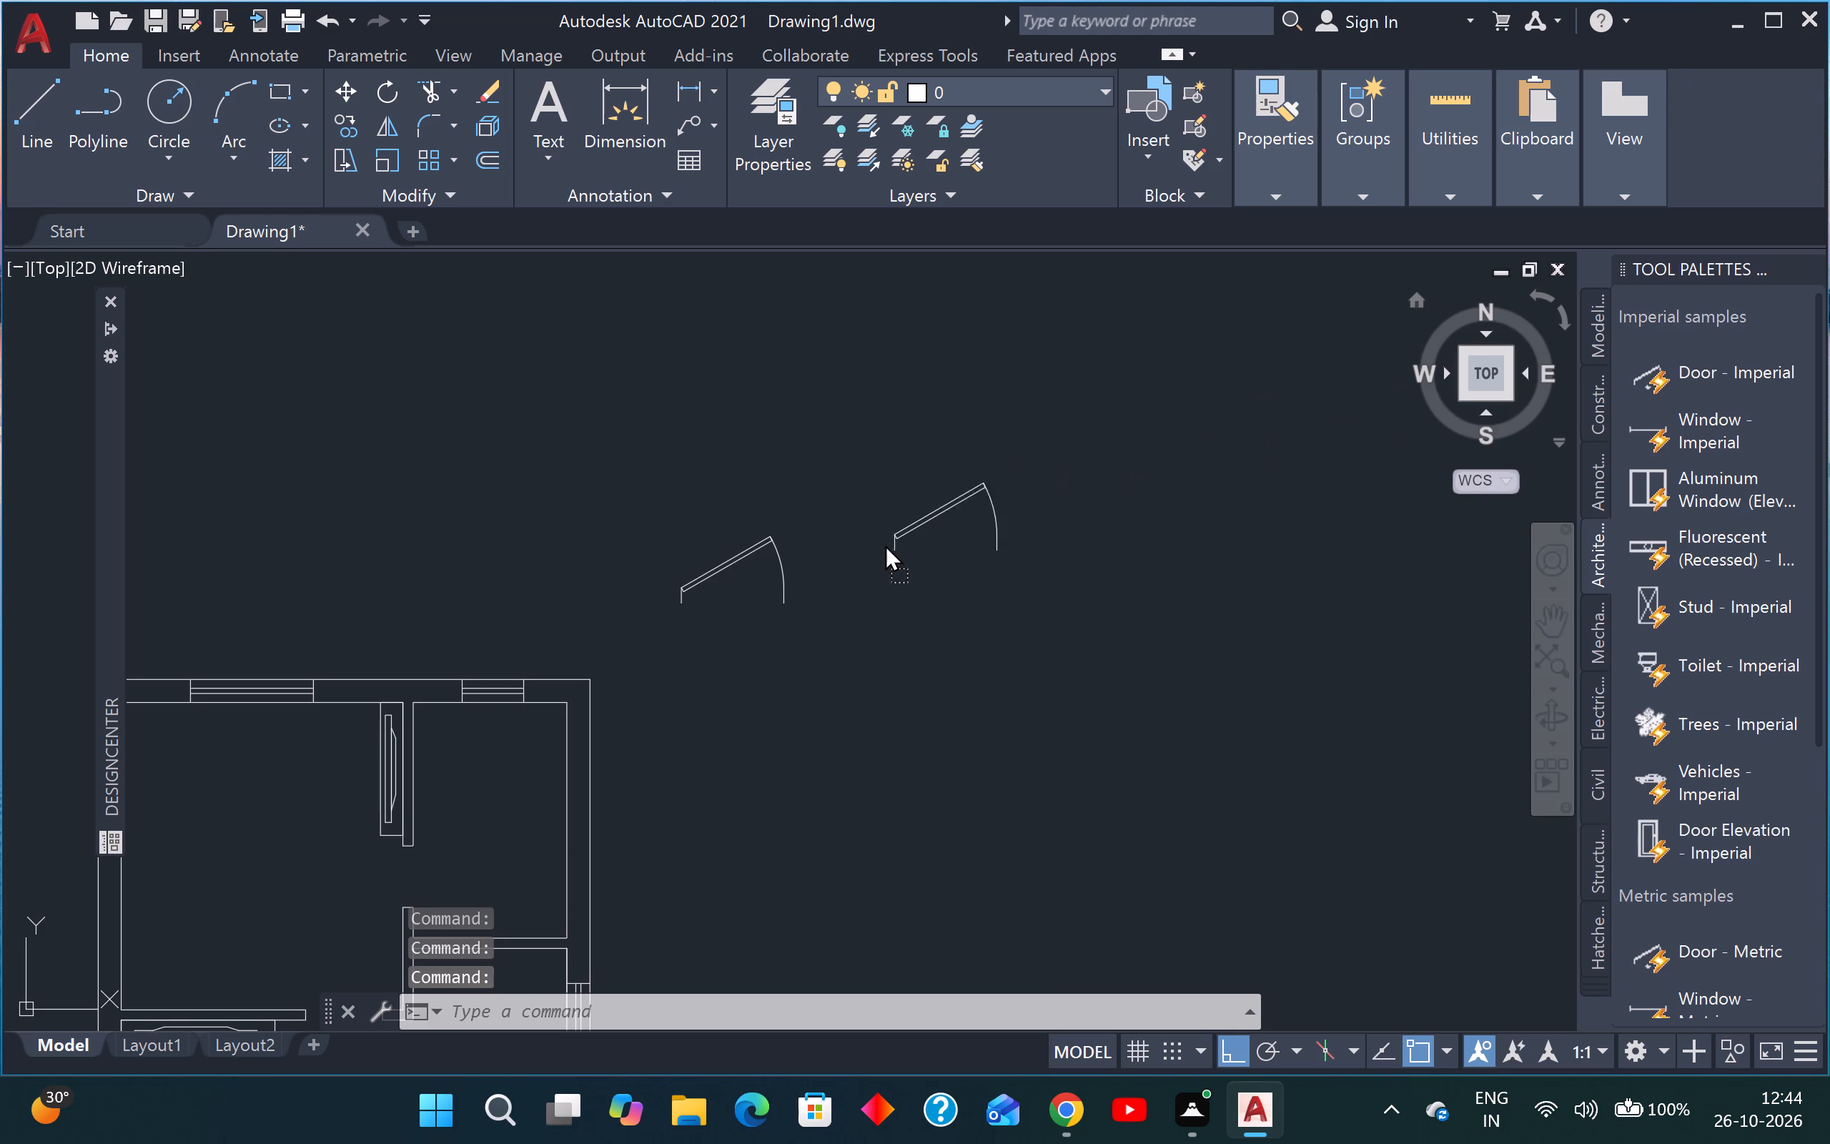
{"action": "left_click_drag", "start_coordinate": [885, 544], "coordinate": [867, 561]}
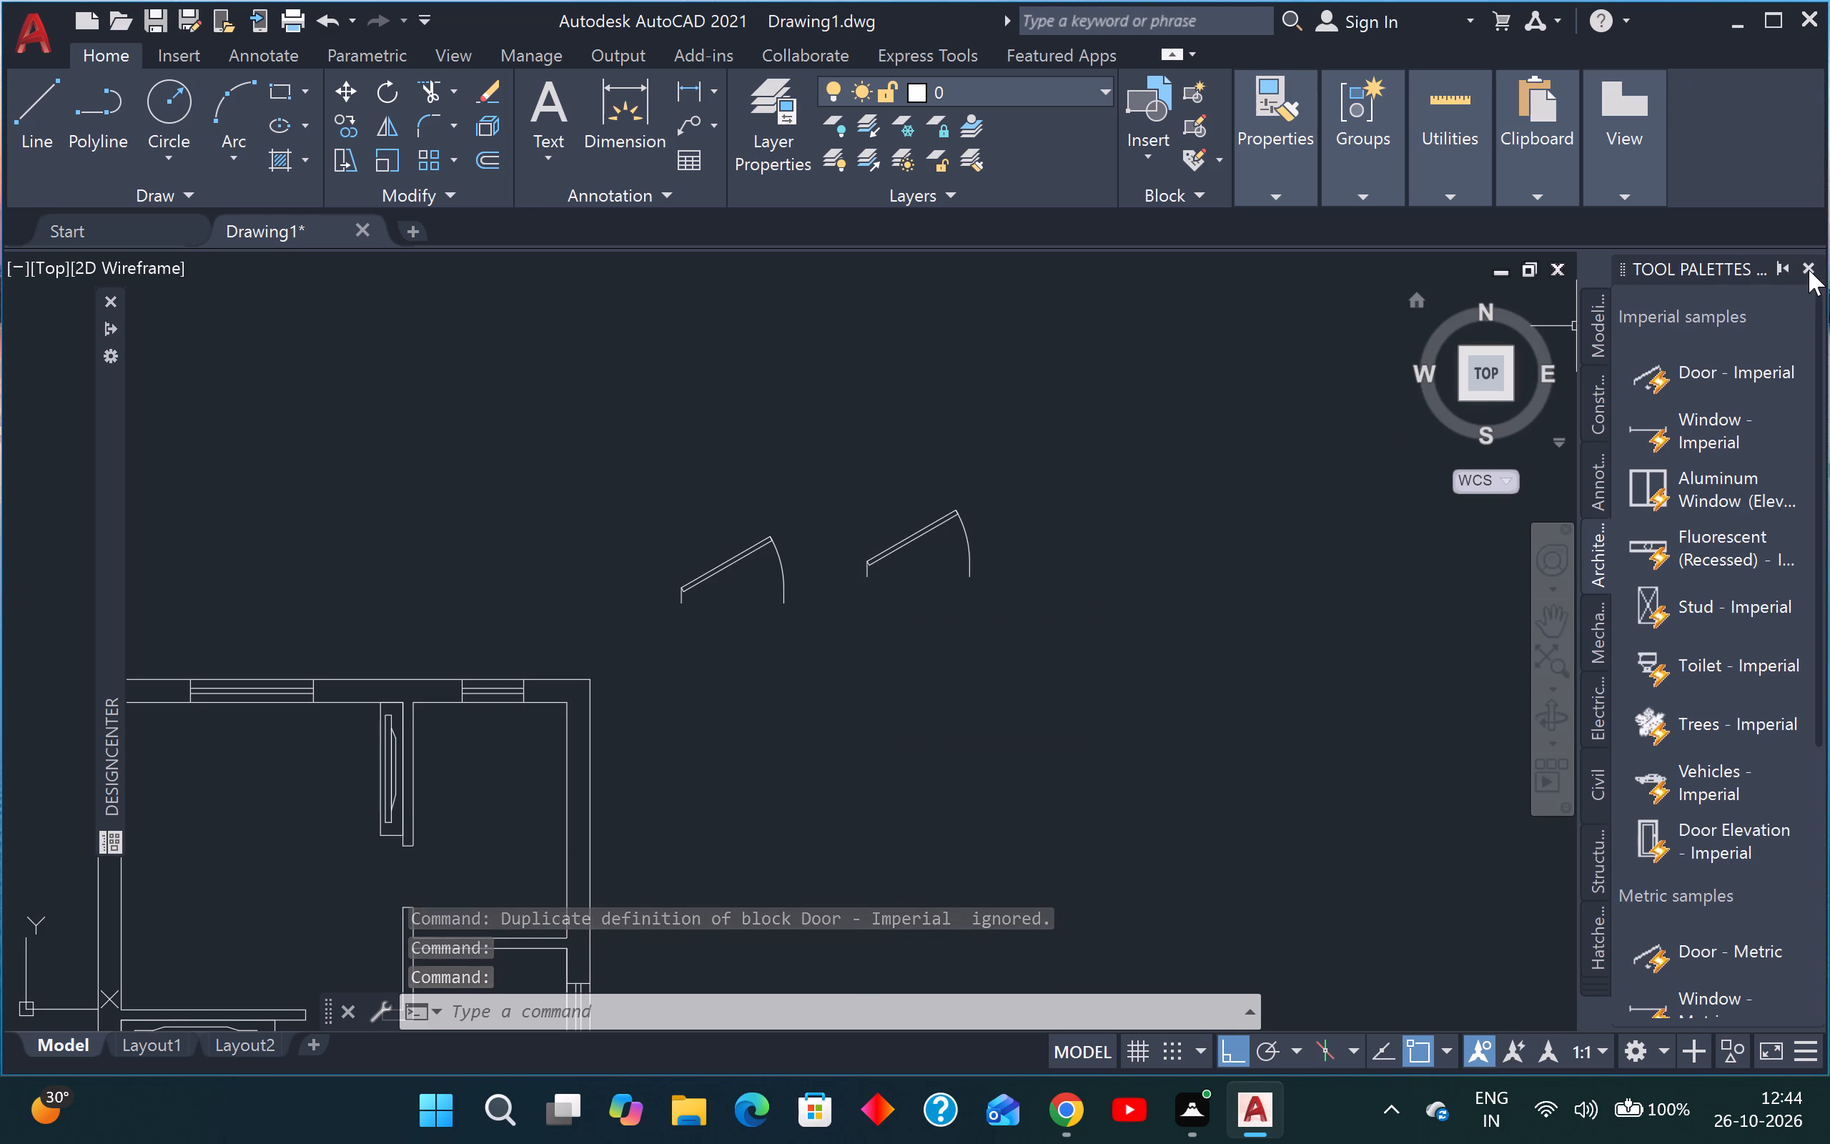
{"action": "left_click", "coordinate": [1809, 270]}
Use Quick measure to examine the widths of the door openings throughout the floor plan.
{"action": "left_click", "coordinate": [1441, 162]}
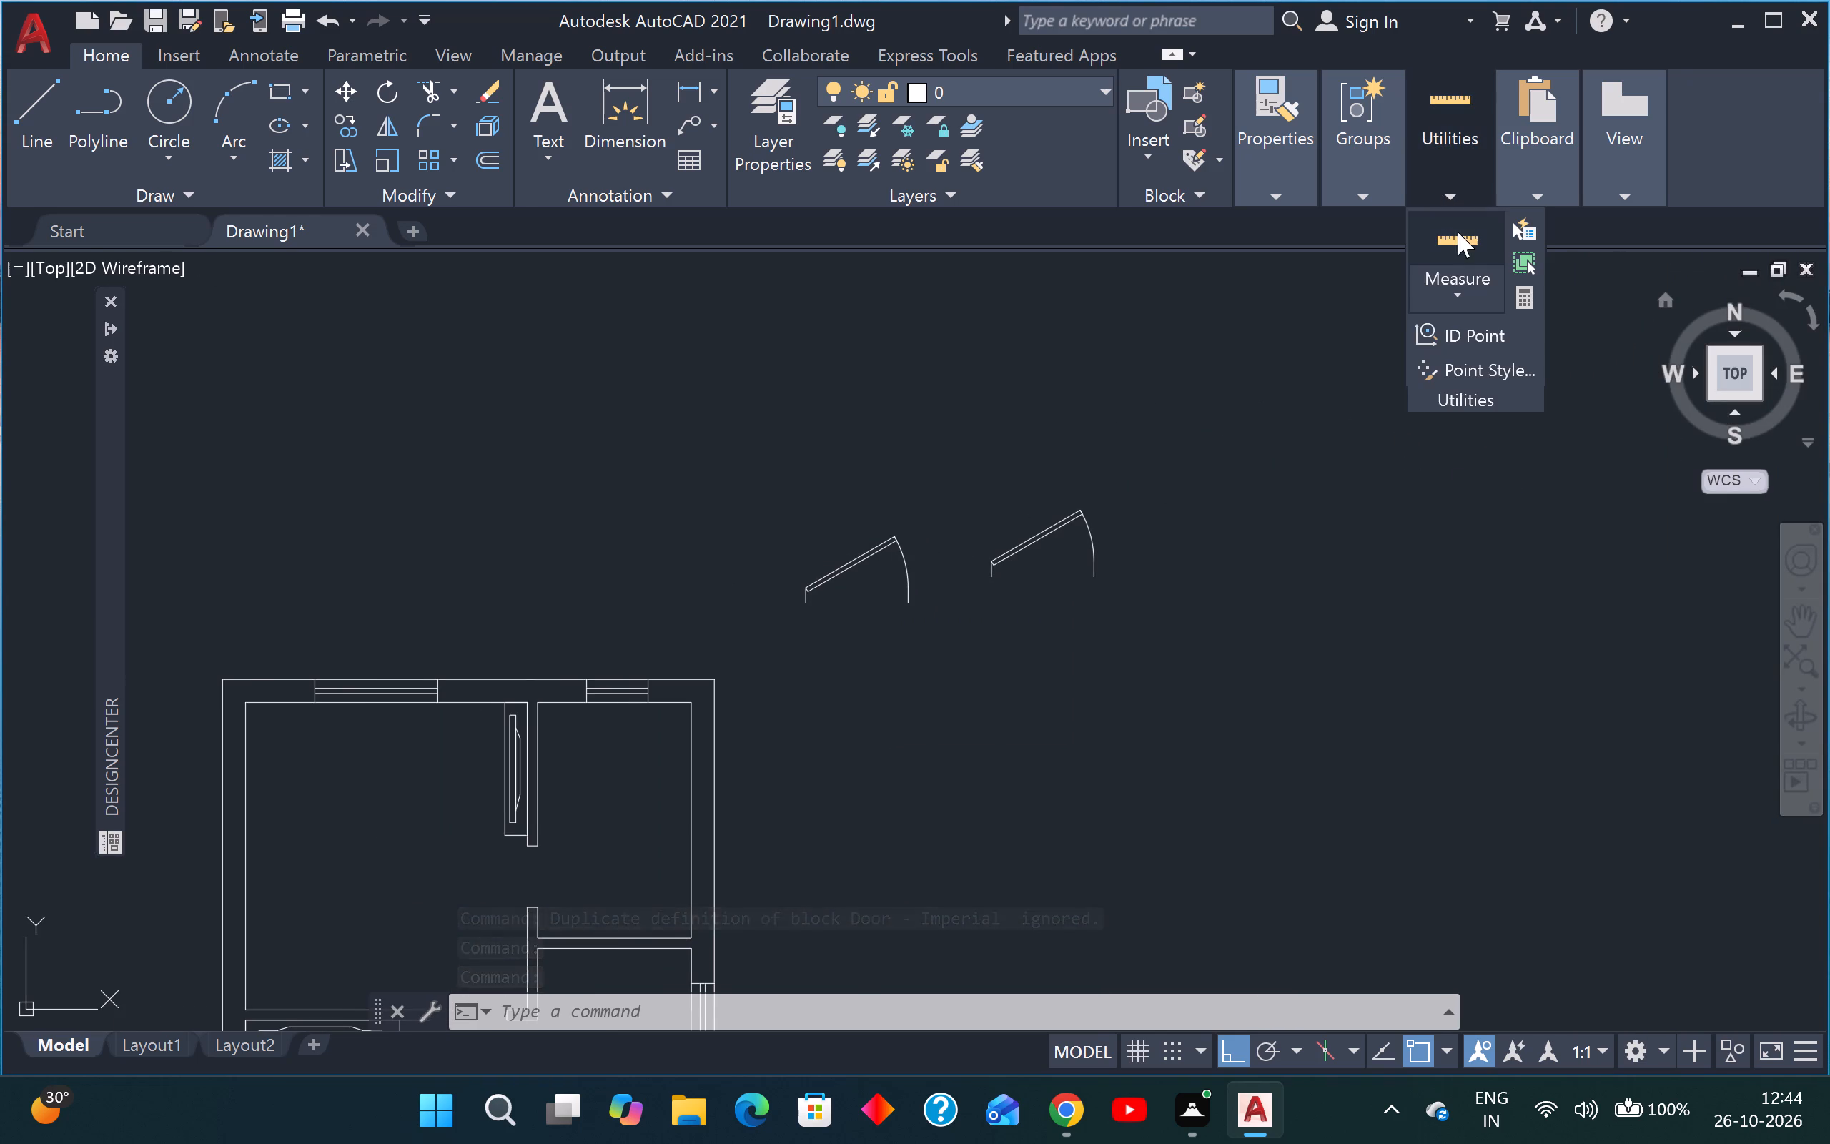
{"action": "left_click", "coordinate": [1458, 233]}
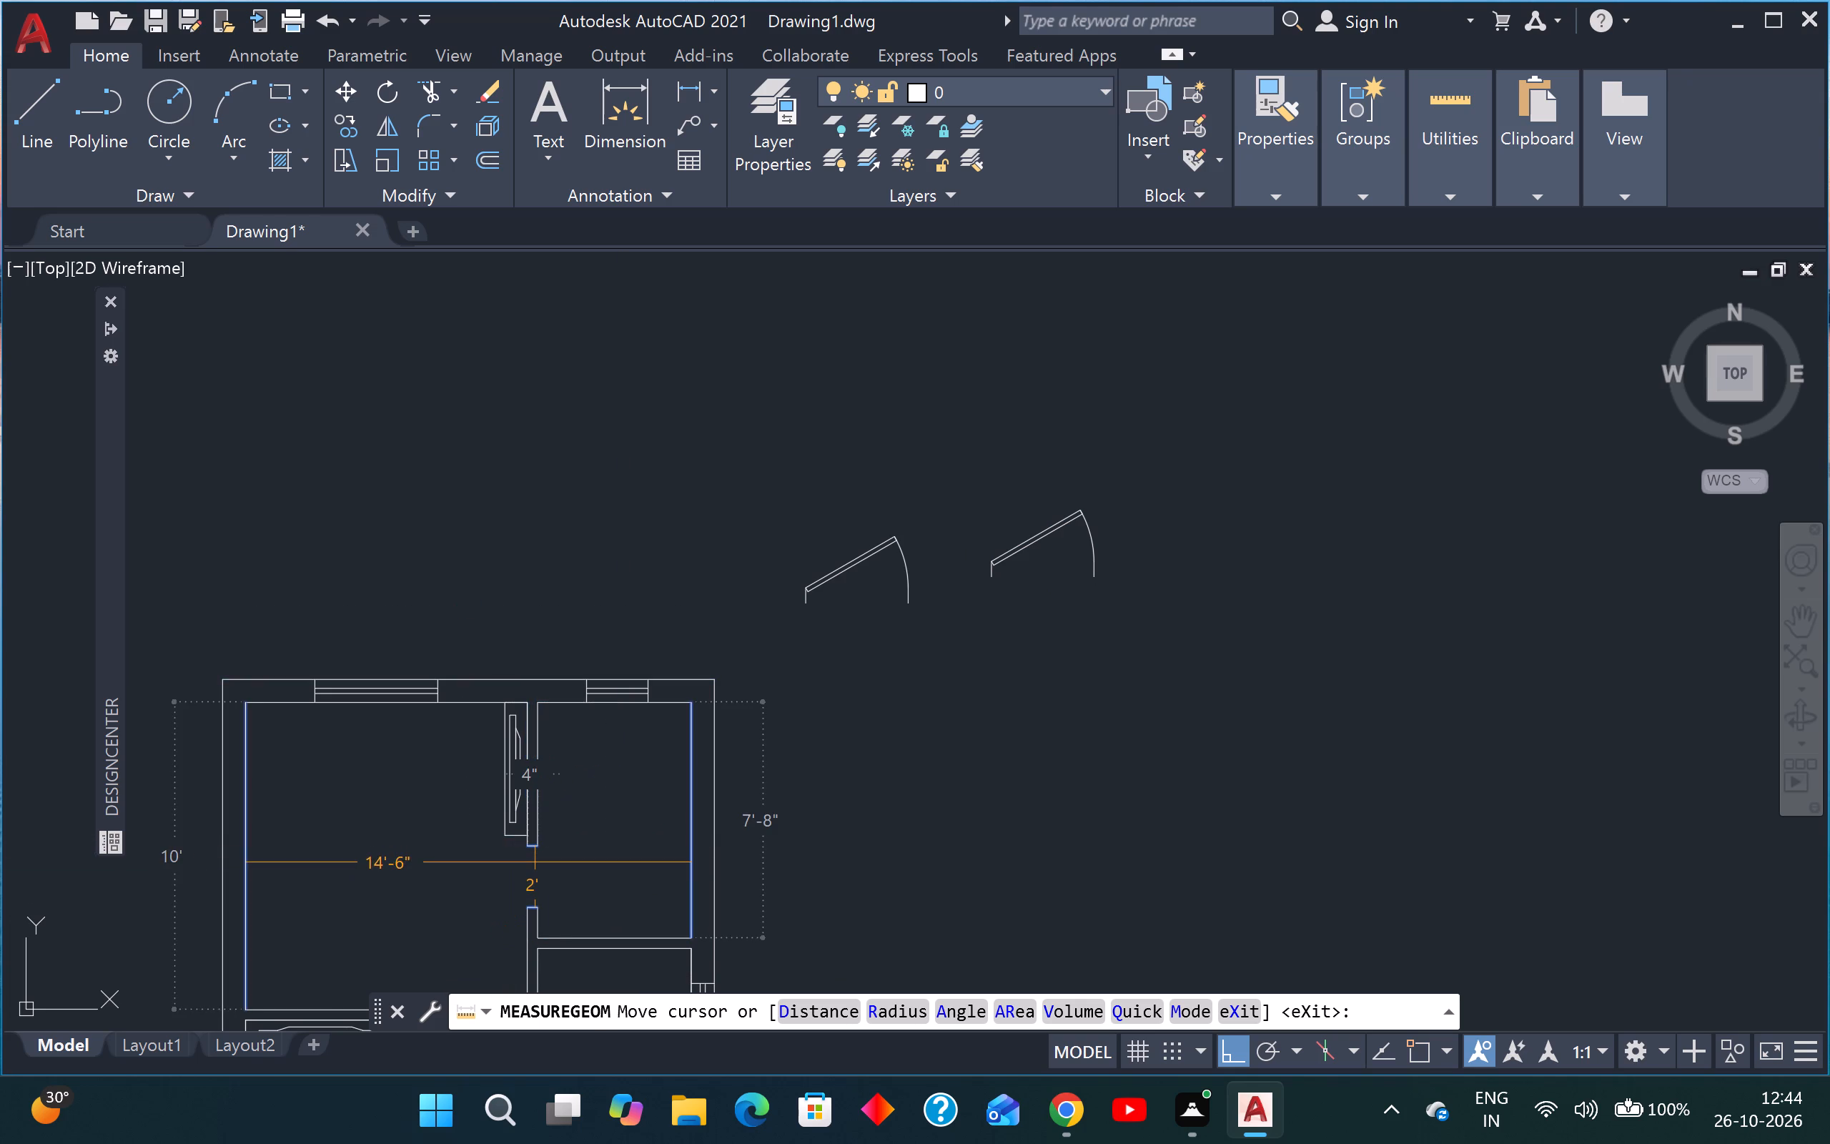
{"action": "scroll", "coordinate": [544, 831], "scroll_direction": "down", "scroll_amount": 3}
{"action": "scroll", "coordinate": [519, 884], "scroll_direction": "up", "scroll_amount": 3}
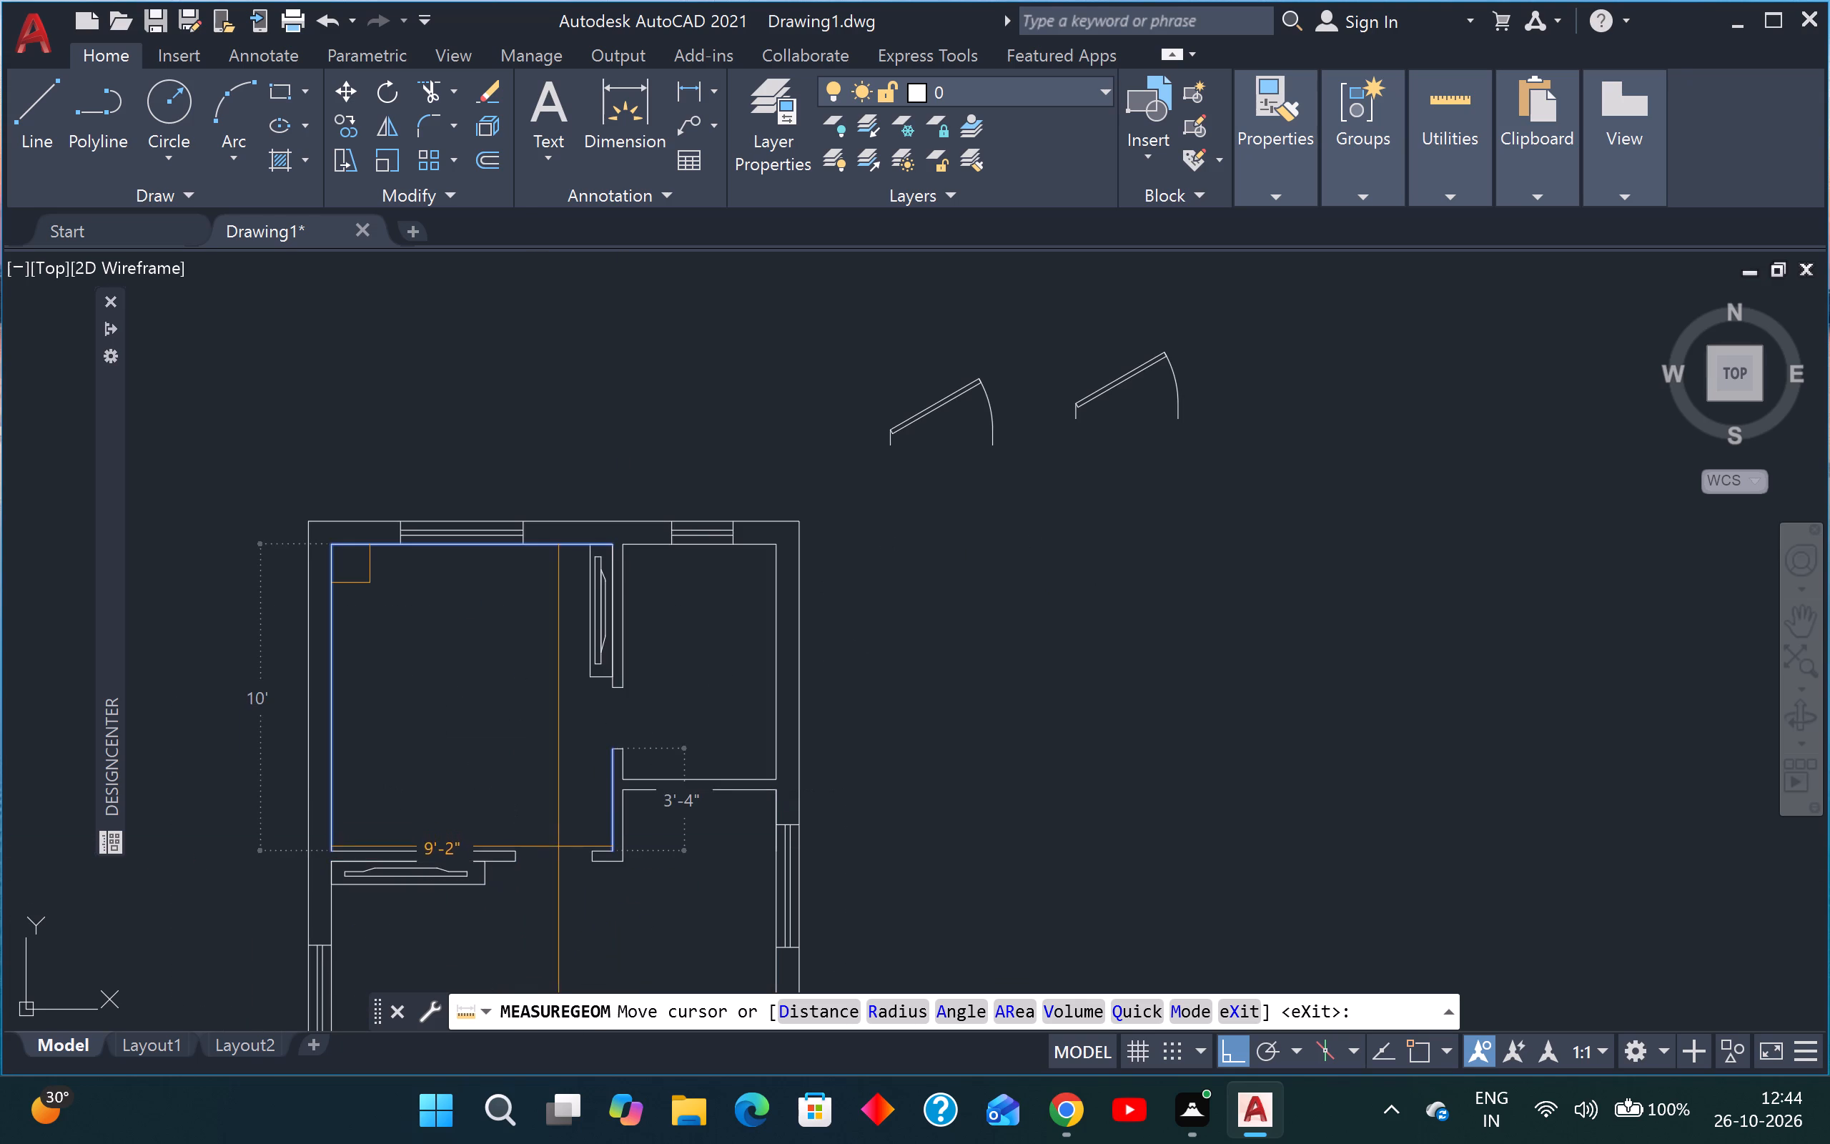
{"action": "scroll", "coordinate": [558, 822], "scroll_direction": "down", "scroll_amount": 4}
{"action": "scroll", "coordinate": [552, 882], "scroll_direction": "up", "scroll_amount": 3}
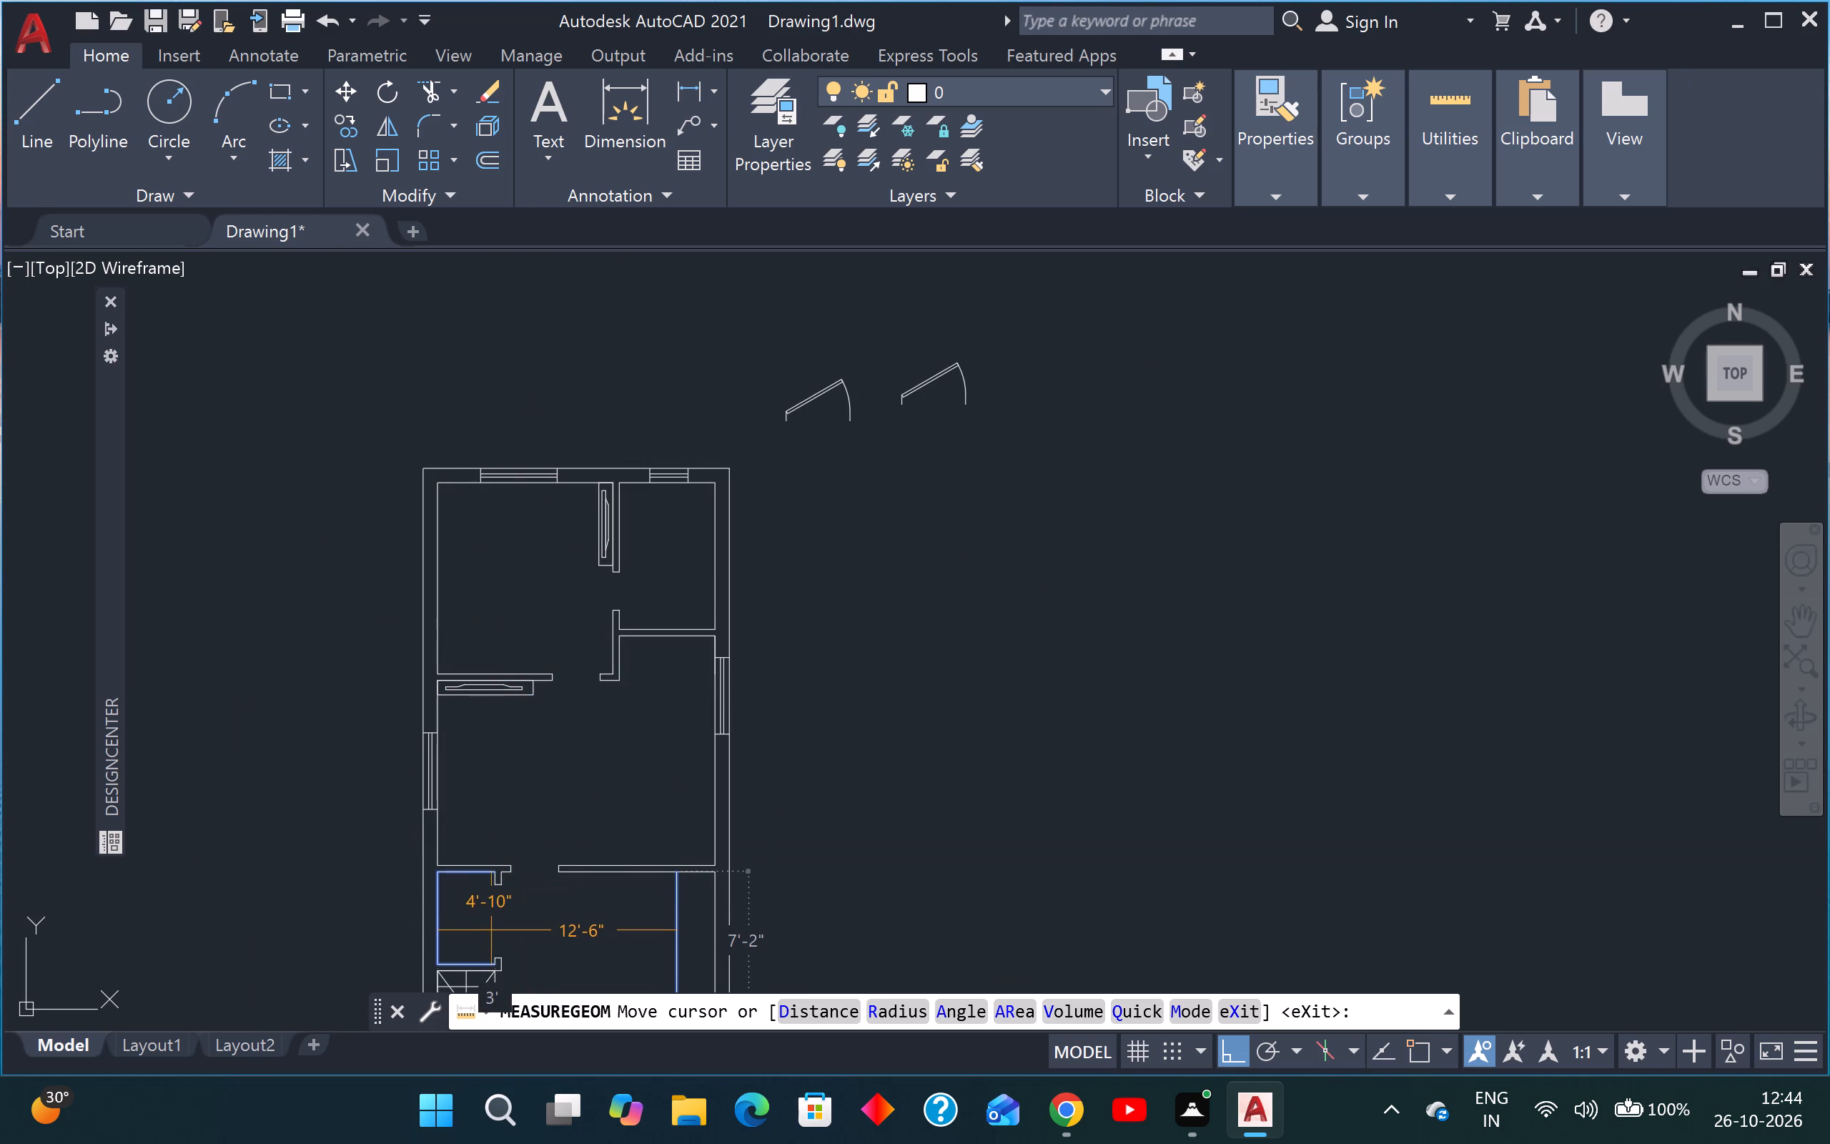
{"action": "scroll", "coordinate": [493, 930], "scroll_direction": "up", "scroll_amount": 3}
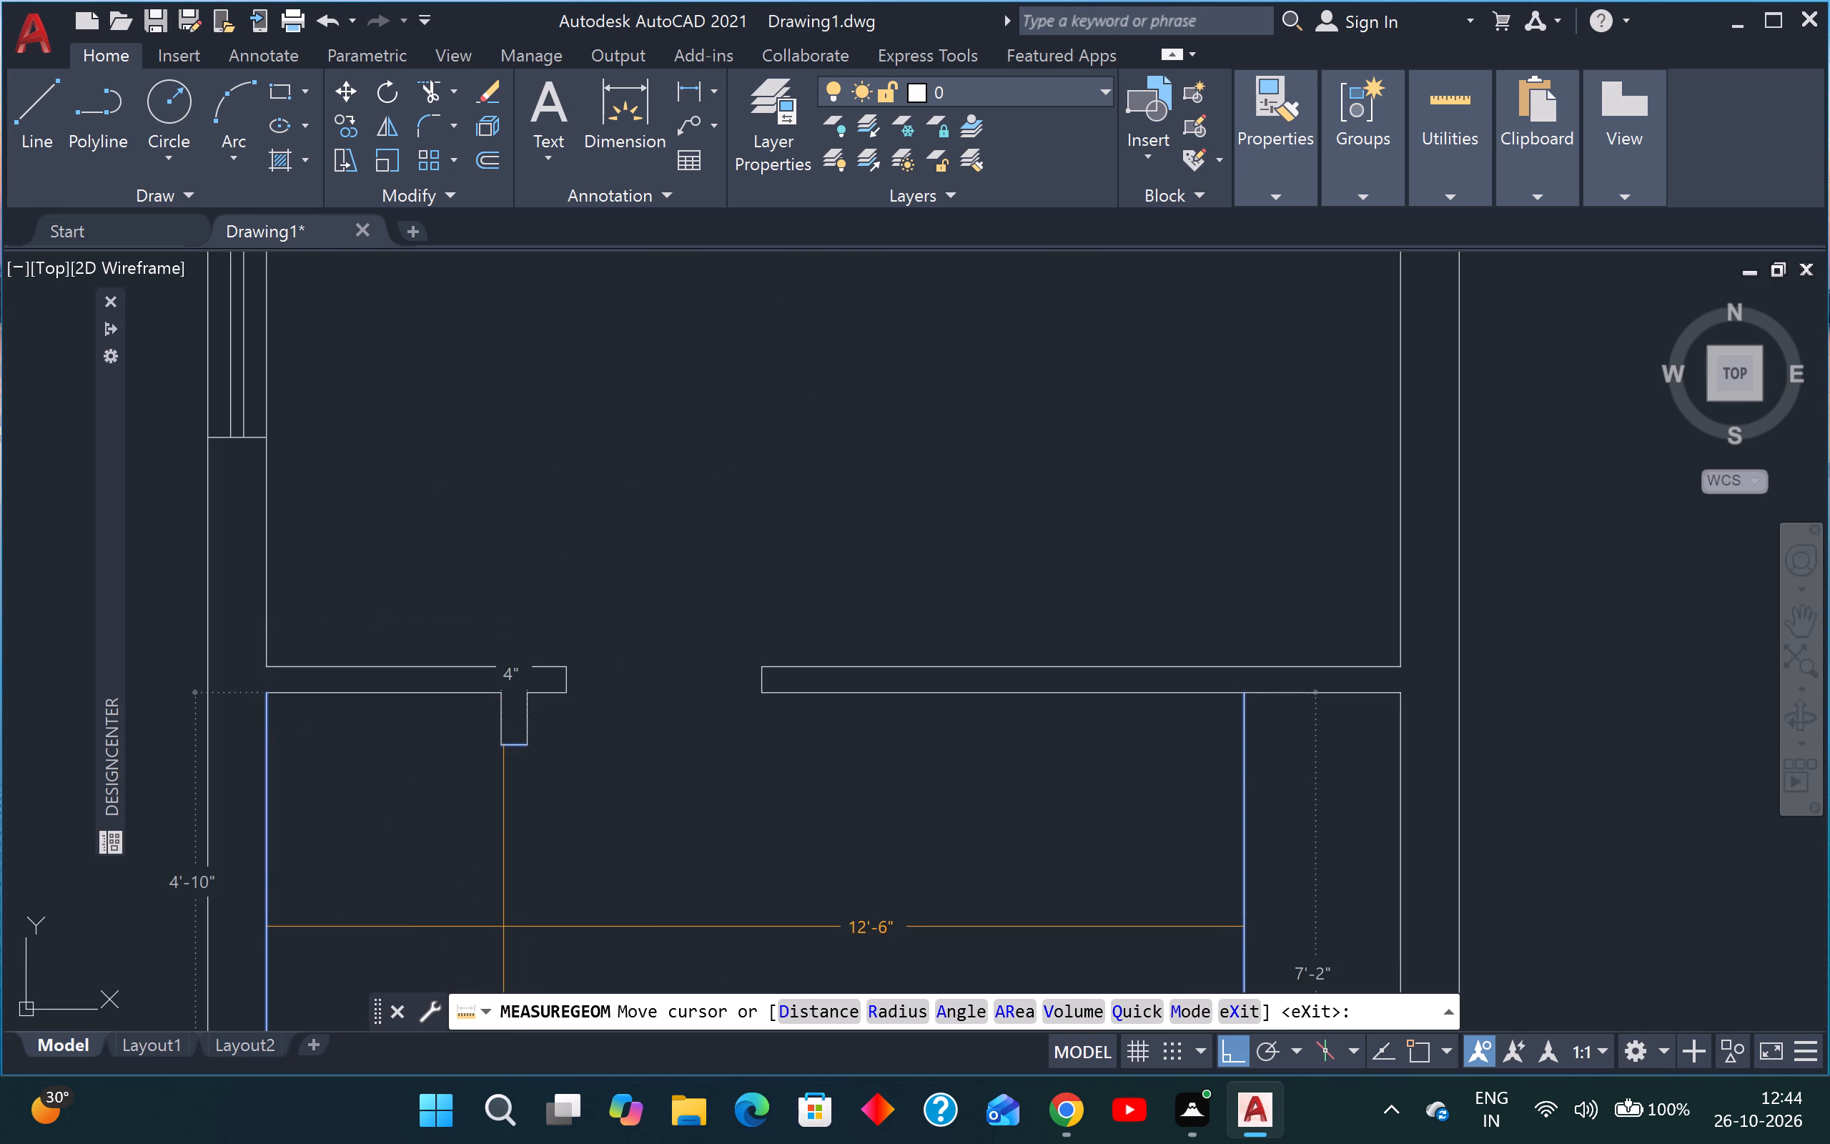
{"action": "scroll", "coordinate": [503, 927], "scroll_direction": "down", "scroll_amount": 7}
{"action": "scroll", "coordinate": [521, 937], "scroll_direction": "up", "scroll_amount": 5}
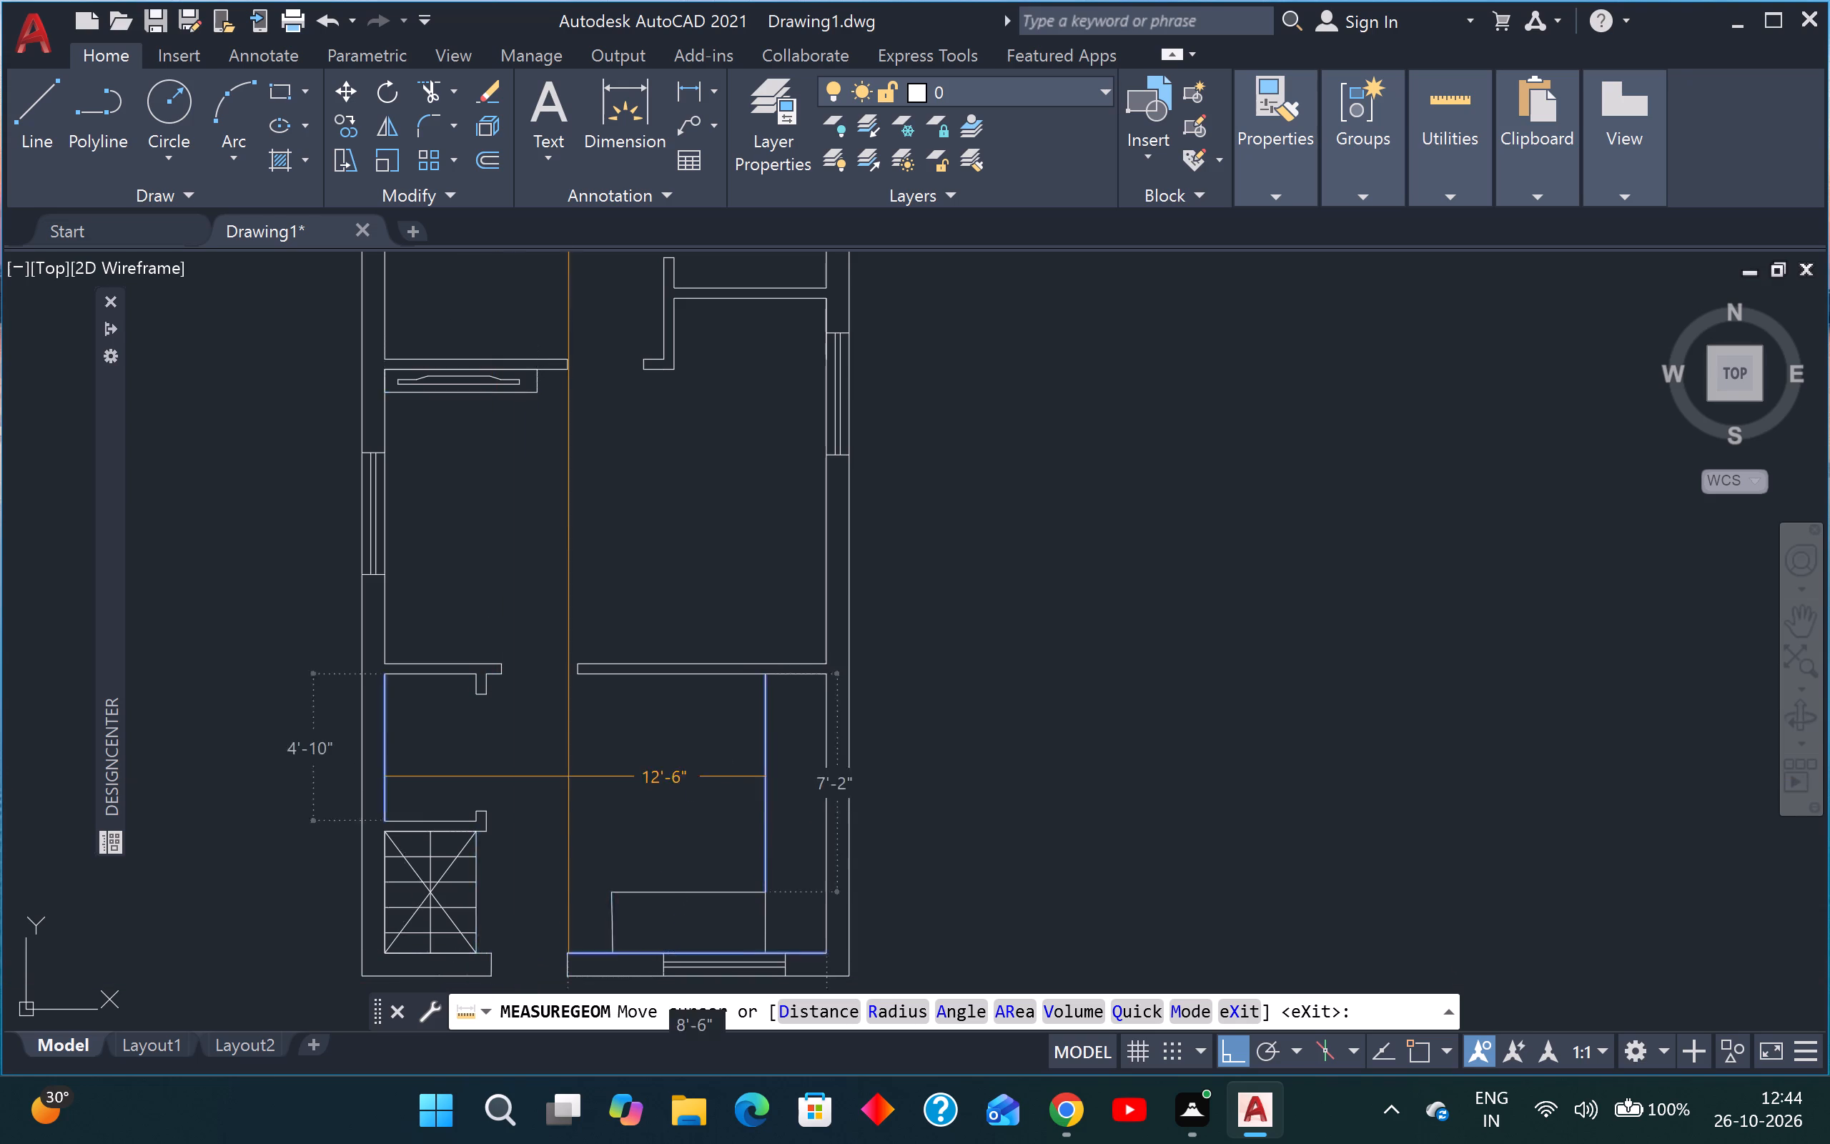
{"action": "scroll", "coordinate": [568, 776], "scroll_direction": "down", "scroll_amount": 3}
{"action": "key", "text": "Escape"}
Draw a horizontal 2' reference line just below the eastern door symbol.
{"action": "scroll", "coordinate": [670, 587], "scroll_direction": "up", "scroll_amount": 4}
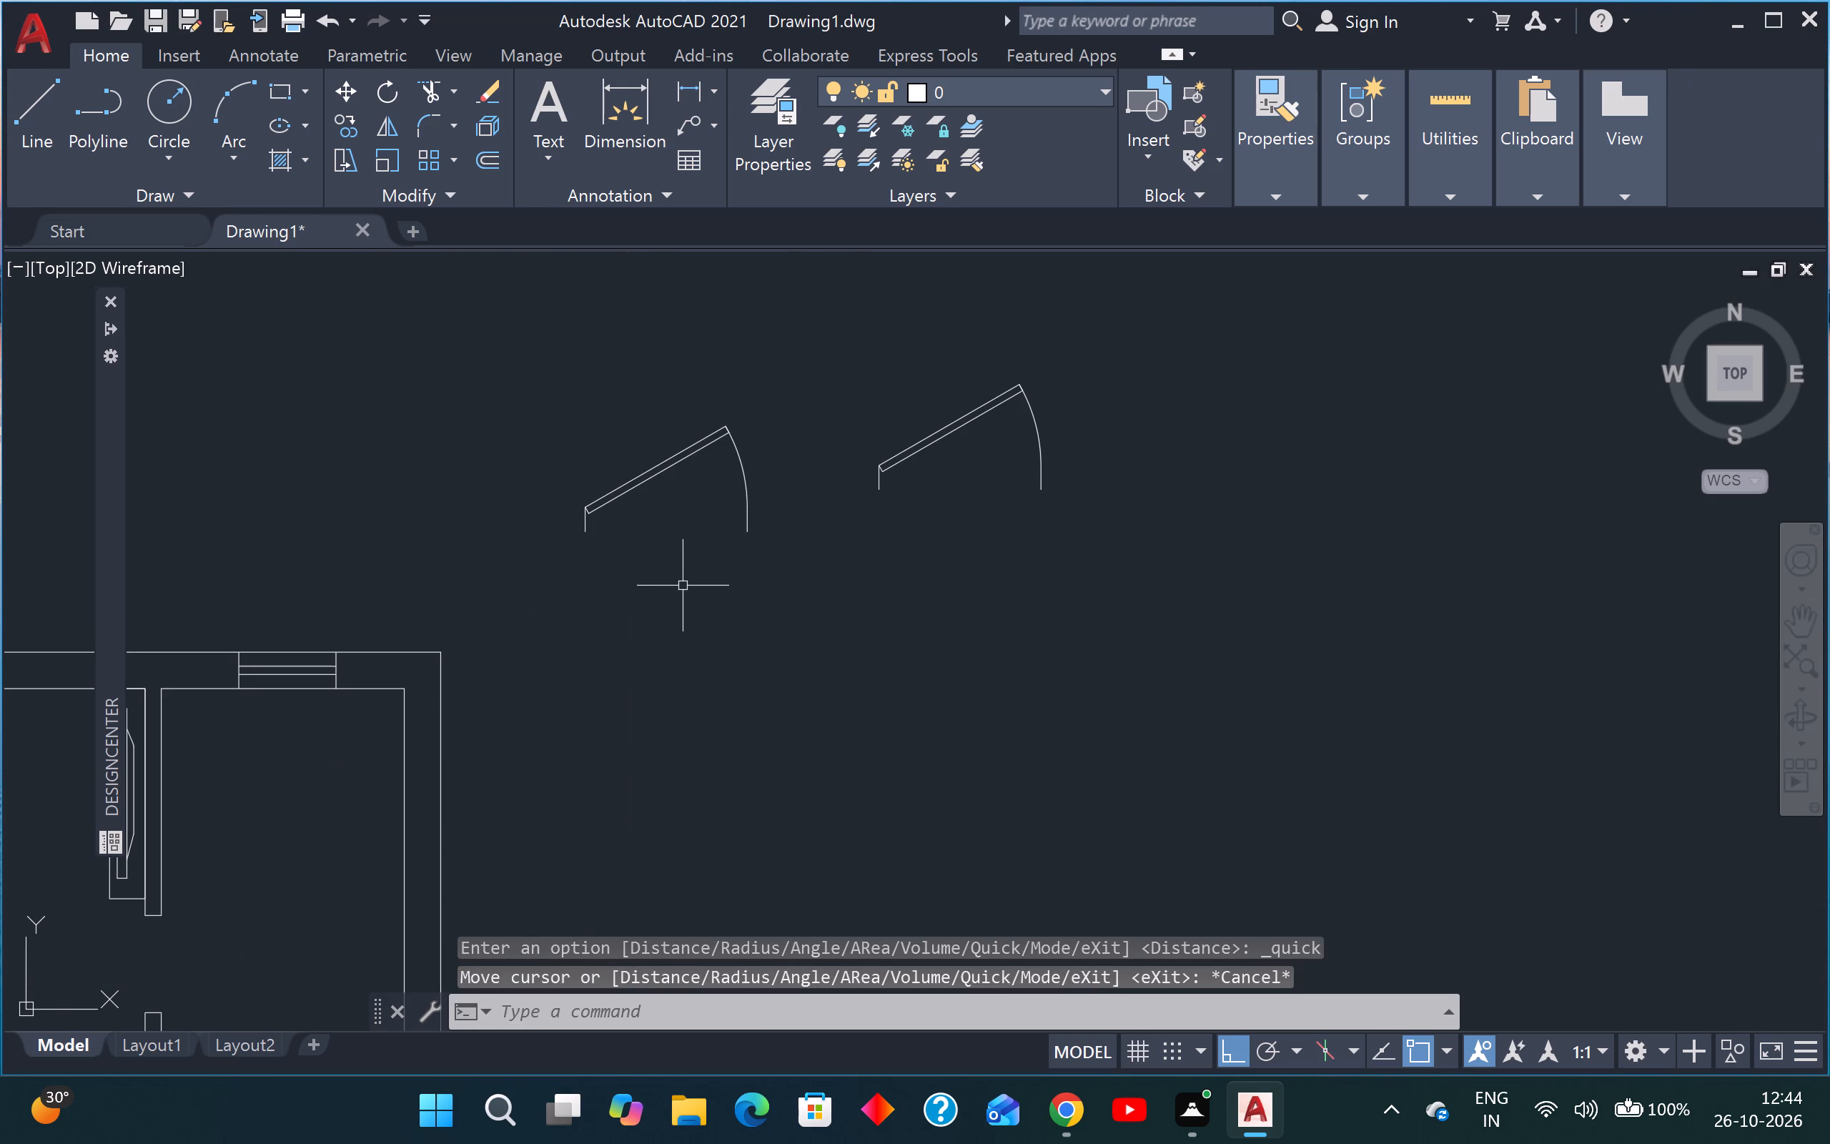
{"action": "type", "text": "l"}
{"action": "key", "text": "space"}
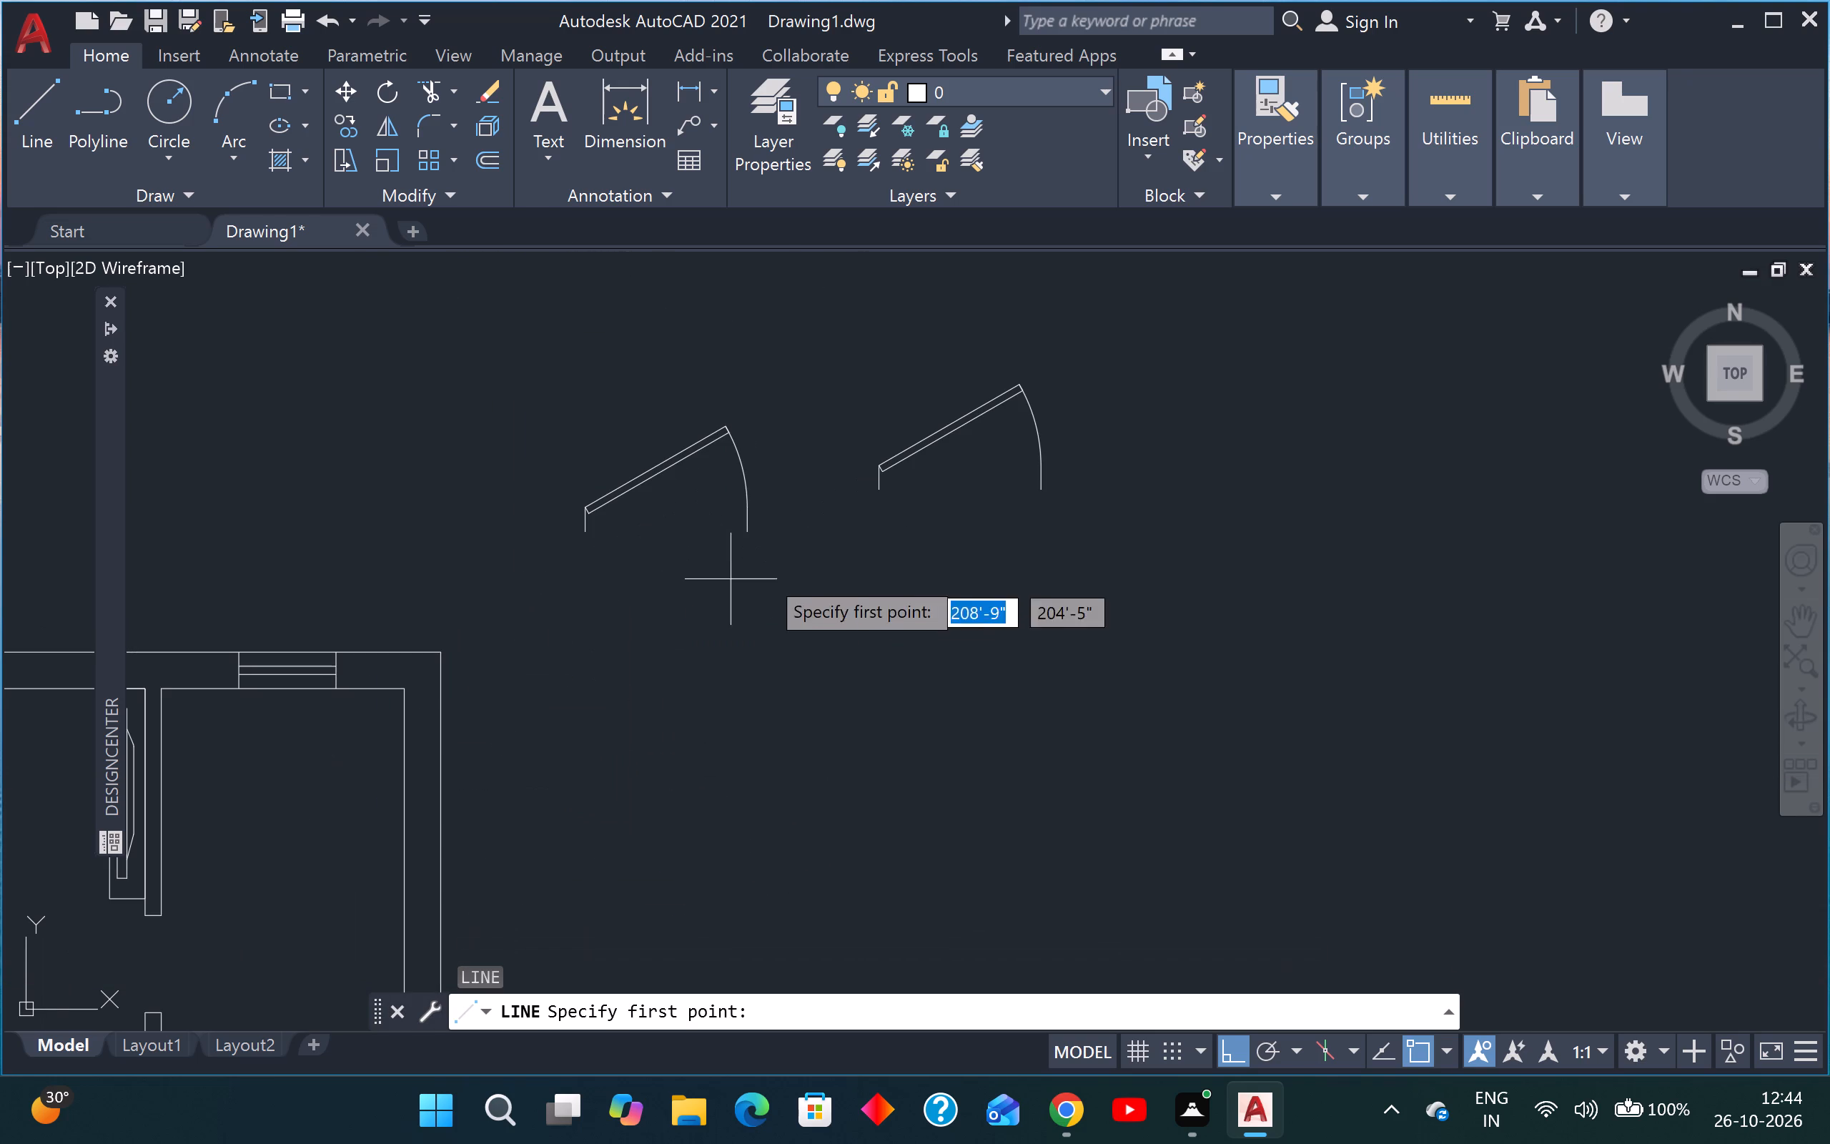
{"action": "left_click_drag", "start_coordinate": [1094, 552], "coordinate": [1083, 553]}
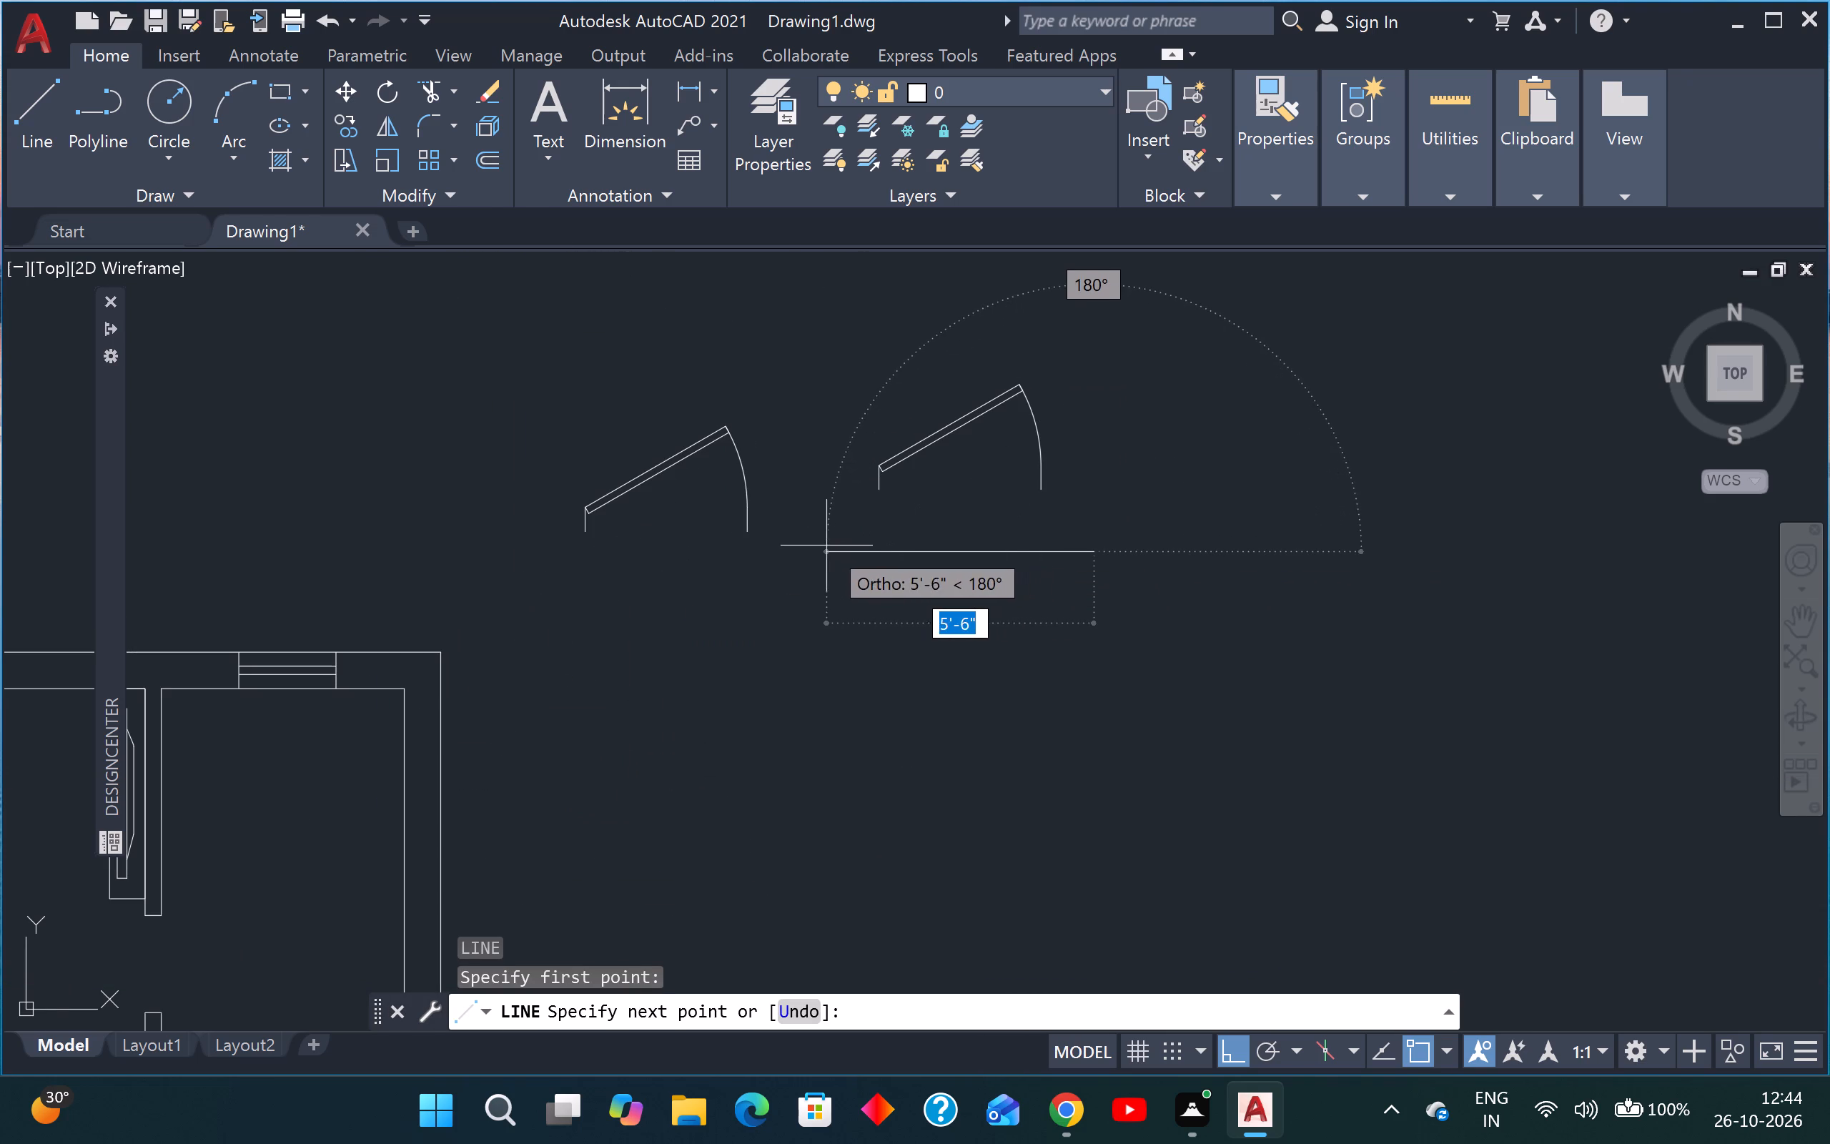
{"action": "type", "text": "2'"}
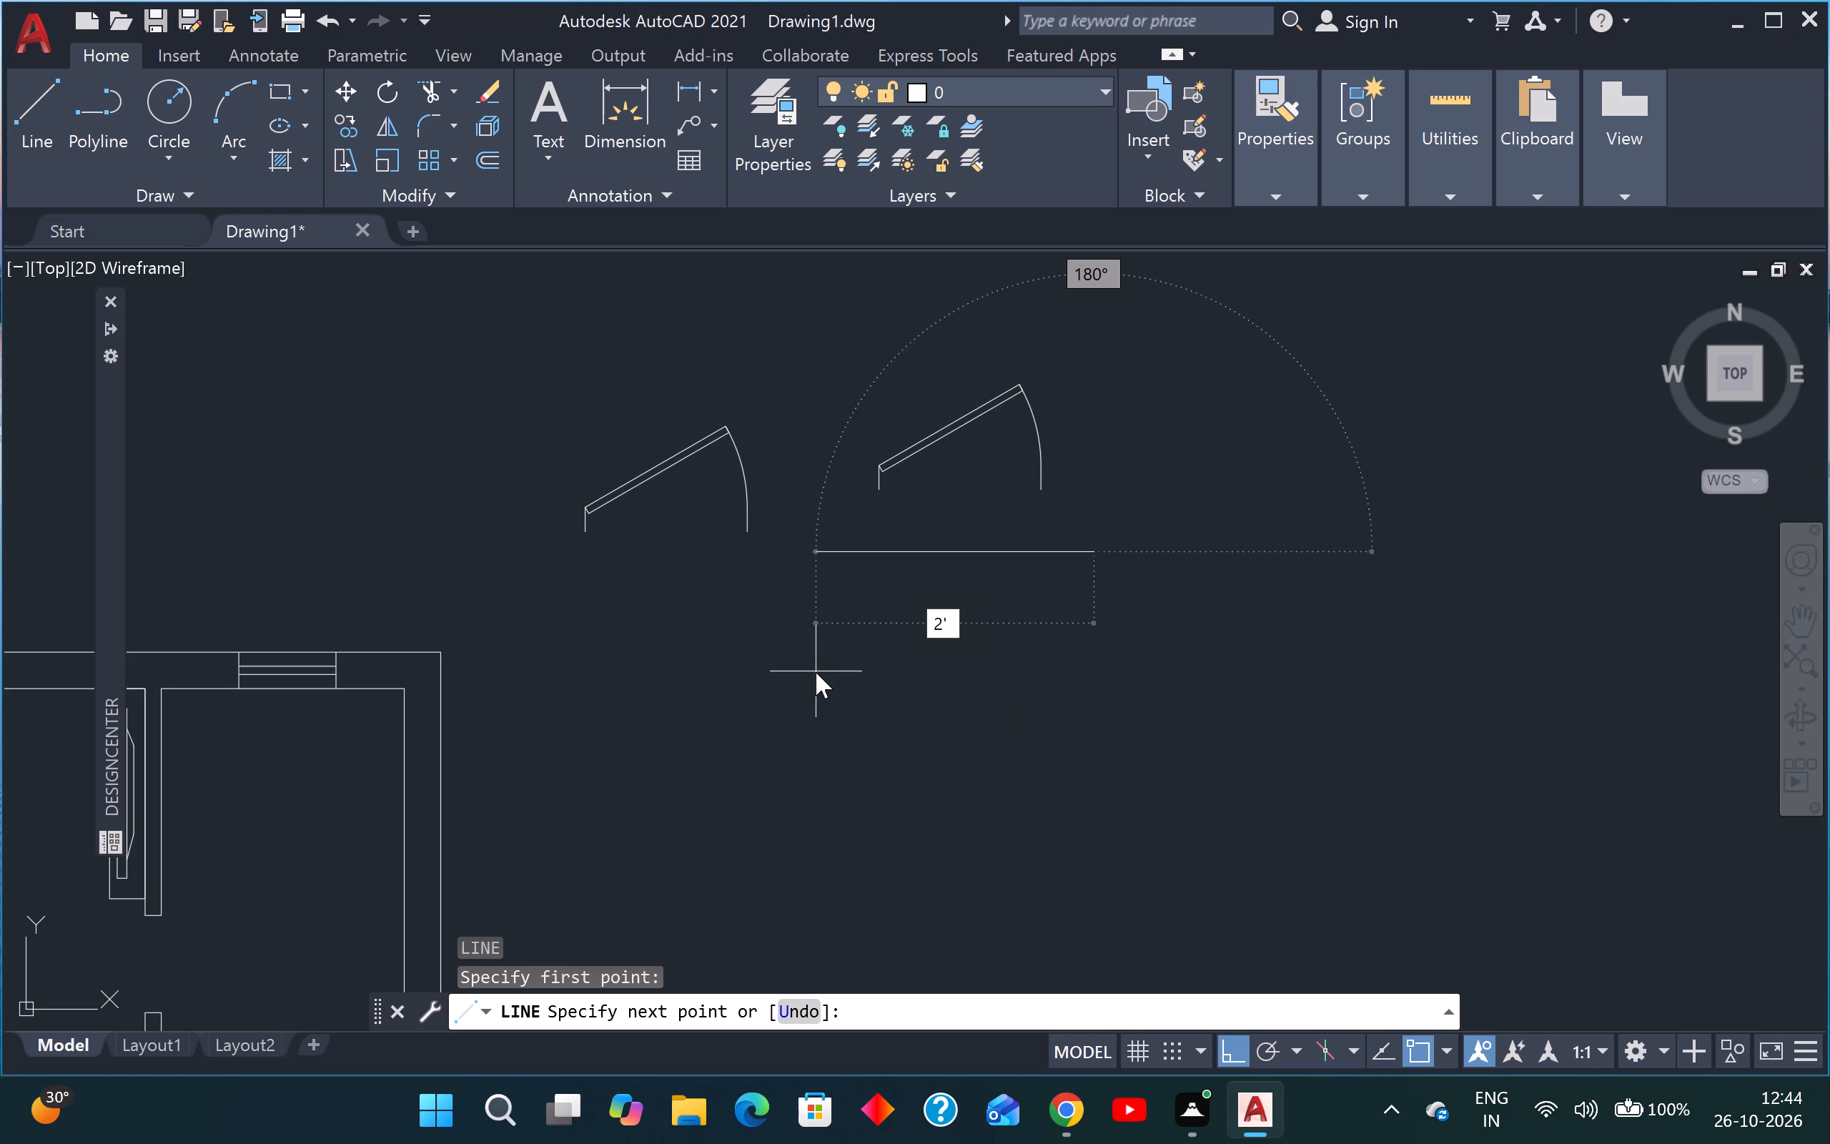
{"action": "key", "text": "Return"}
{"action": "key", "text": "Escape"}
Draw a horizontal 2'6" reference line just below the western door symbol.
{"action": "type", "text": "l"}
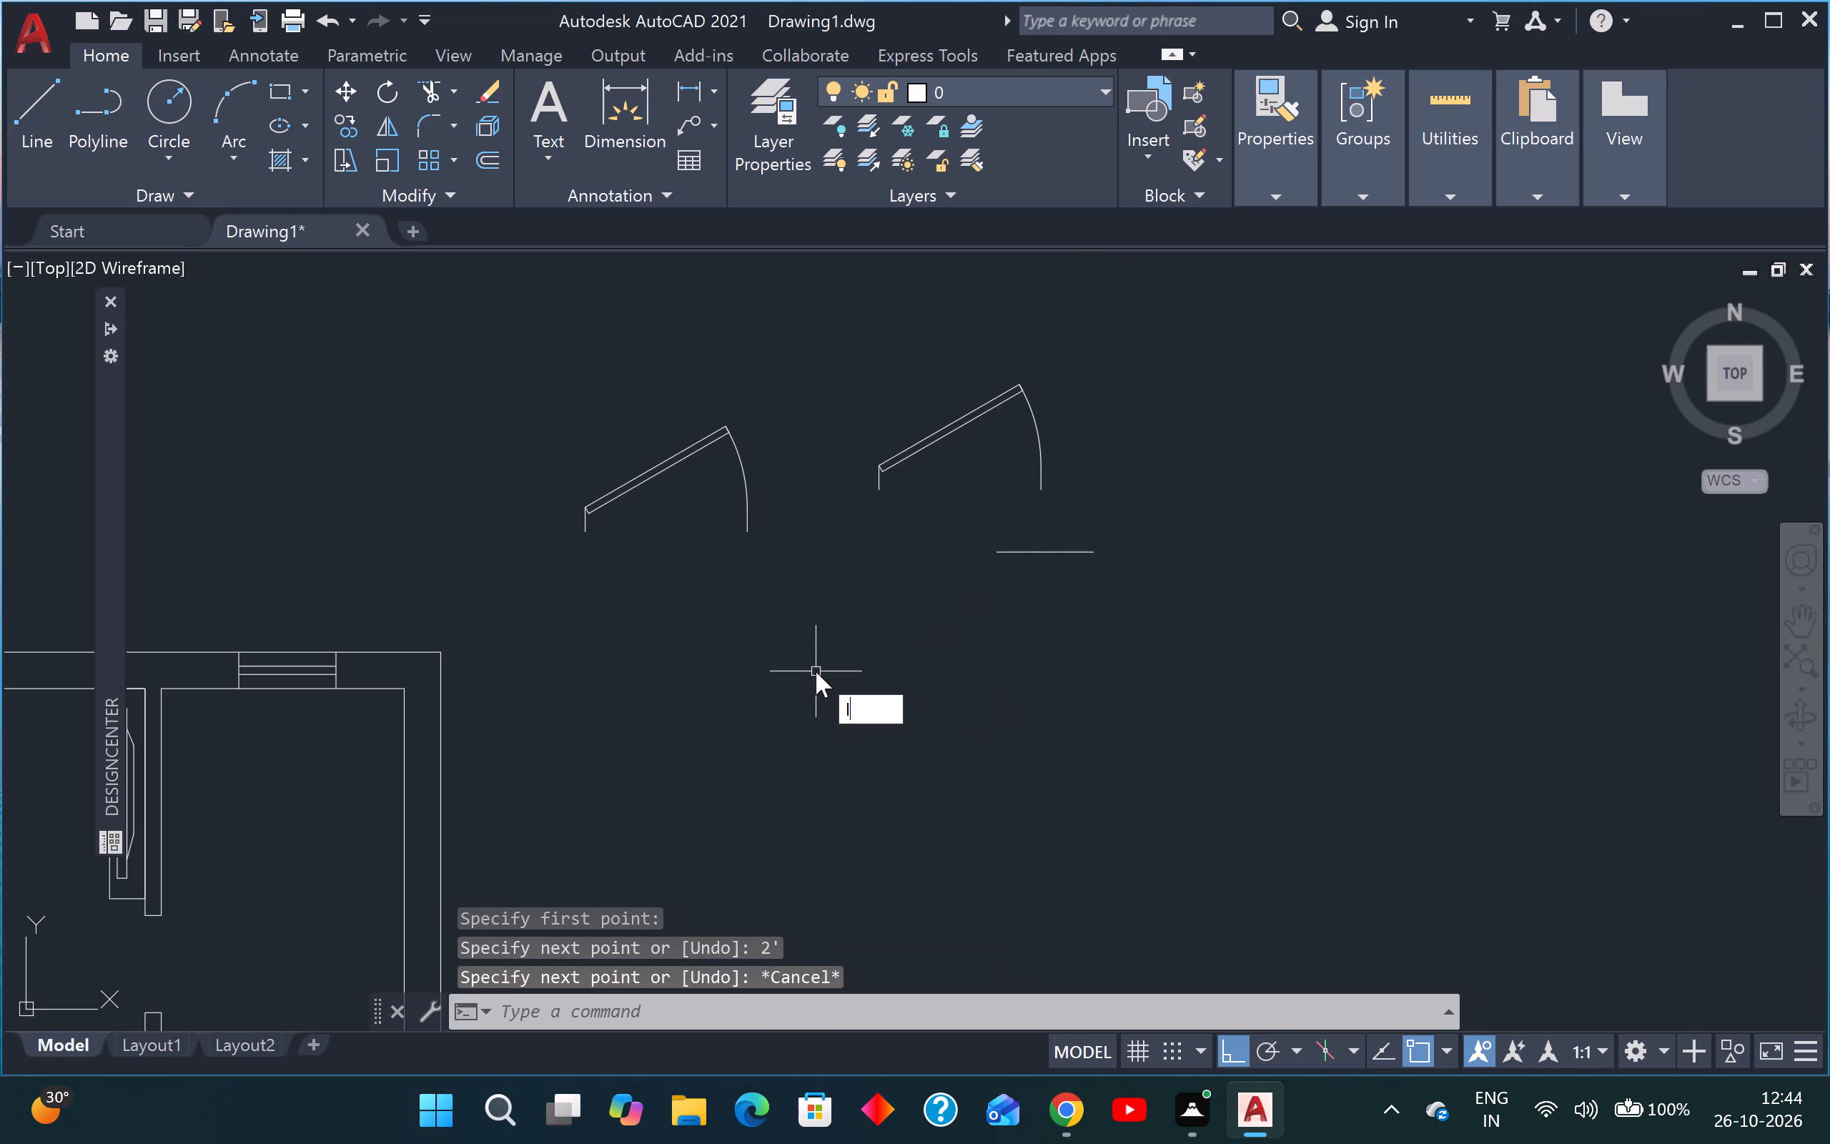
{"action": "key", "text": "space"}
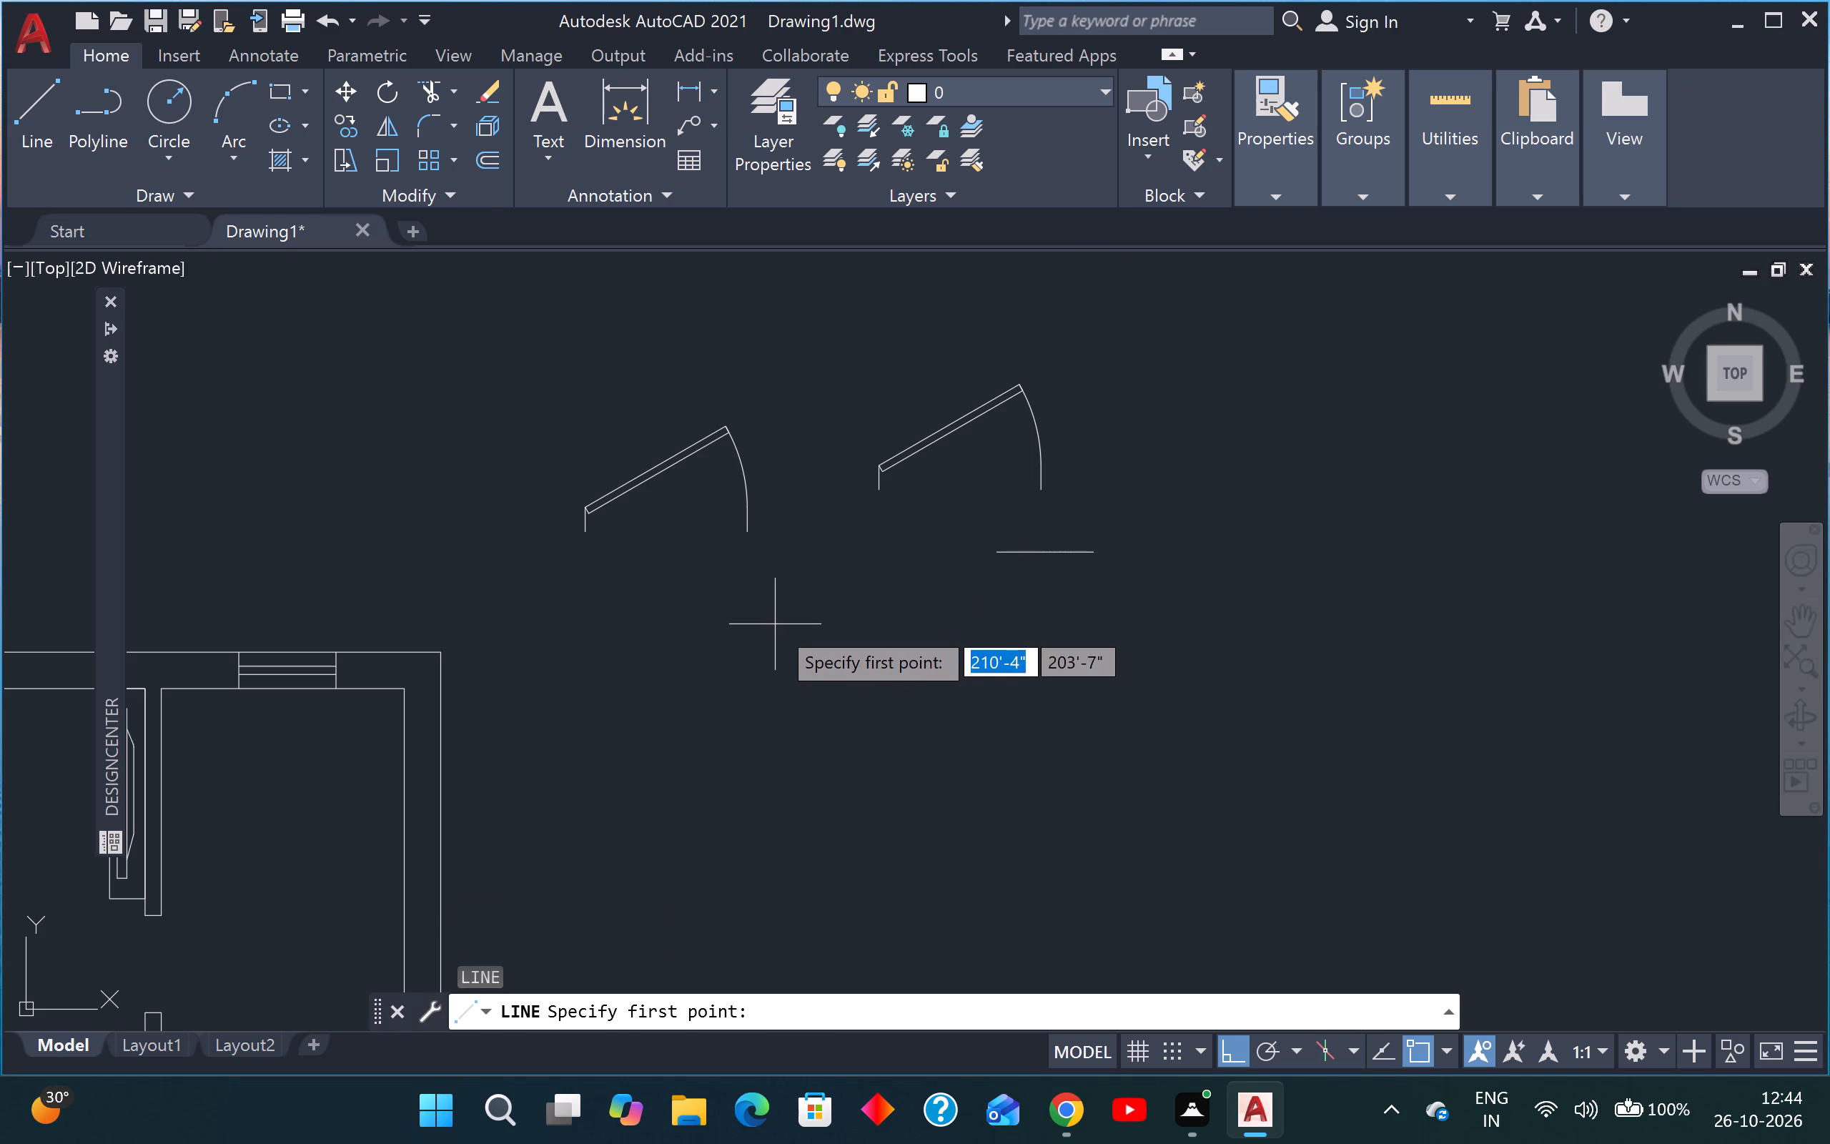
{"action": "left_click_drag", "start_coordinate": [756, 581], "coordinate": [749, 583]}
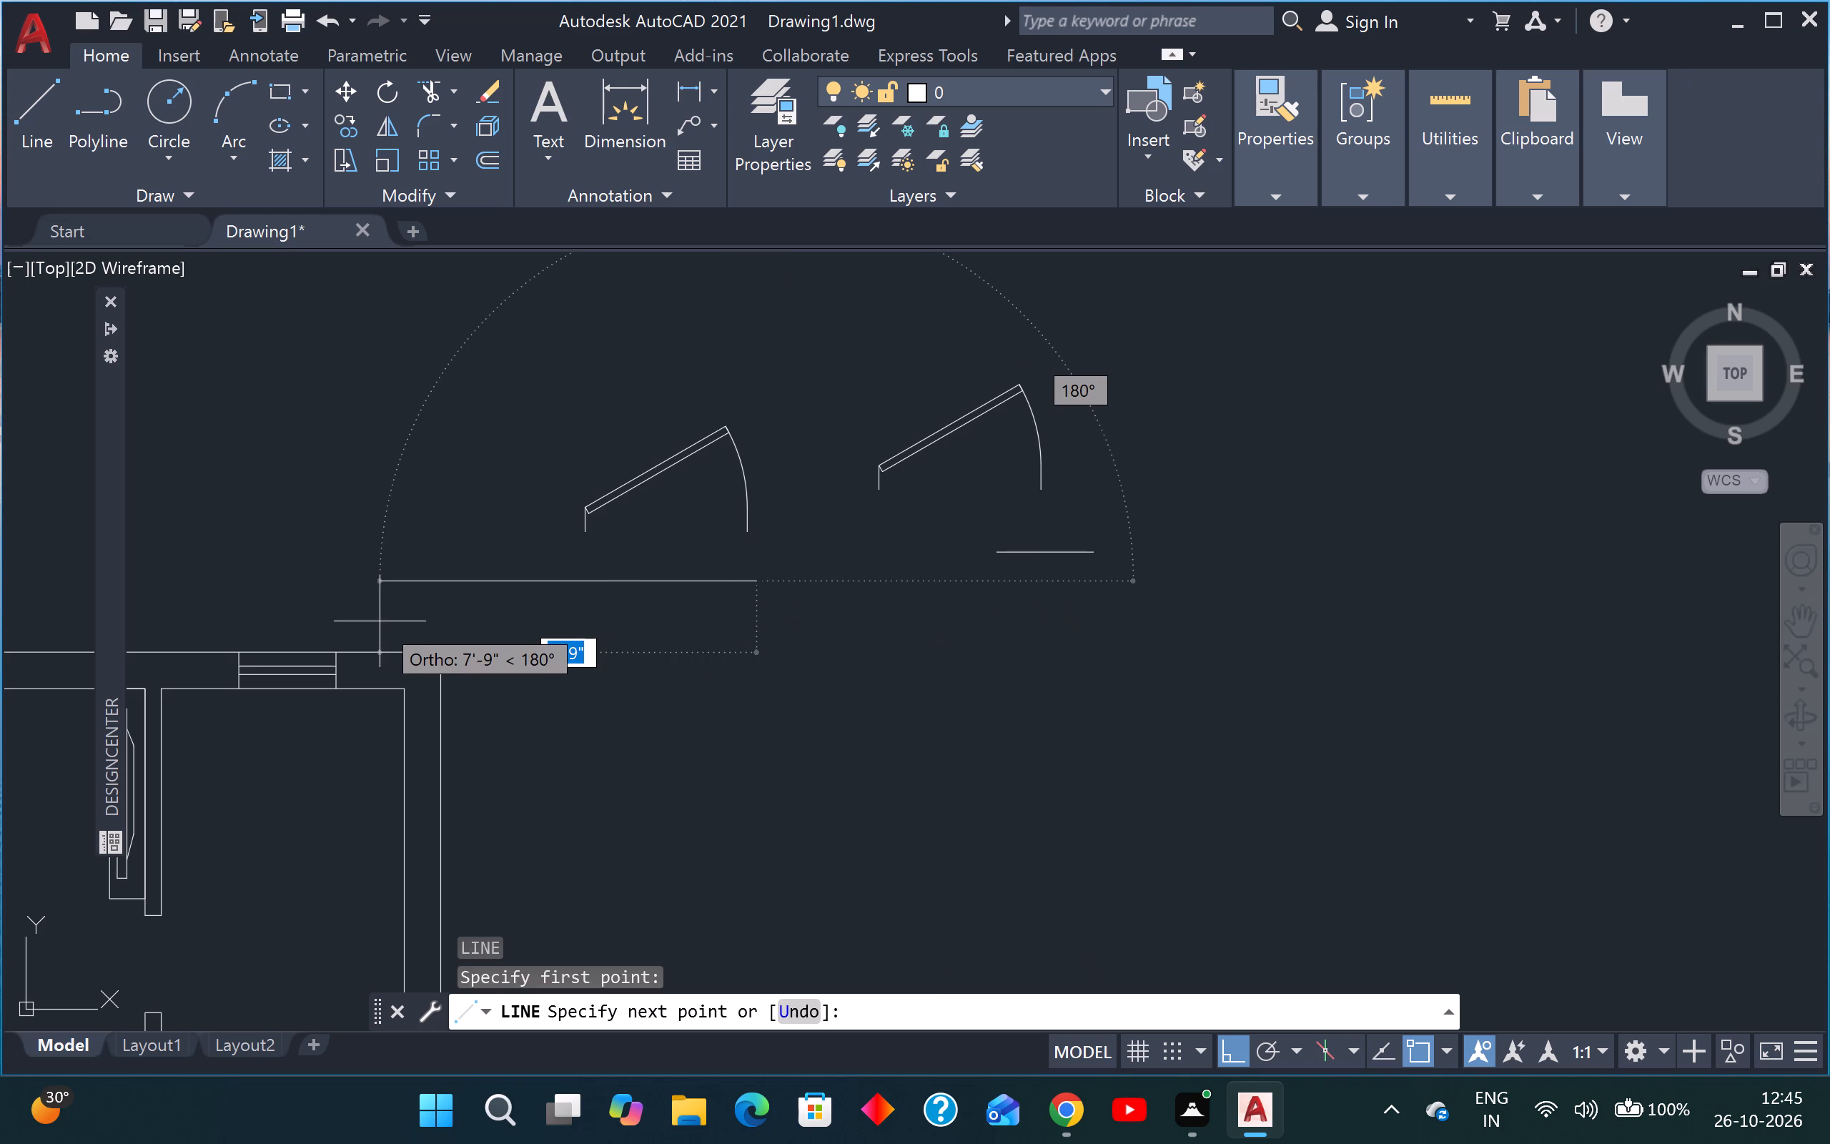
{"action": "type", "text": "2'"}
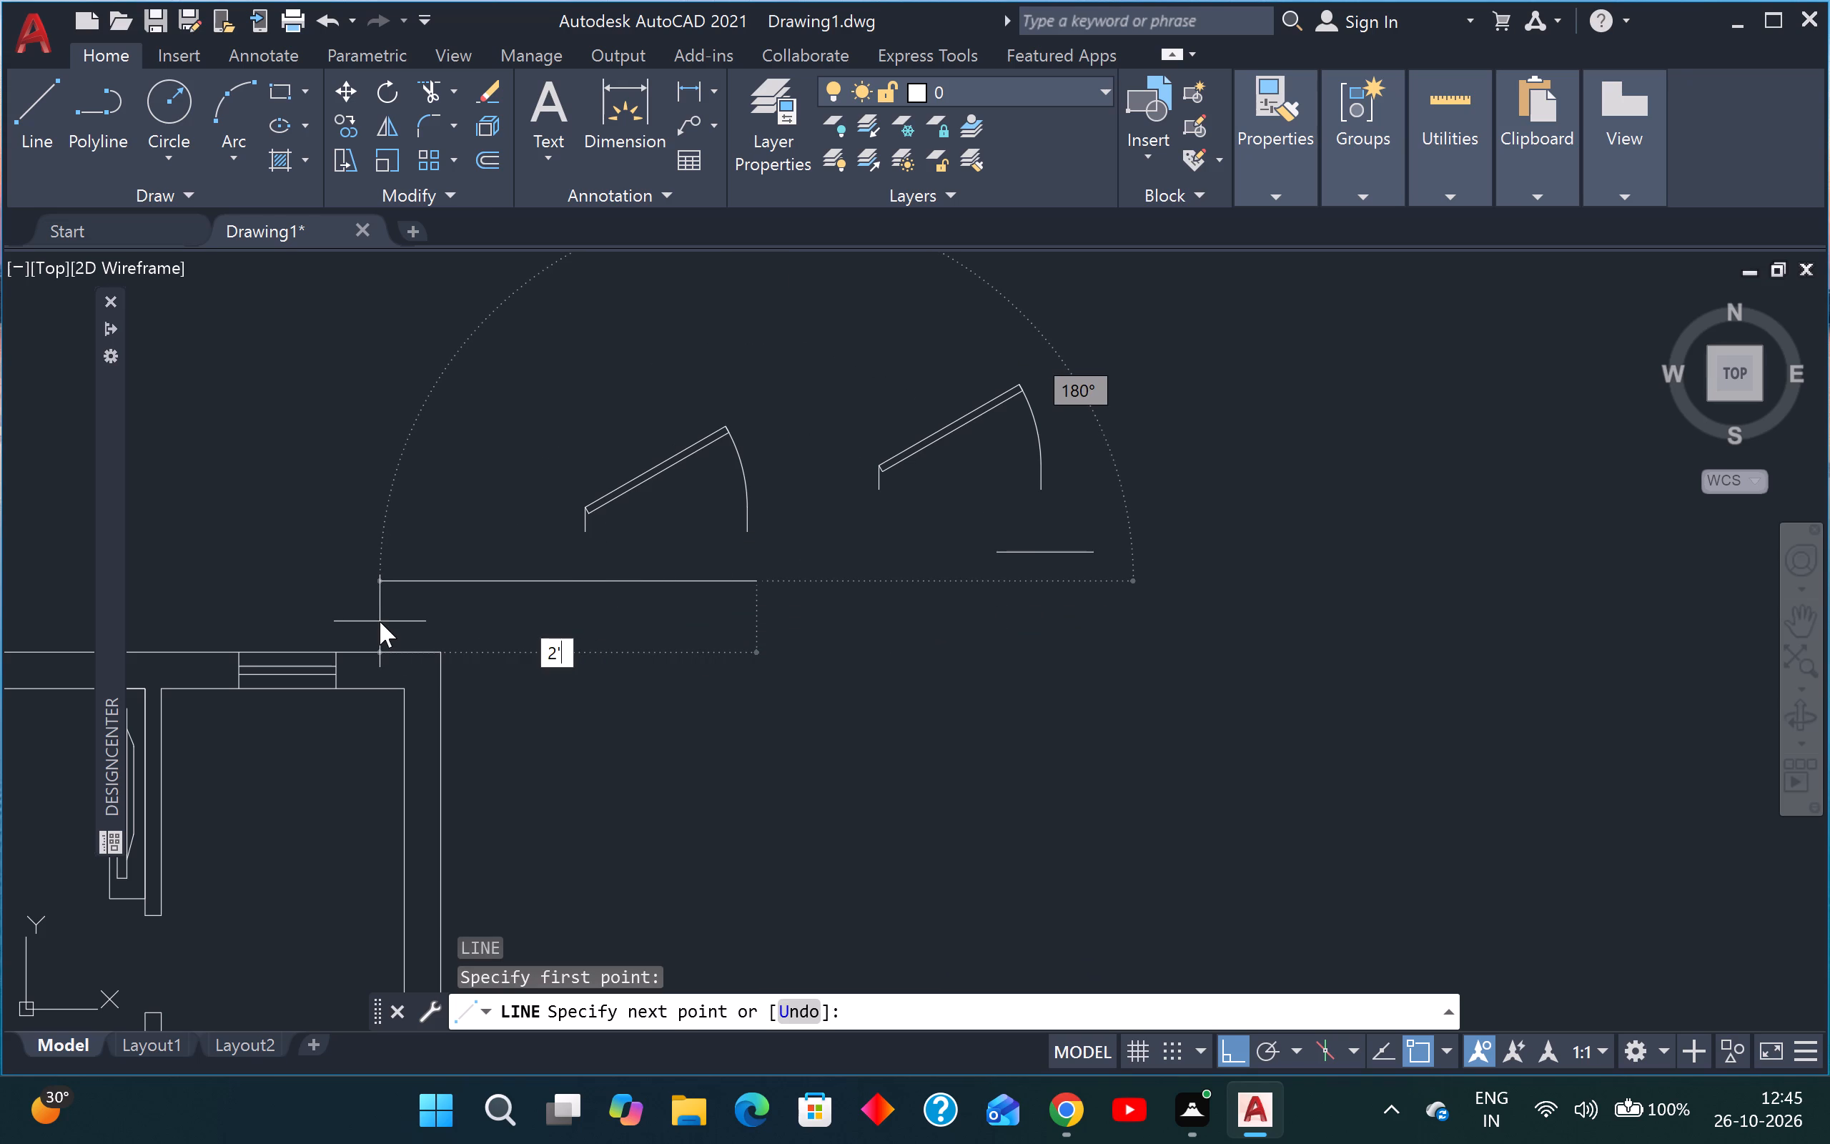
{"action": "type", "text": "6\""}
{"action": "key", "text": "Return"}
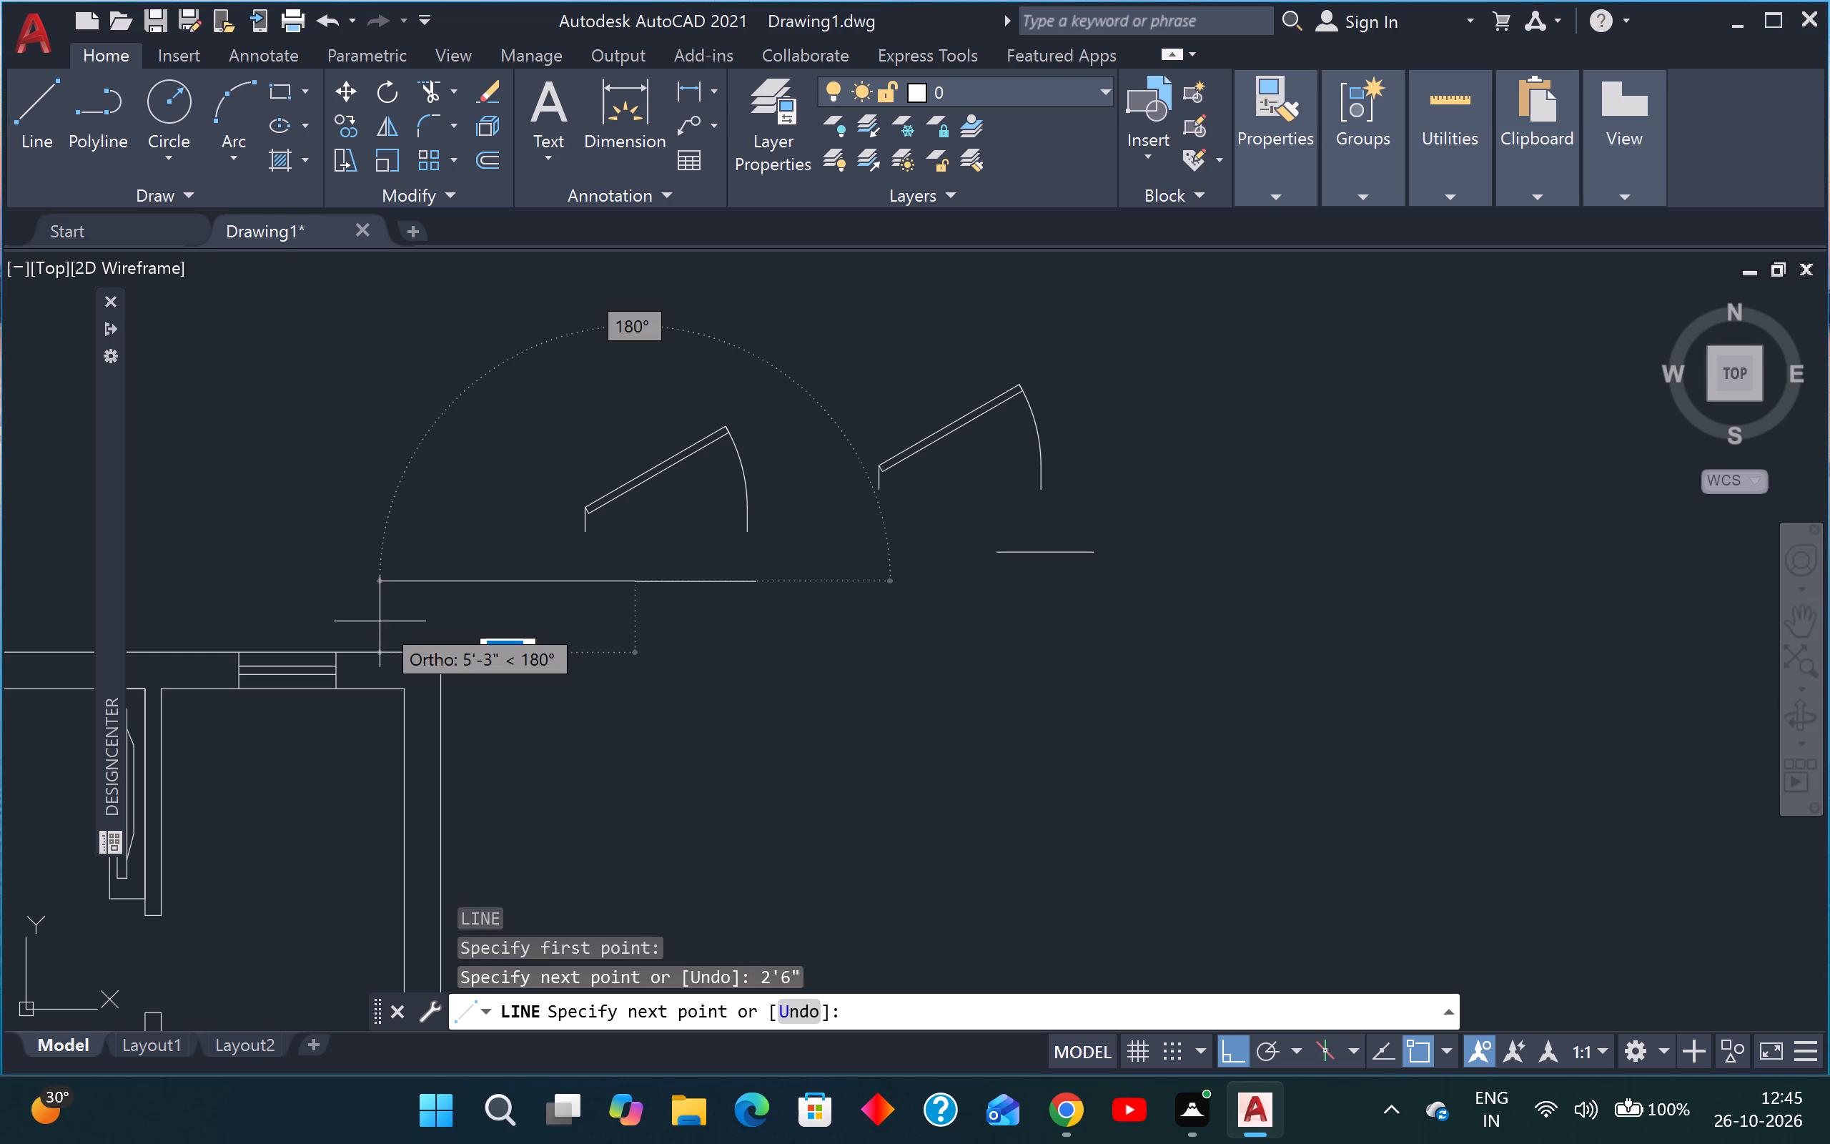
{"action": "key", "text": "Escape"}
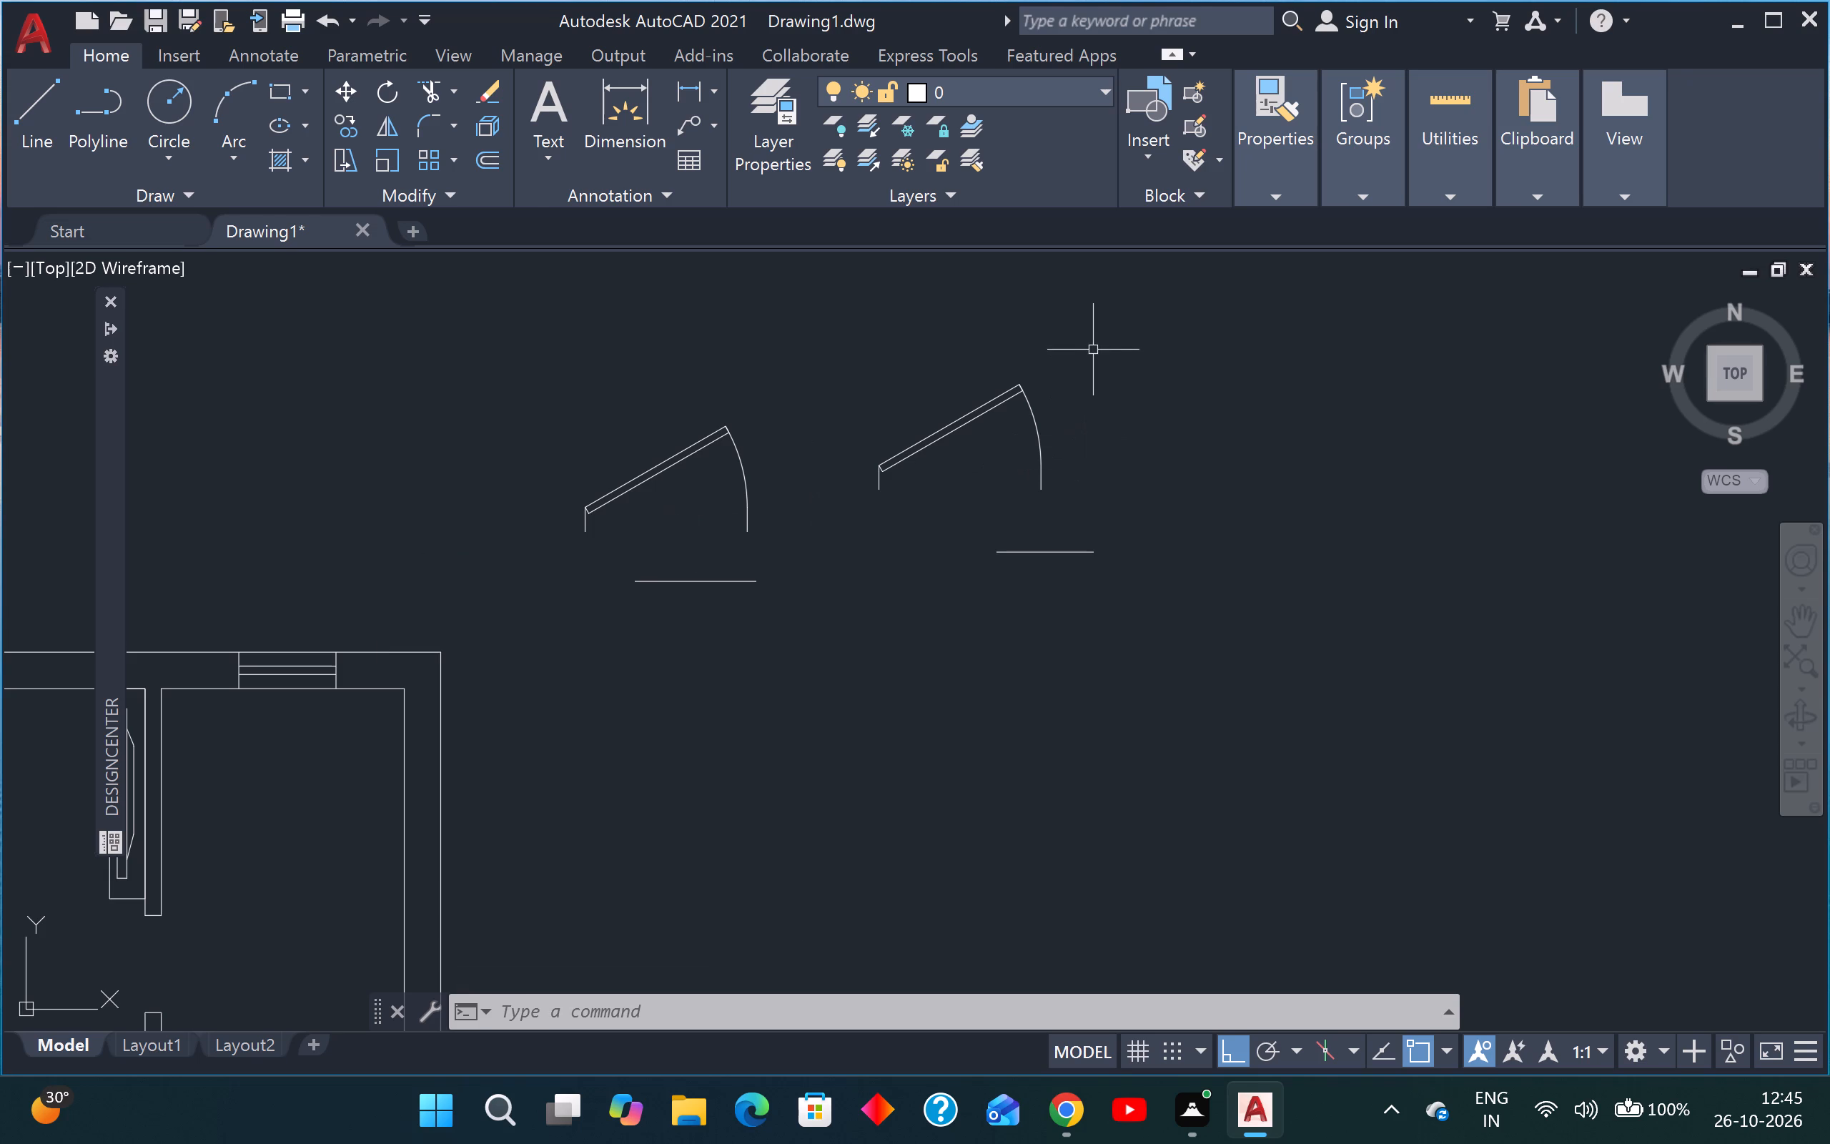
Scale the eastern door symbol by reference so its overall width matches the 2' line below it.
{"action": "scroll", "coordinate": [1093, 349], "scroll_direction": "up", "scroll_amount": 1}
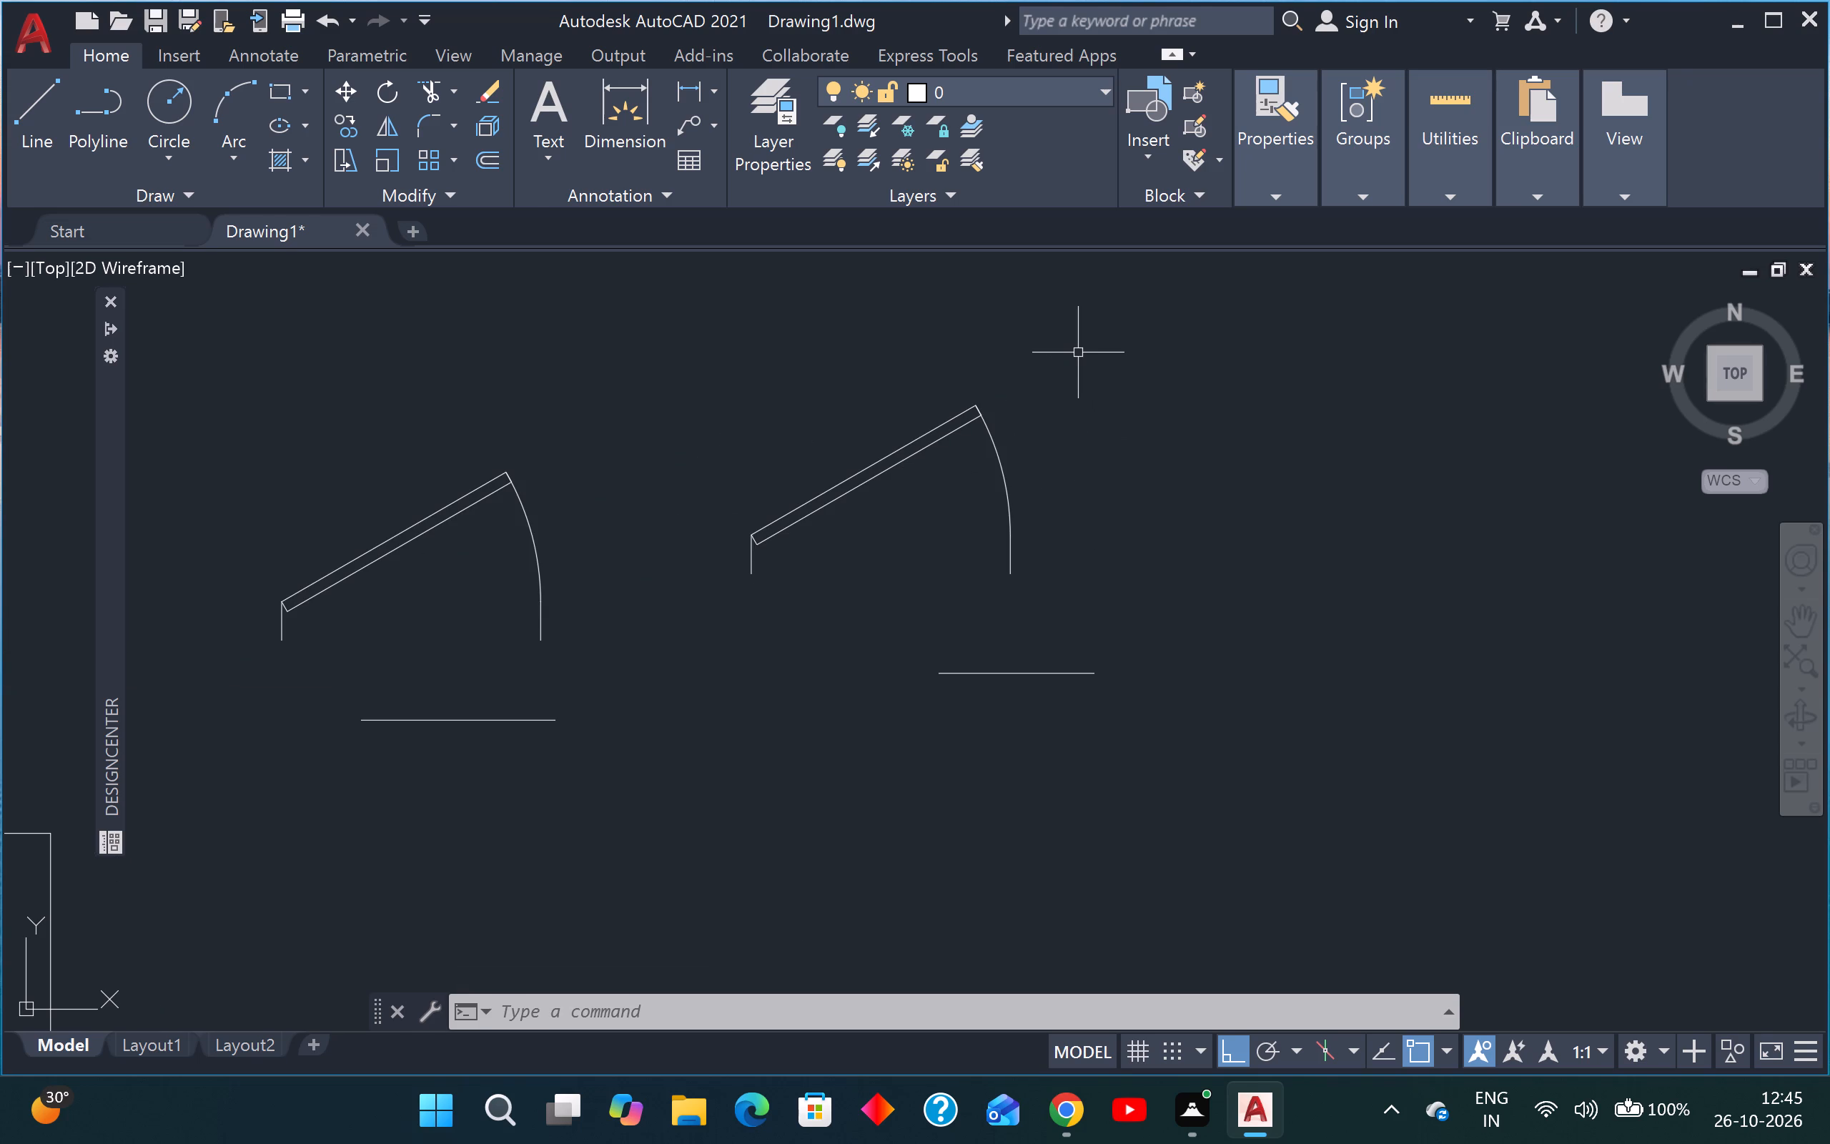
{"action": "left_click", "coordinate": [1040, 404]}
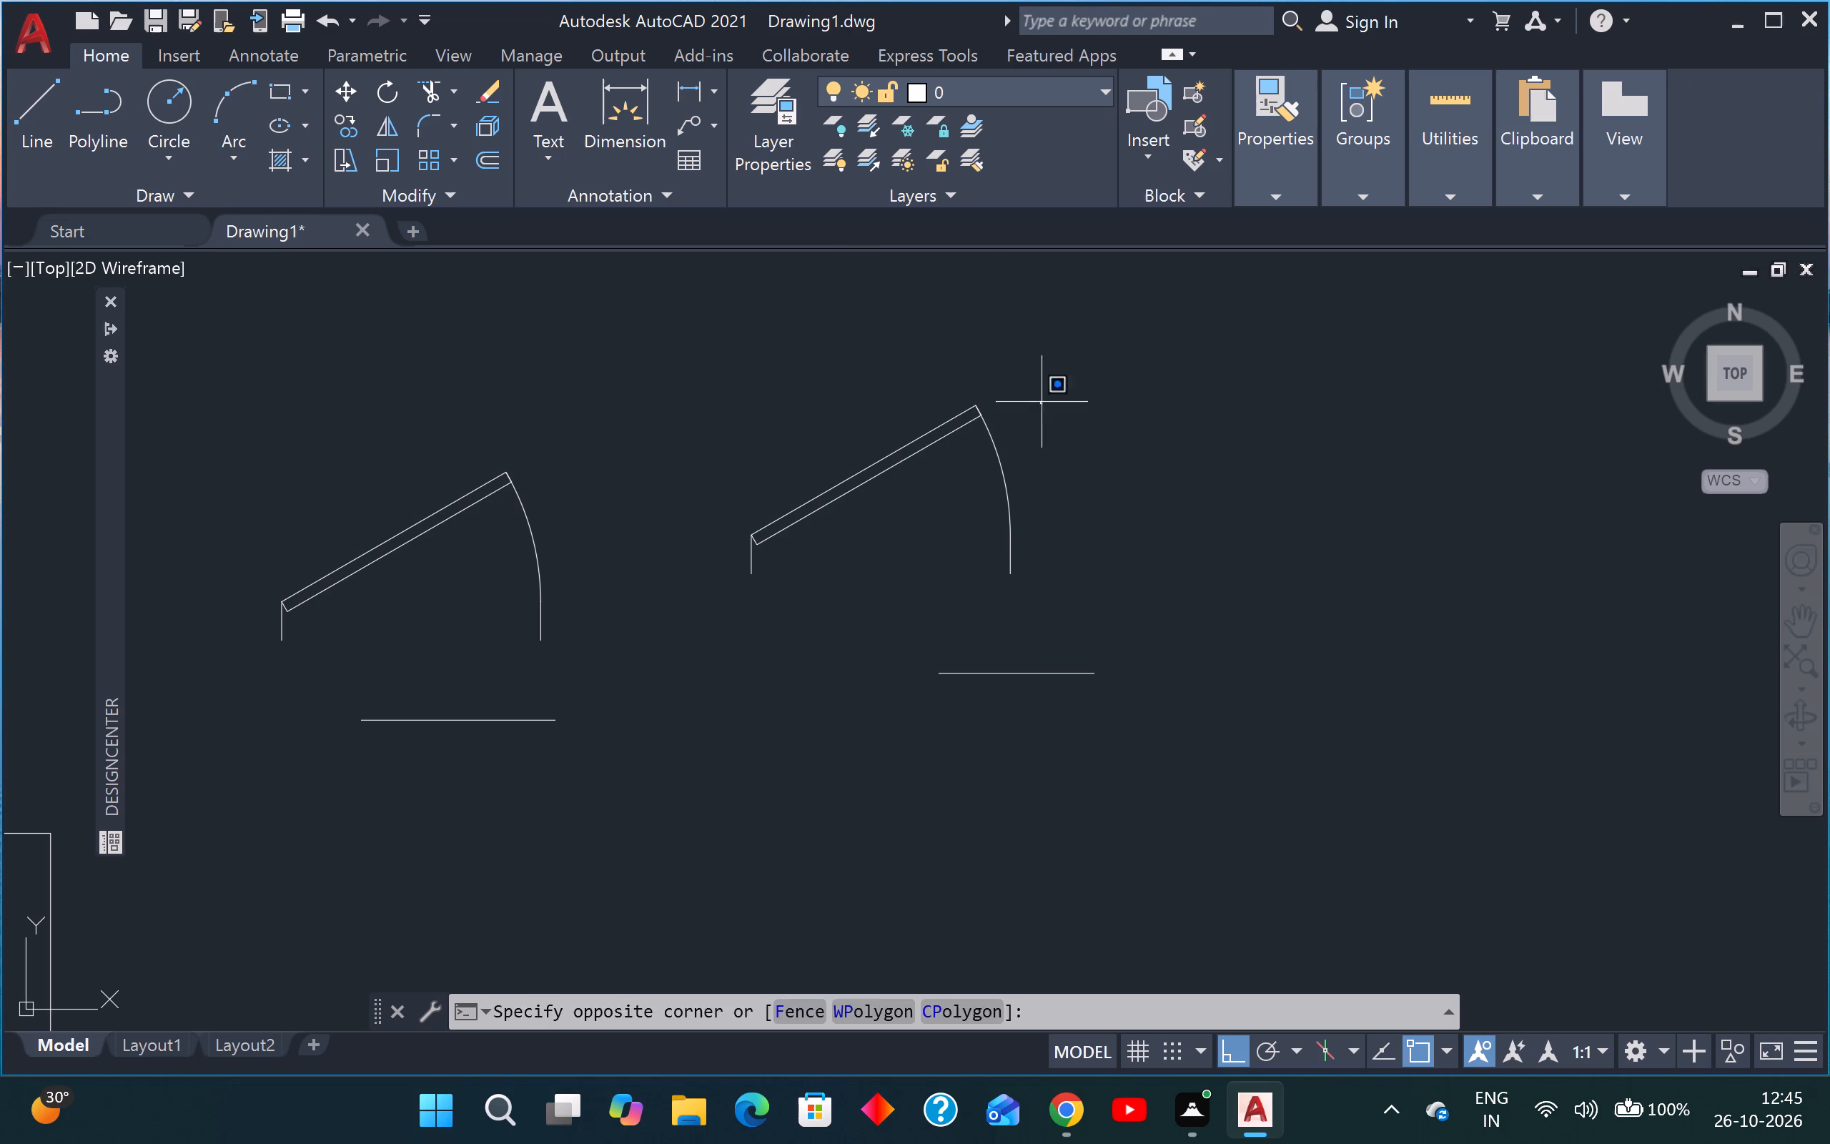
{"action": "left_click", "coordinate": [977, 419]}
{"action": "type", "text": "sc"}
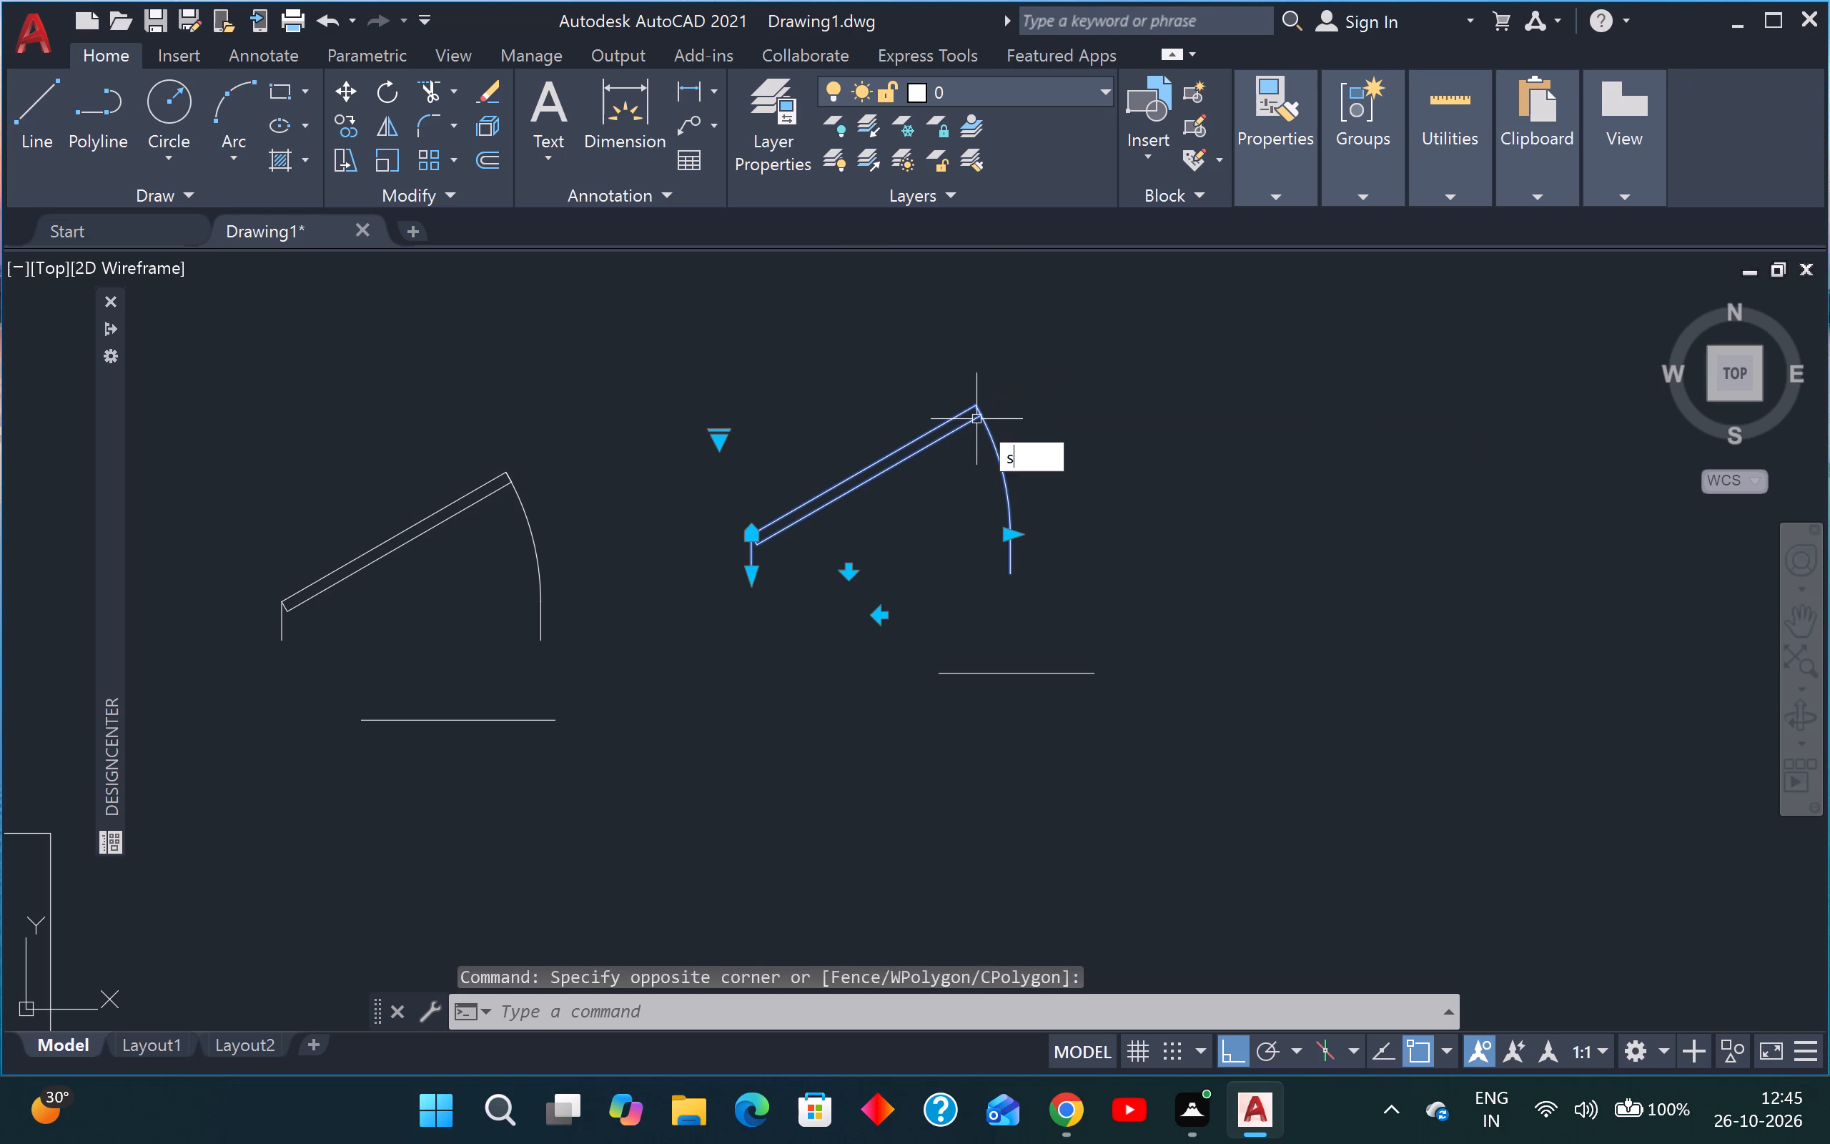
{"action": "key", "text": "space"}
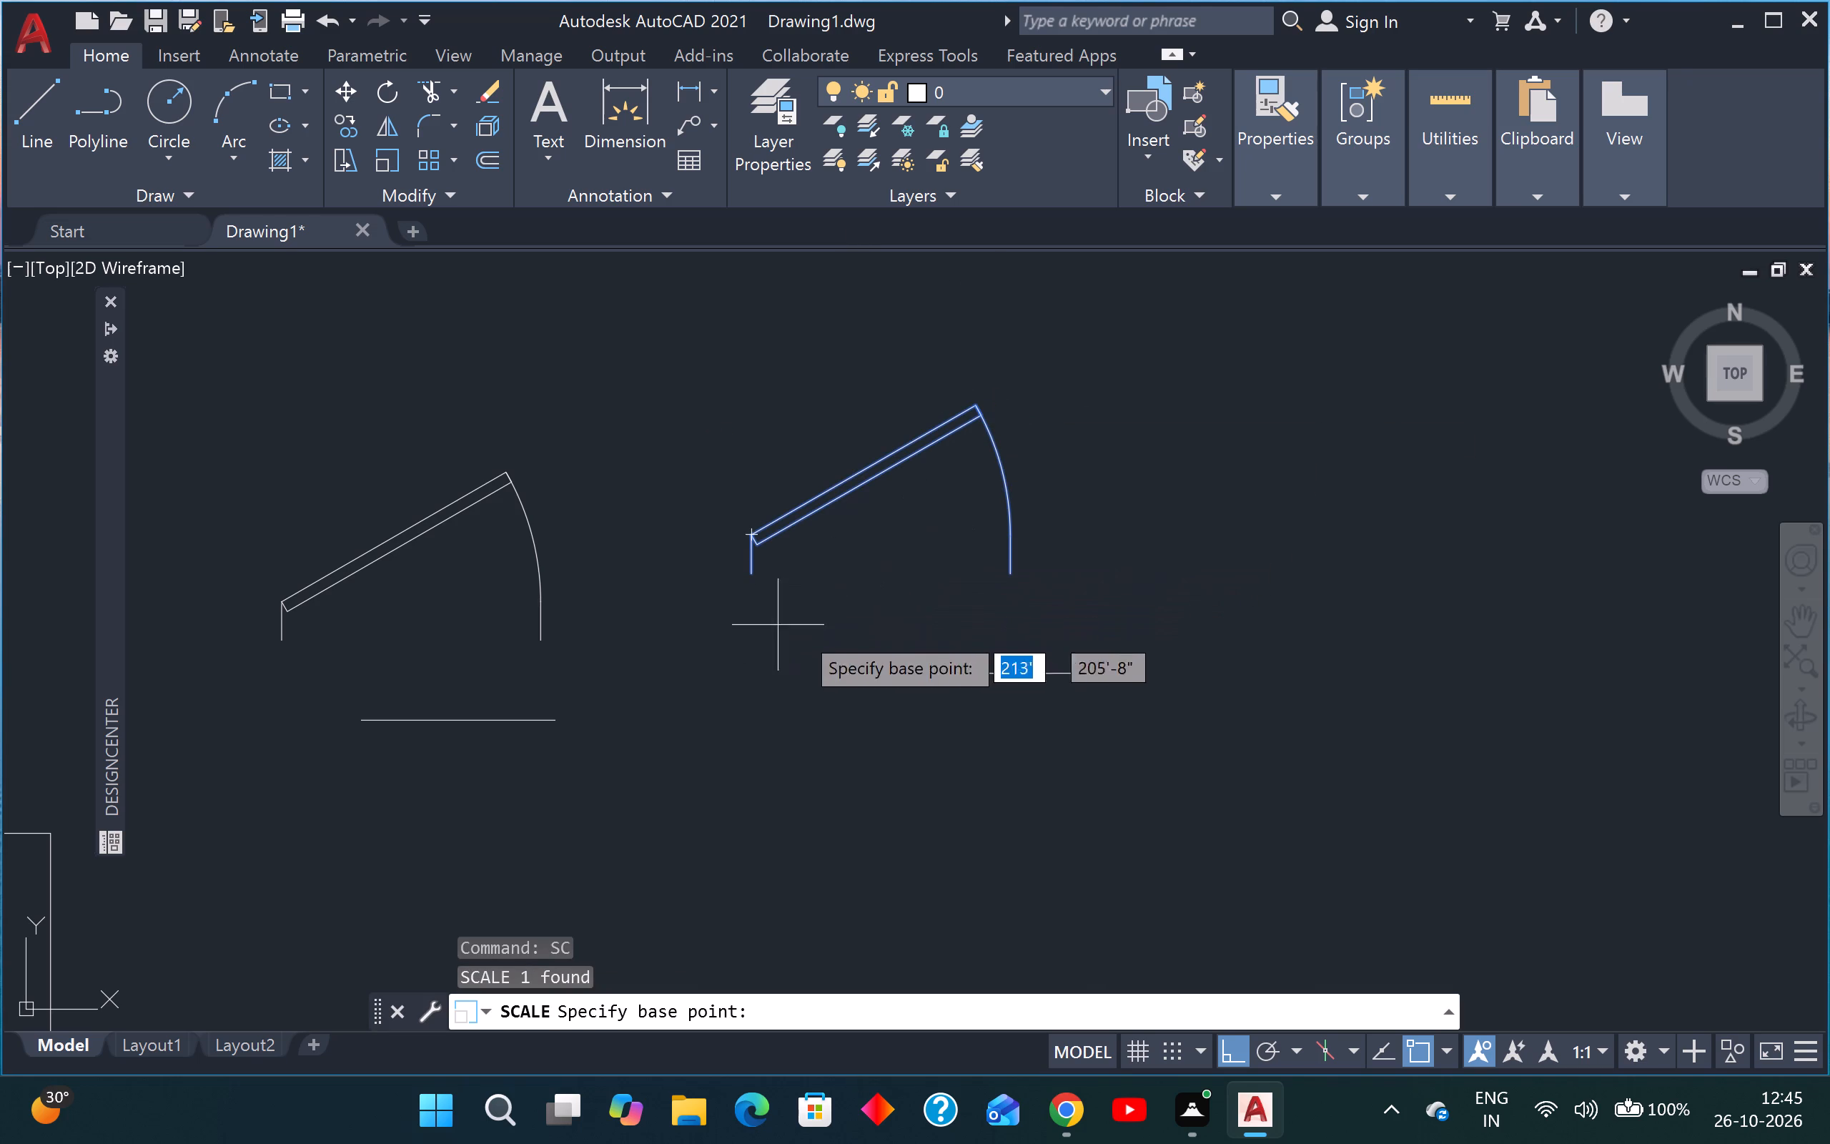
{"action": "left_click", "coordinate": [939, 674]}
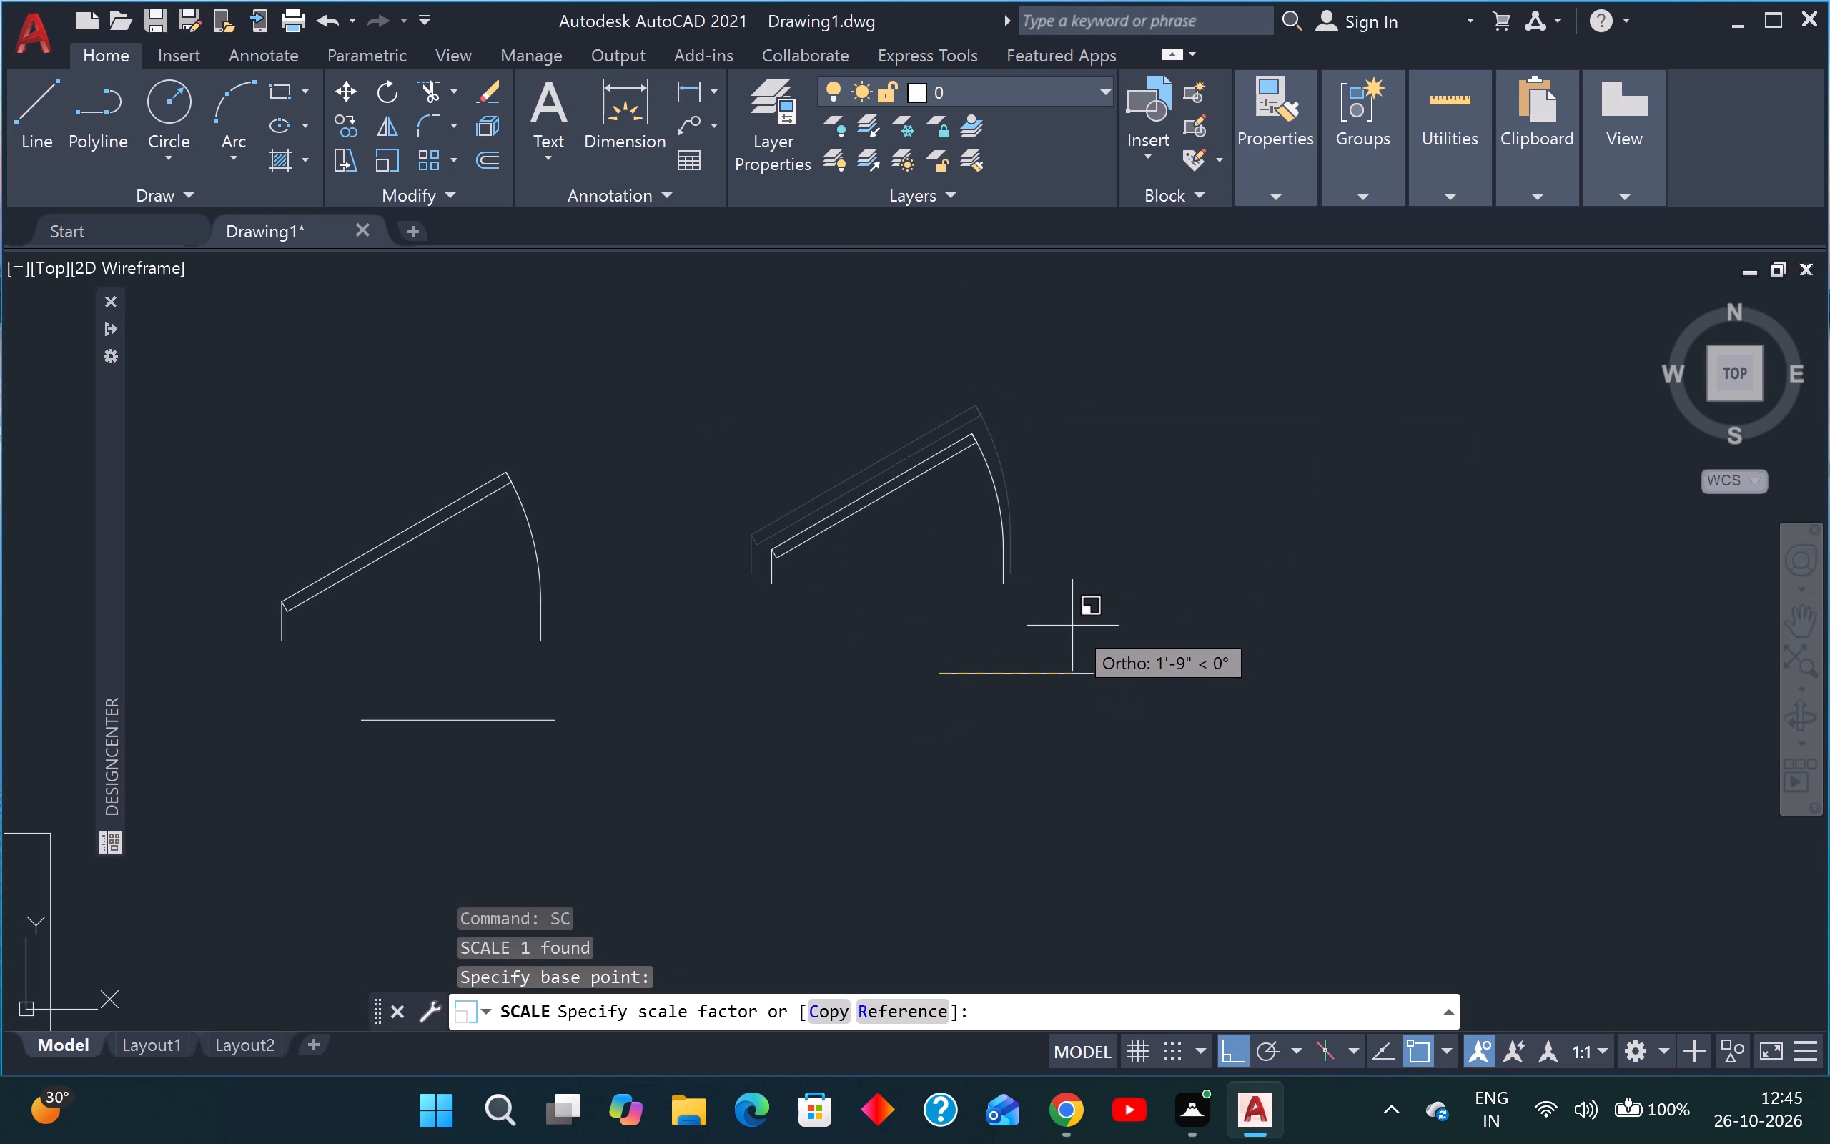
{"action": "key", "text": "r"}
{"action": "key", "text": "space"}
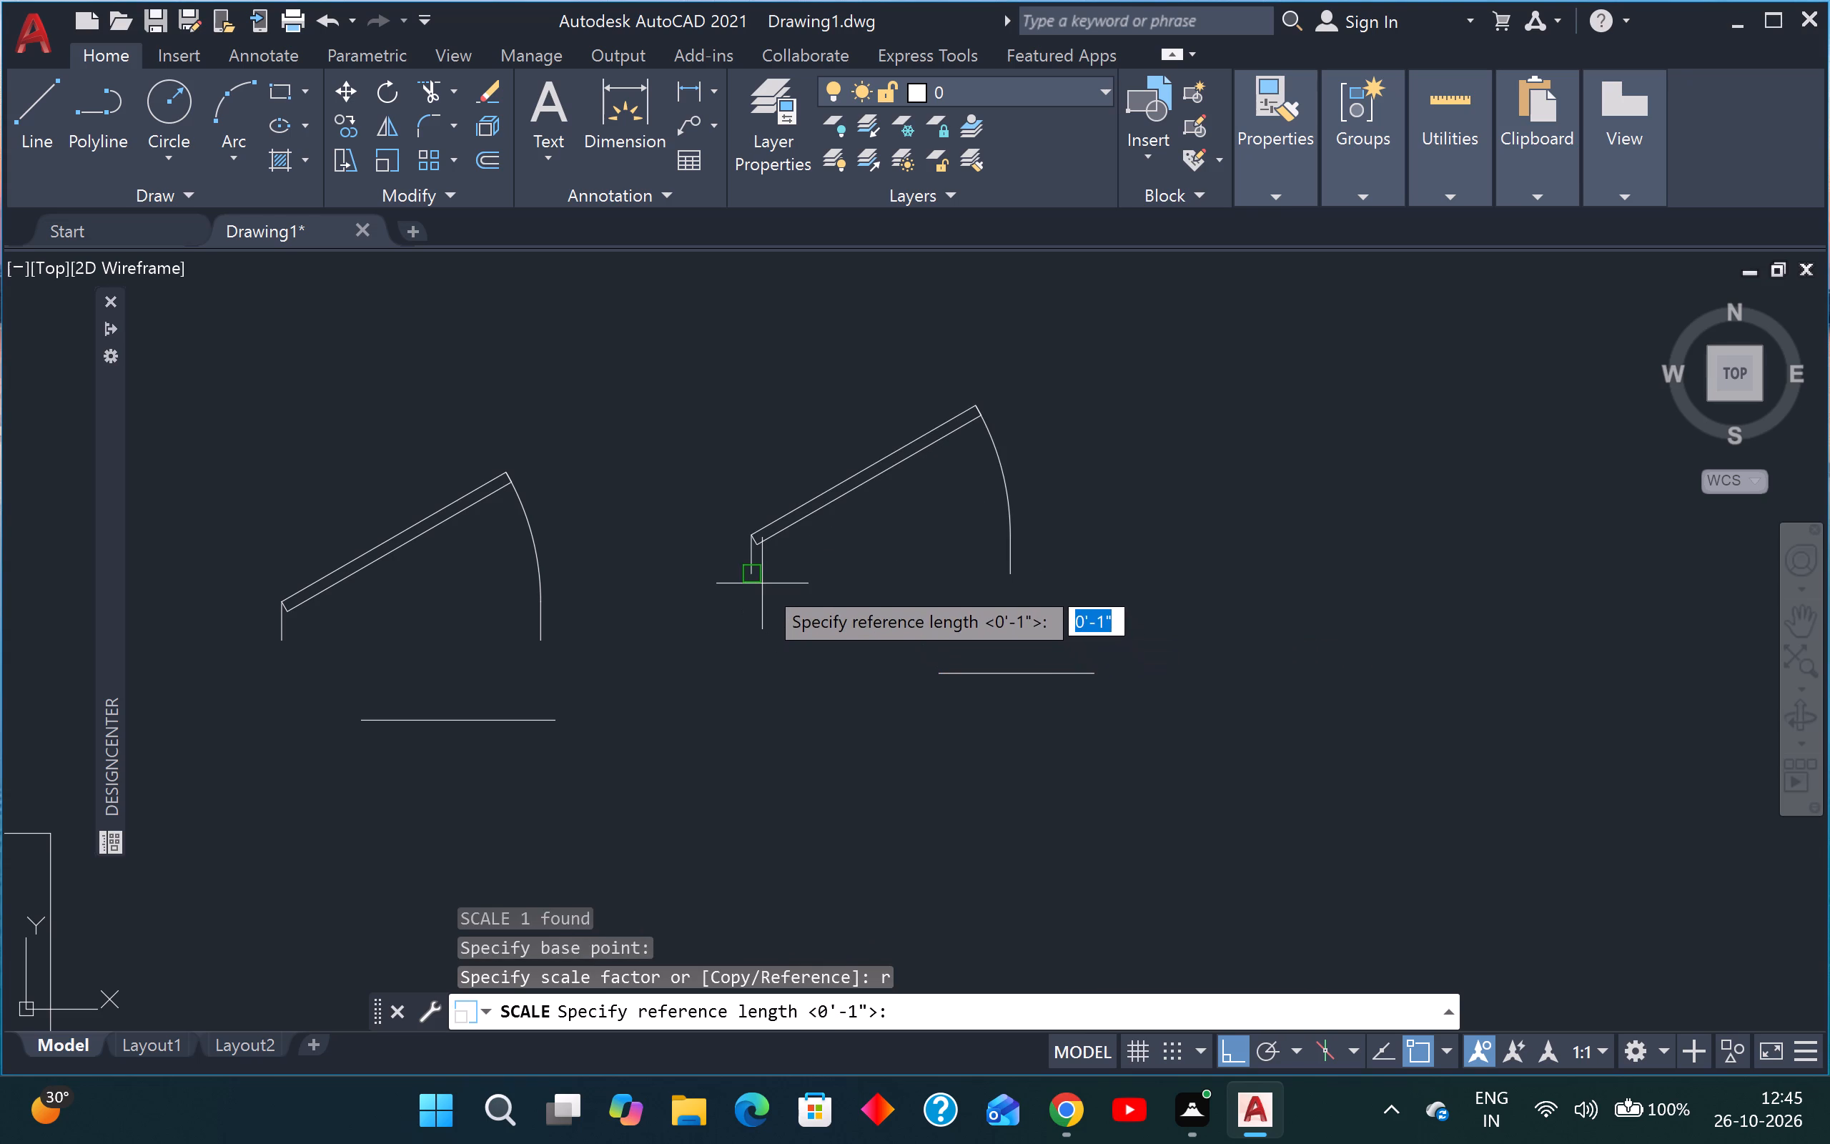
{"action": "left_click", "coordinate": [749, 575]}
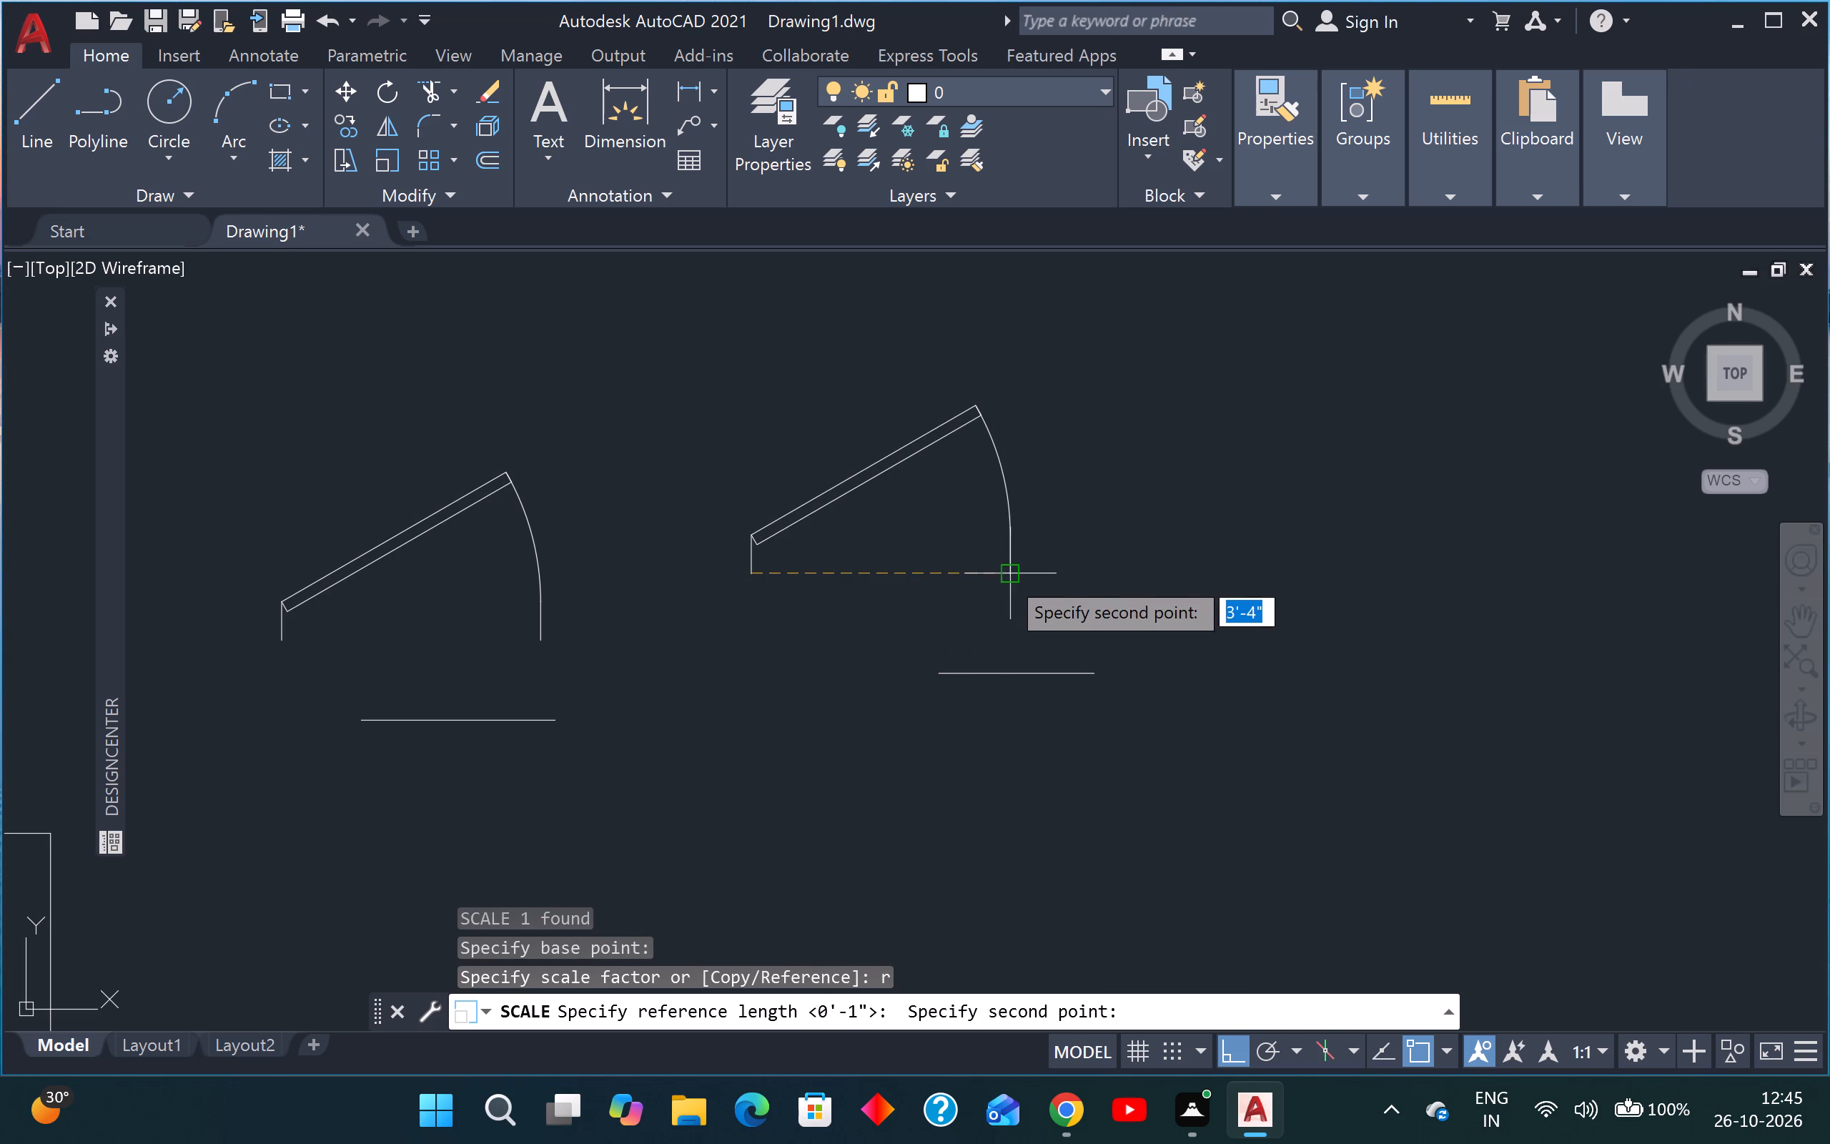
{"action": "left_click", "coordinate": [1004, 574]}
{"action": "left_click", "coordinate": [1089, 680]}
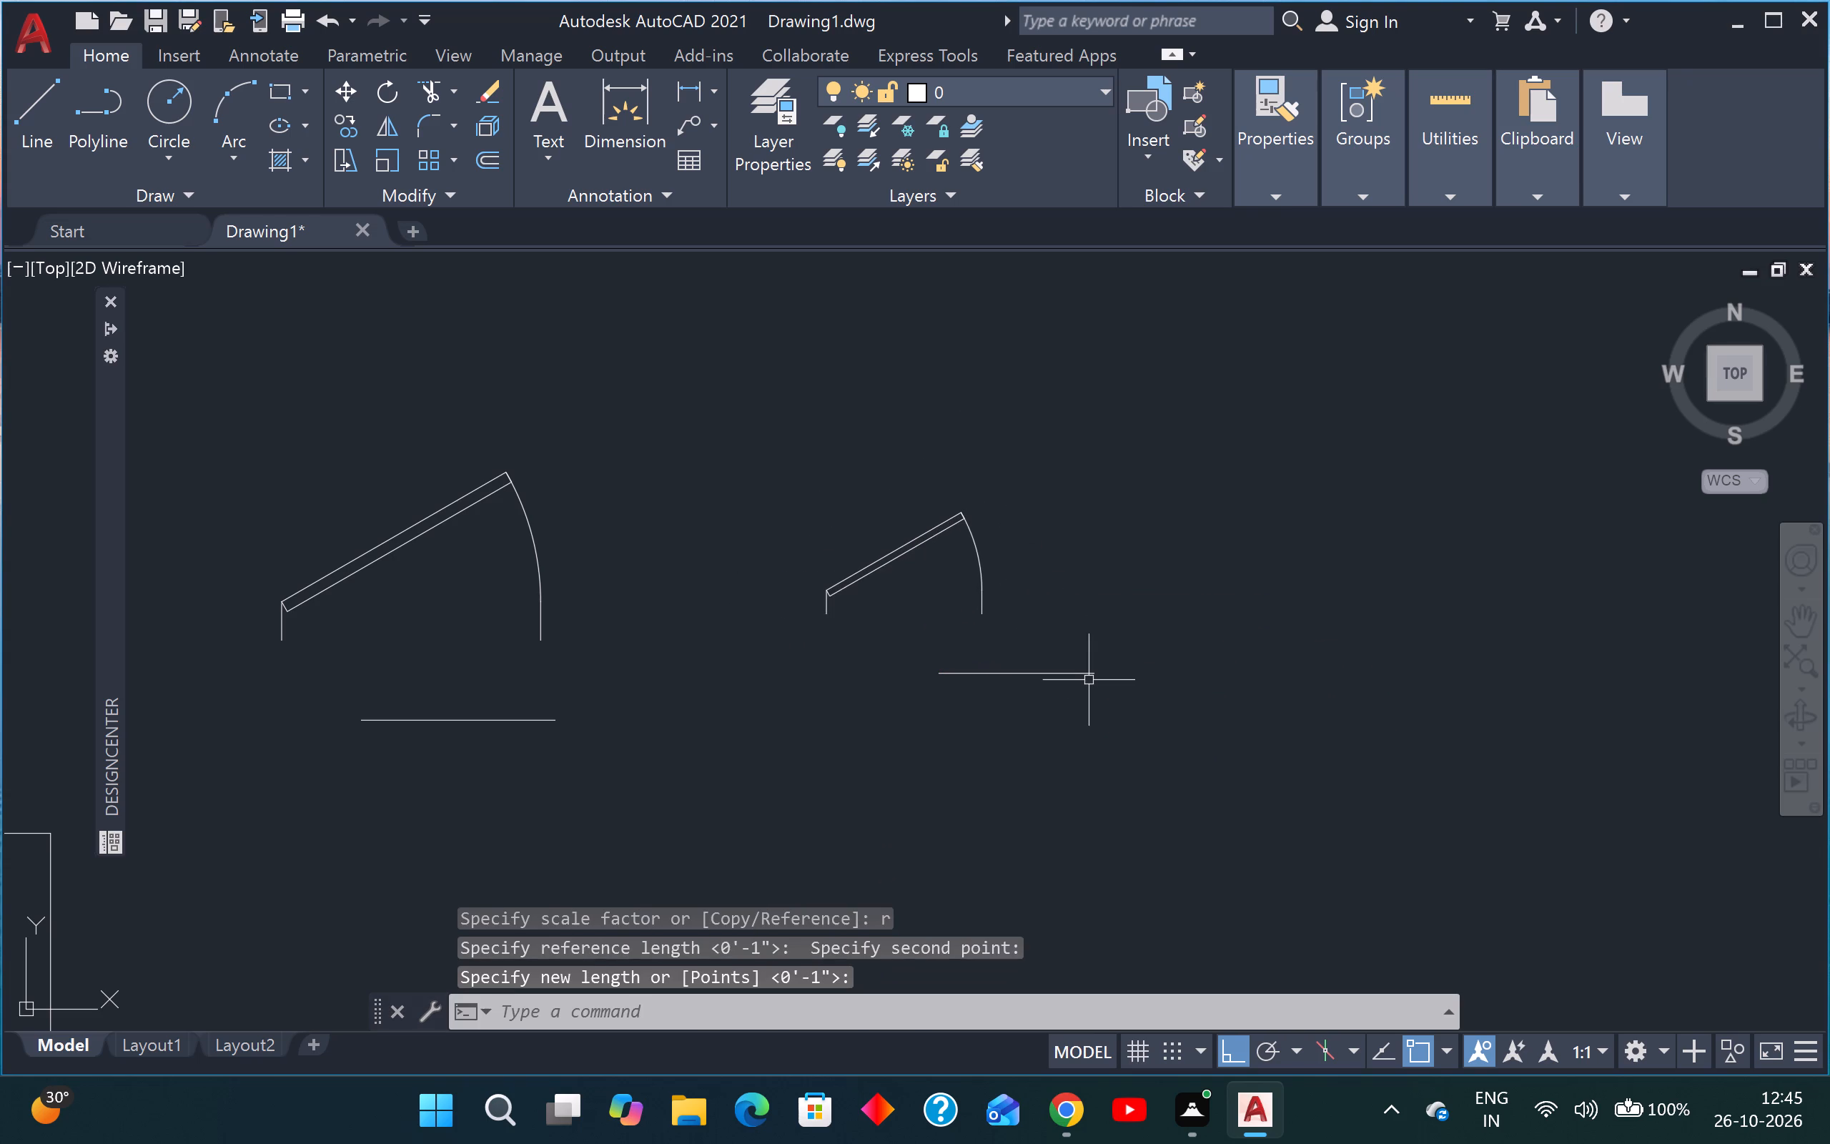
{"action": "scroll", "coordinate": [1001, 569], "scroll_direction": "down", "scroll_amount": 2}
{"action": "scroll", "coordinate": [768, 580], "scroll_direction": "up", "scroll_amount": 1}
{"action": "key", "text": "Escape"}
{"action": "key", "text": "Escape"}
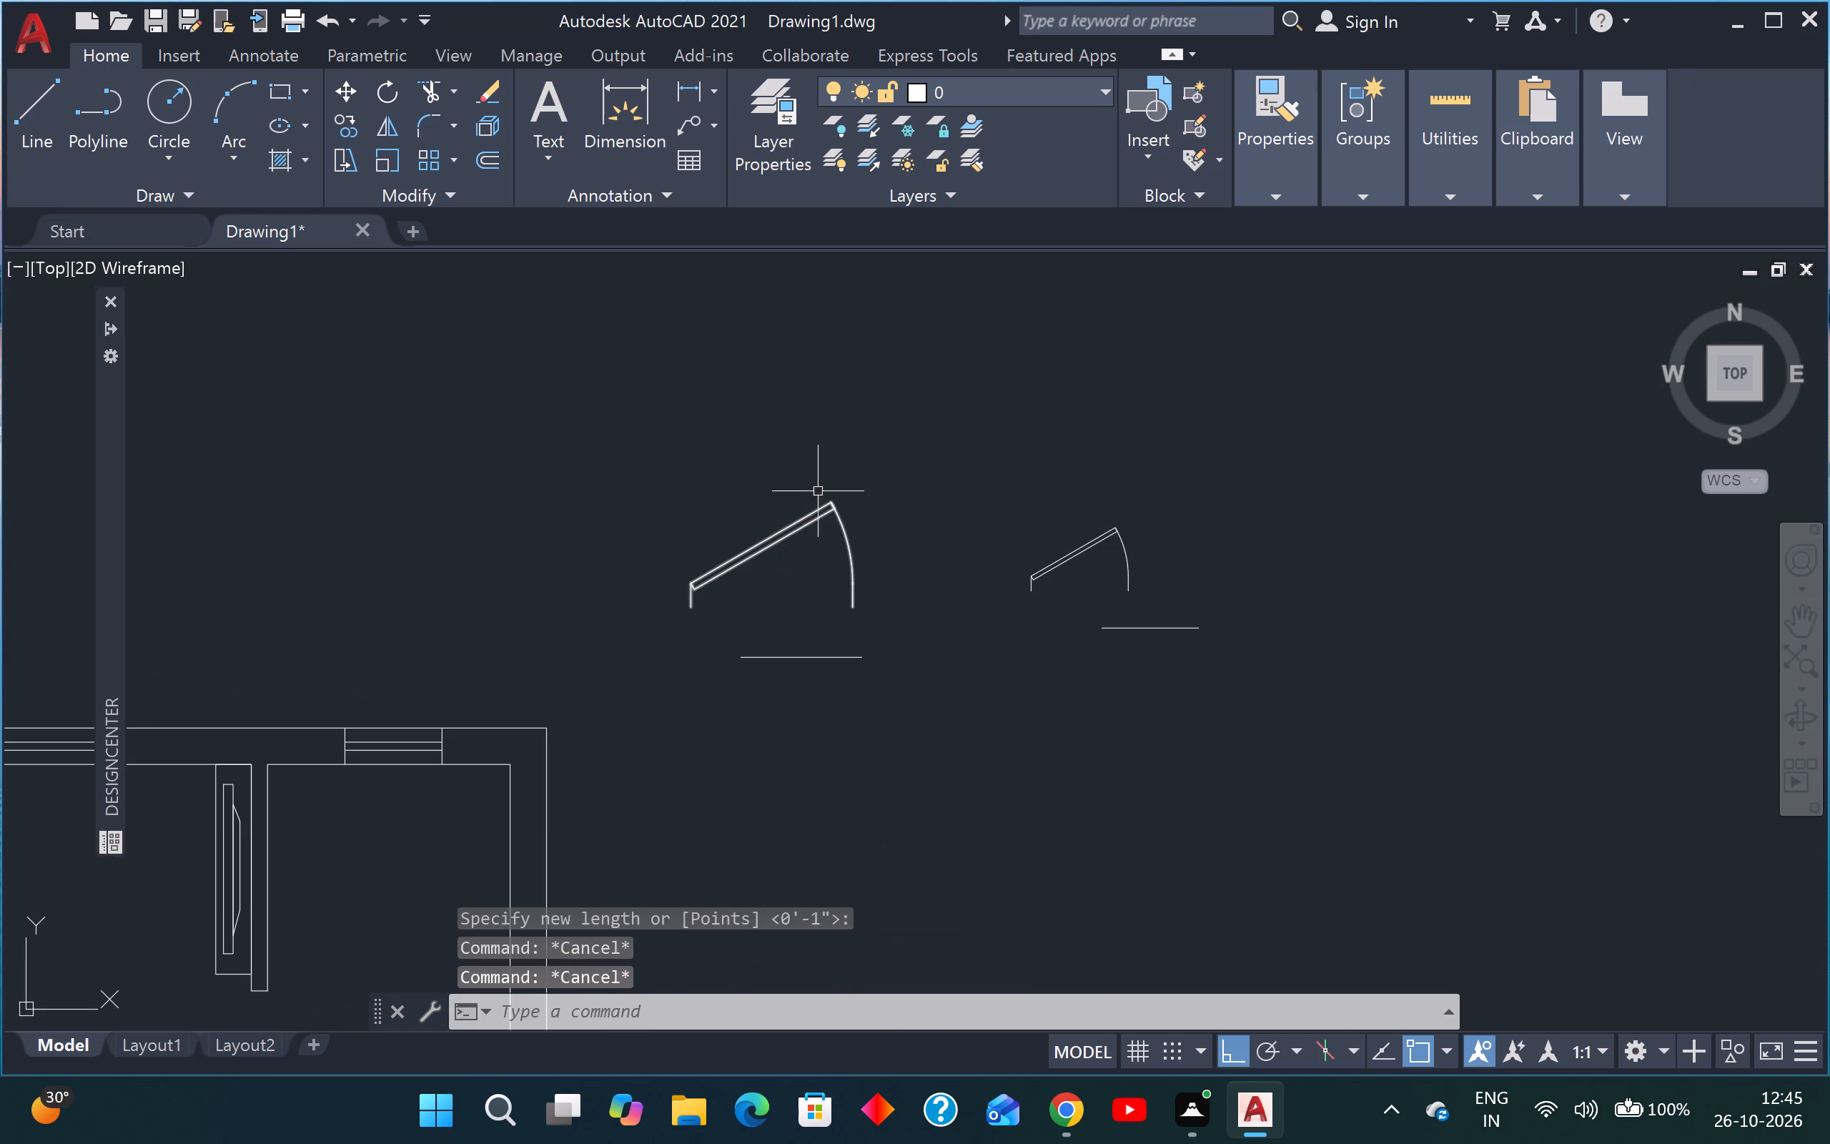
Scale the western door symbol by reference so its overall width matches the 2'6" line below it.
{"action": "left_click_drag", "start_coordinate": [819, 491], "coordinate": [814, 500]}
{"action": "left_click_drag", "start_coordinate": [731, 582], "coordinate": [738, 581]}
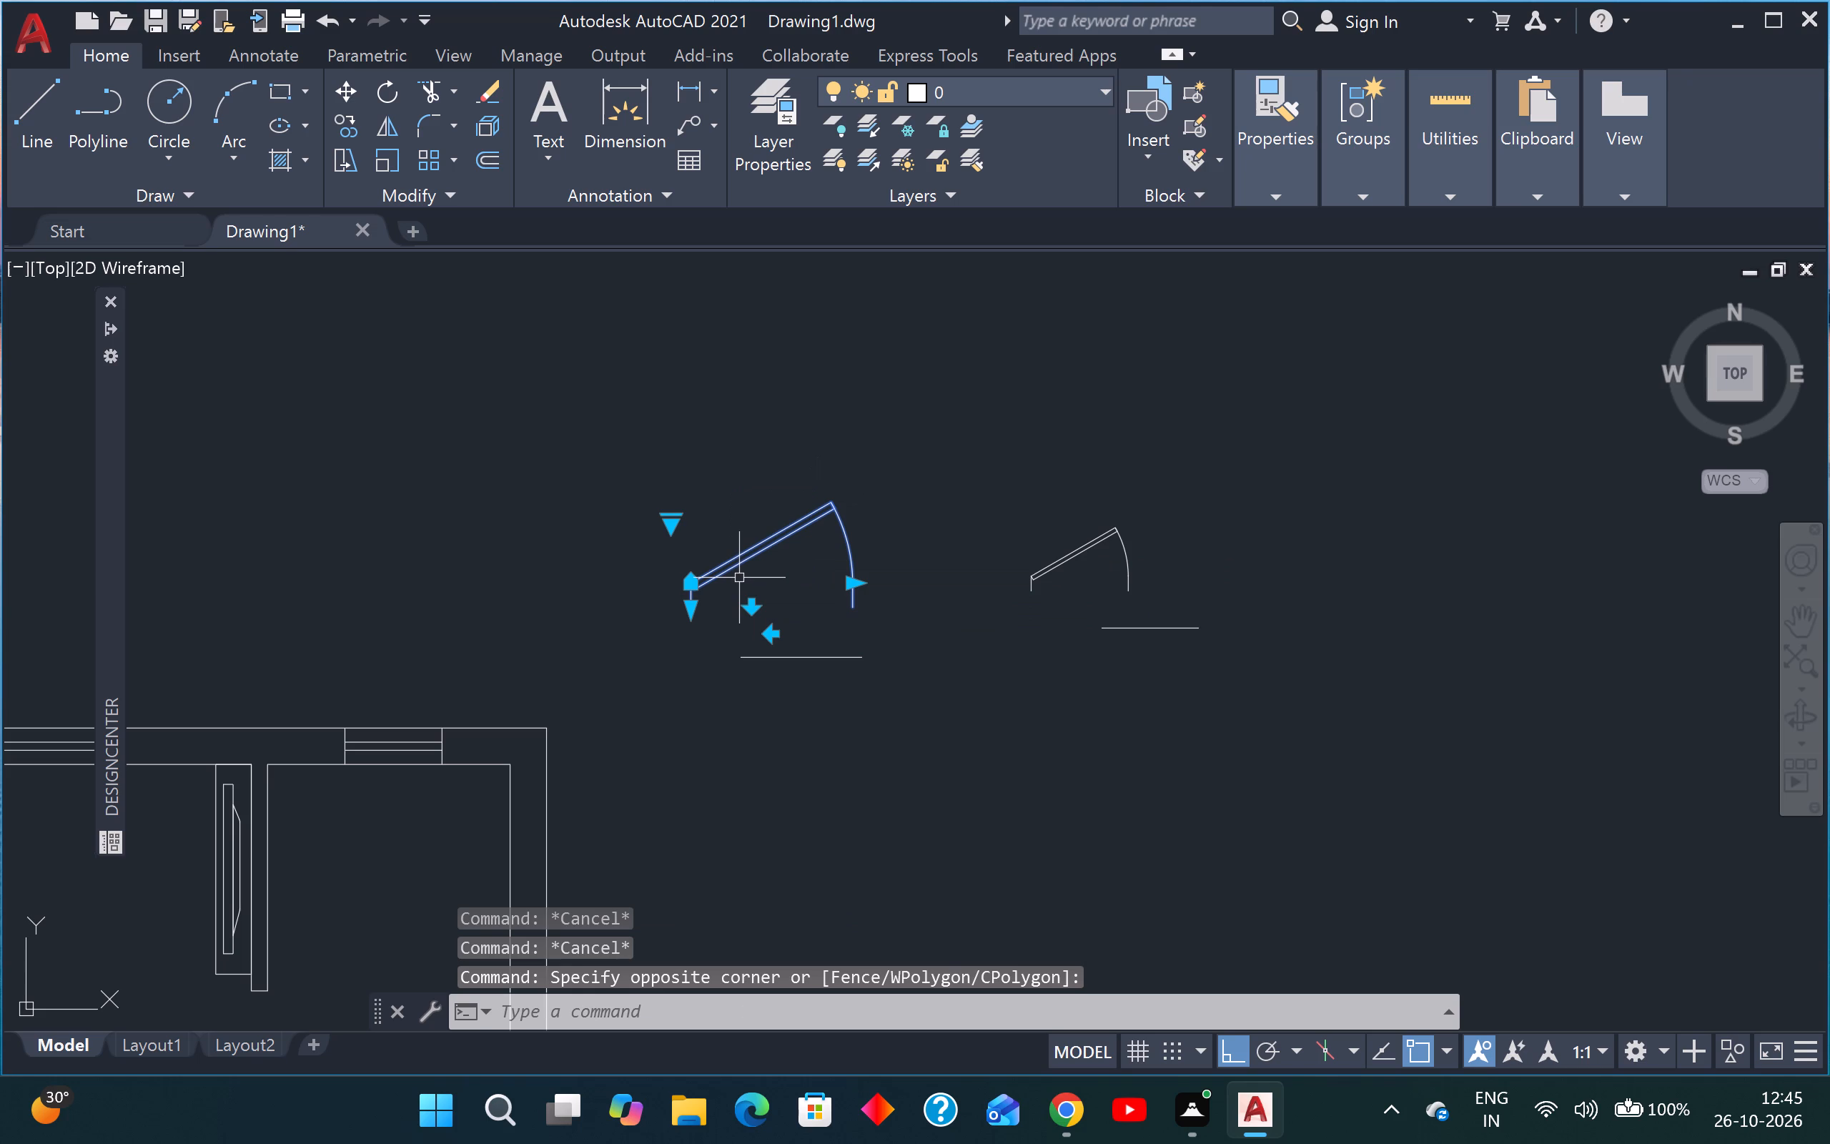
{"action": "type", "text": "sc"}
{"action": "key", "text": "space"}
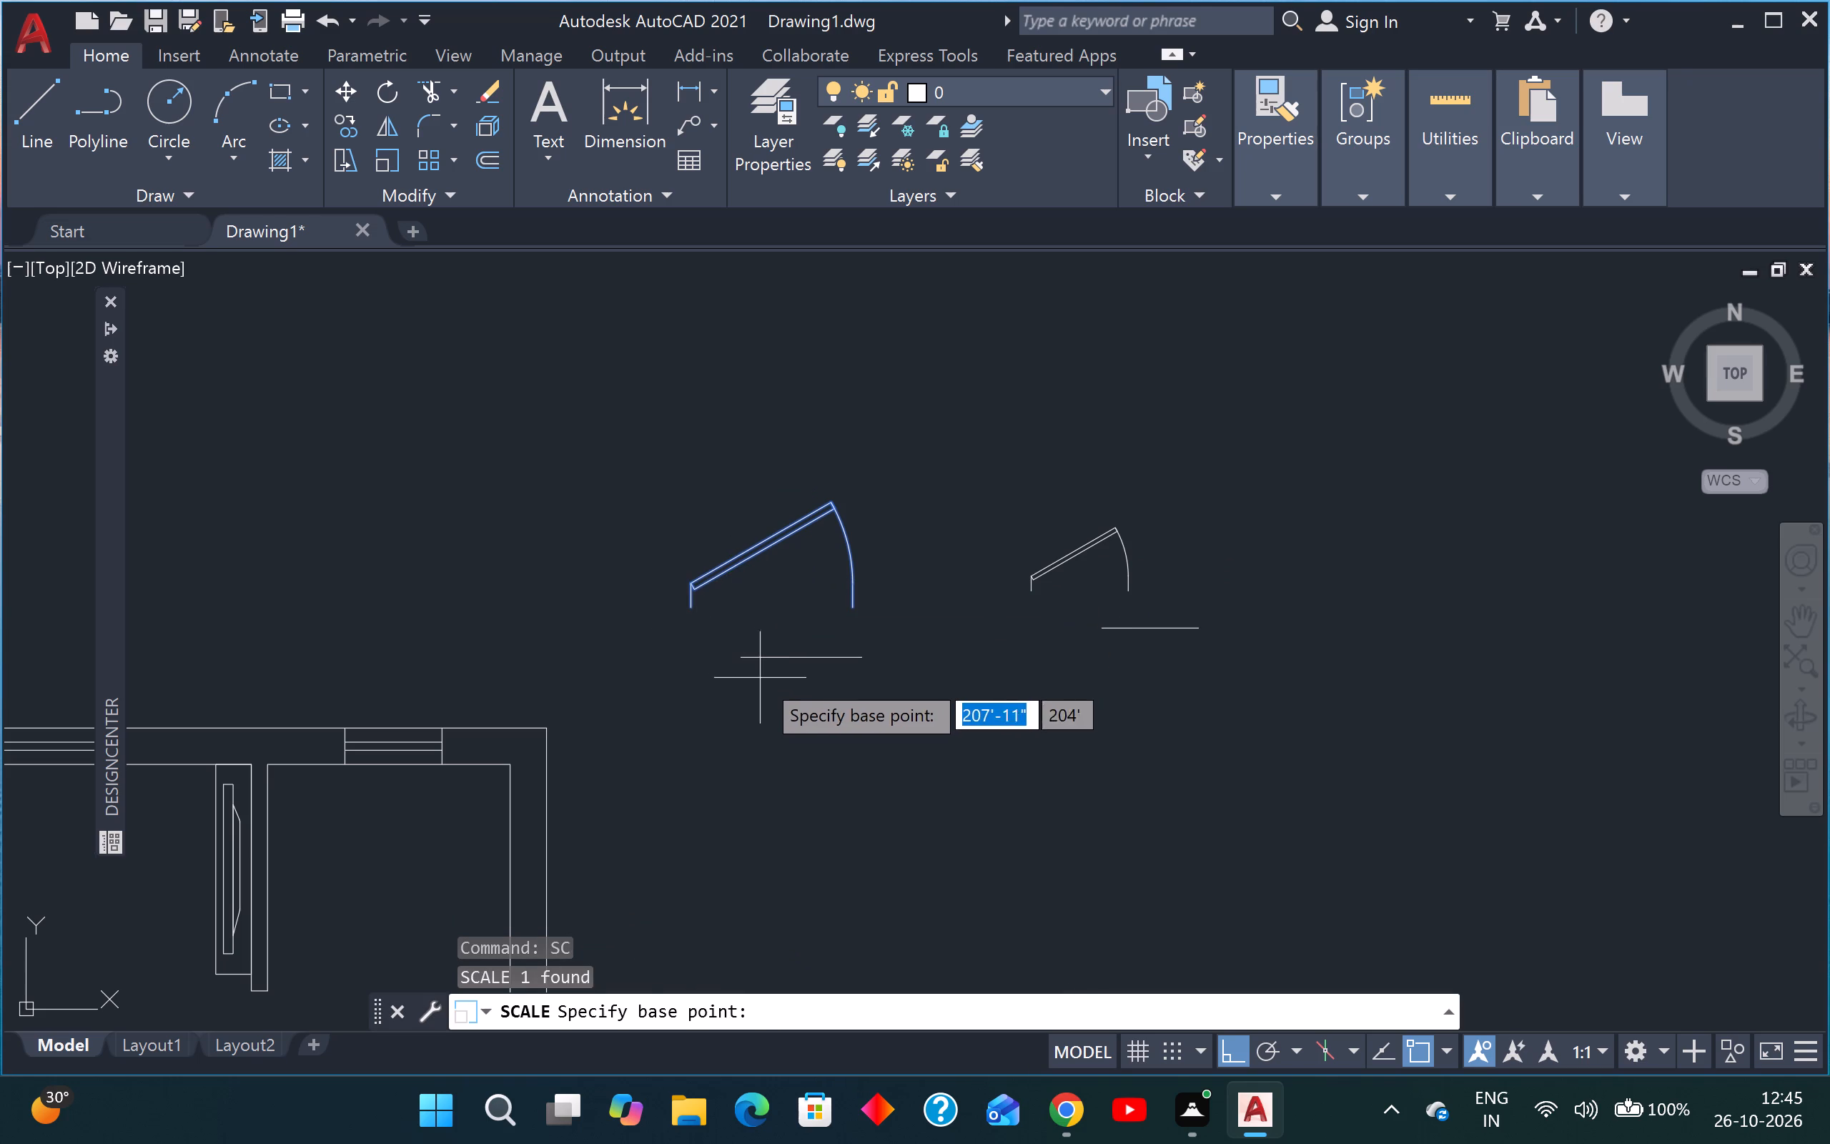
{"action": "left_click", "coordinate": [740, 662]}
{"action": "key", "text": "r"}
{"action": "key", "text": "space"}
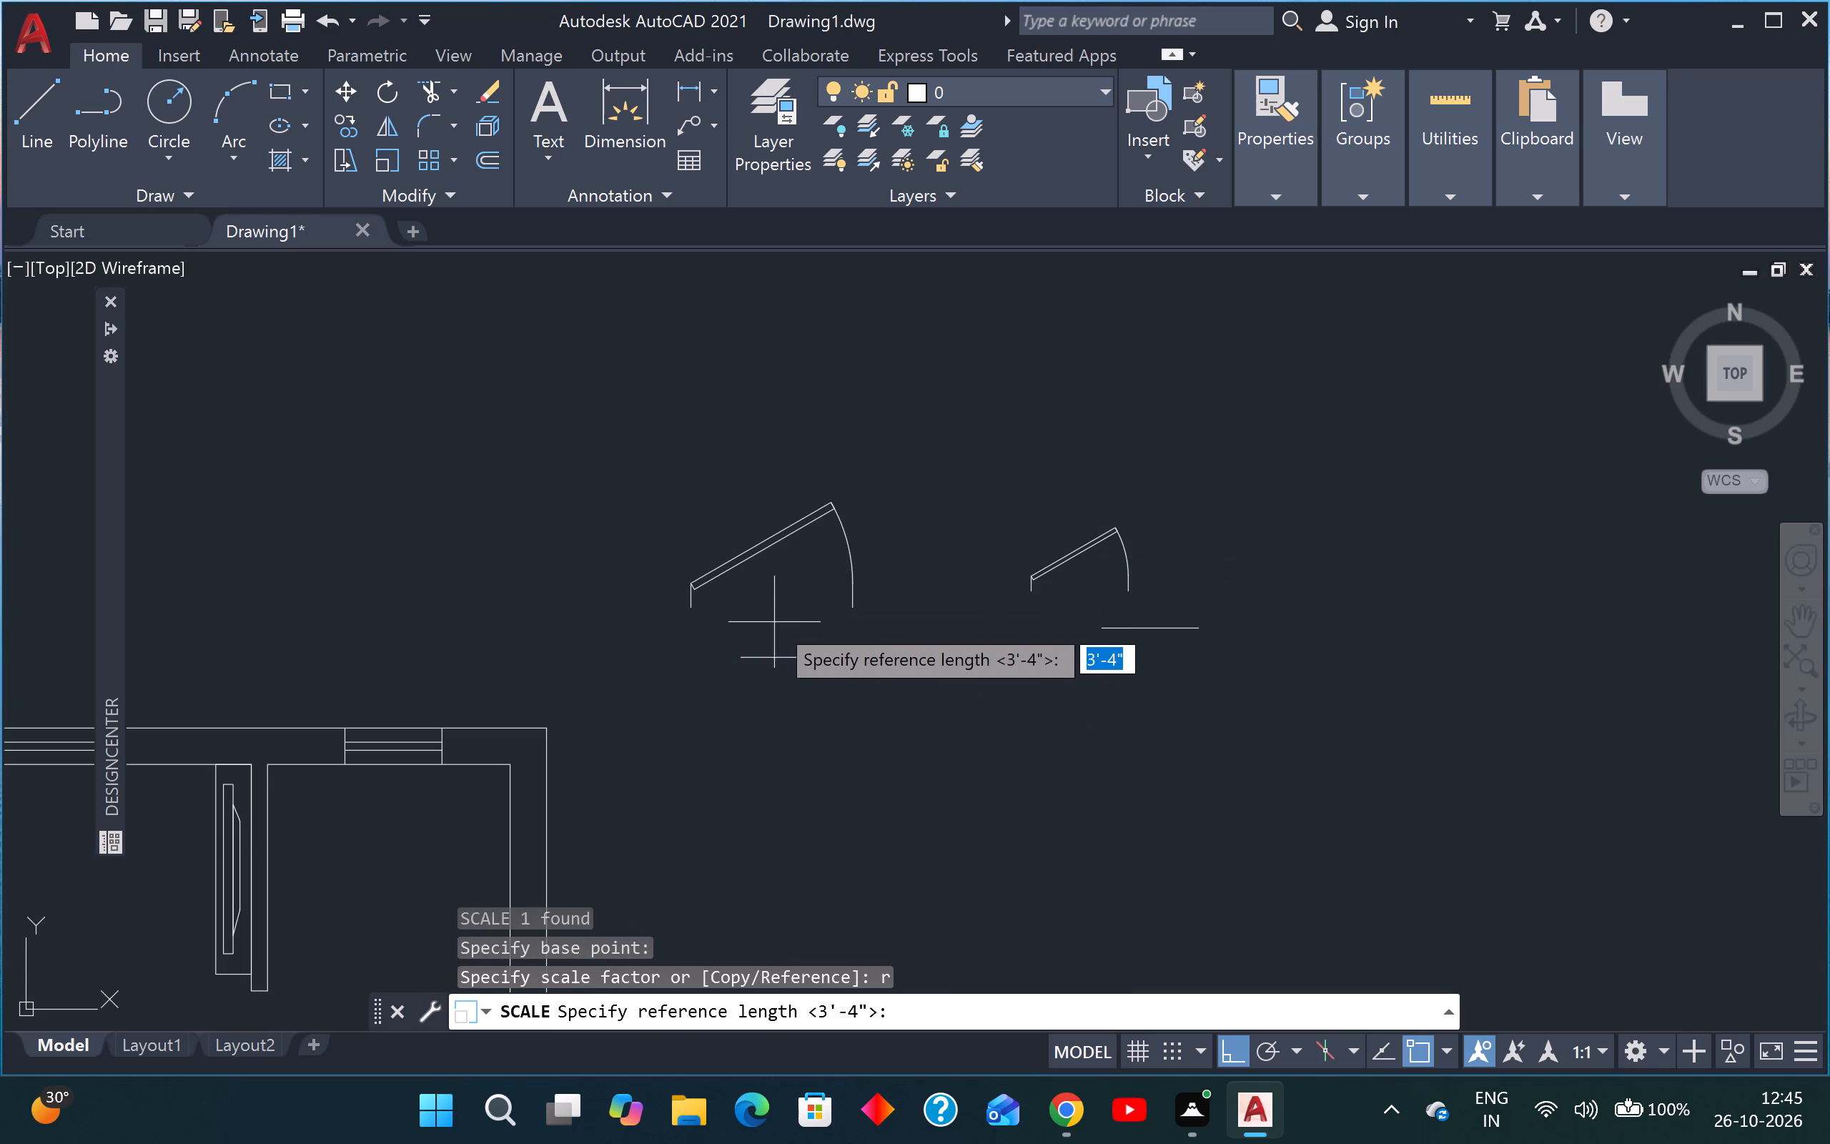
{"action": "left_click", "coordinate": [696, 613]}
{"action": "left_click", "coordinate": [847, 608]}
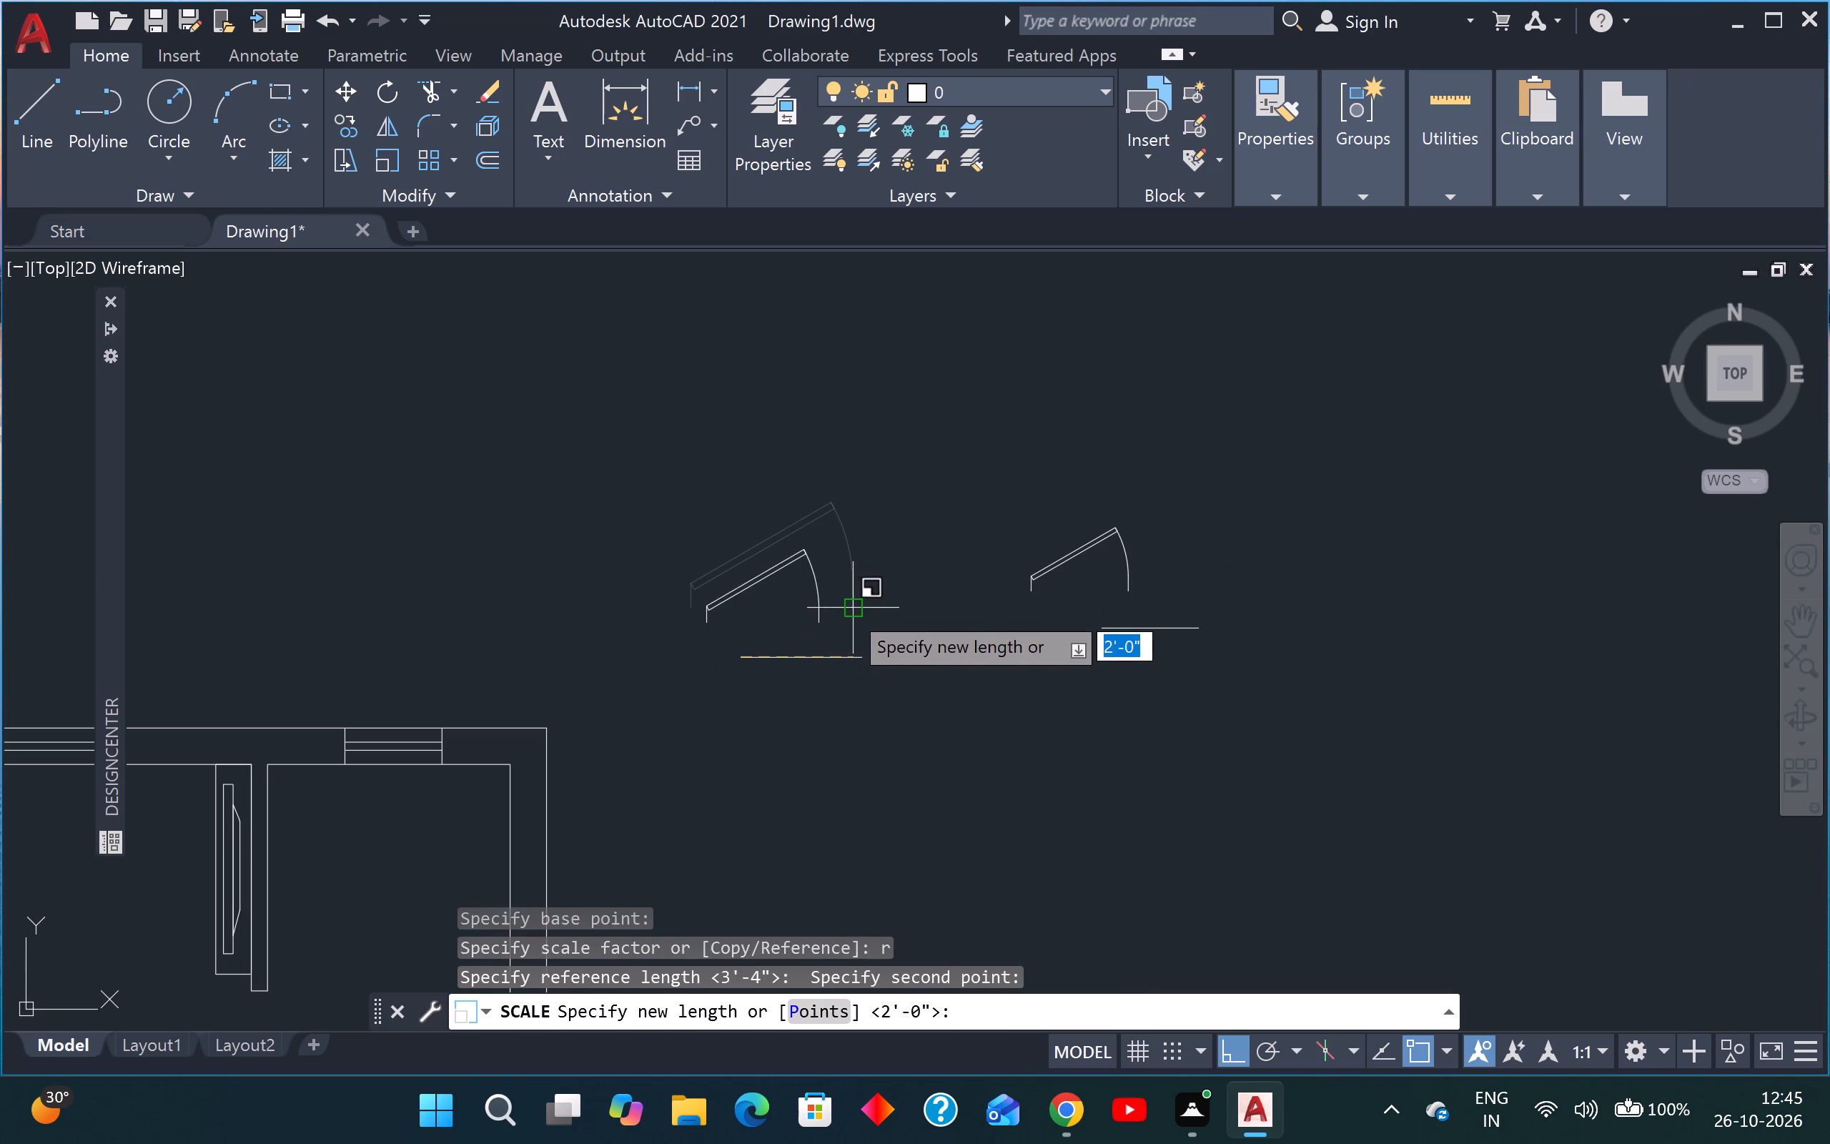
{"action": "left_click", "coordinate": [869, 656]}
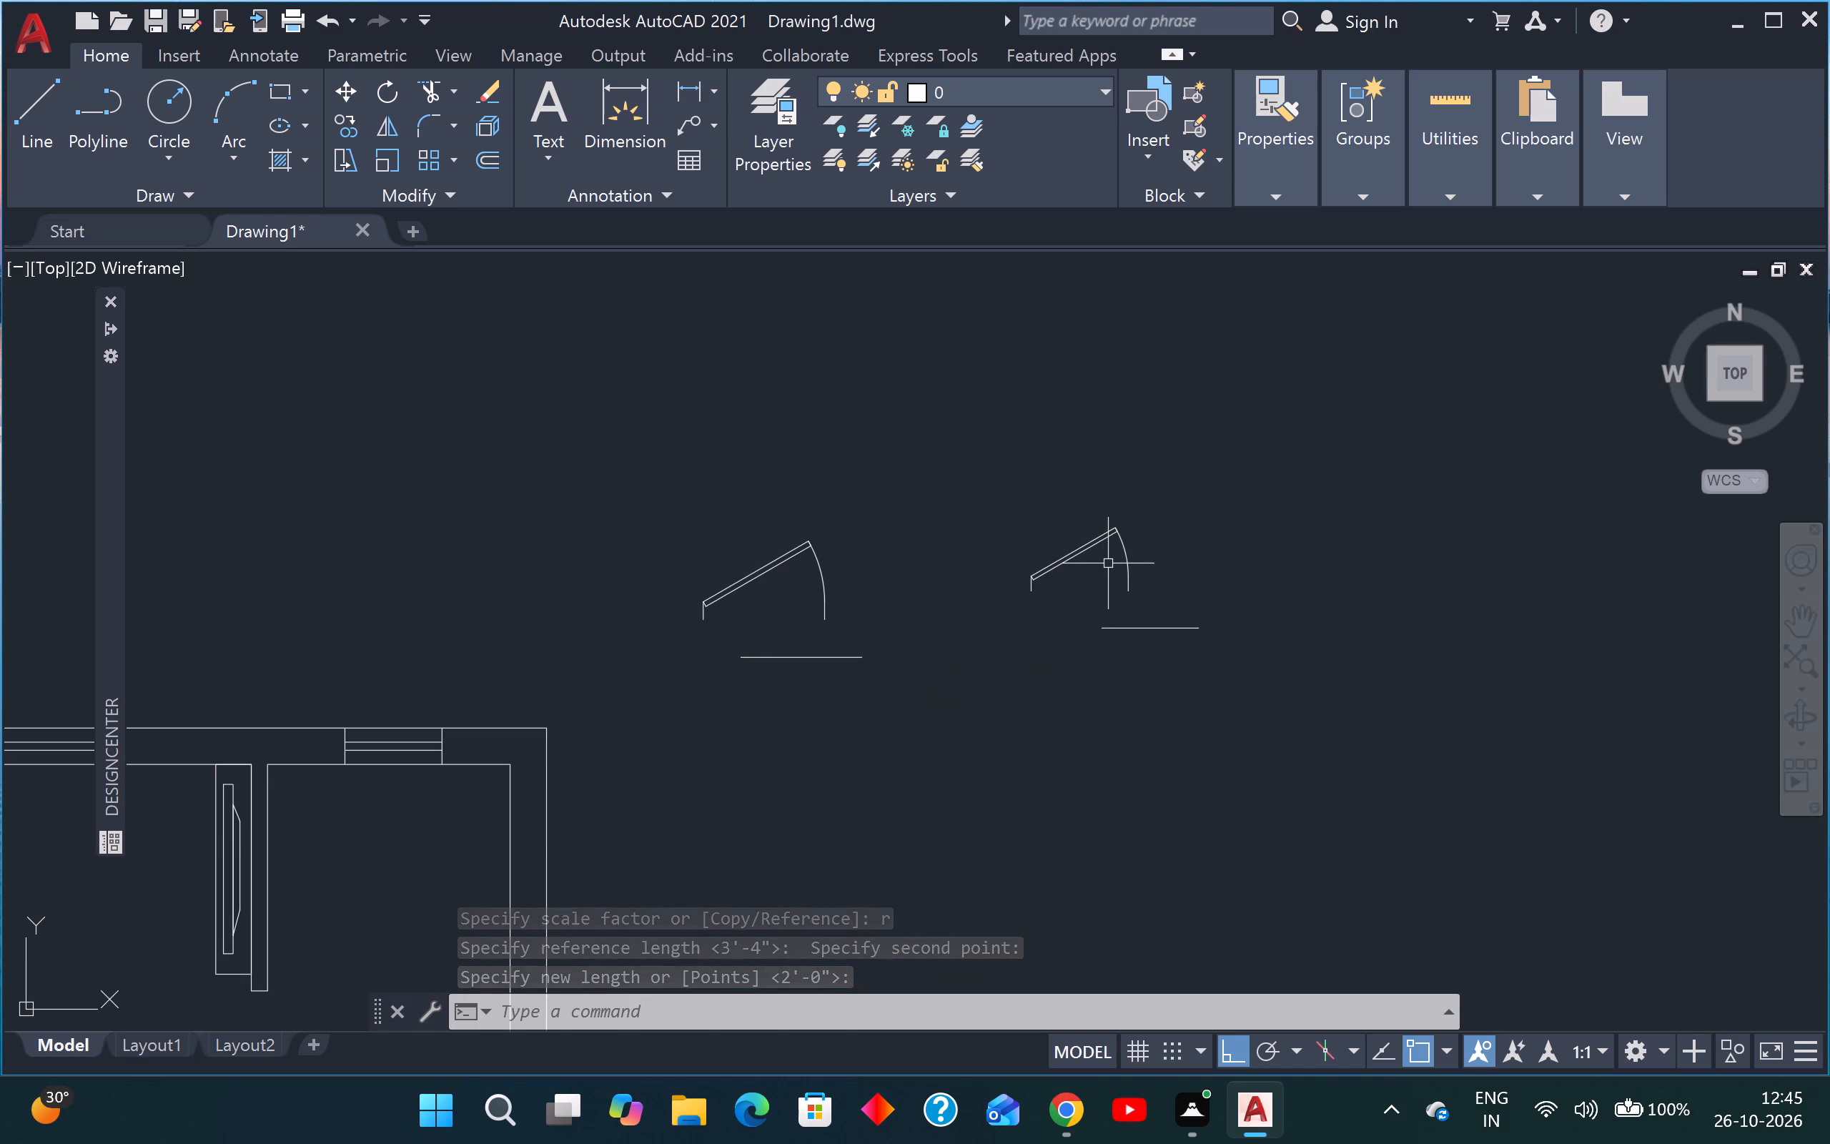
{"action": "scroll", "coordinate": [1110, 519], "scroll_direction": "down", "scroll_amount": 4}
{"action": "scroll", "coordinate": [1097, 561], "scroll_direction": "up", "scroll_amount": 3}
{"action": "key", "text": "Escape"}
{"action": "key", "text": "Escape"}
Rotate the eastern 2' door symbol 270° about its leaf tip to suit a vertical wall opening.
{"action": "scroll", "coordinate": [1136, 395], "scroll_direction": "up", "scroll_amount": 2}
{"action": "left_click", "coordinate": [1197, 375]}
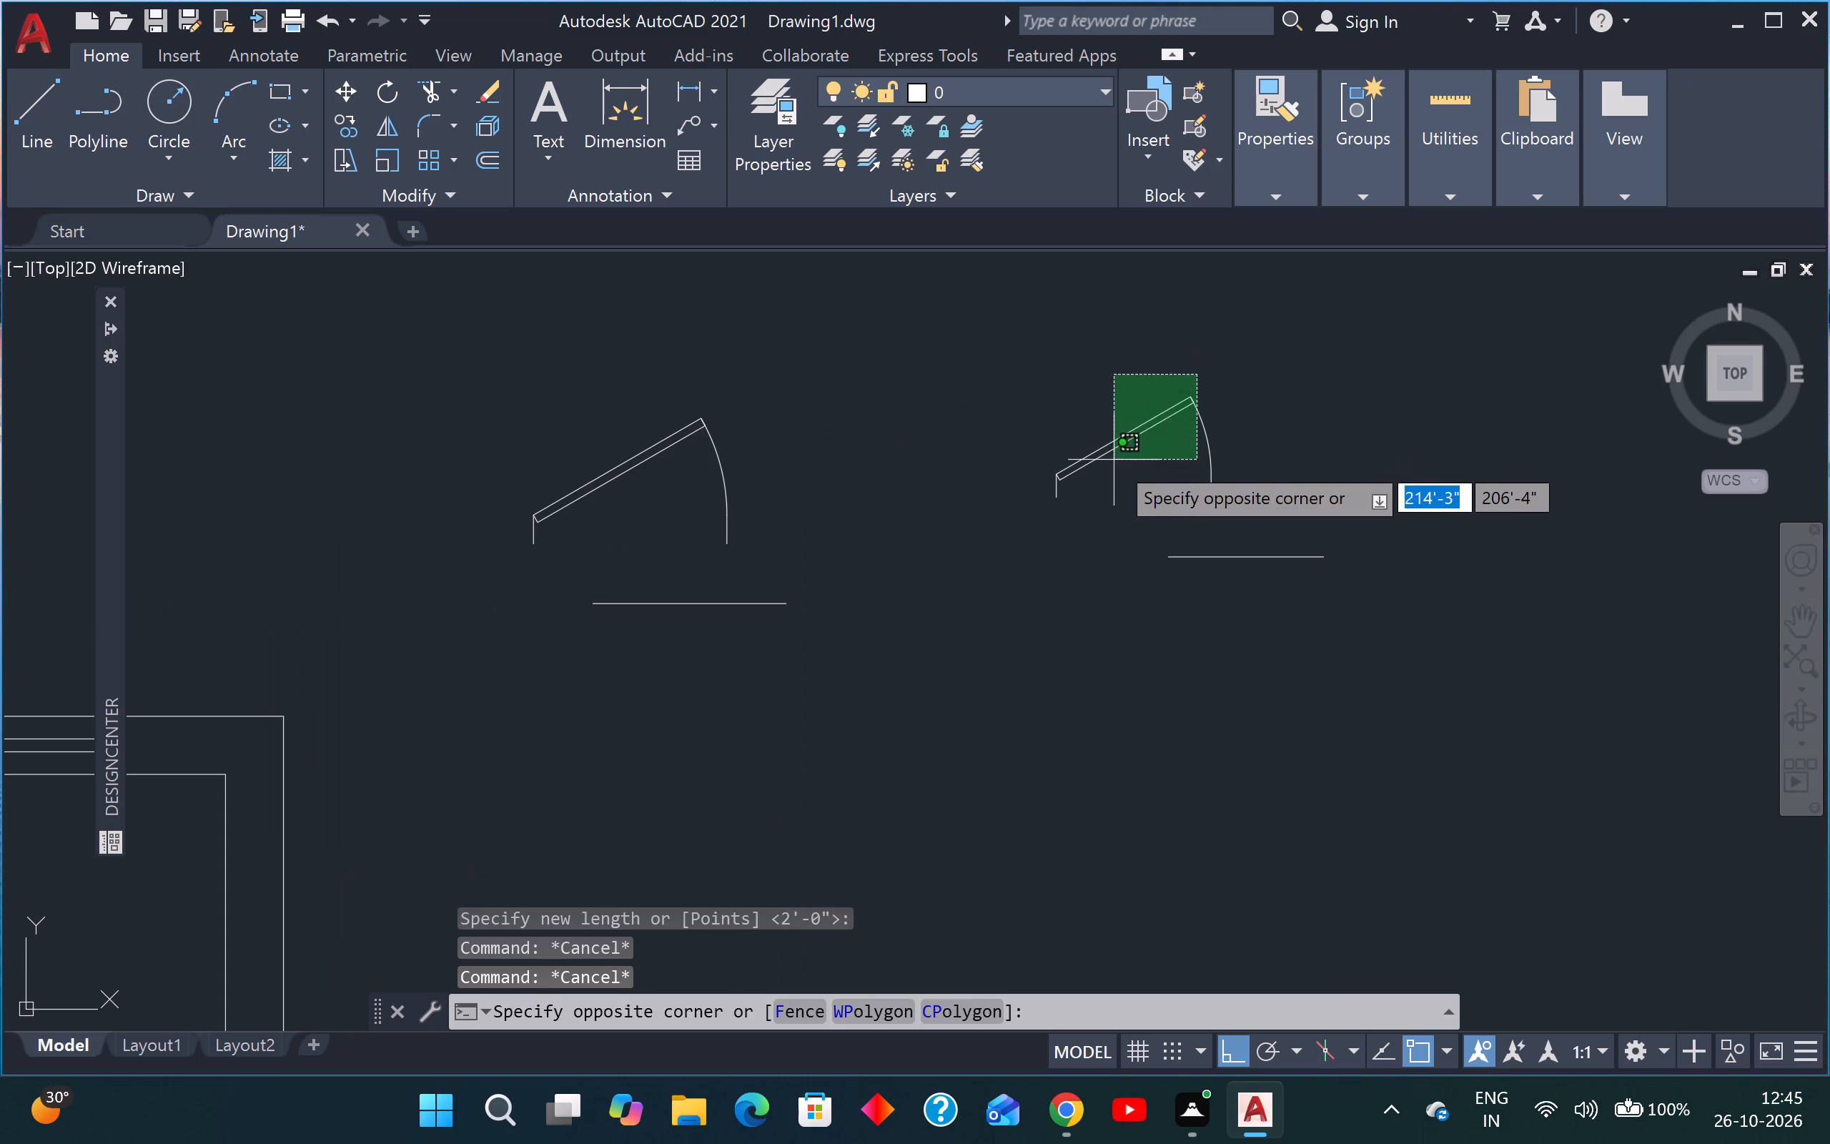
{"action": "left_click", "coordinate": [1114, 460]}
{"action": "key", "text": "r"}
{"action": "key", "text": "o"}
{"action": "key", "text": "Return"}
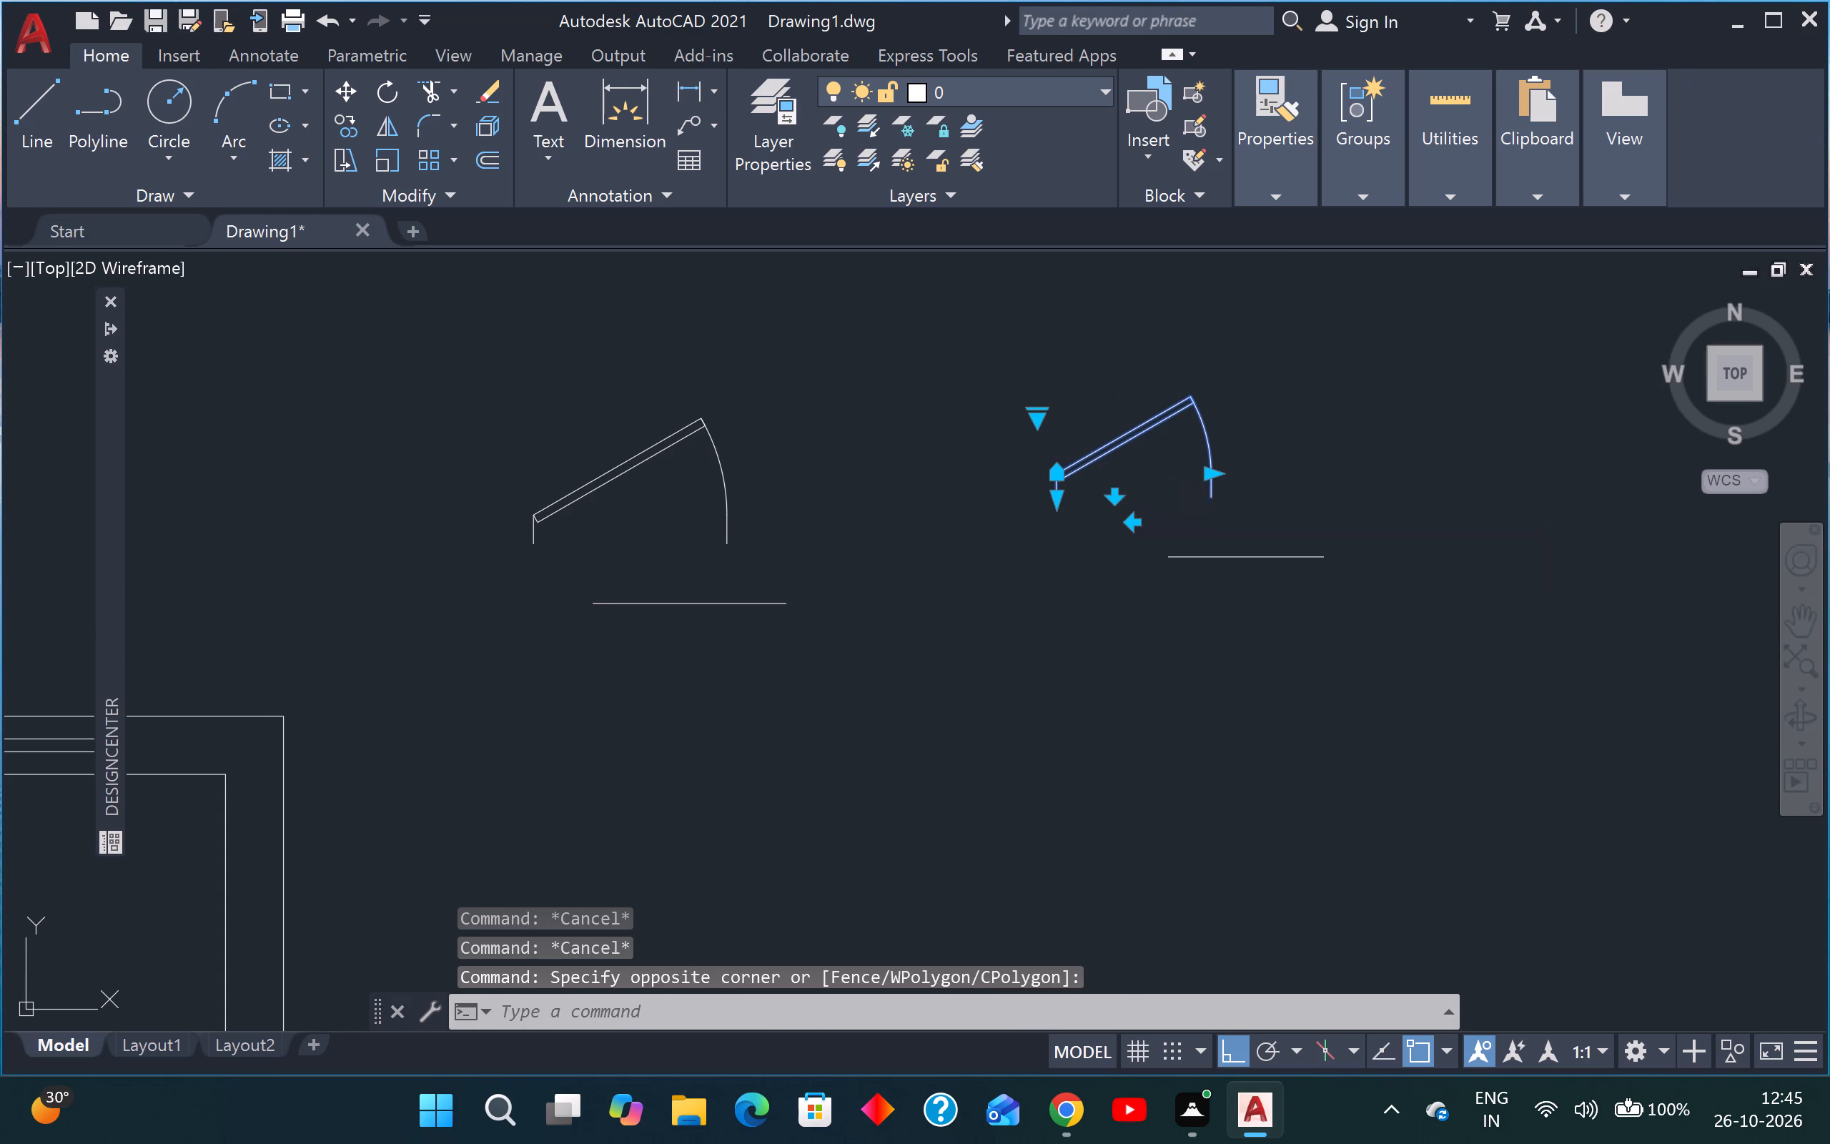
{"action": "left_click", "coordinate": [1187, 389]}
{"action": "left_click", "coordinate": [1204, 675]}
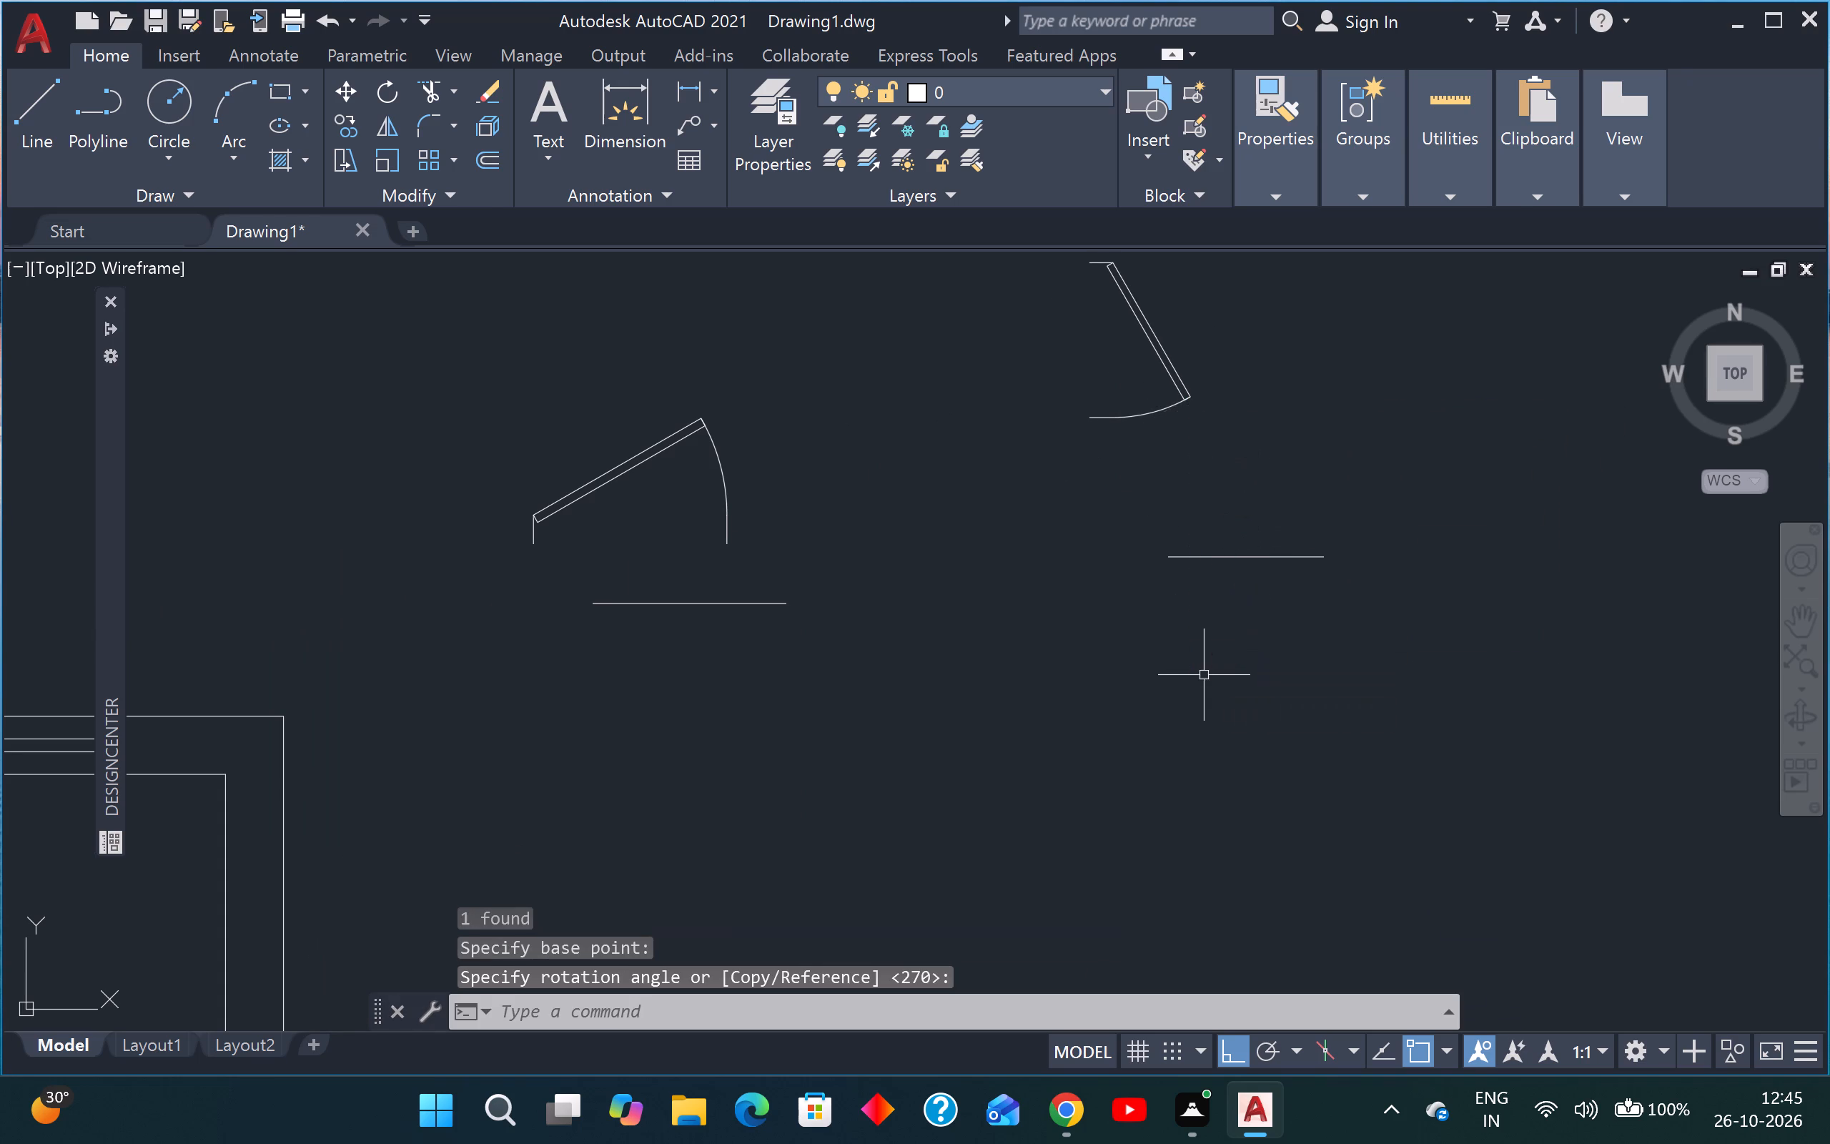
Move the rotated 2' door symbol into the opening in the northeastern room's western wall, with Ortho off.
{"action": "left_click_drag", "start_coordinate": [1218, 268], "coordinate": [1205, 280]}
{"action": "left_click", "coordinate": [987, 442]}
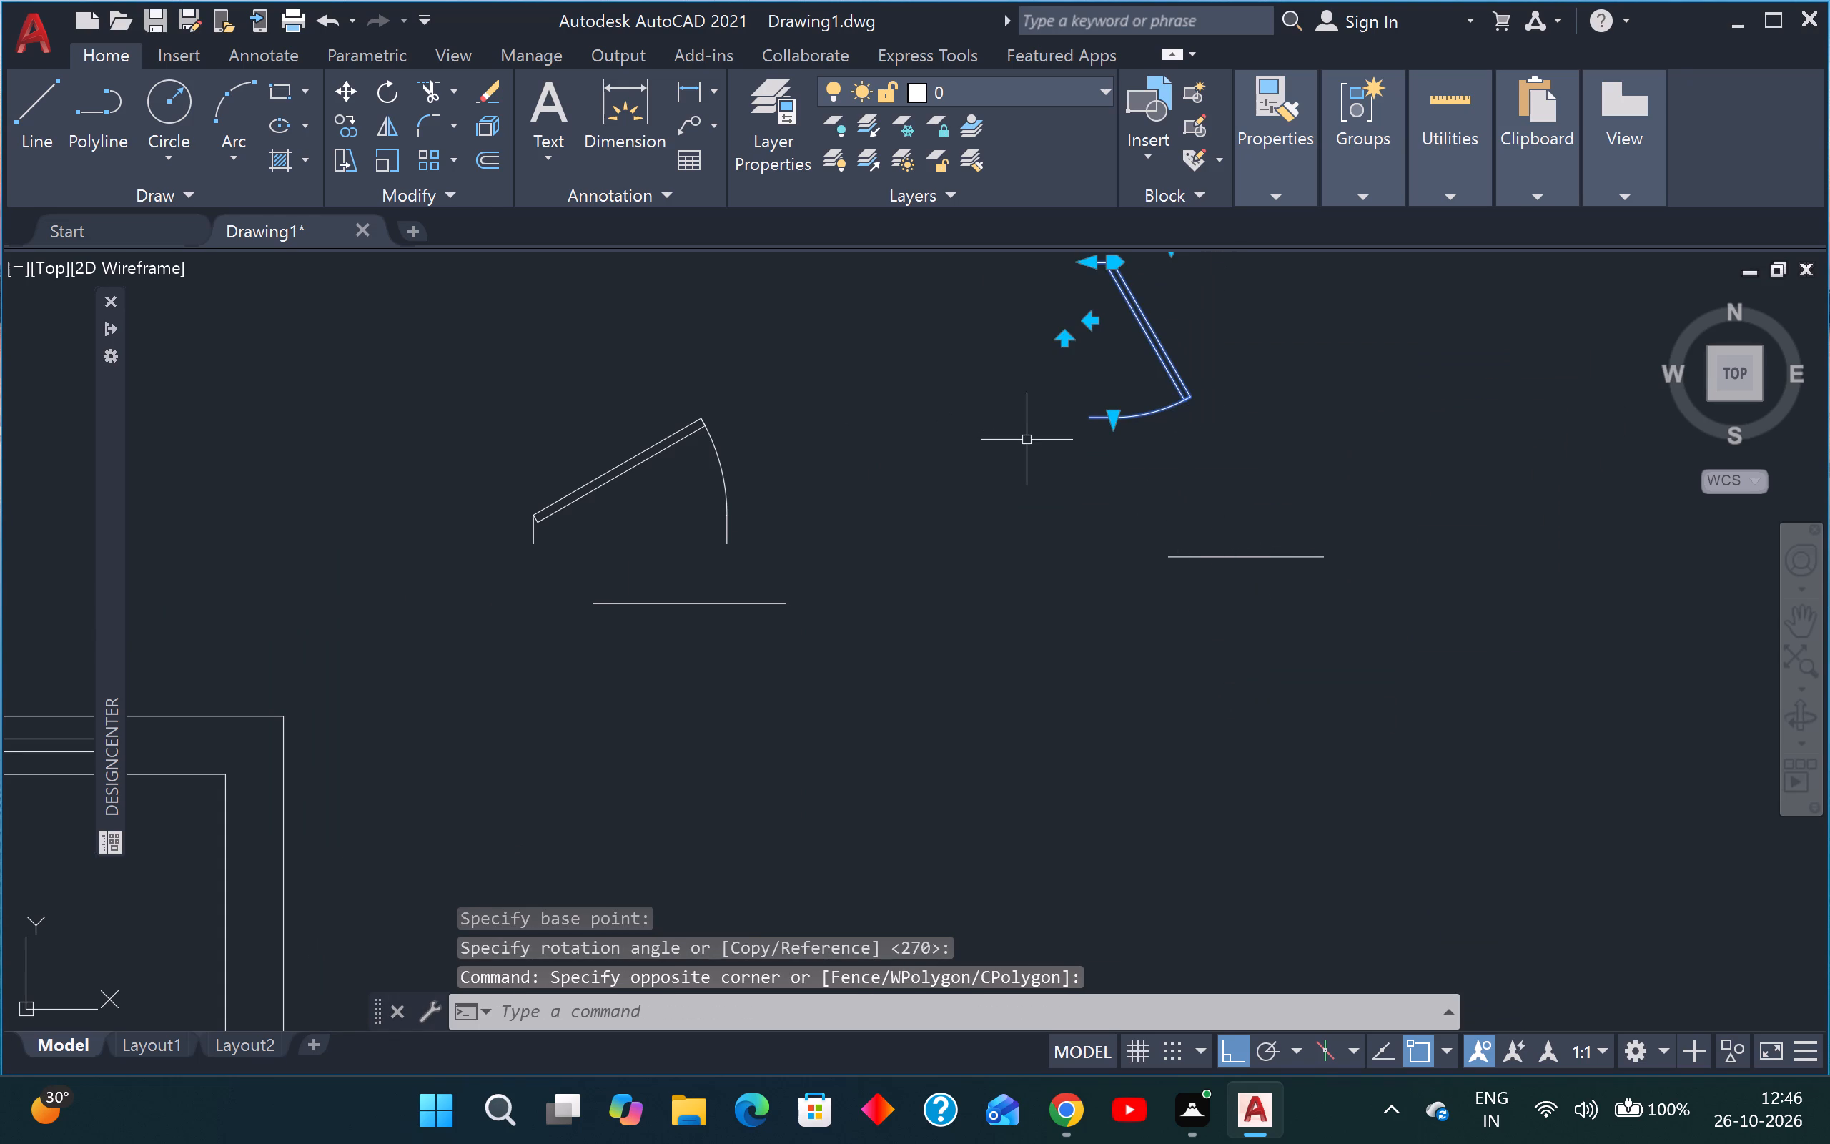
{"action": "key", "text": "m"}
{"action": "key", "text": "space"}
{"action": "scroll", "coordinate": [1036, 323], "scroll_direction": "down", "scroll_amount": 1}
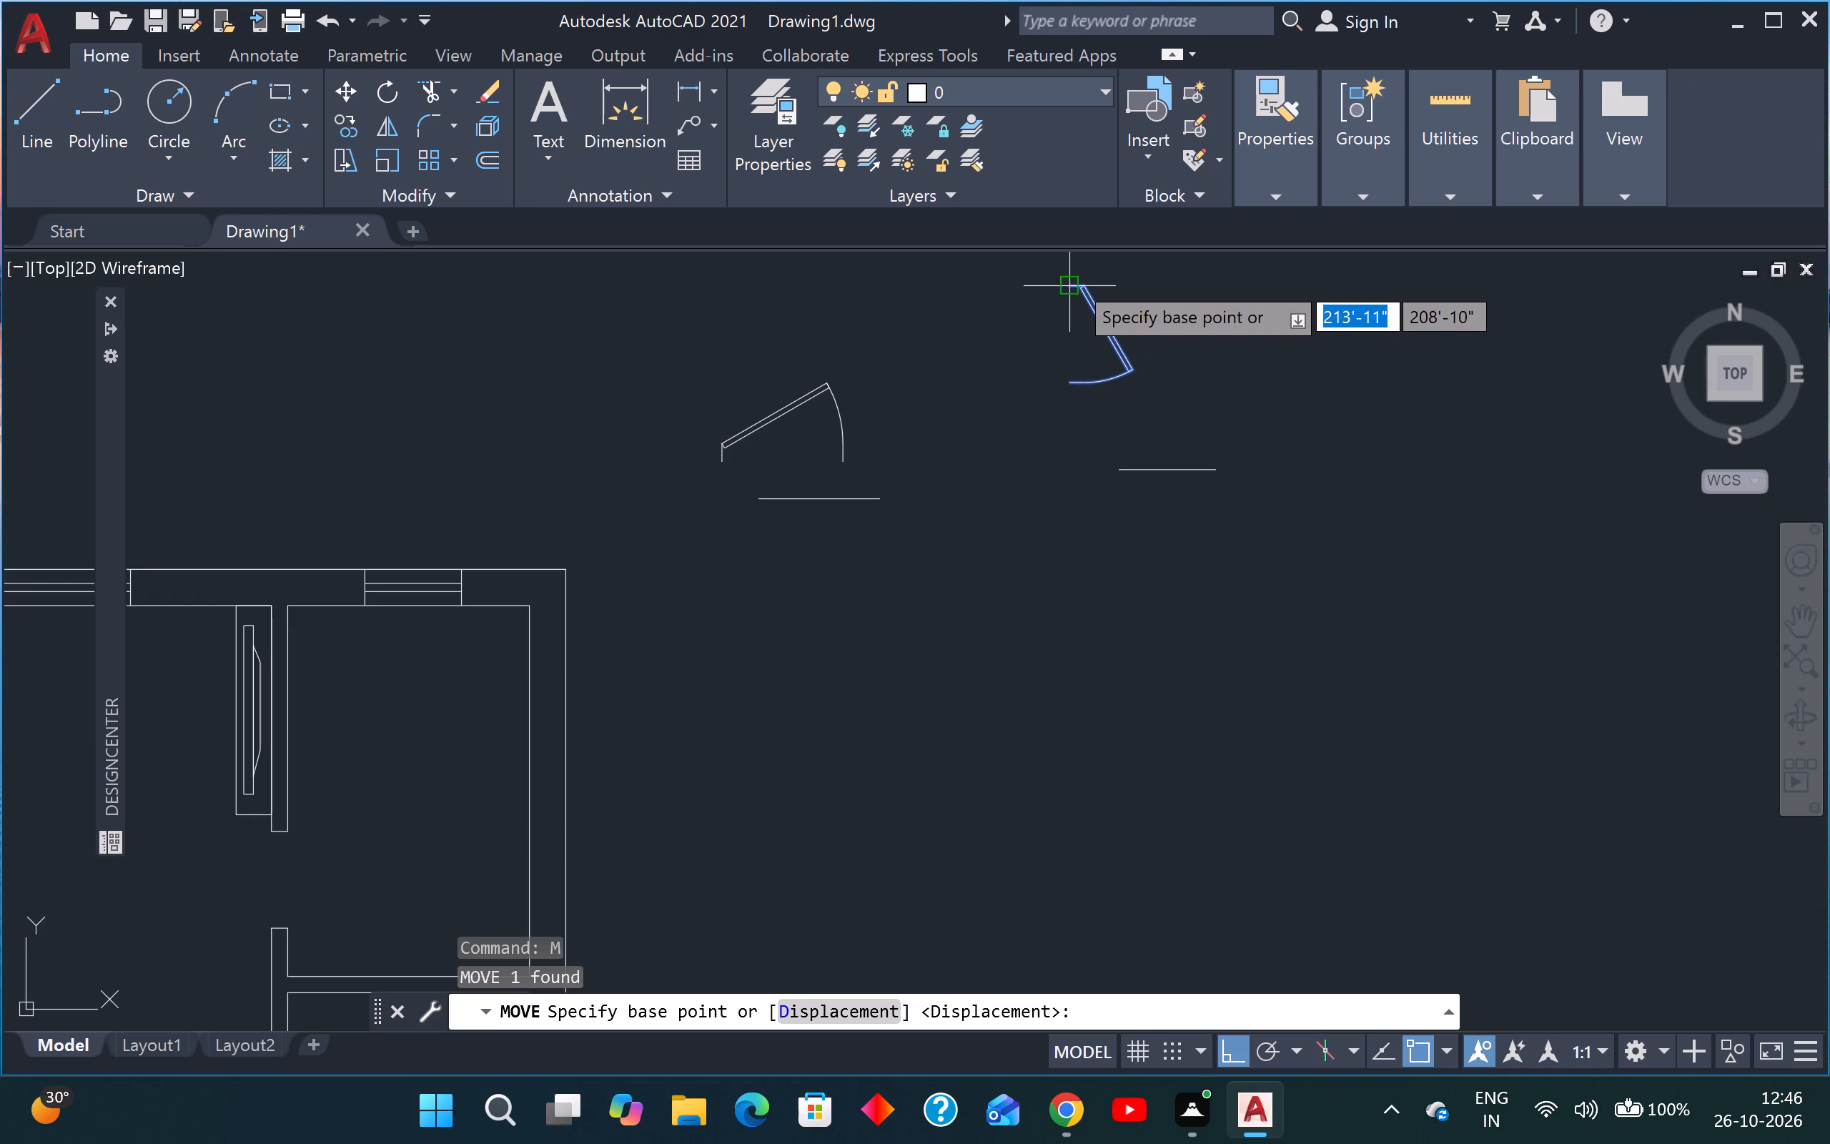
{"action": "scroll", "coordinate": [1072, 278], "scroll_direction": "up", "scroll_amount": 3}
{"action": "left_click", "coordinate": [1077, 309]}
{"action": "scroll", "coordinate": [1075, 316], "scroll_direction": "down", "scroll_amount": 4}
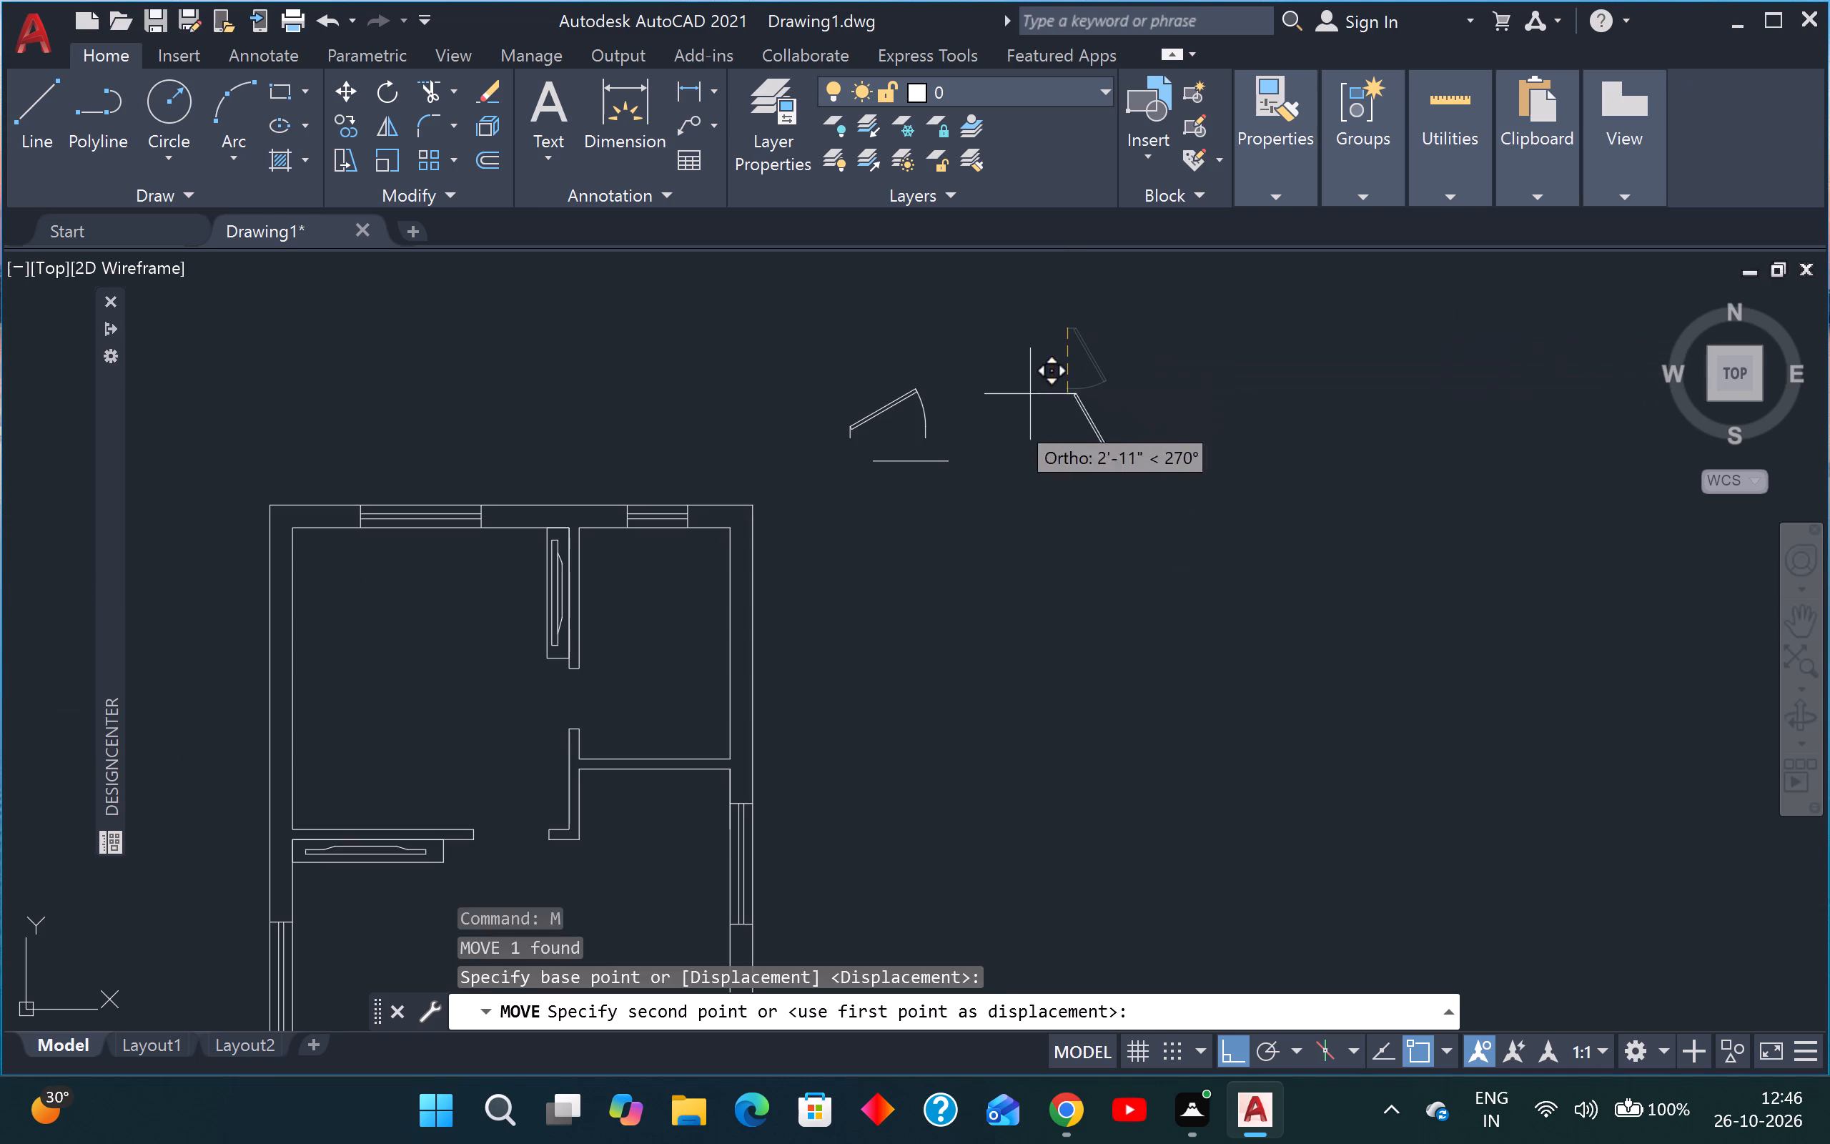
{"action": "key", "text": "F8"}
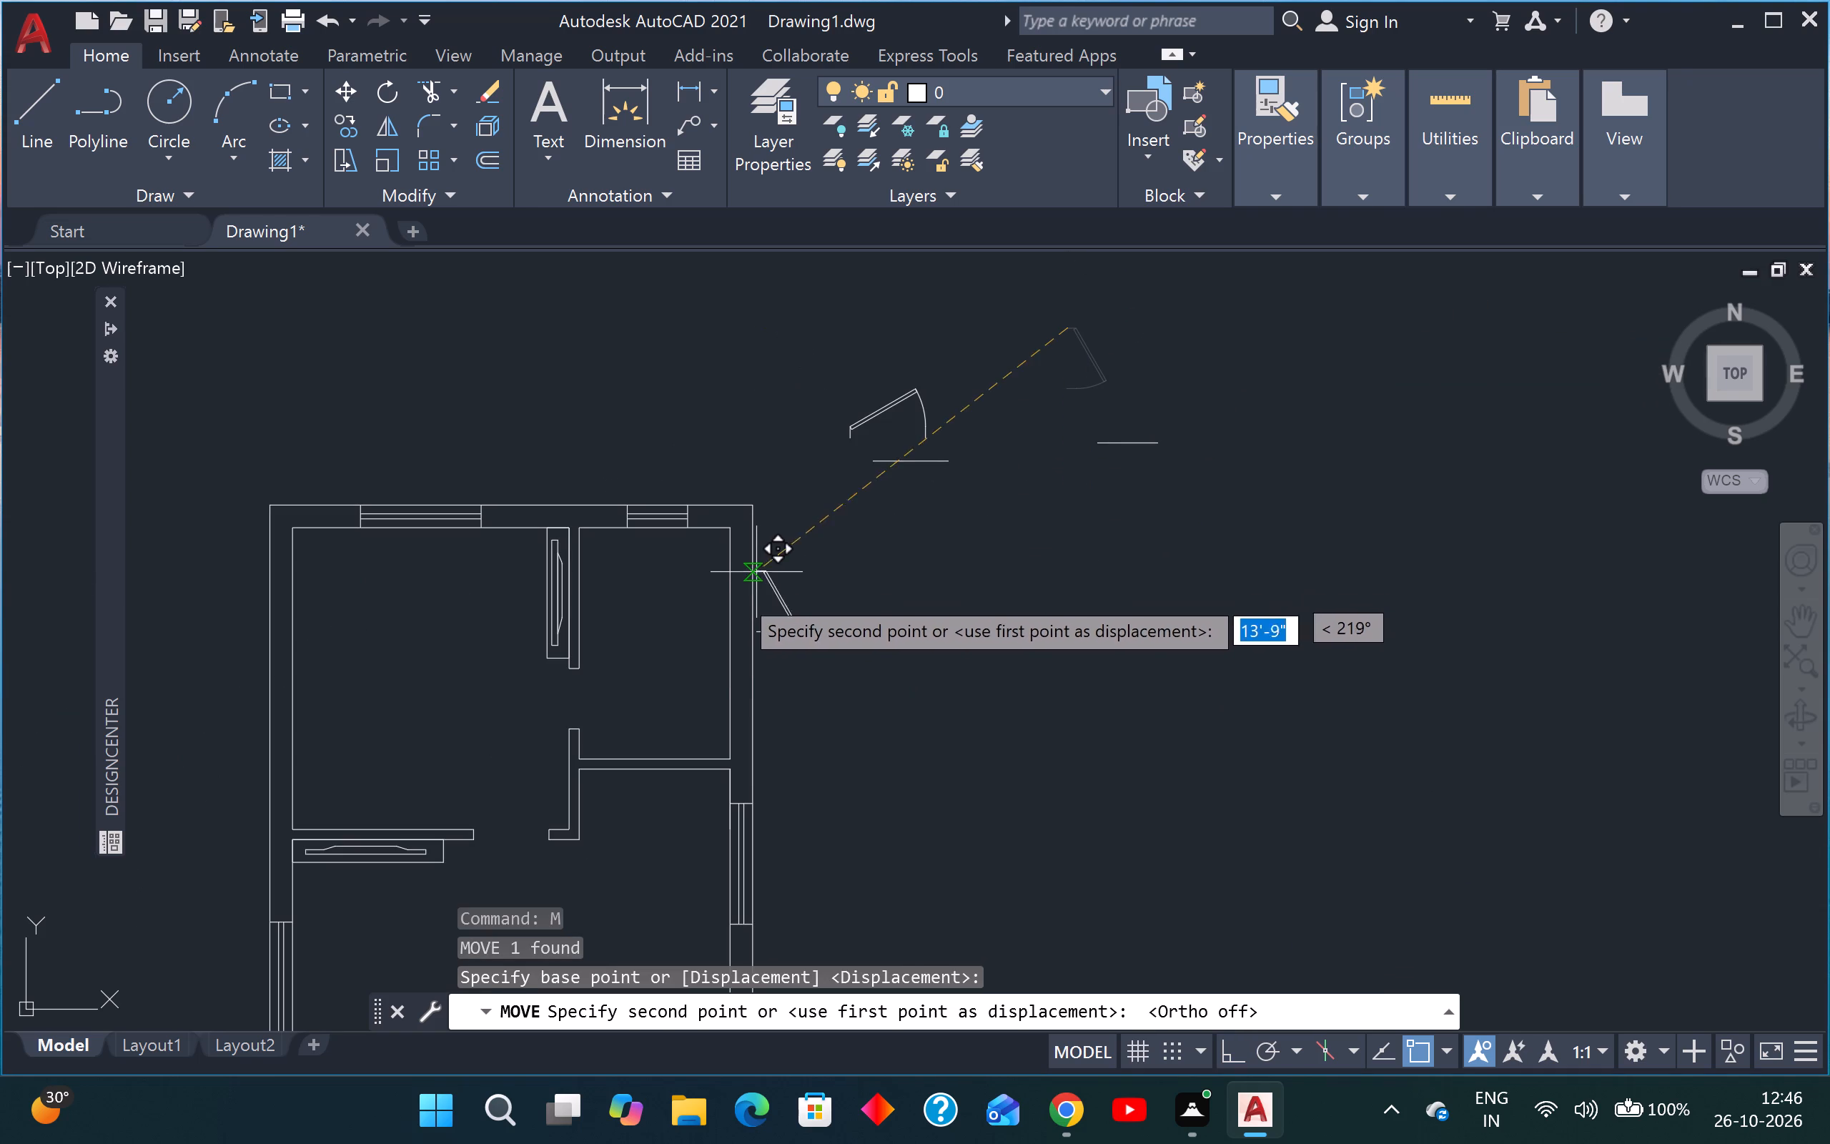
{"action": "scroll", "coordinate": [543, 679], "scroll_direction": "up", "scroll_amount": 2}
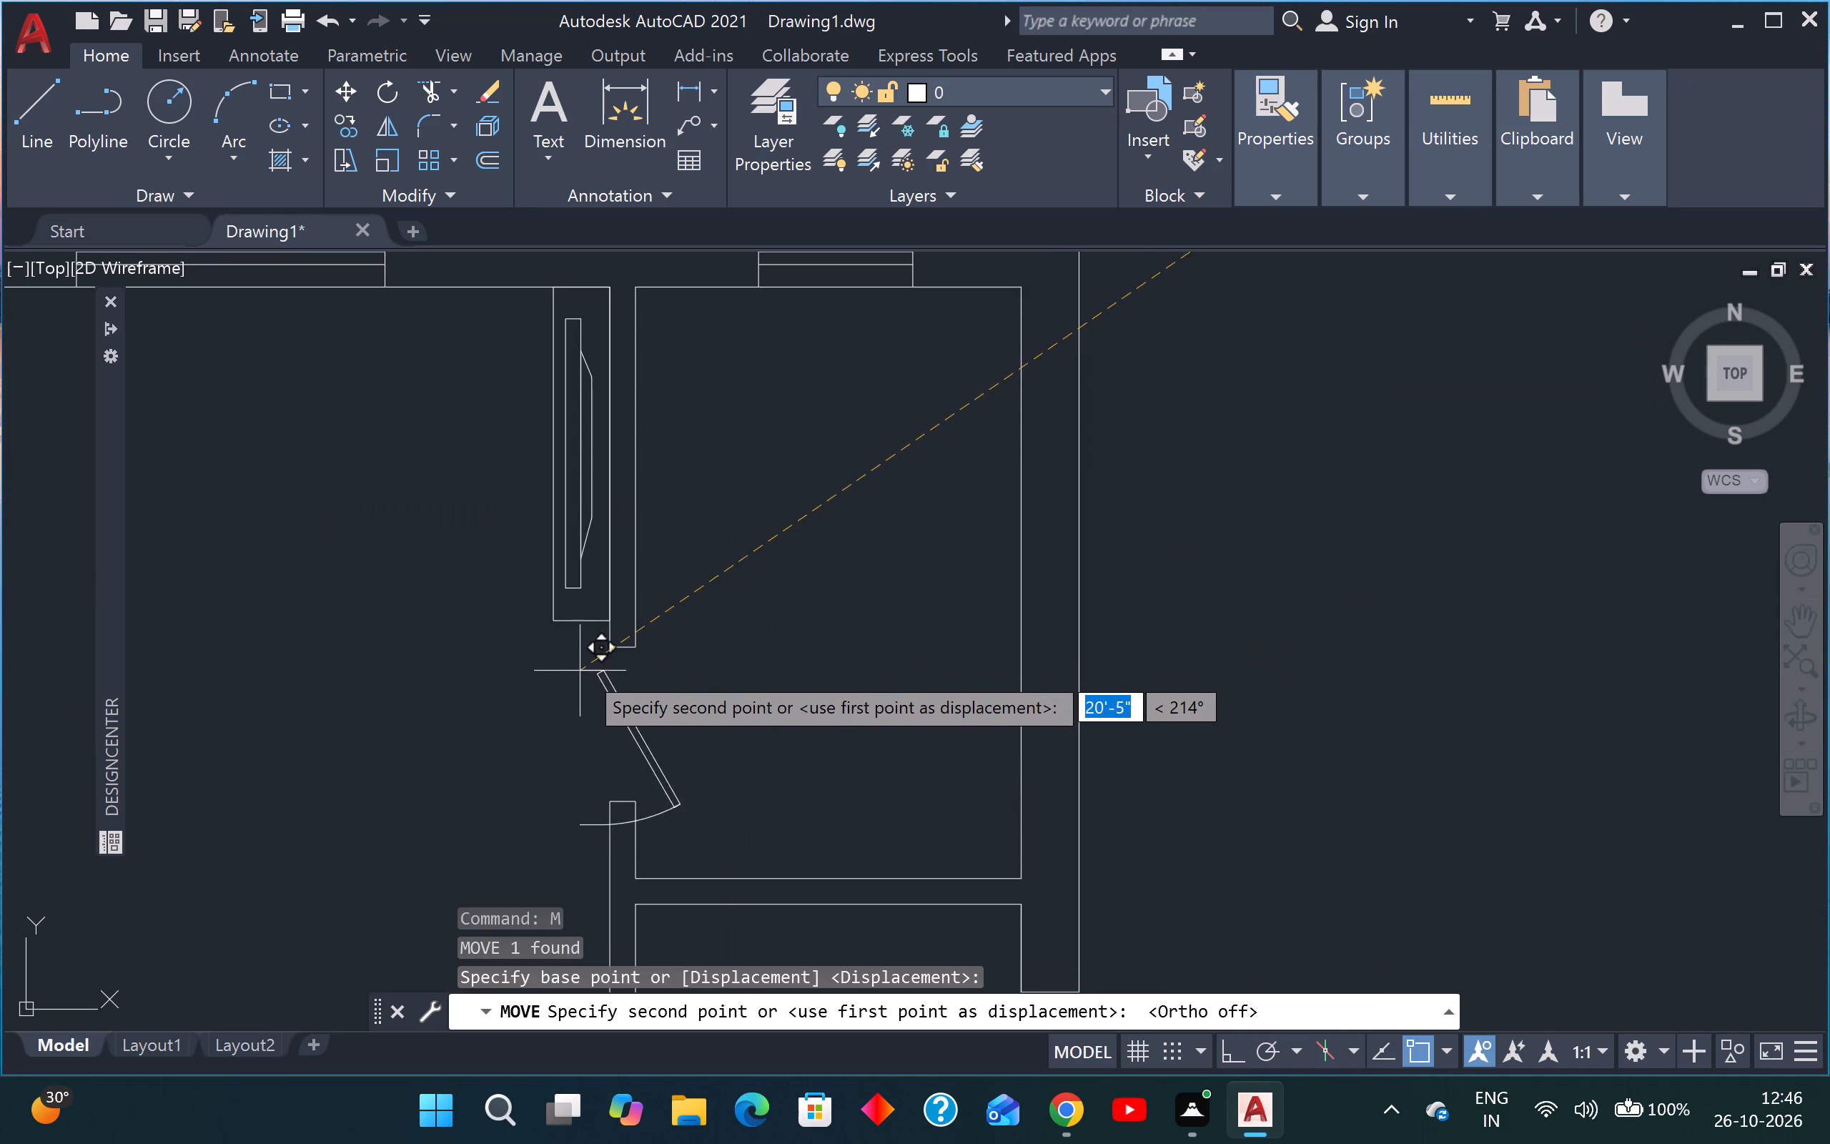
{"action": "scroll", "coordinate": [603, 660], "scroll_direction": "up", "scroll_amount": 3}
{"action": "left_click", "coordinate": [628, 610]}
{"action": "scroll", "coordinate": [668, 610], "scroll_direction": "down", "scroll_amount": 3}
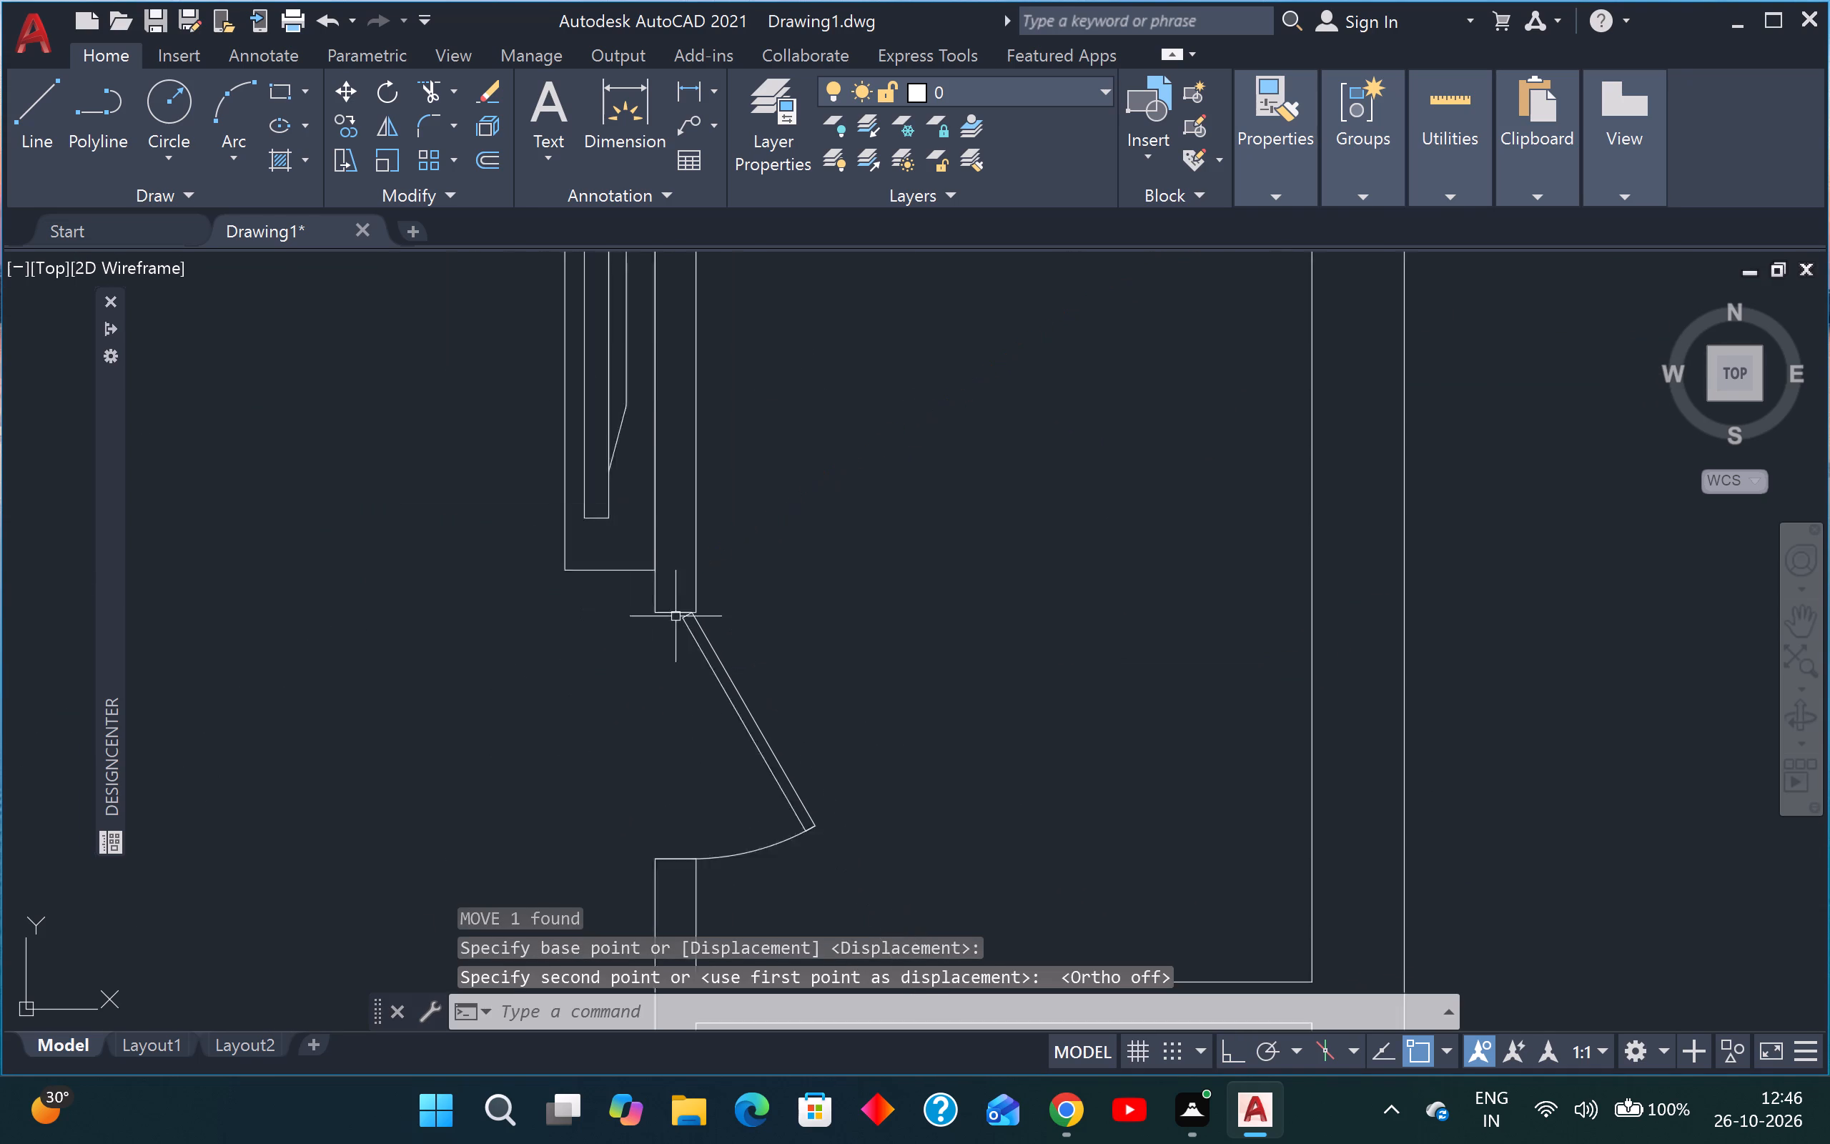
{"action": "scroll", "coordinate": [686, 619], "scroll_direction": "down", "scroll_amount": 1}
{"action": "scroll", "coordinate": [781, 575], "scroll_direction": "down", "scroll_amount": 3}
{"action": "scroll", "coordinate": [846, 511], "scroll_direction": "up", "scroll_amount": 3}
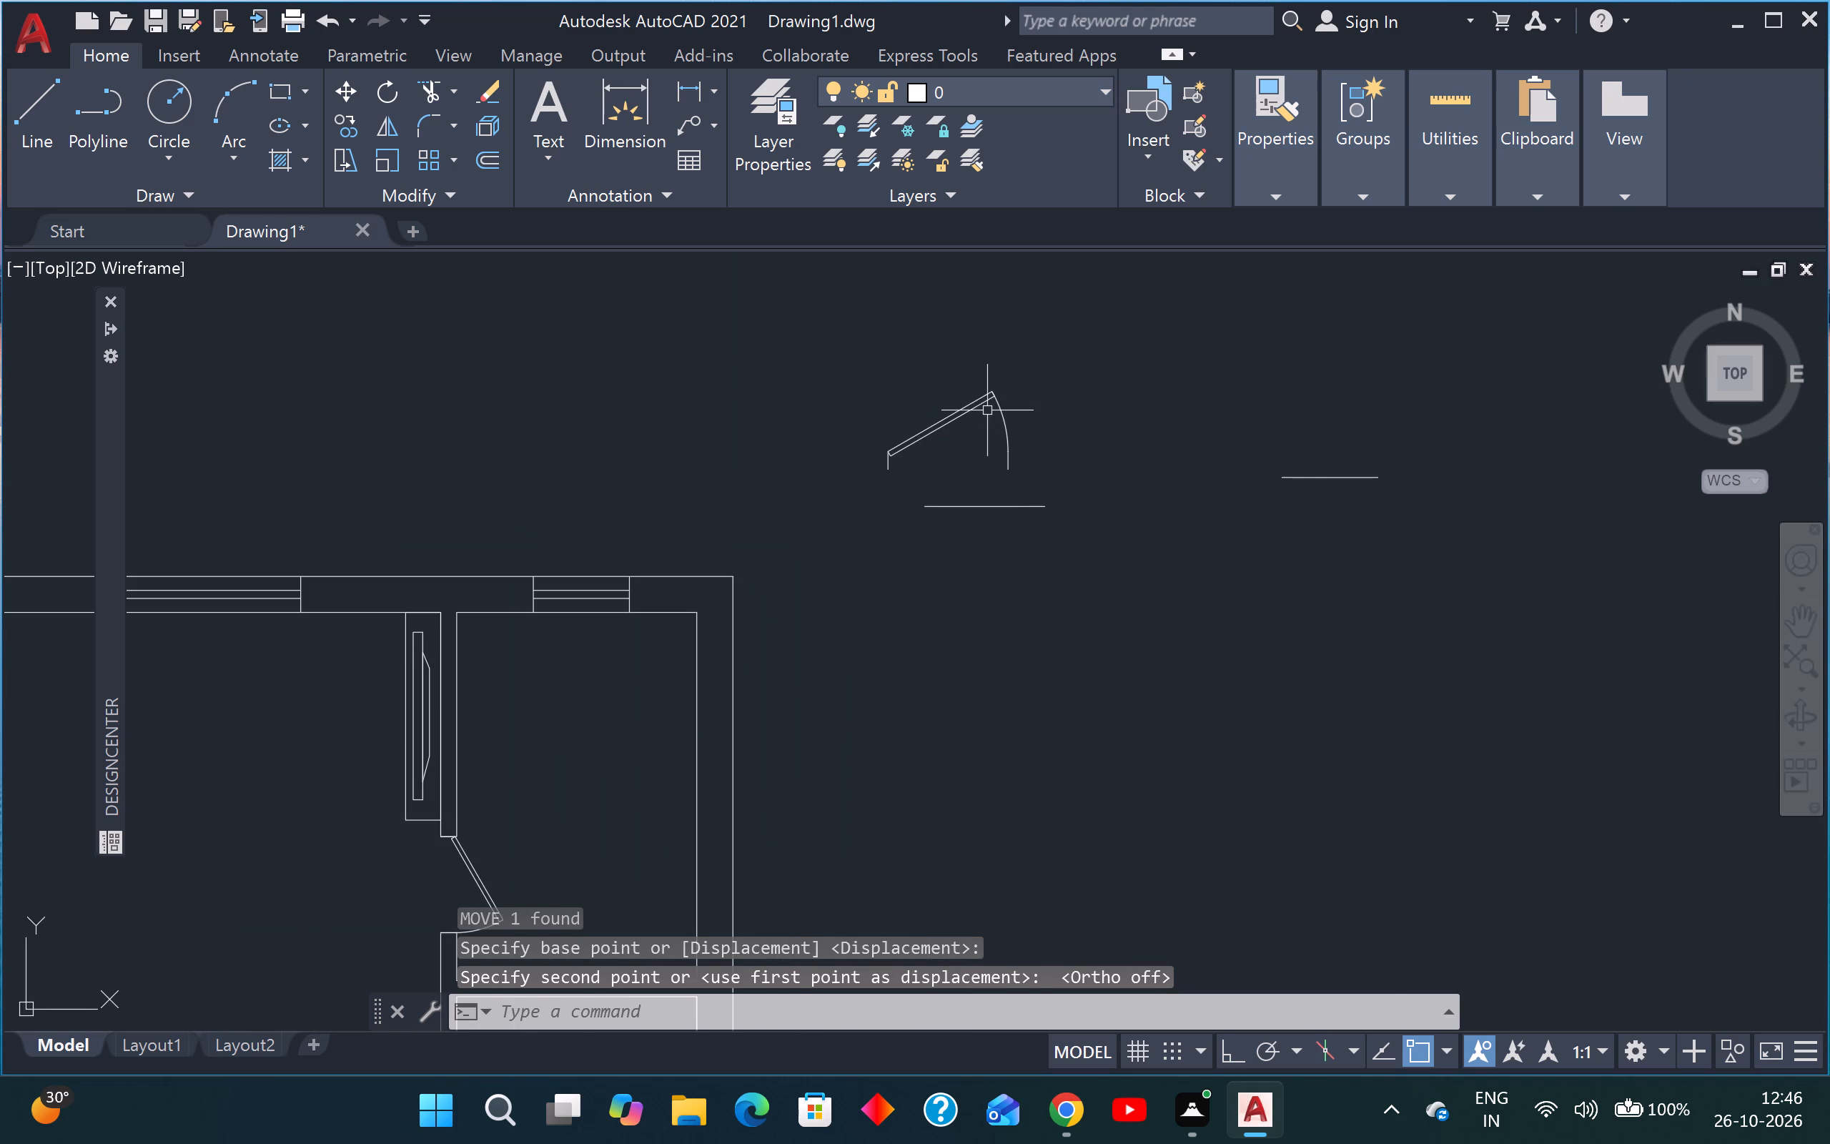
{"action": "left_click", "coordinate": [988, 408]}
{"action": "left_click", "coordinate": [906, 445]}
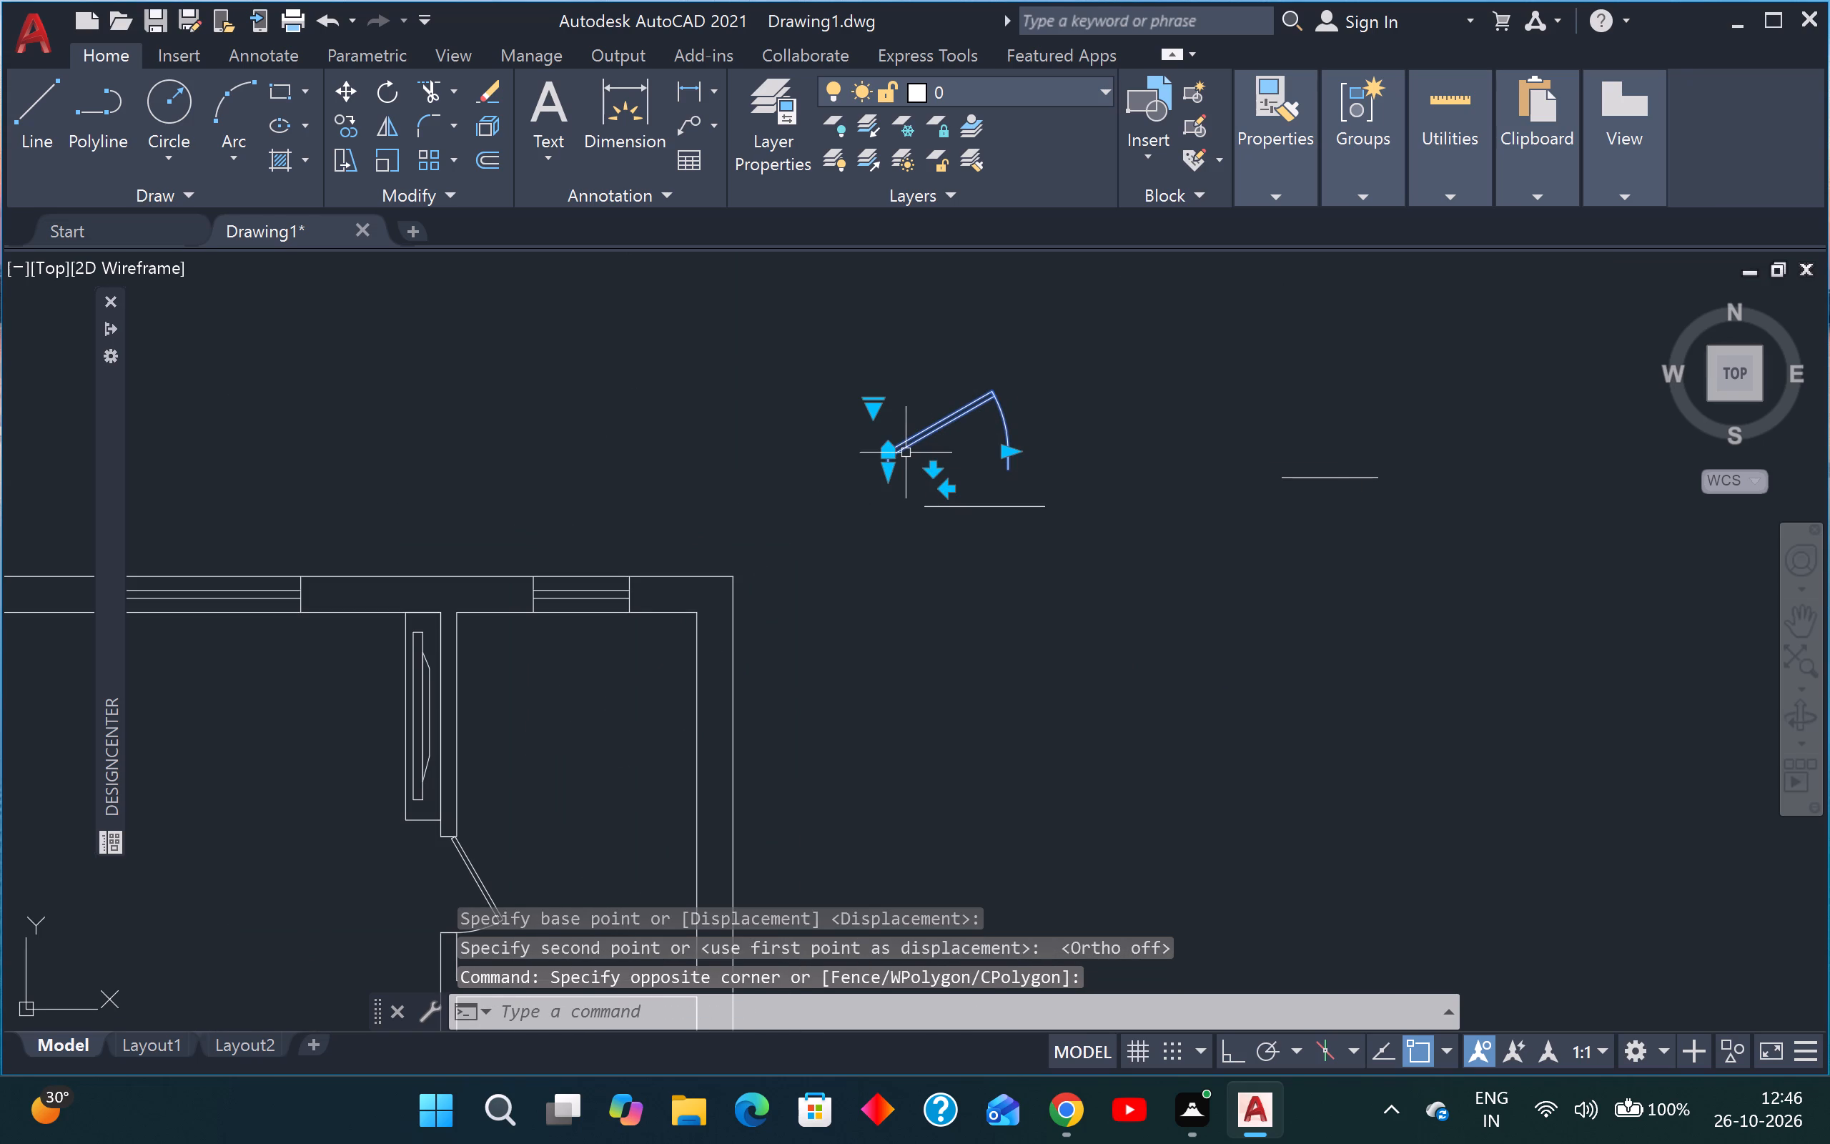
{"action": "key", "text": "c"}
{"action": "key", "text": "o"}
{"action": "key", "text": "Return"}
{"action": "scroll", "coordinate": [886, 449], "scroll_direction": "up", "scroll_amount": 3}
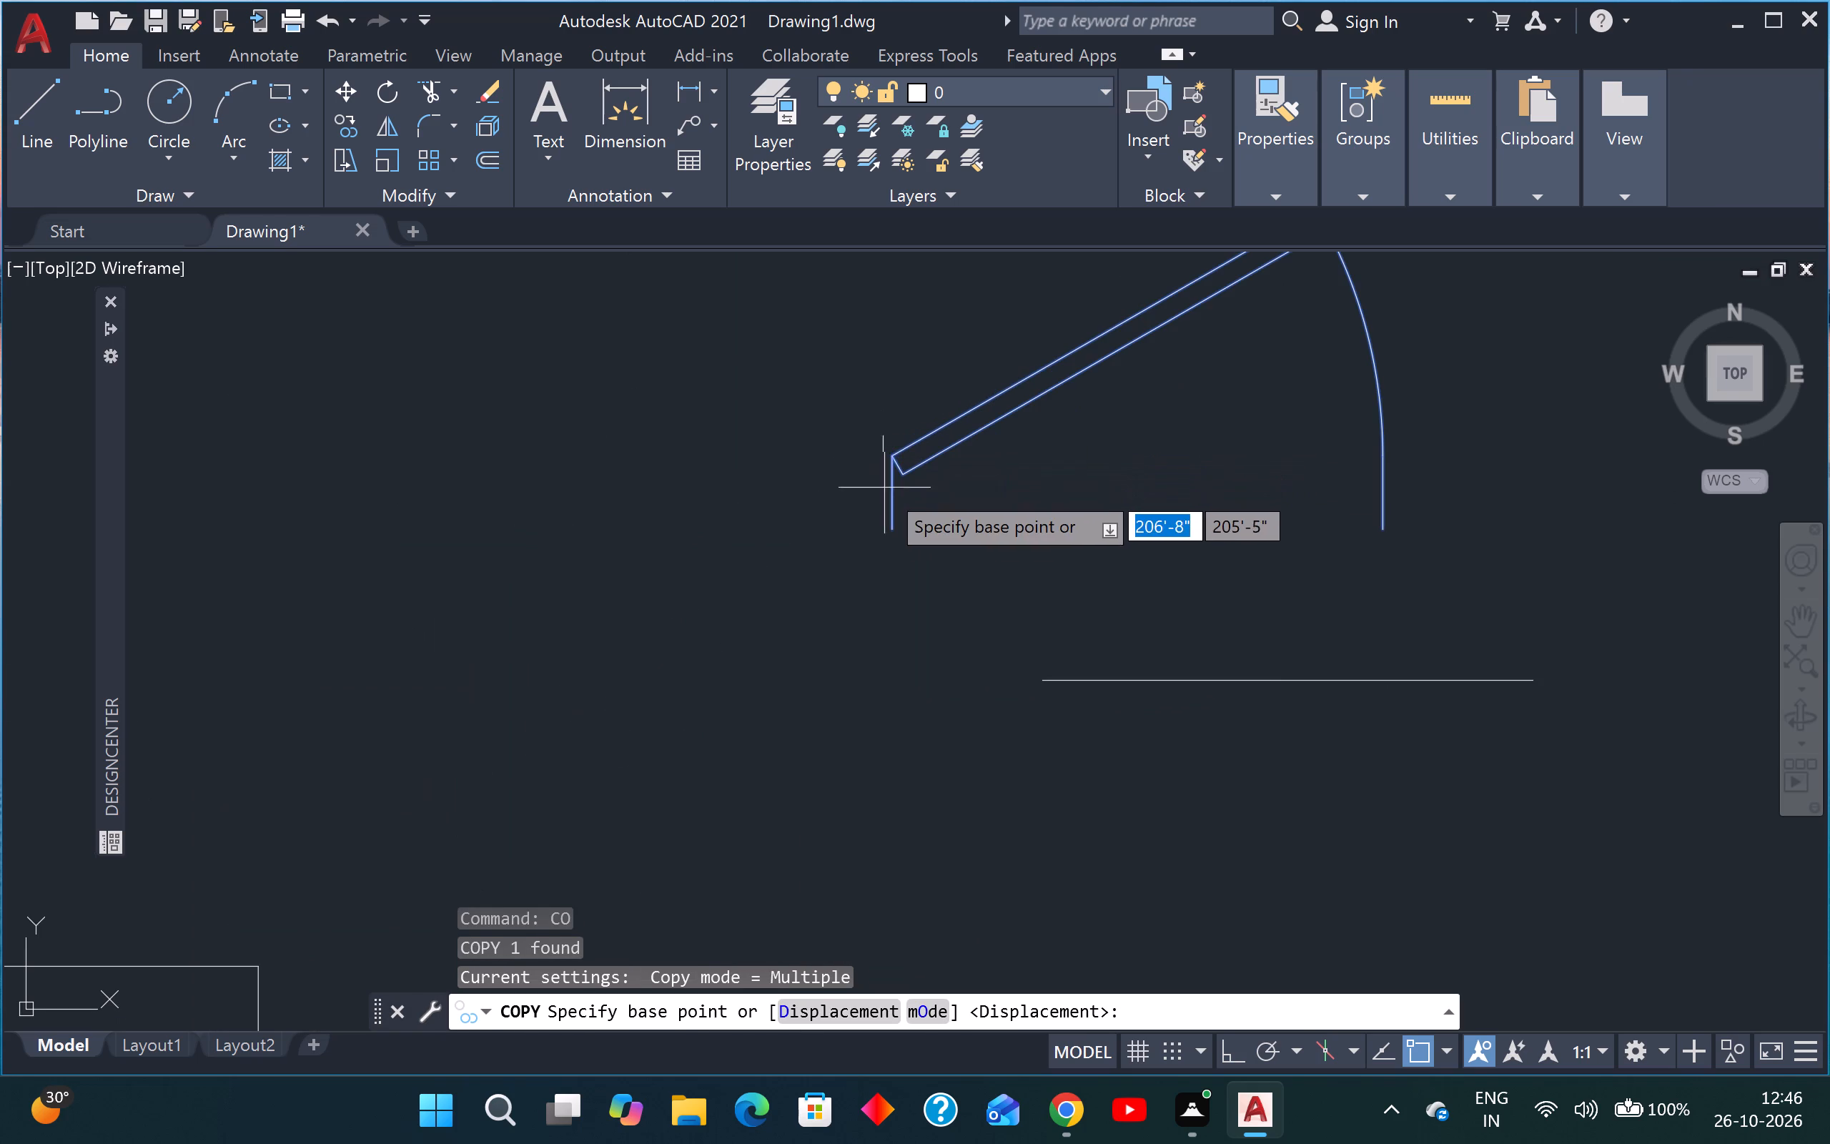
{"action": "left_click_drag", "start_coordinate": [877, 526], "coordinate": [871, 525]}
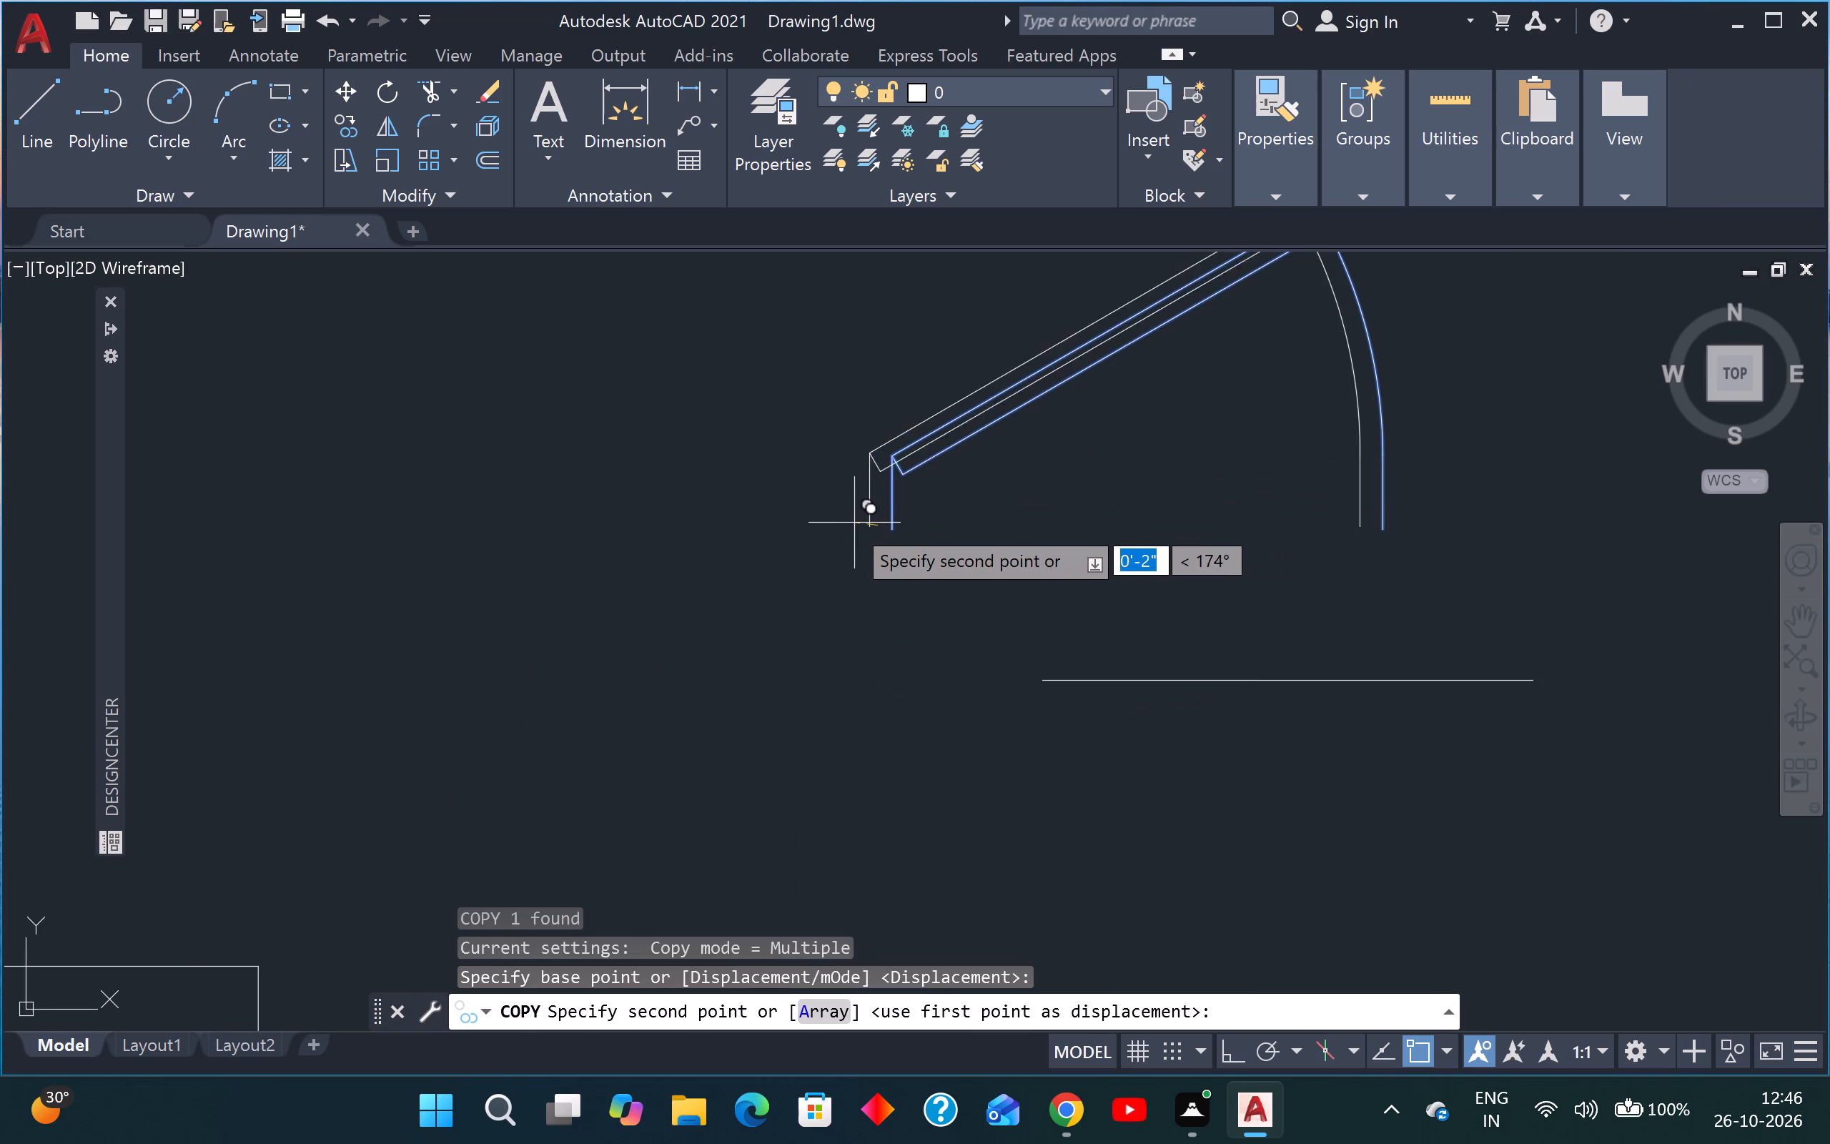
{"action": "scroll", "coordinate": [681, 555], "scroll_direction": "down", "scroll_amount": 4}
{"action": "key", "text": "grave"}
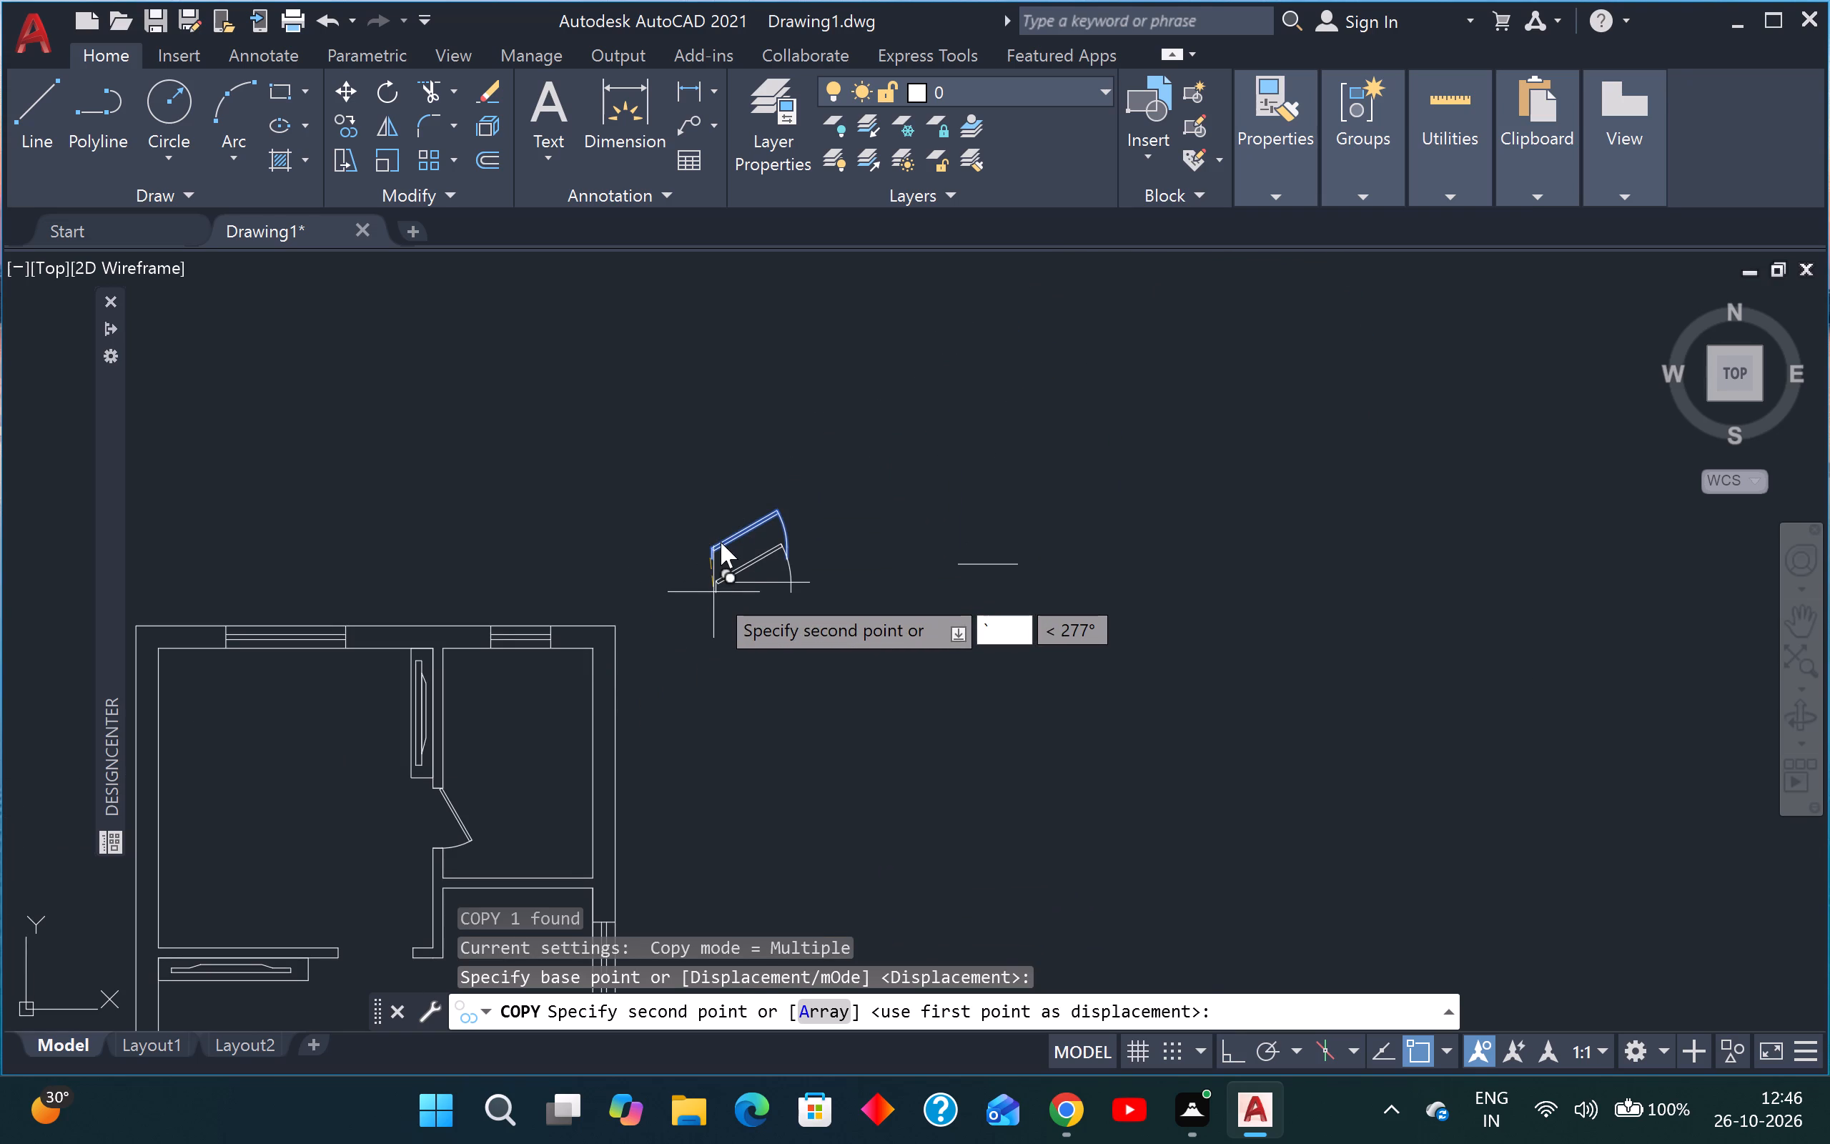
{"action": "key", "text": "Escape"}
Copy the 2'6" door symbol from its lower hinge-side endpoint into the opening in the northwestern room's southern wall.
{"action": "scroll", "coordinate": [726, 538], "scroll_direction": "up", "scroll_amount": 3}
{"action": "left_click_drag", "start_coordinate": [832, 441], "coordinate": [823, 455]}
{"action": "left_click", "coordinate": [757, 543]}
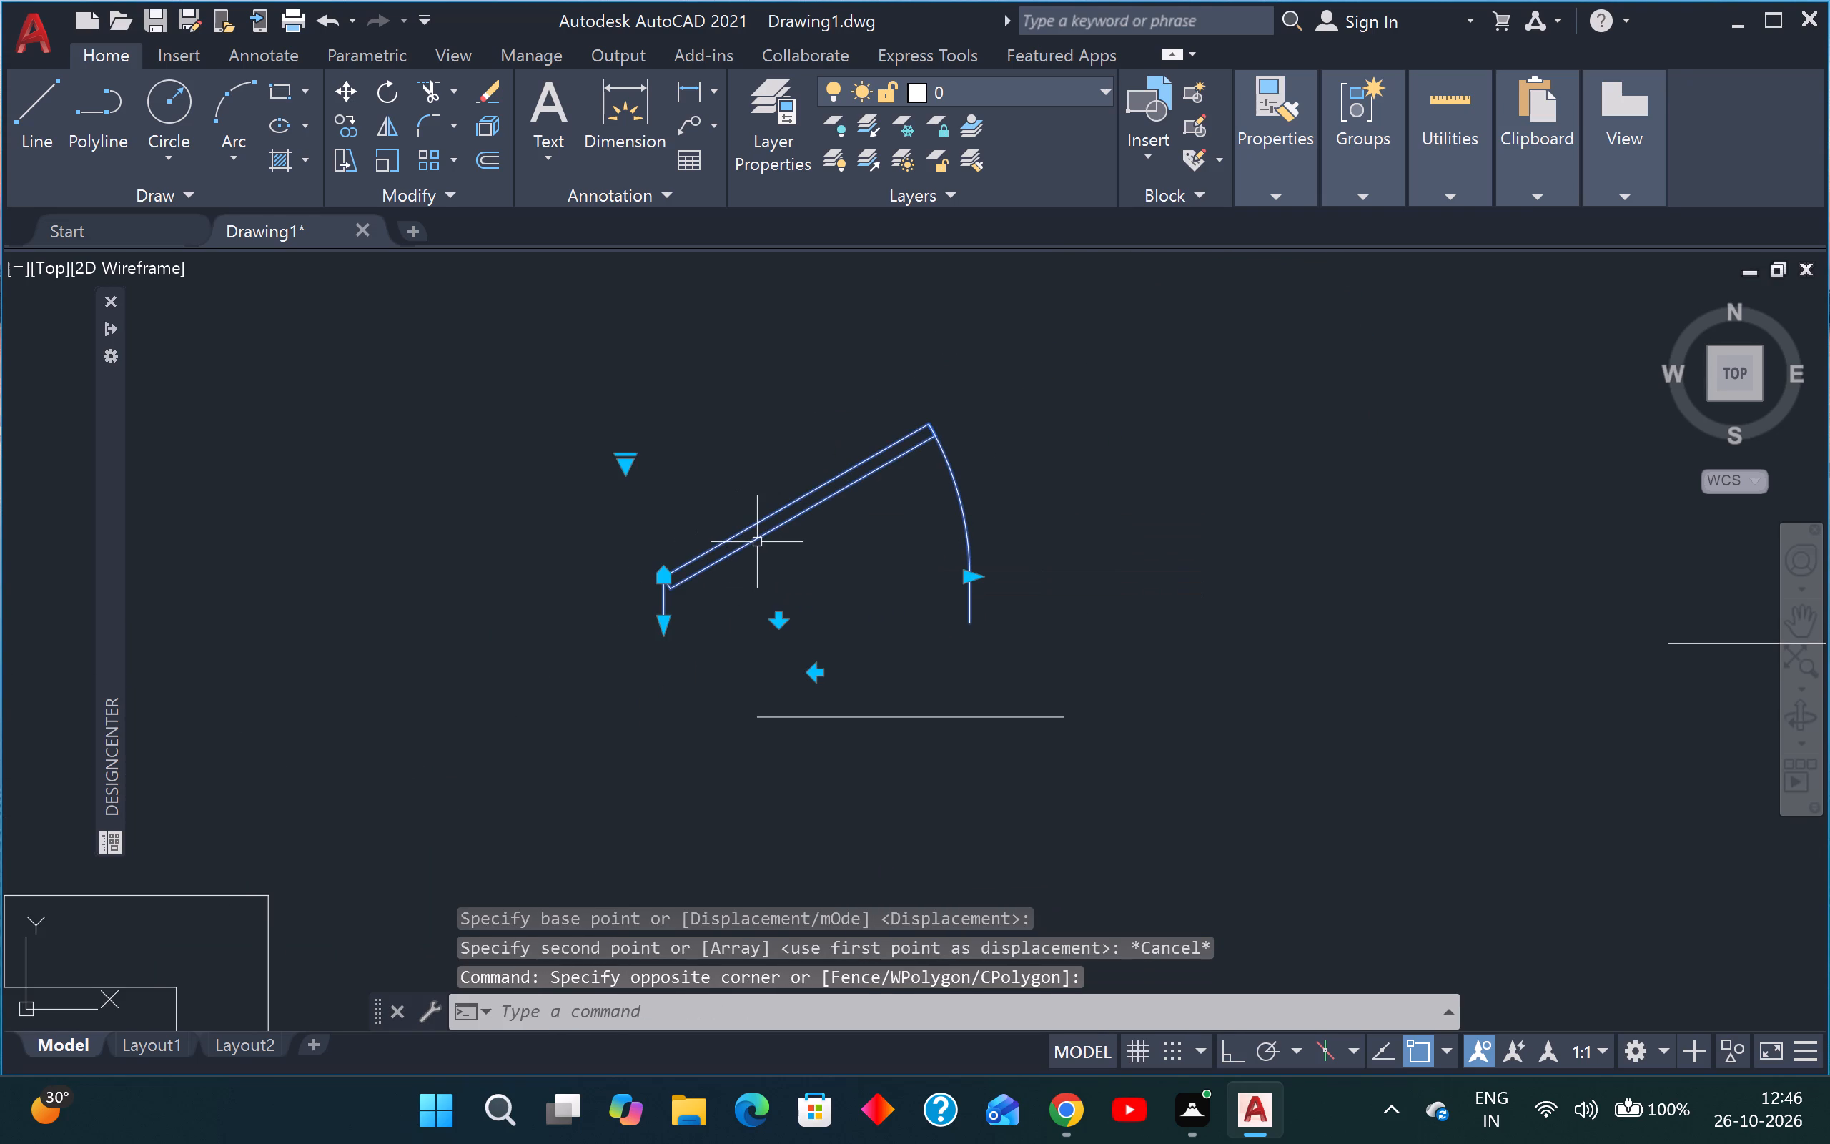
{"action": "key", "text": "c"}
{"action": "key", "text": "o"}
{"action": "key", "text": "Return"}
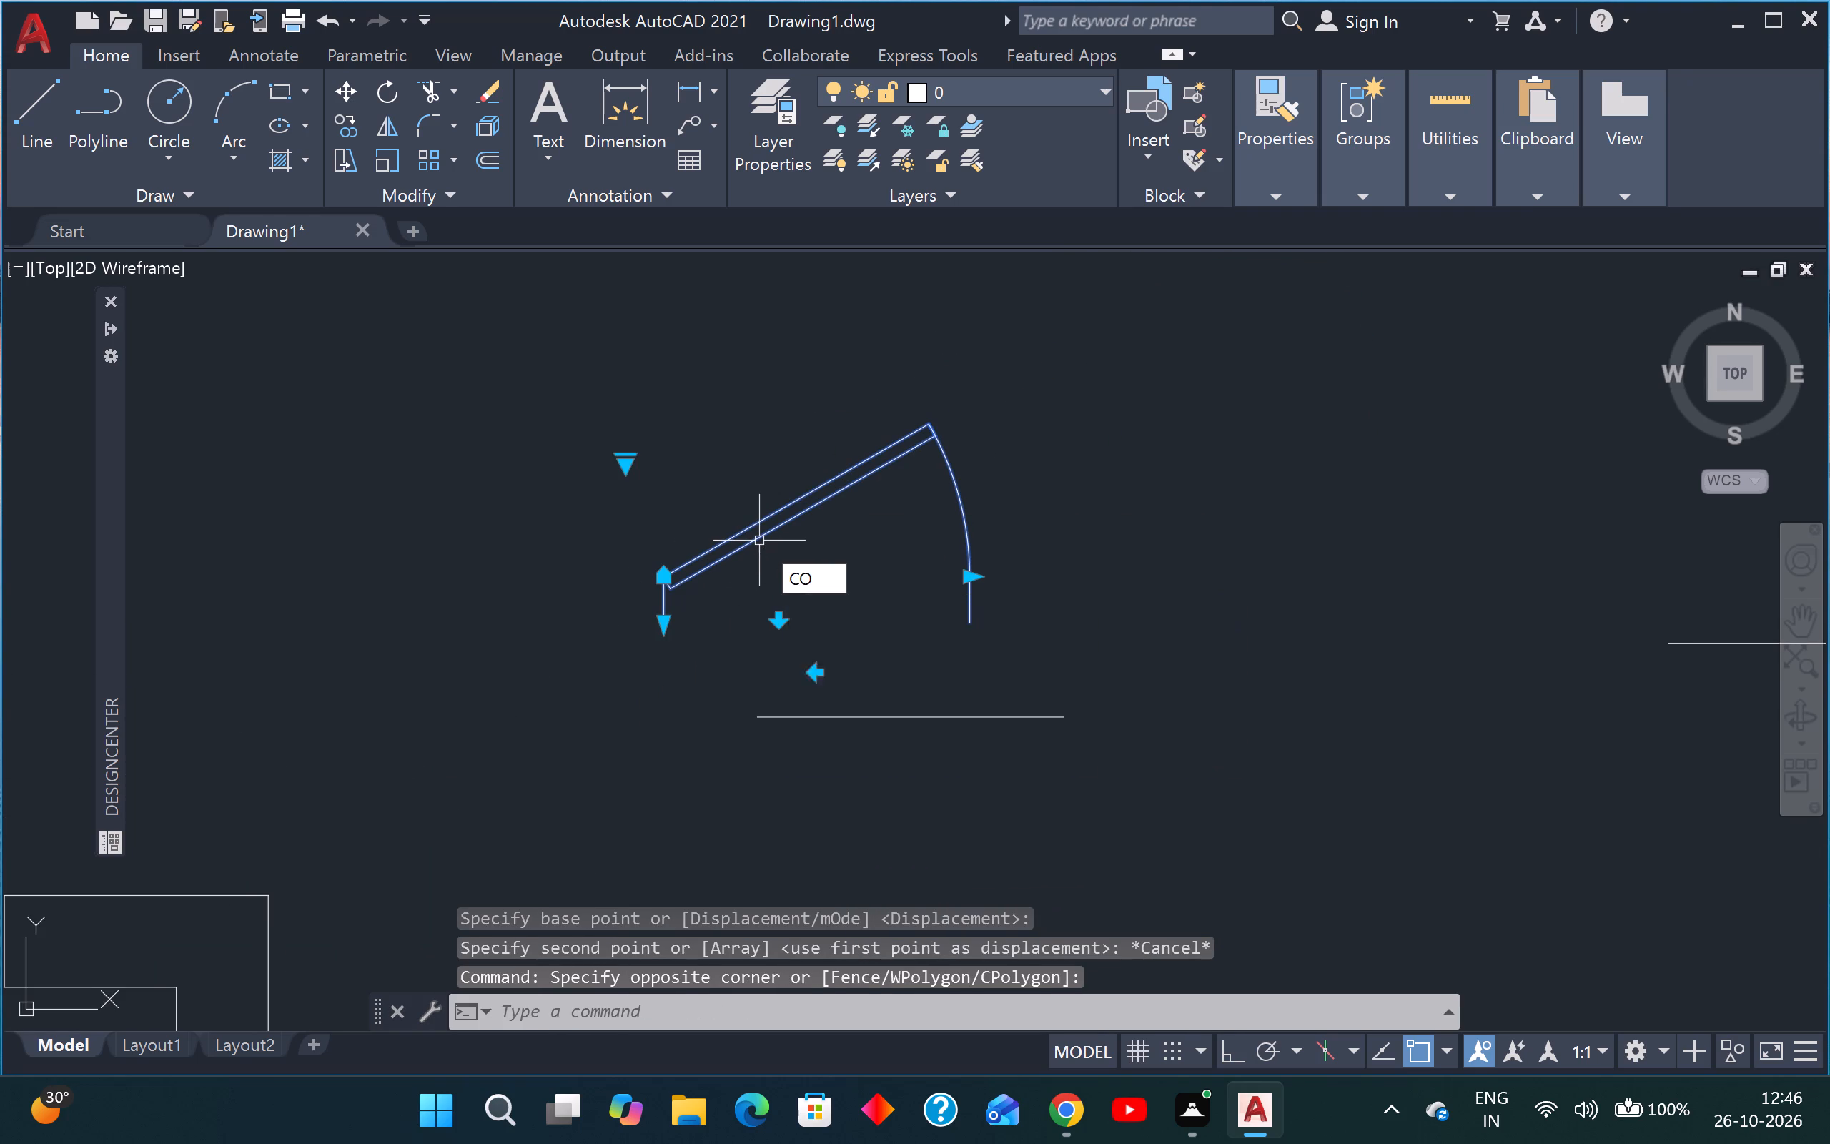
{"action": "left_click", "coordinate": [658, 625]}
{"action": "scroll", "coordinate": [658, 625], "scroll_direction": "down", "scroll_amount": 4}
{"action": "scroll", "coordinate": [447, 744], "scroll_direction": "down", "scroll_amount": 3}
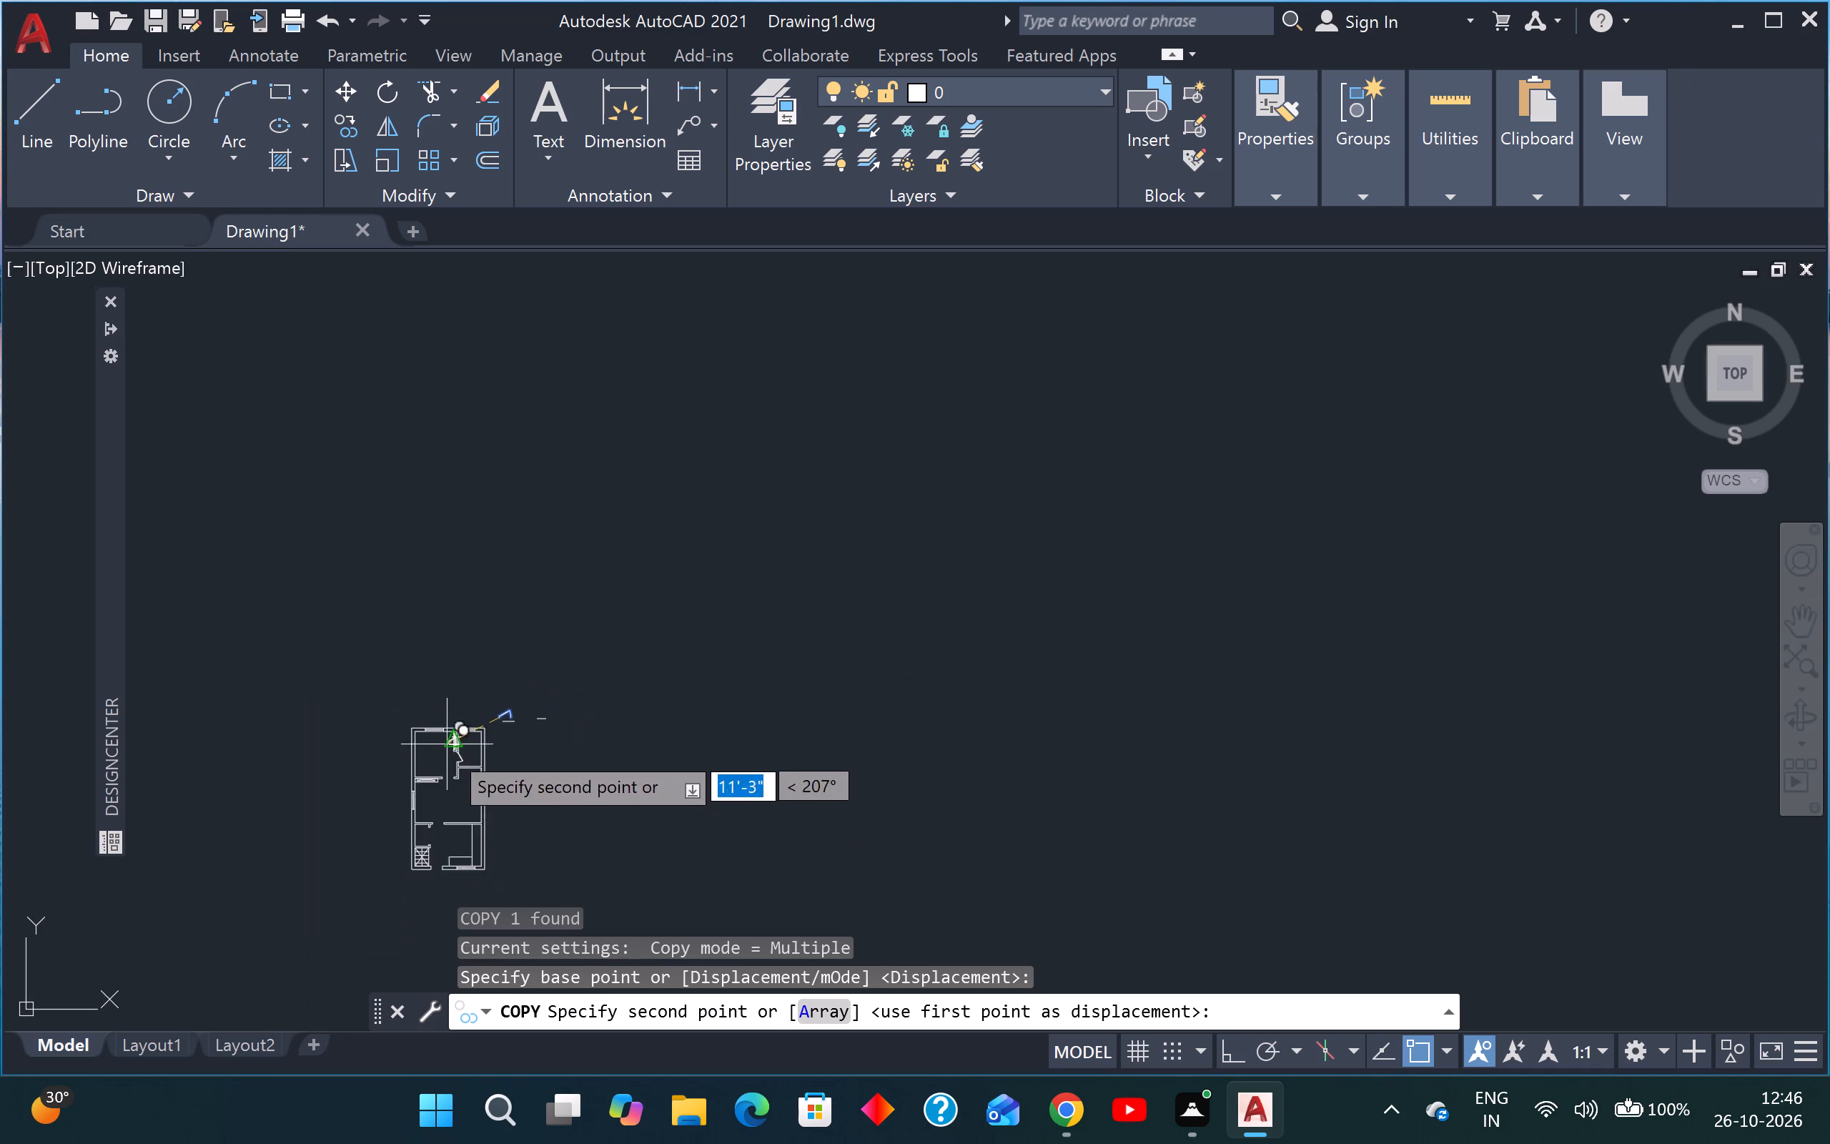
{"action": "scroll", "coordinate": [437, 804], "scroll_direction": "up", "scroll_amount": 4}
{"action": "scroll", "coordinate": [464, 656], "scroll_direction": "up", "scroll_amount": 4}
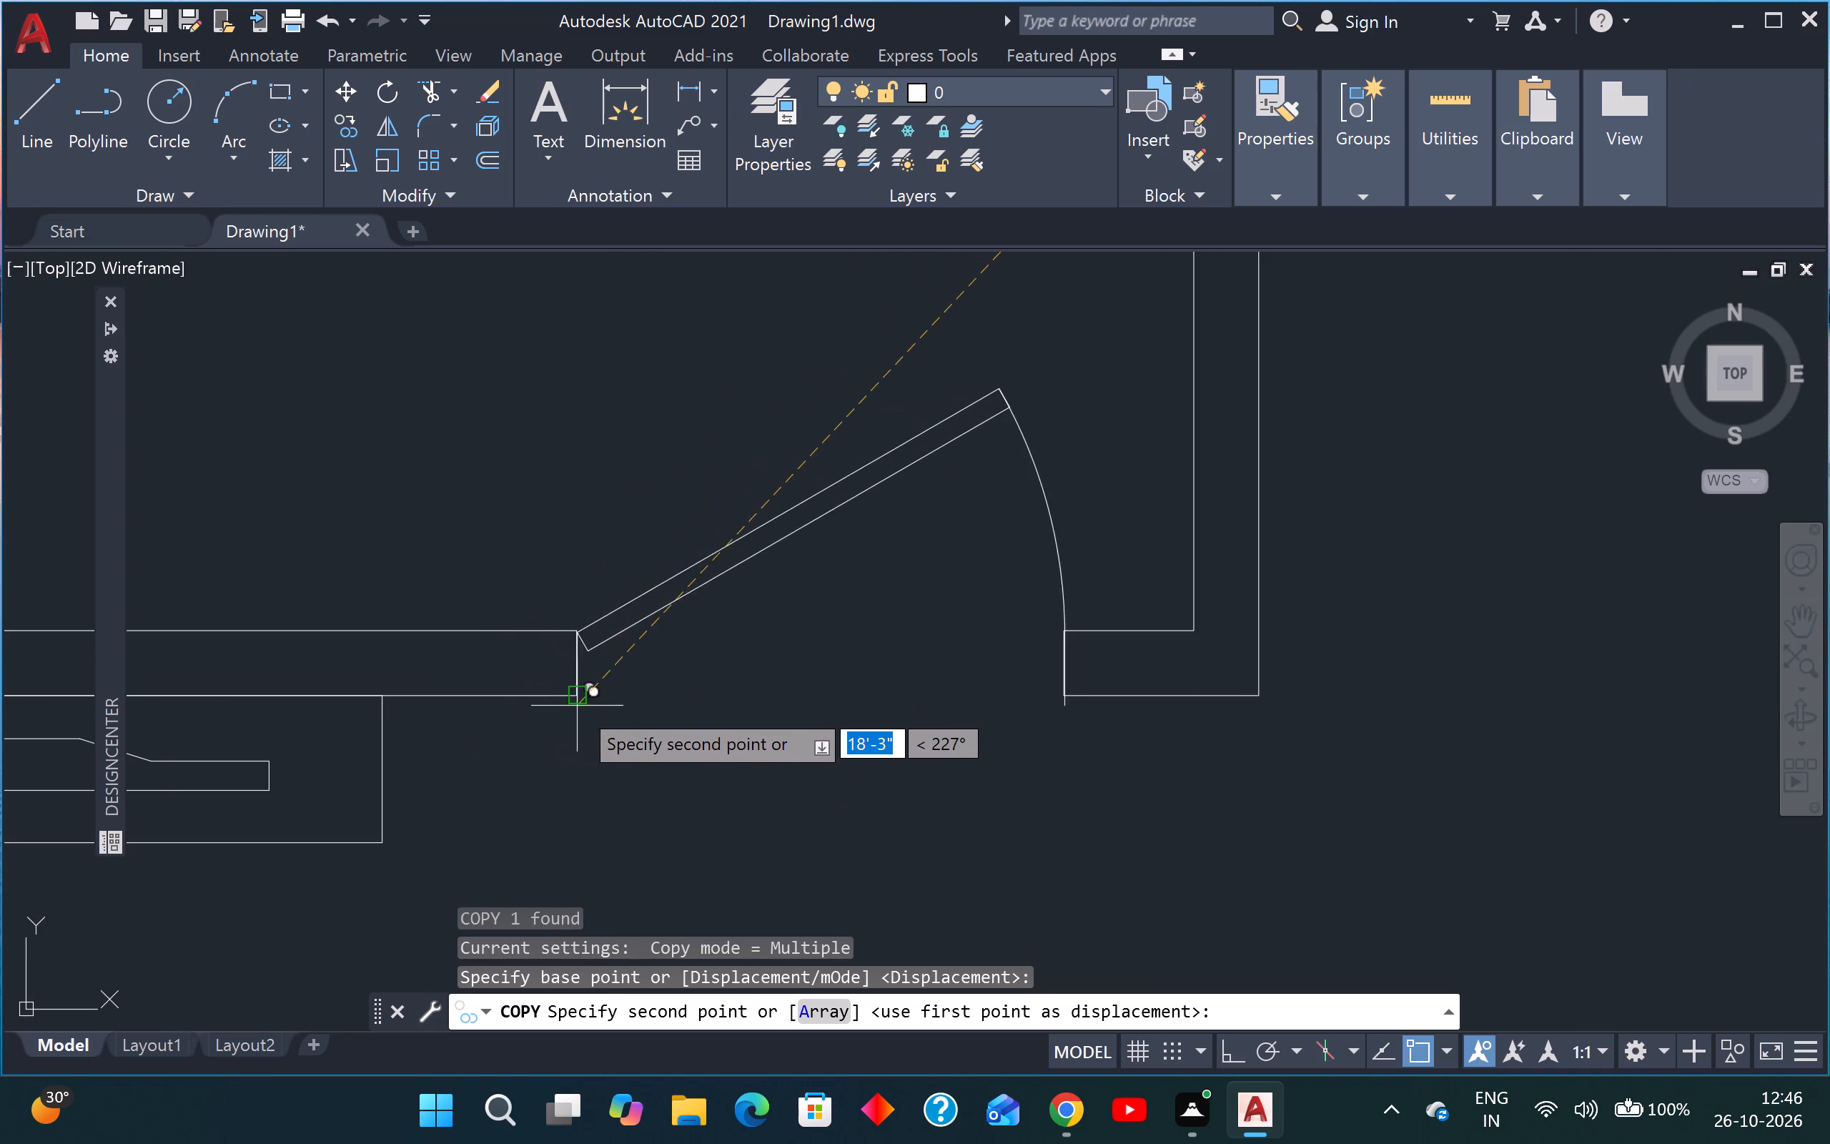
{"action": "left_click", "coordinate": [572, 693]}
Place another copy of the 2'6" door in the opening between the middle room and the southern stair room.
{"action": "scroll", "coordinate": [572, 691], "scroll_direction": "down", "scroll_amount": 6}
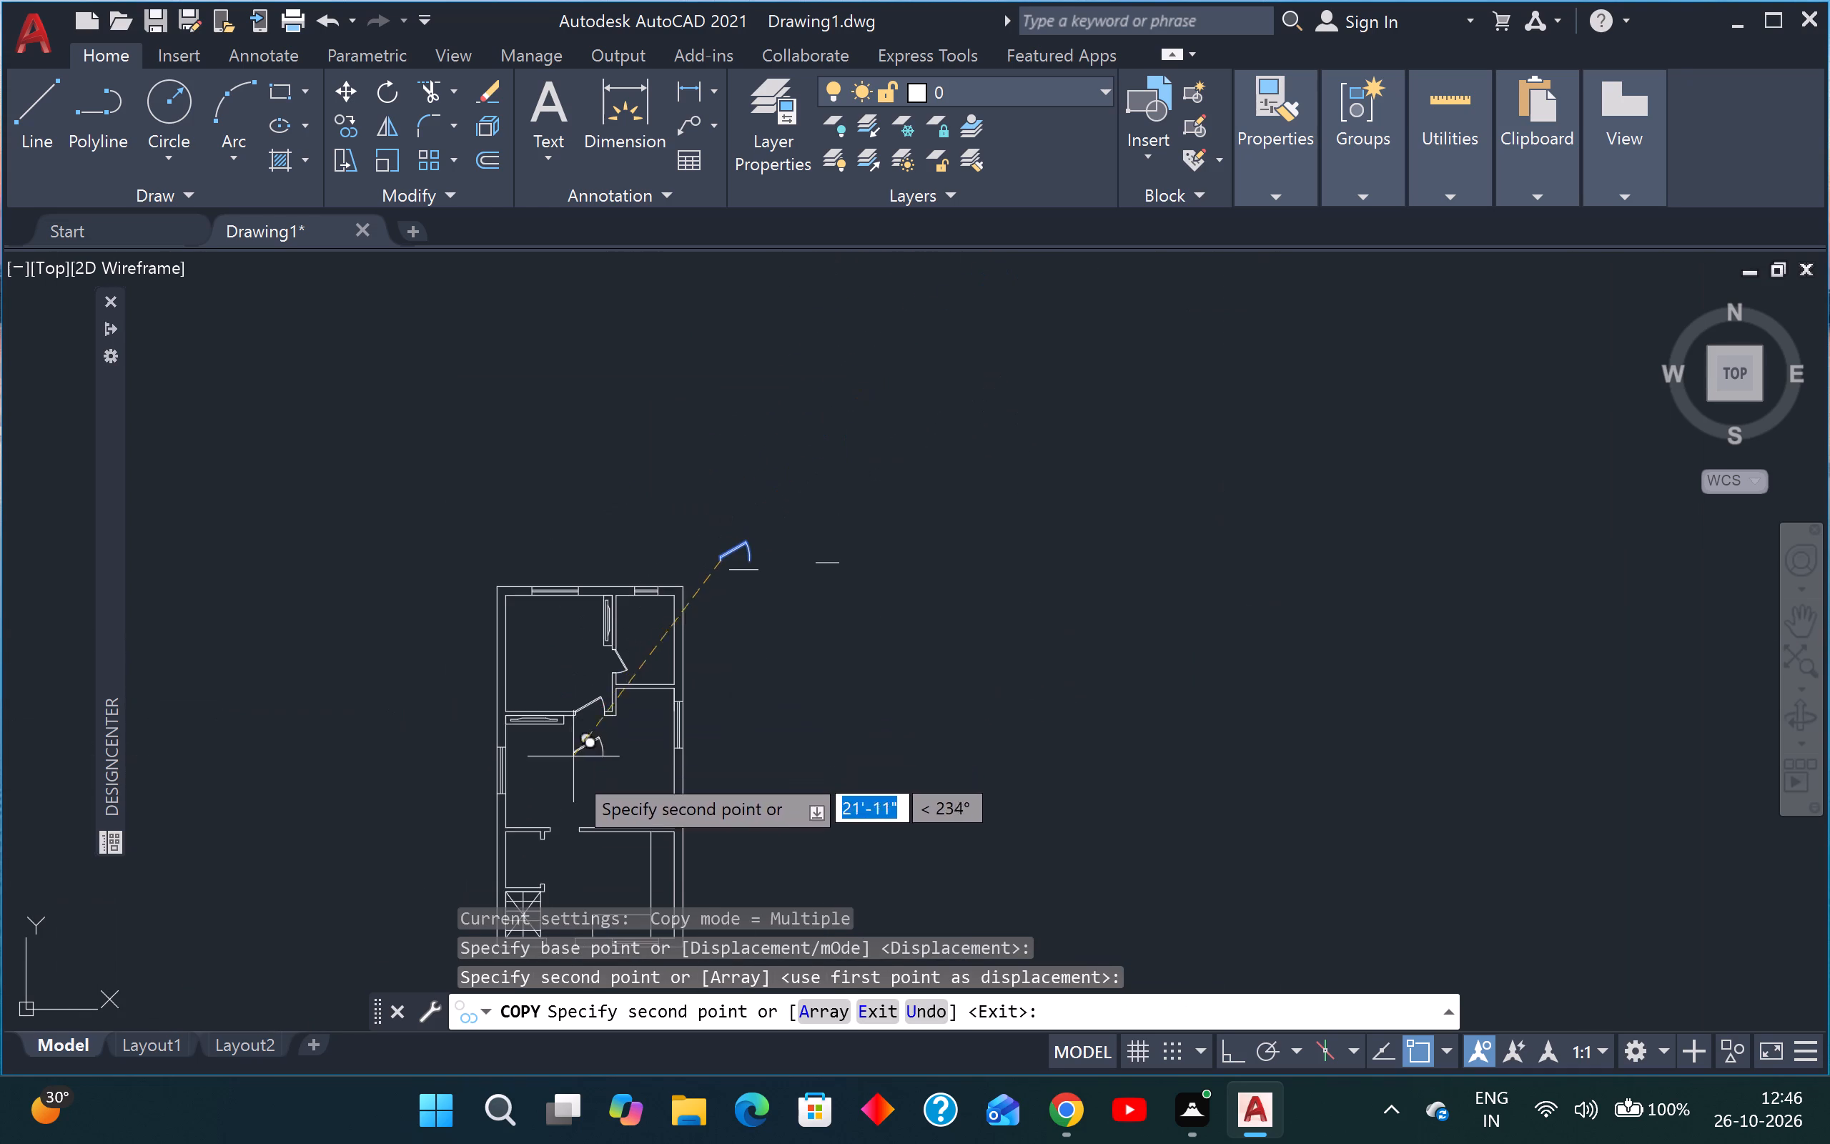
{"action": "scroll", "coordinate": [557, 837], "scroll_direction": "up", "scroll_amount": 5}
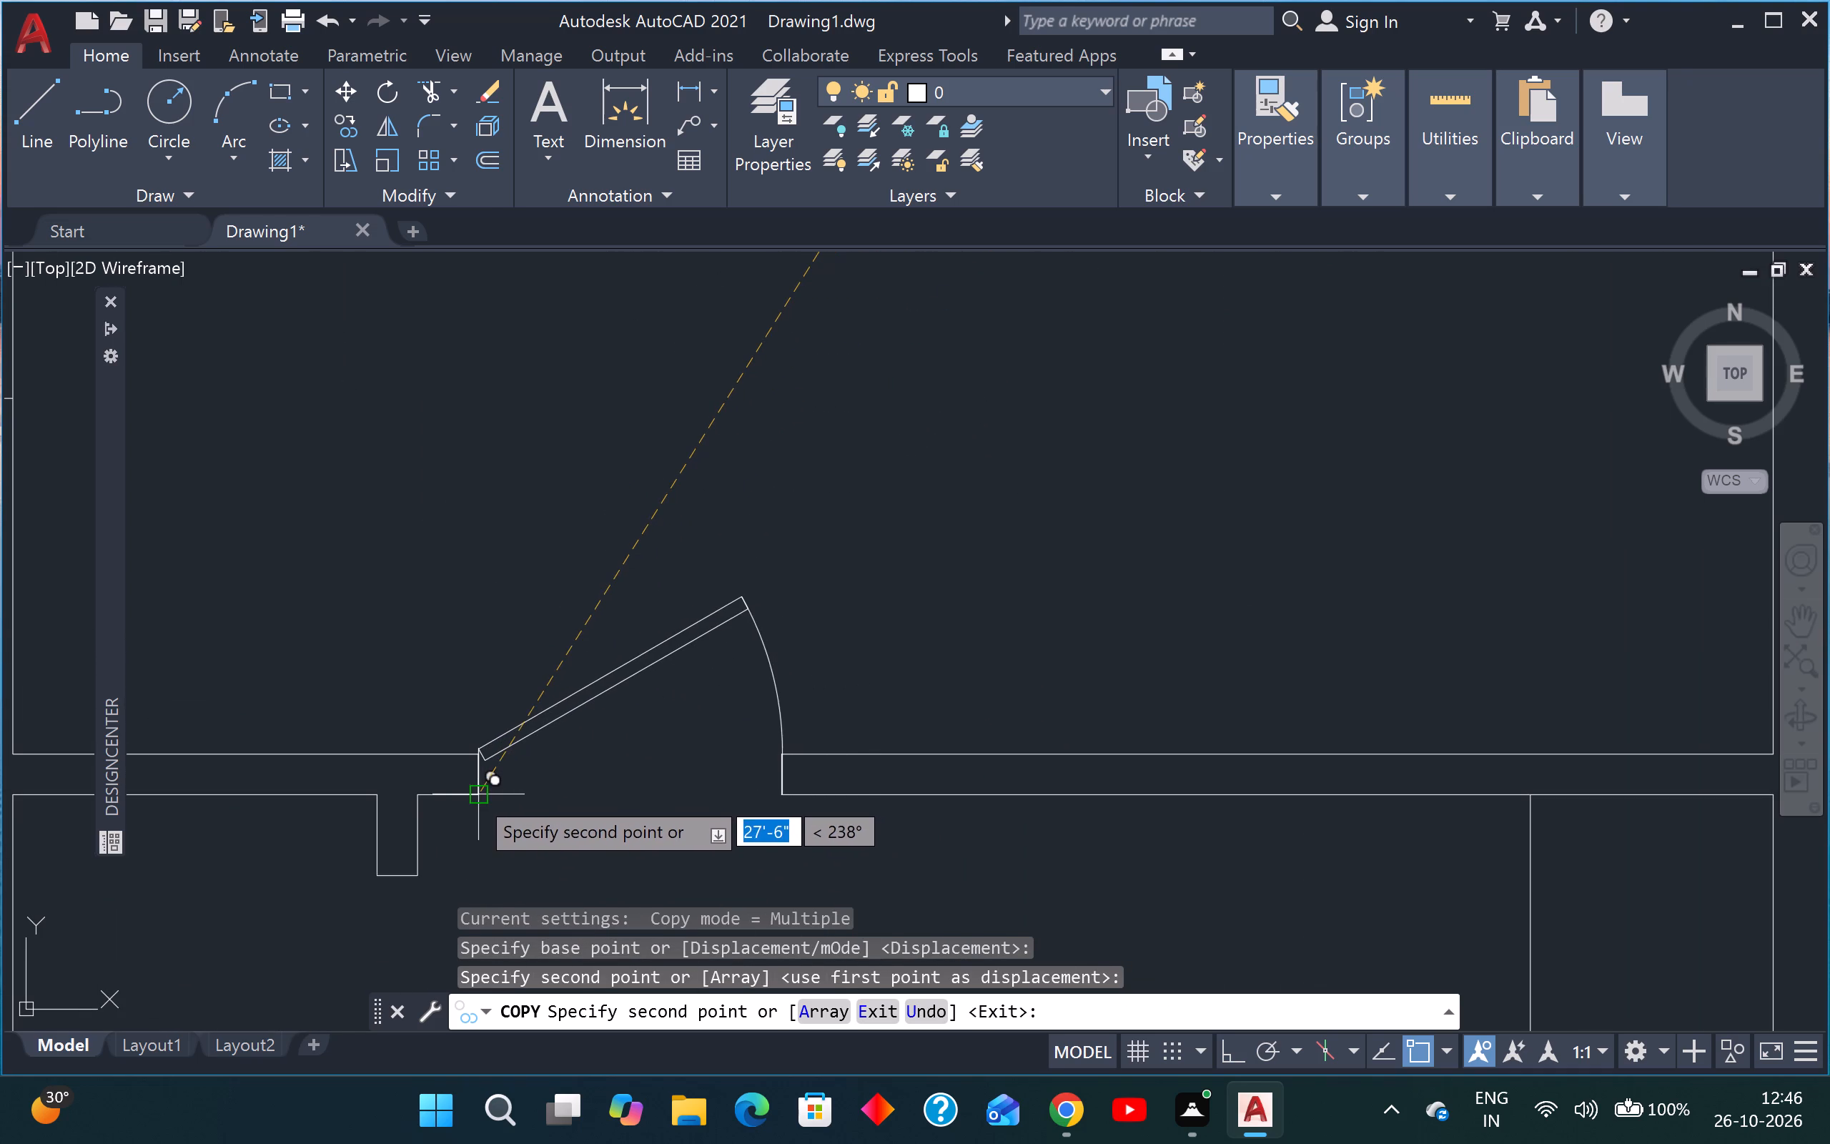
{"action": "left_click", "coordinate": [473, 794]}
Place a third copy of the 2'6" door in the entrance opening of the southern exterior wall, beside the stairs.
{"action": "scroll", "coordinate": [577, 691], "scroll_direction": "down", "scroll_amount": 6}
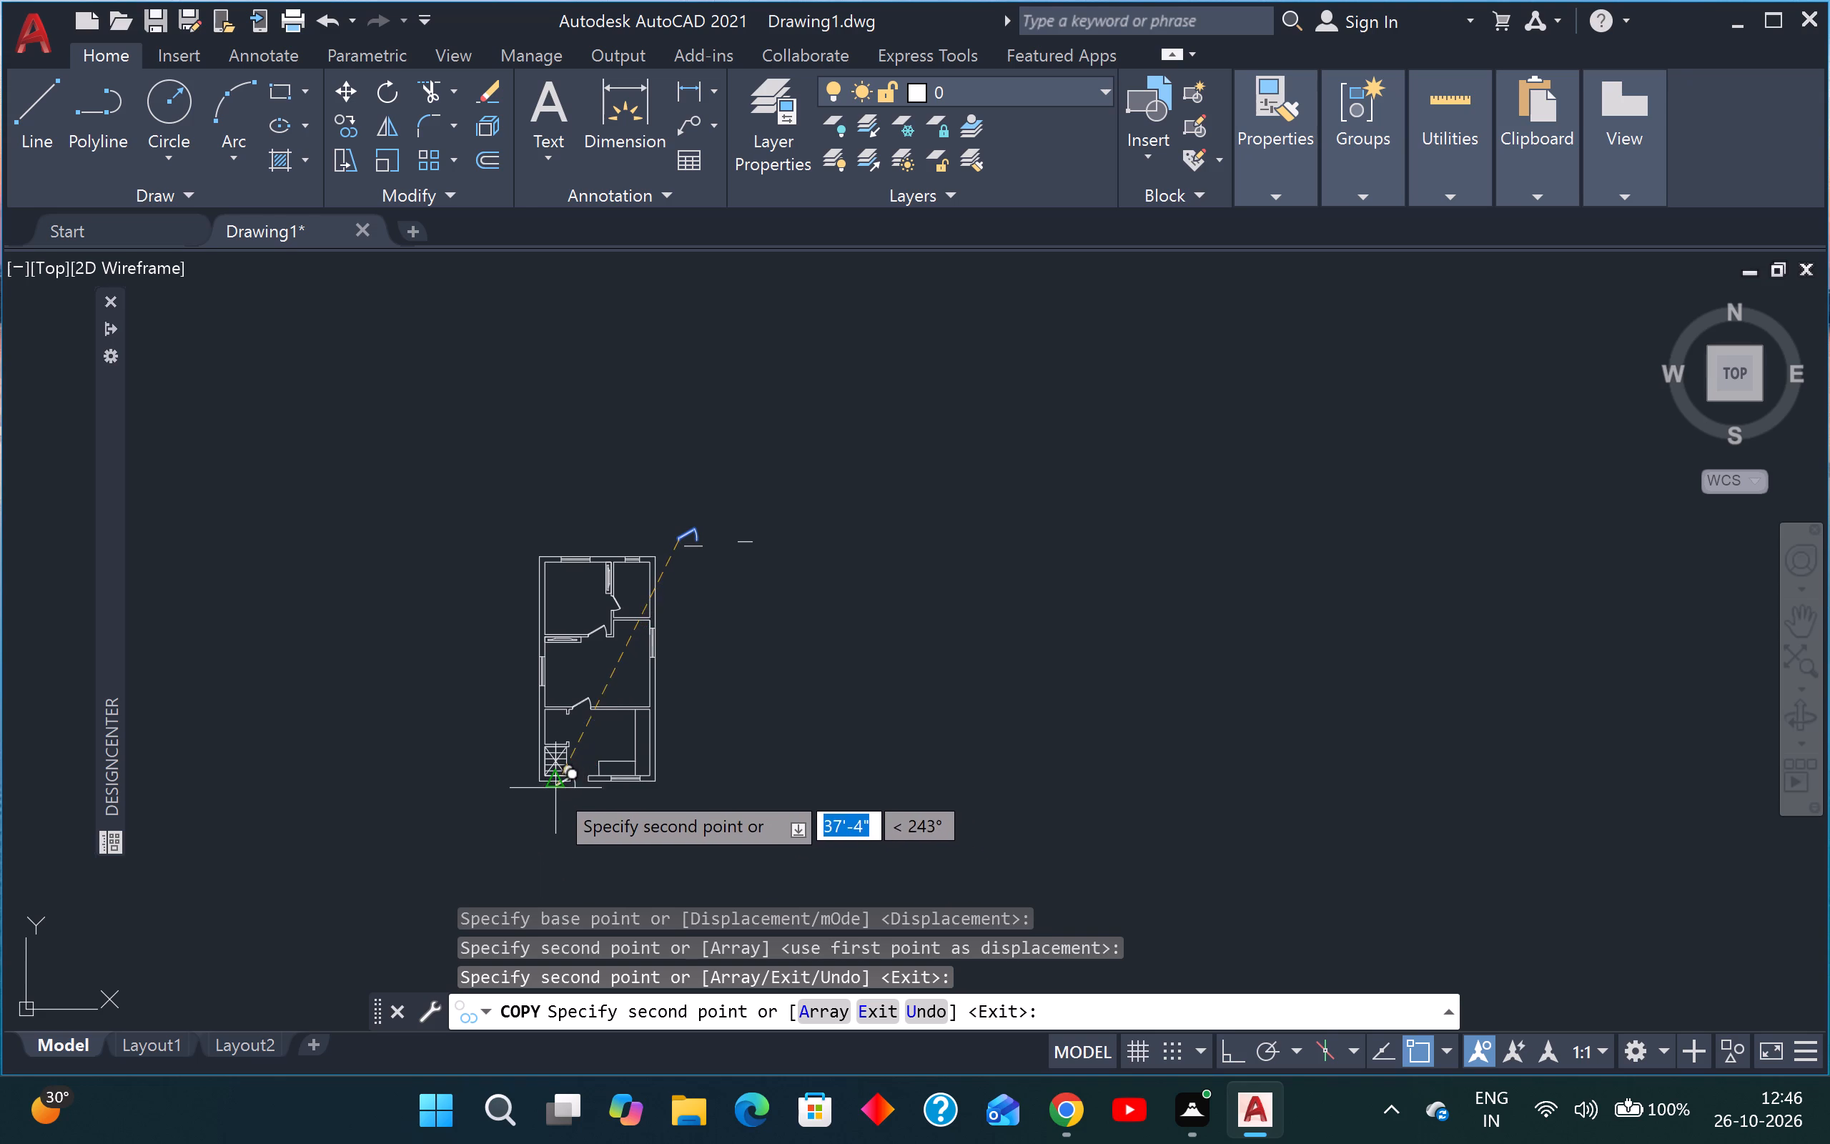
{"action": "scroll", "coordinate": [546, 784], "scroll_direction": "up", "scroll_amount": 4}
{"action": "scroll", "coordinate": [699, 761], "scroll_direction": "up", "scroll_amount": 4}
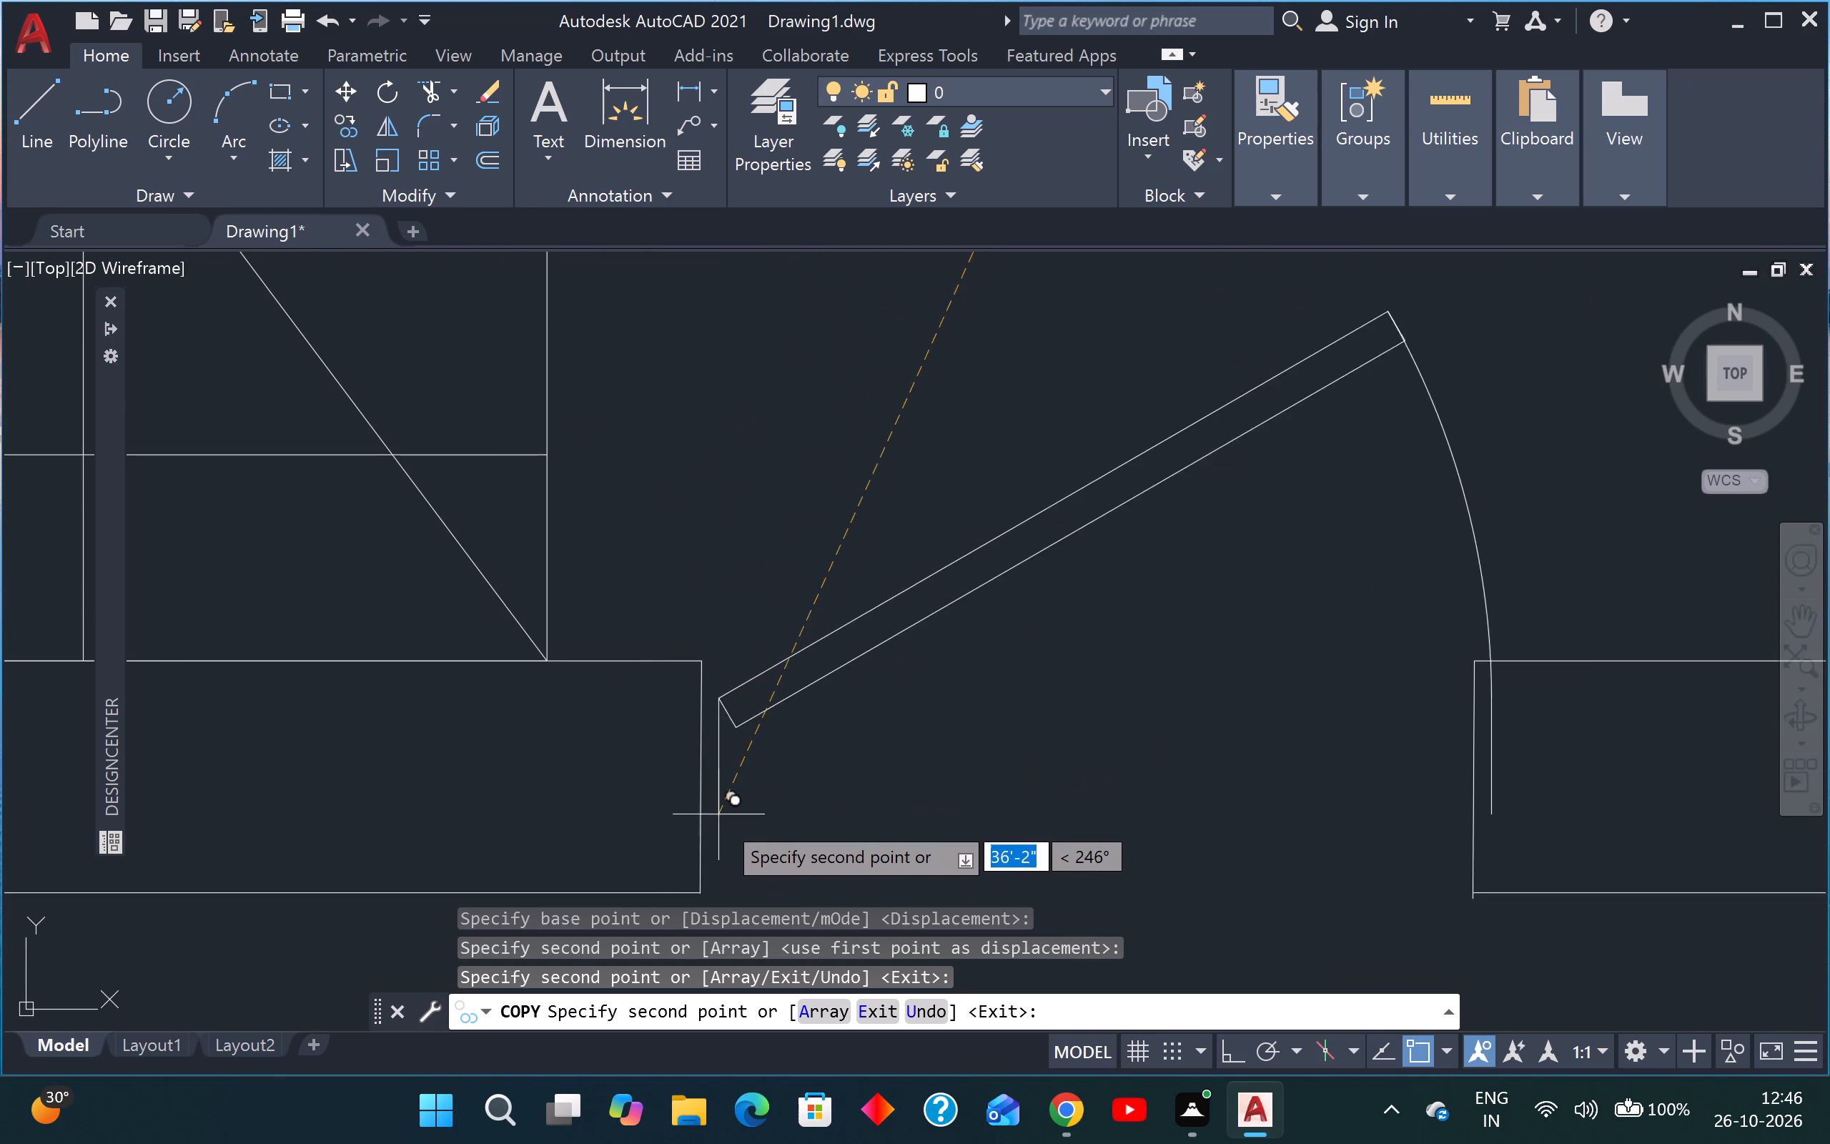
{"action": "left_click", "coordinate": [699, 890]}
{"action": "scroll", "coordinate": [775, 763], "scroll_direction": "down", "scroll_amount": 5}
{"action": "scroll", "coordinate": [804, 709], "scroll_direction": "down", "scroll_amount": 2}
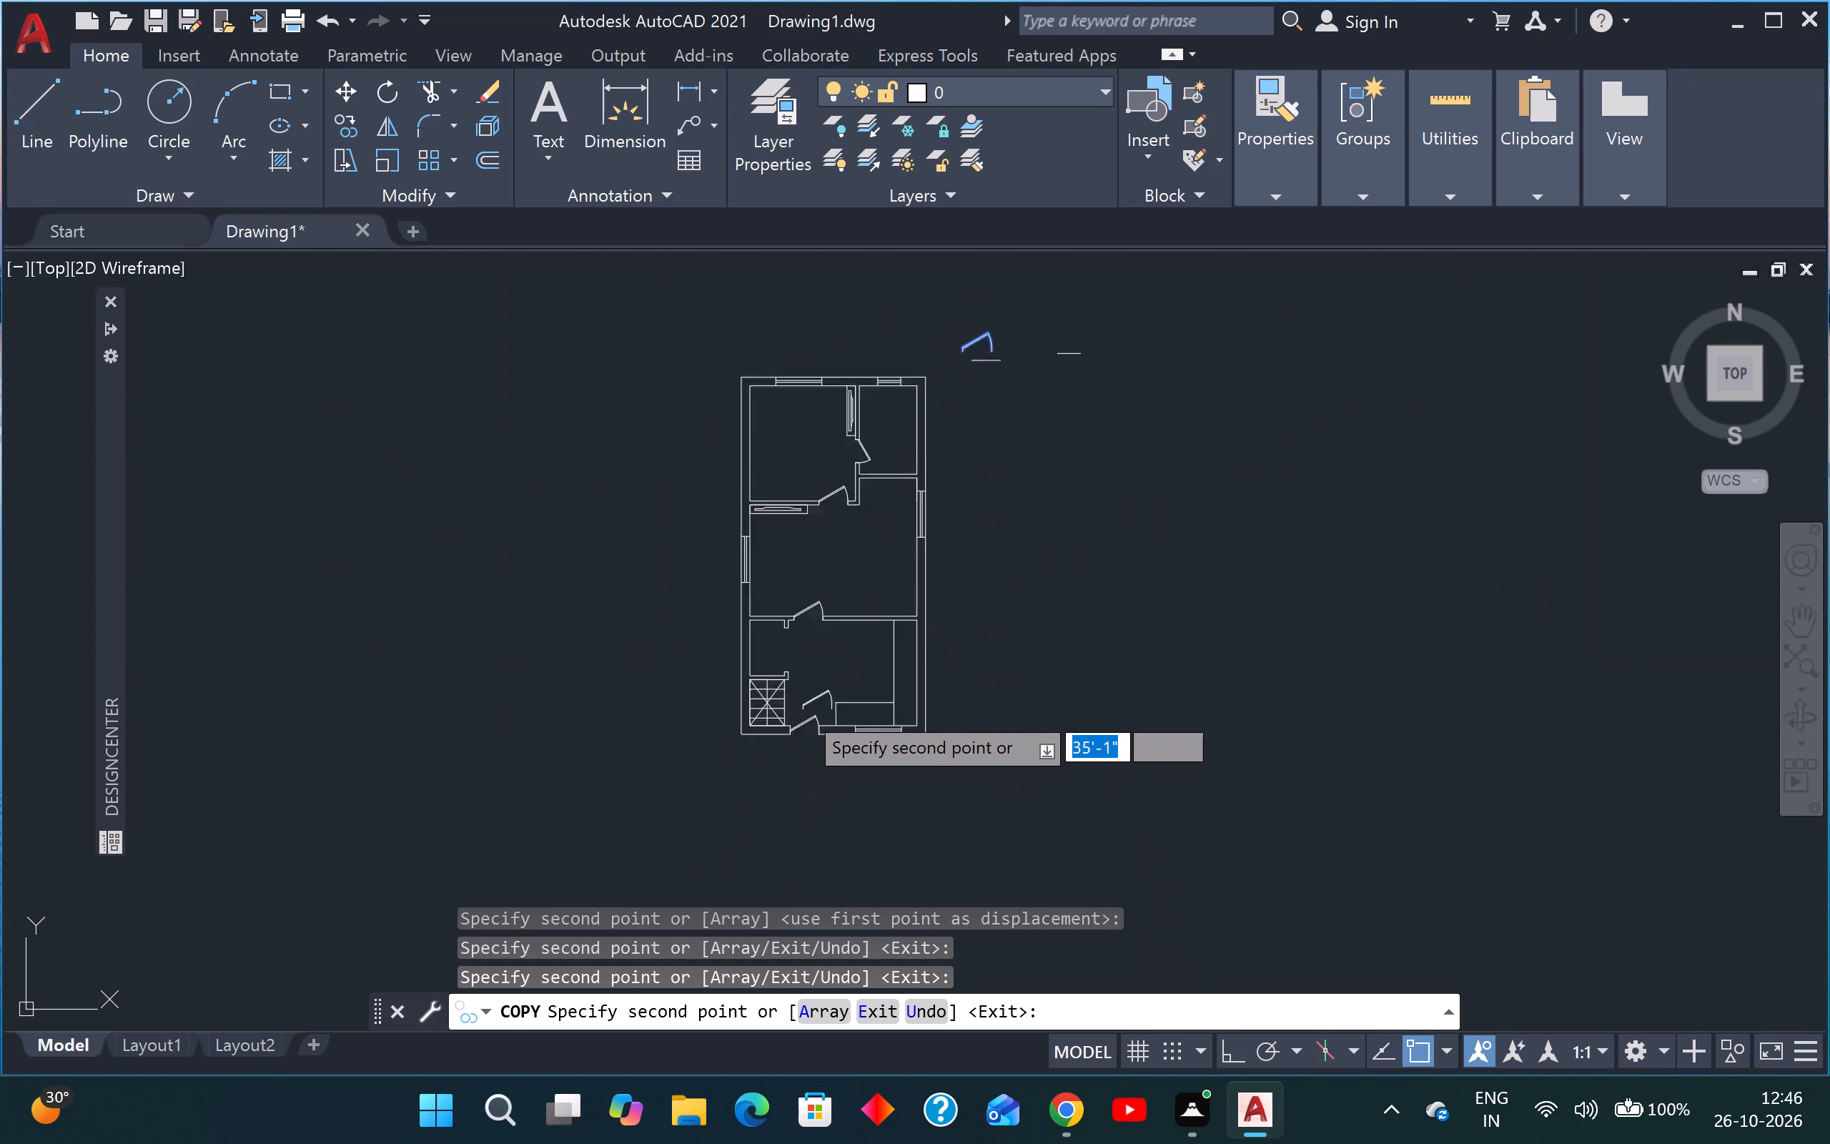
{"action": "scroll", "coordinate": [802, 709], "scroll_direction": "down", "scroll_amount": 1}
{"action": "key", "text": "Escape"}
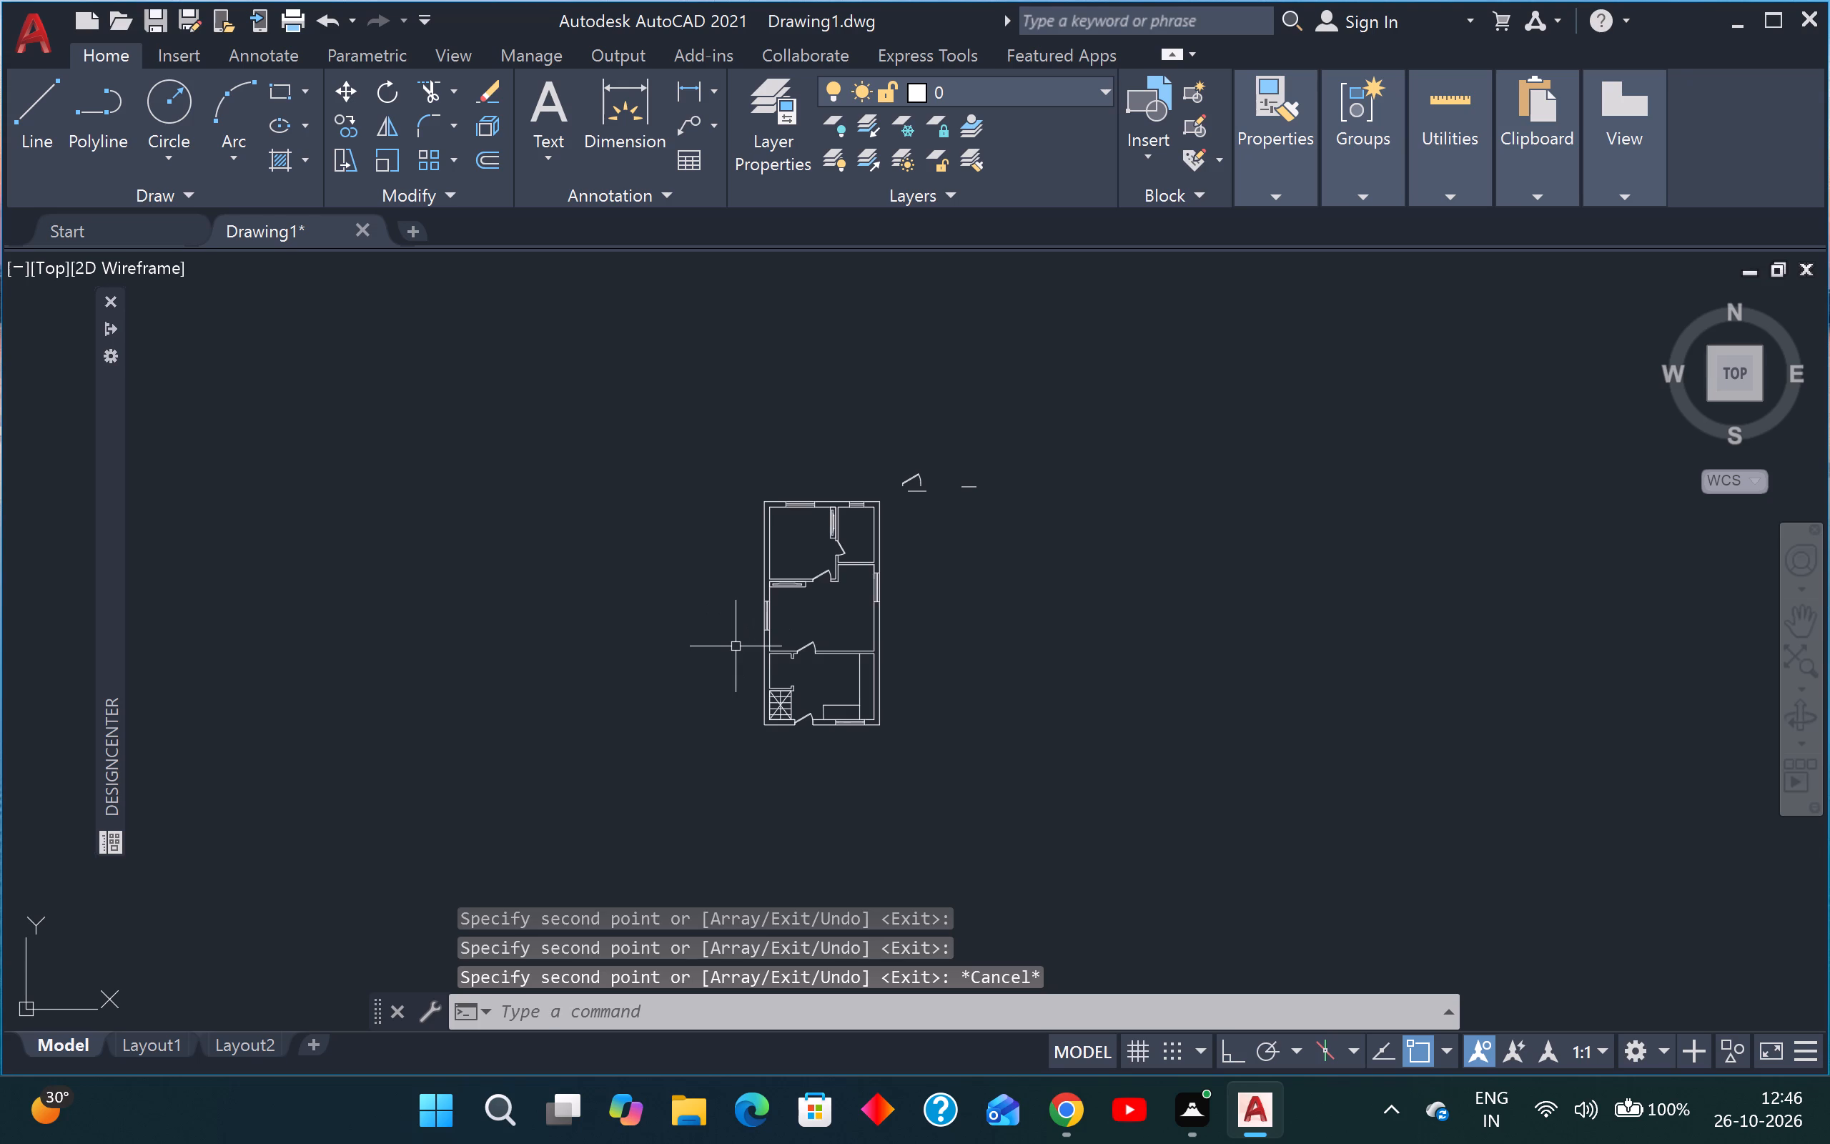
{"action": "key", "text": "Escape"}
{"action": "key", "text": "Escape"}
{"action": "key", "text": "Escape"}
{"action": "key", "text": "Escape"}
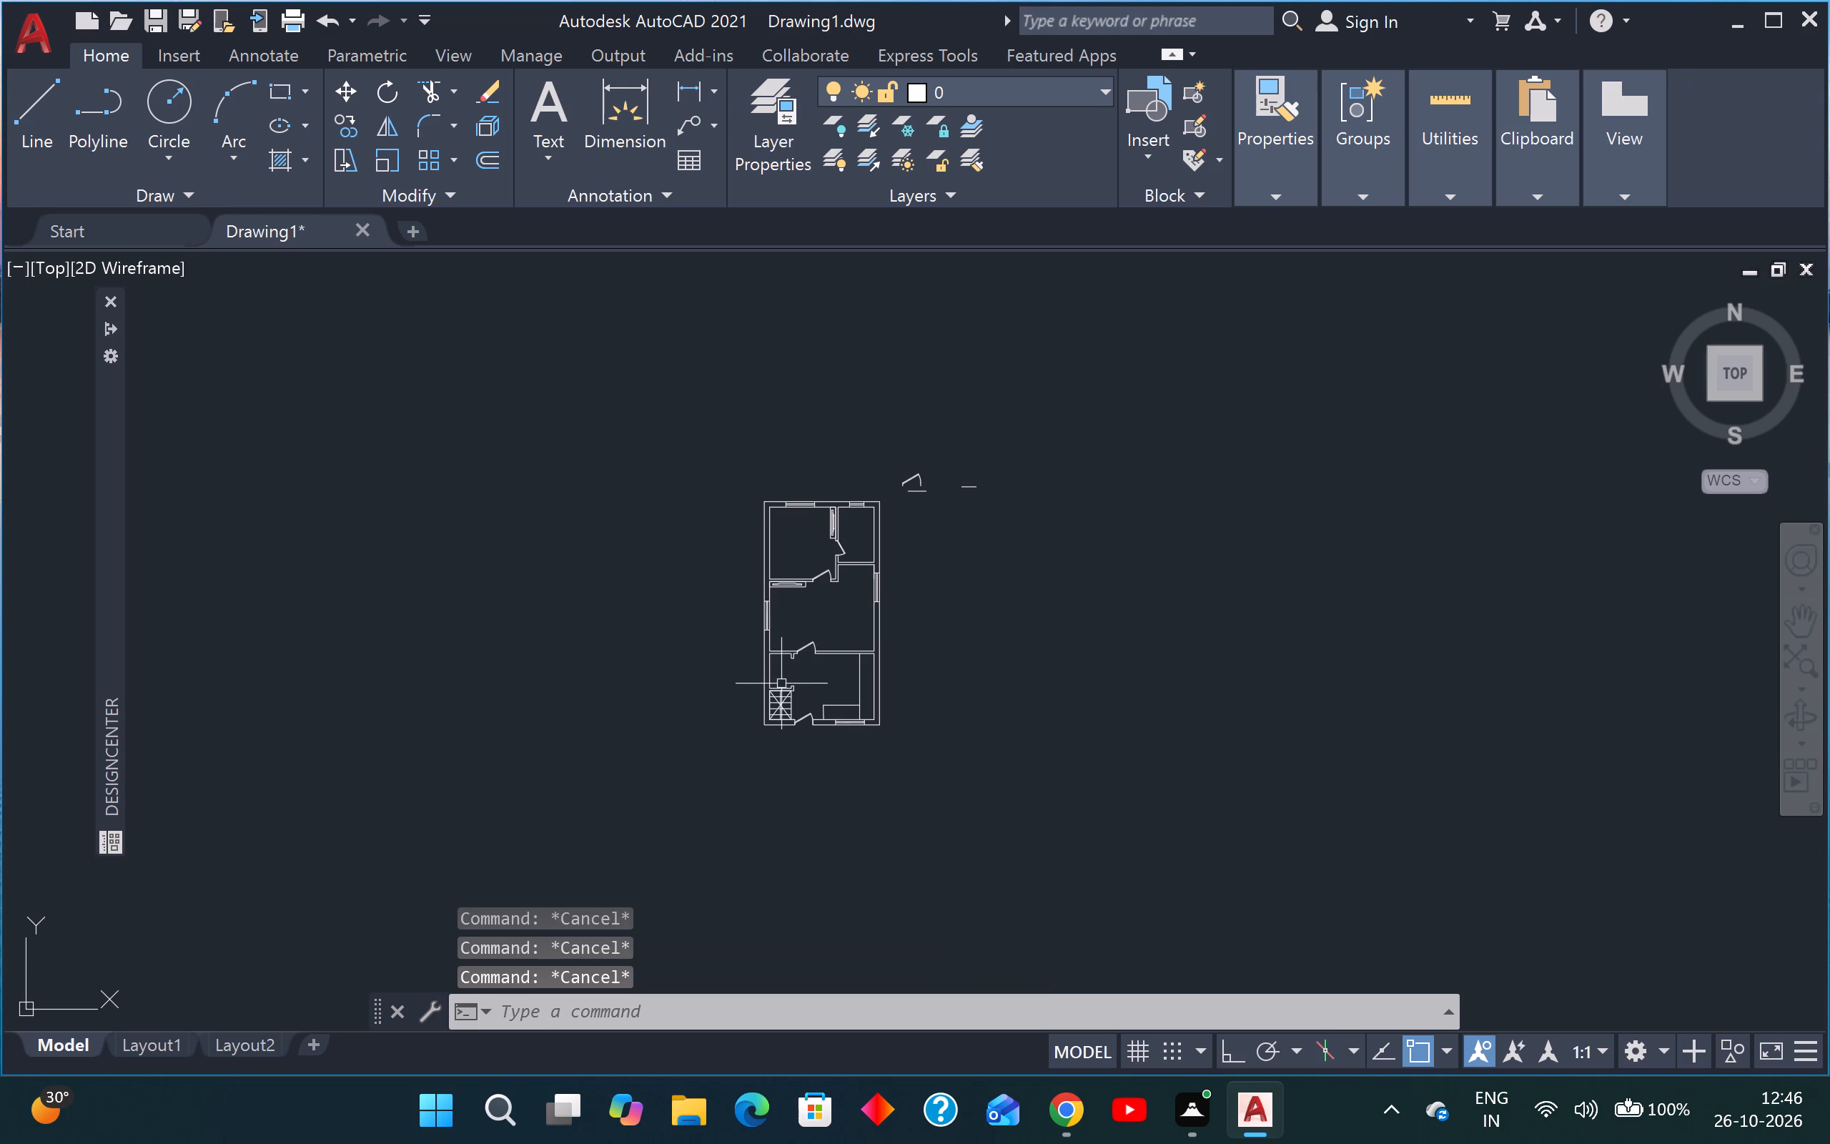
Flip the door between the middle and stair rooms so it swings south into the stair room.
{"action": "scroll", "coordinate": [829, 632], "scroll_direction": "up", "scroll_amount": 3}
{"action": "scroll", "coordinate": [718, 736], "scroll_direction": "up", "scroll_amount": 2}
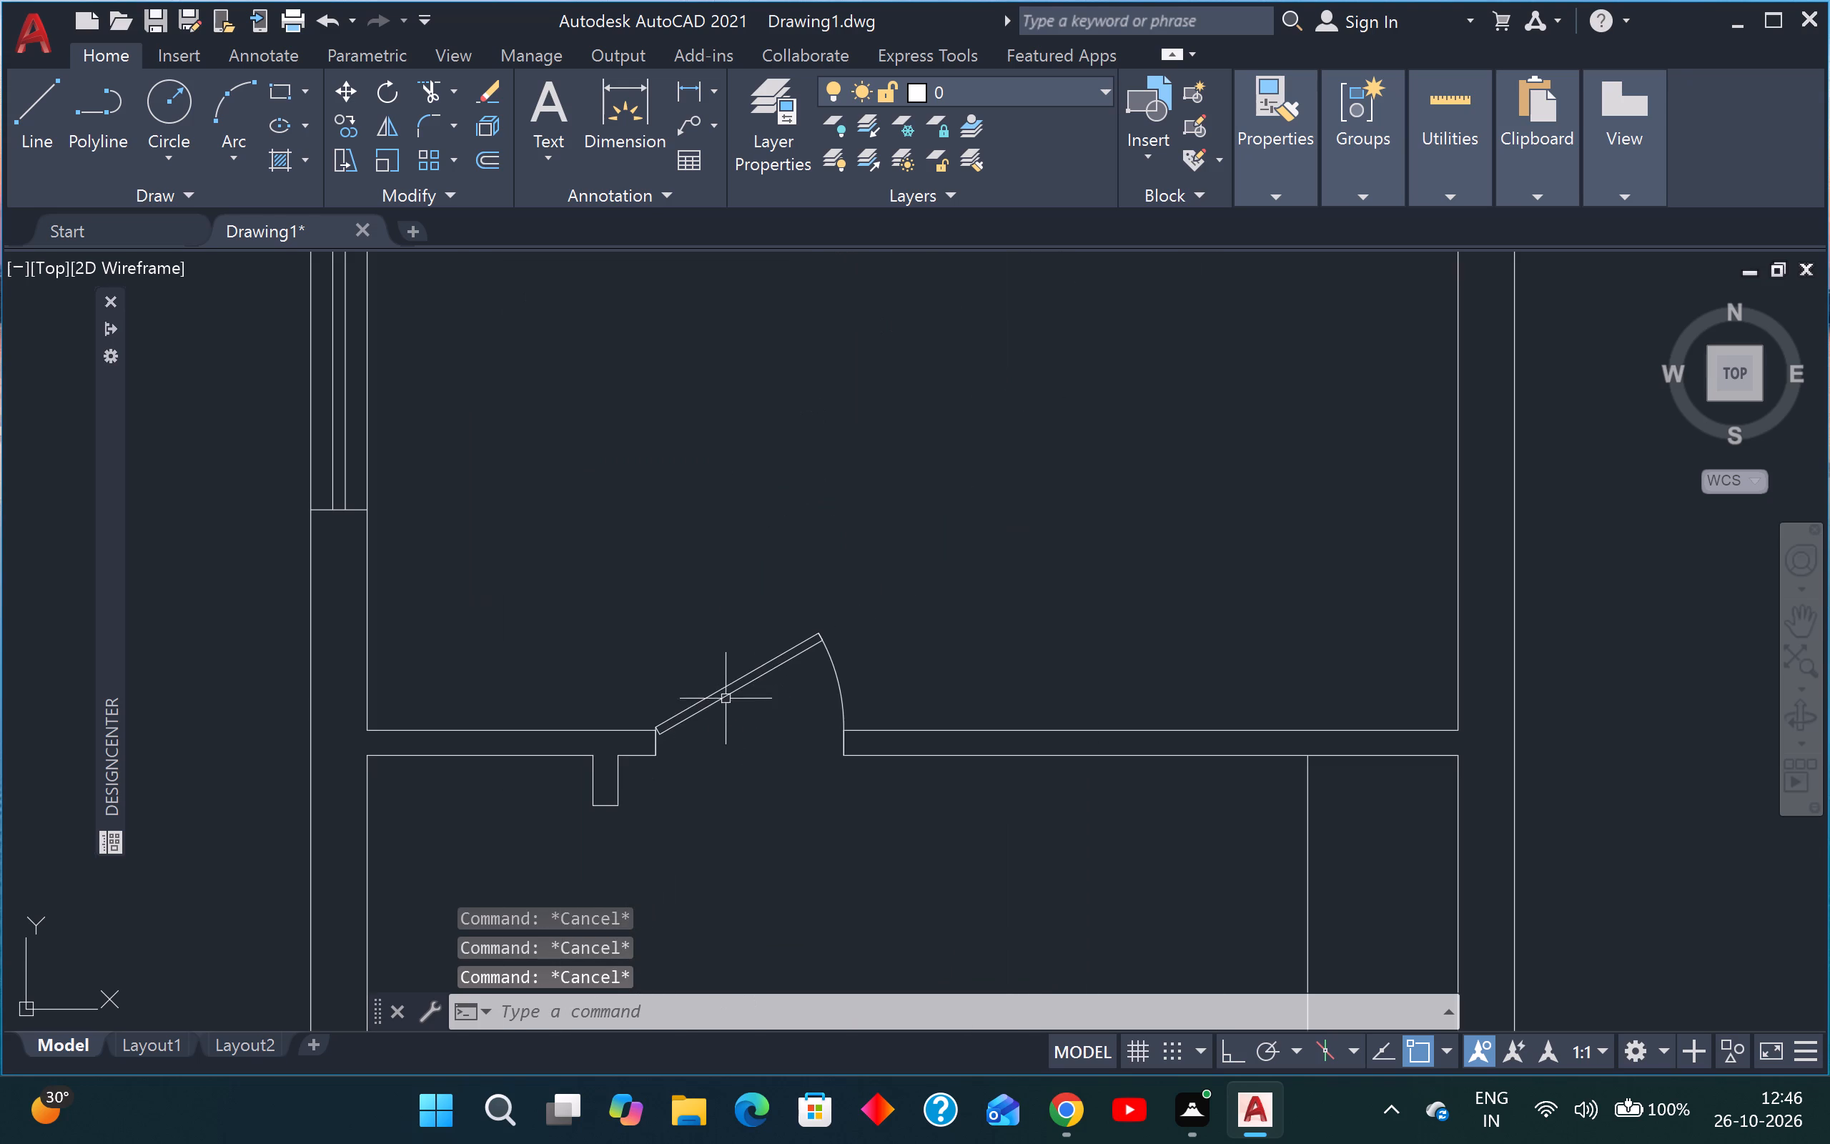
{"action": "left_click", "coordinate": [728, 696]}
{"action": "left_click", "coordinate": [730, 759]}
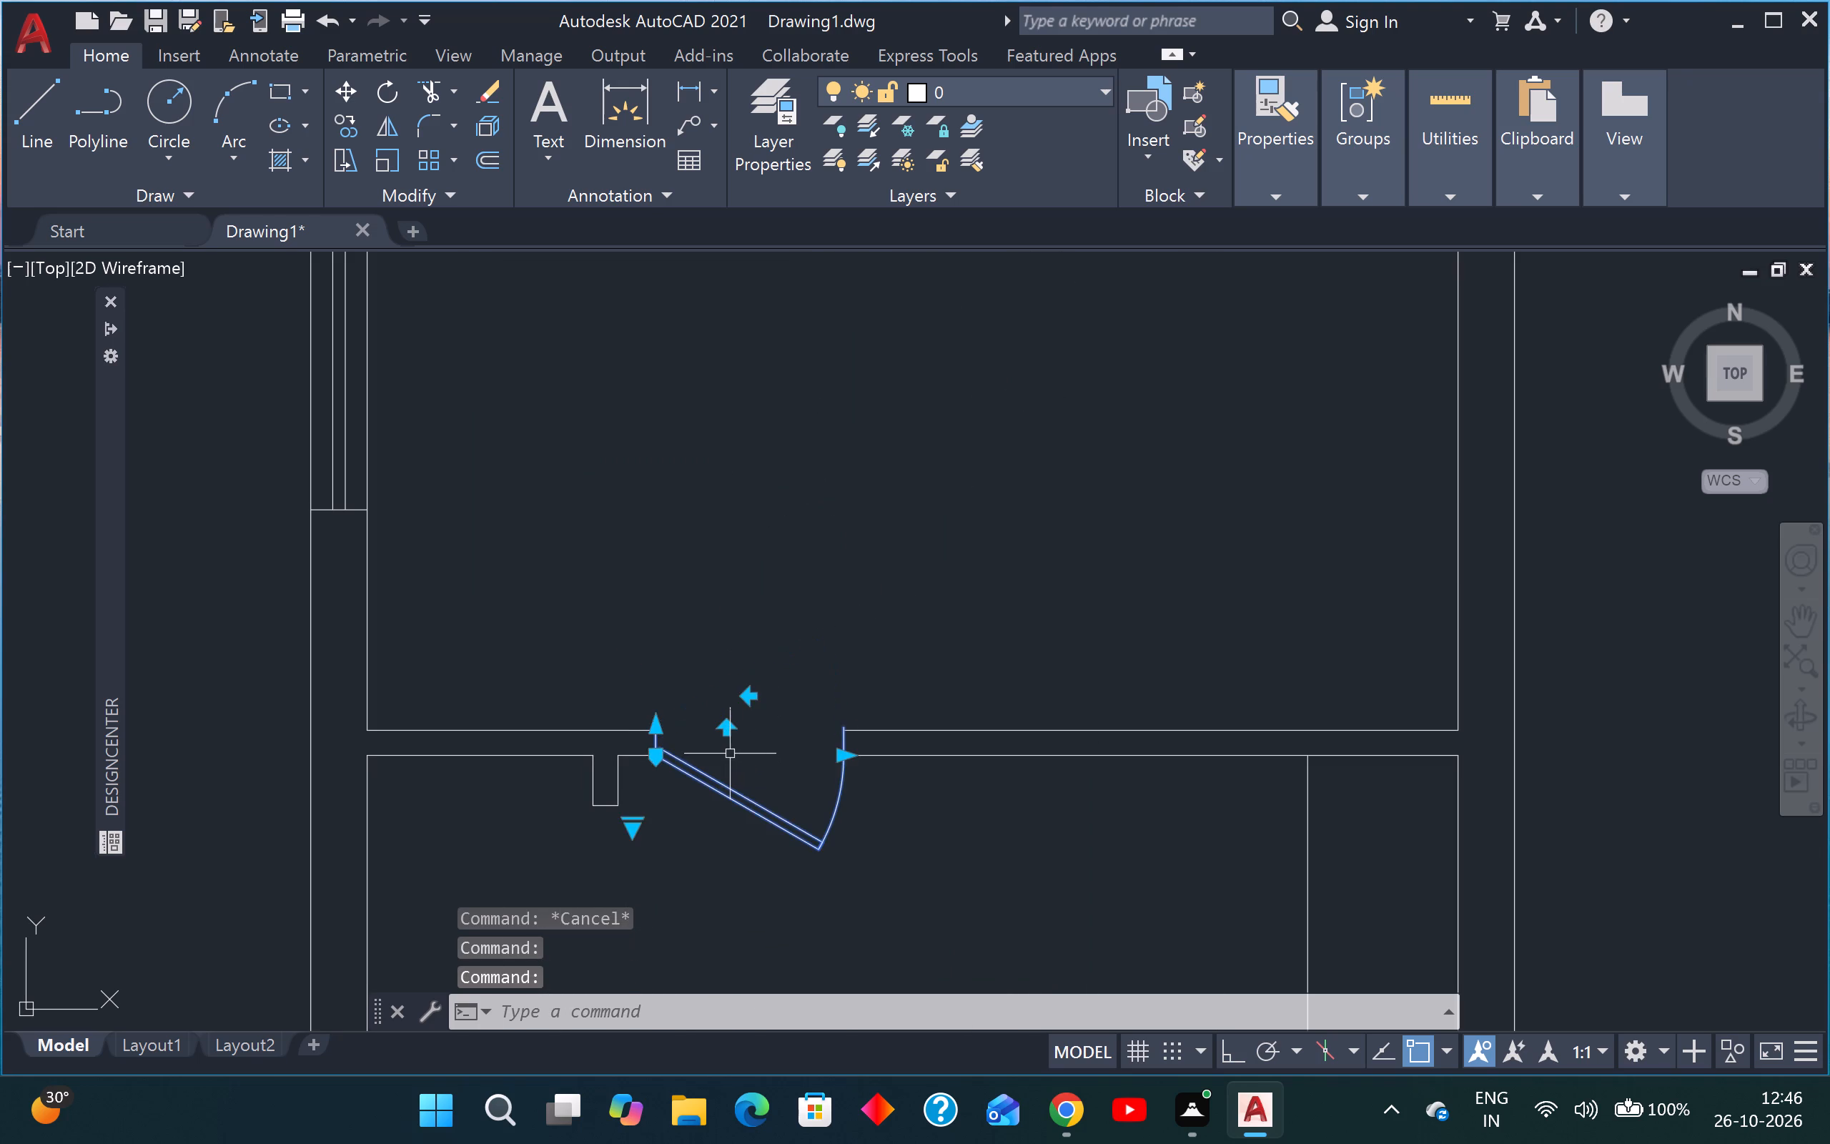
{"action": "key", "text": "Escape"}
{"action": "scroll", "coordinate": [831, 654], "scroll_direction": "down", "scroll_amount": 5}
{"action": "key", "text": "Escape"}
{"action": "key", "text": "Escape"}
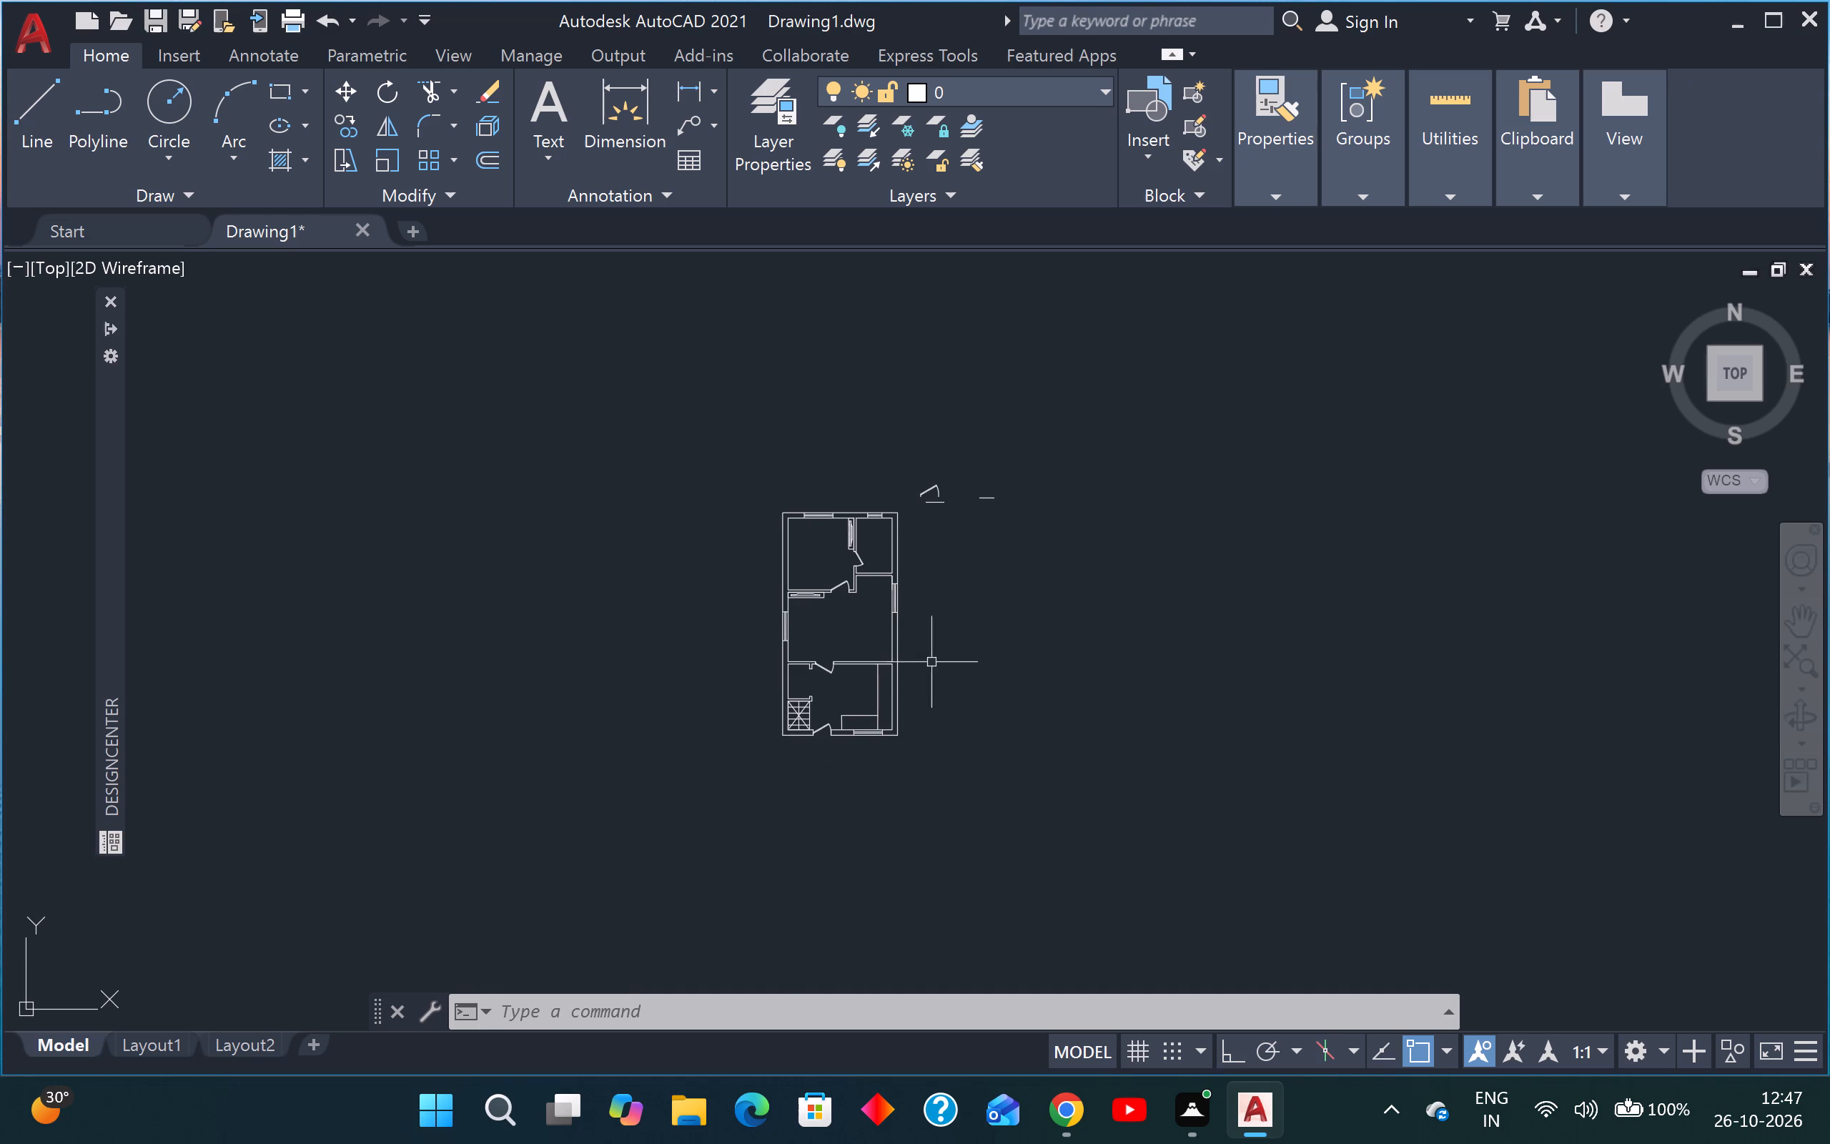
Erase the leftover 2'6" door symbol and both reference lines northeast of the plan.
{"action": "scroll", "coordinate": [878, 672], "scroll_direction": "up", "scroll_amount": 2}
{"action": "scroll", "coordinate": [964, 554], "scroll_direction": "down", "scroll_amount": 4}
{"action": "scroll", "coordinate": [979, 459], "scroll_direction": "up", "scroll_amount": 2}
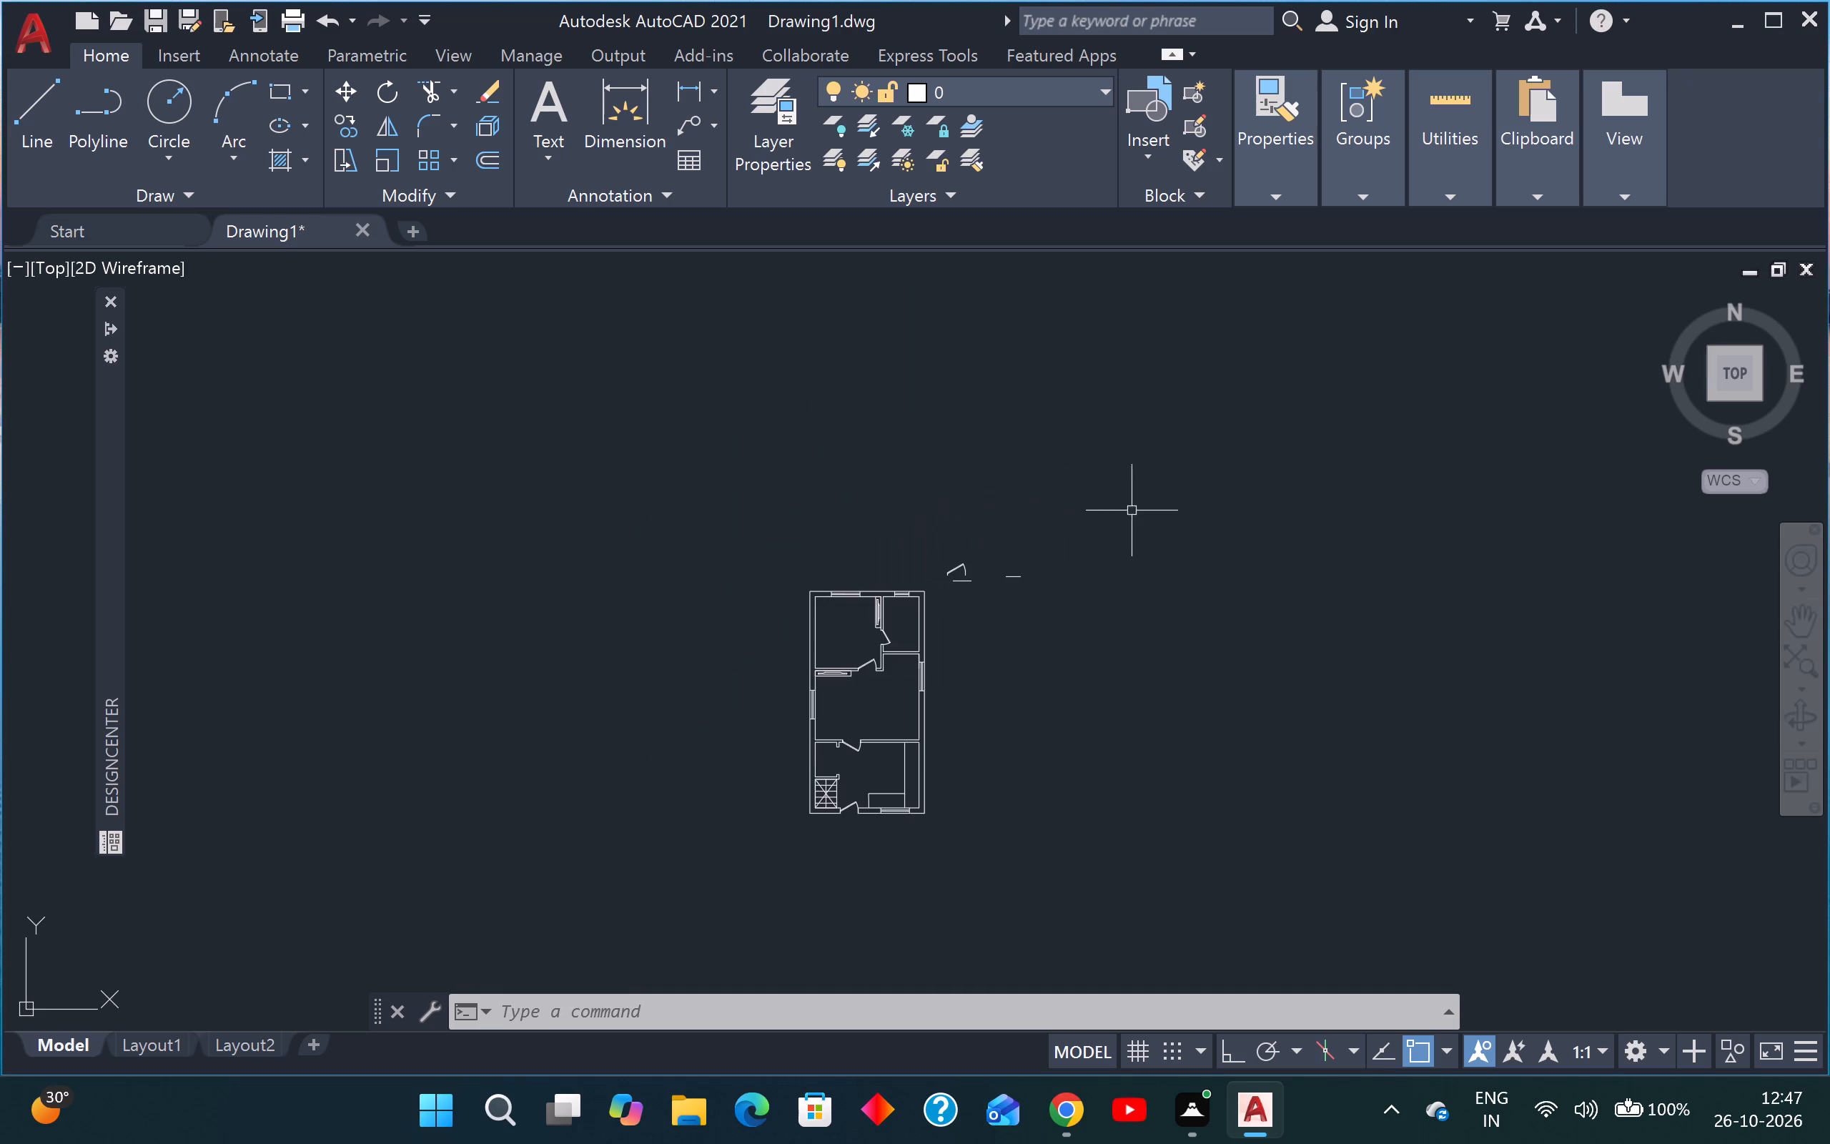
{"action": "left_click", "coordinate": [1067, 506]}
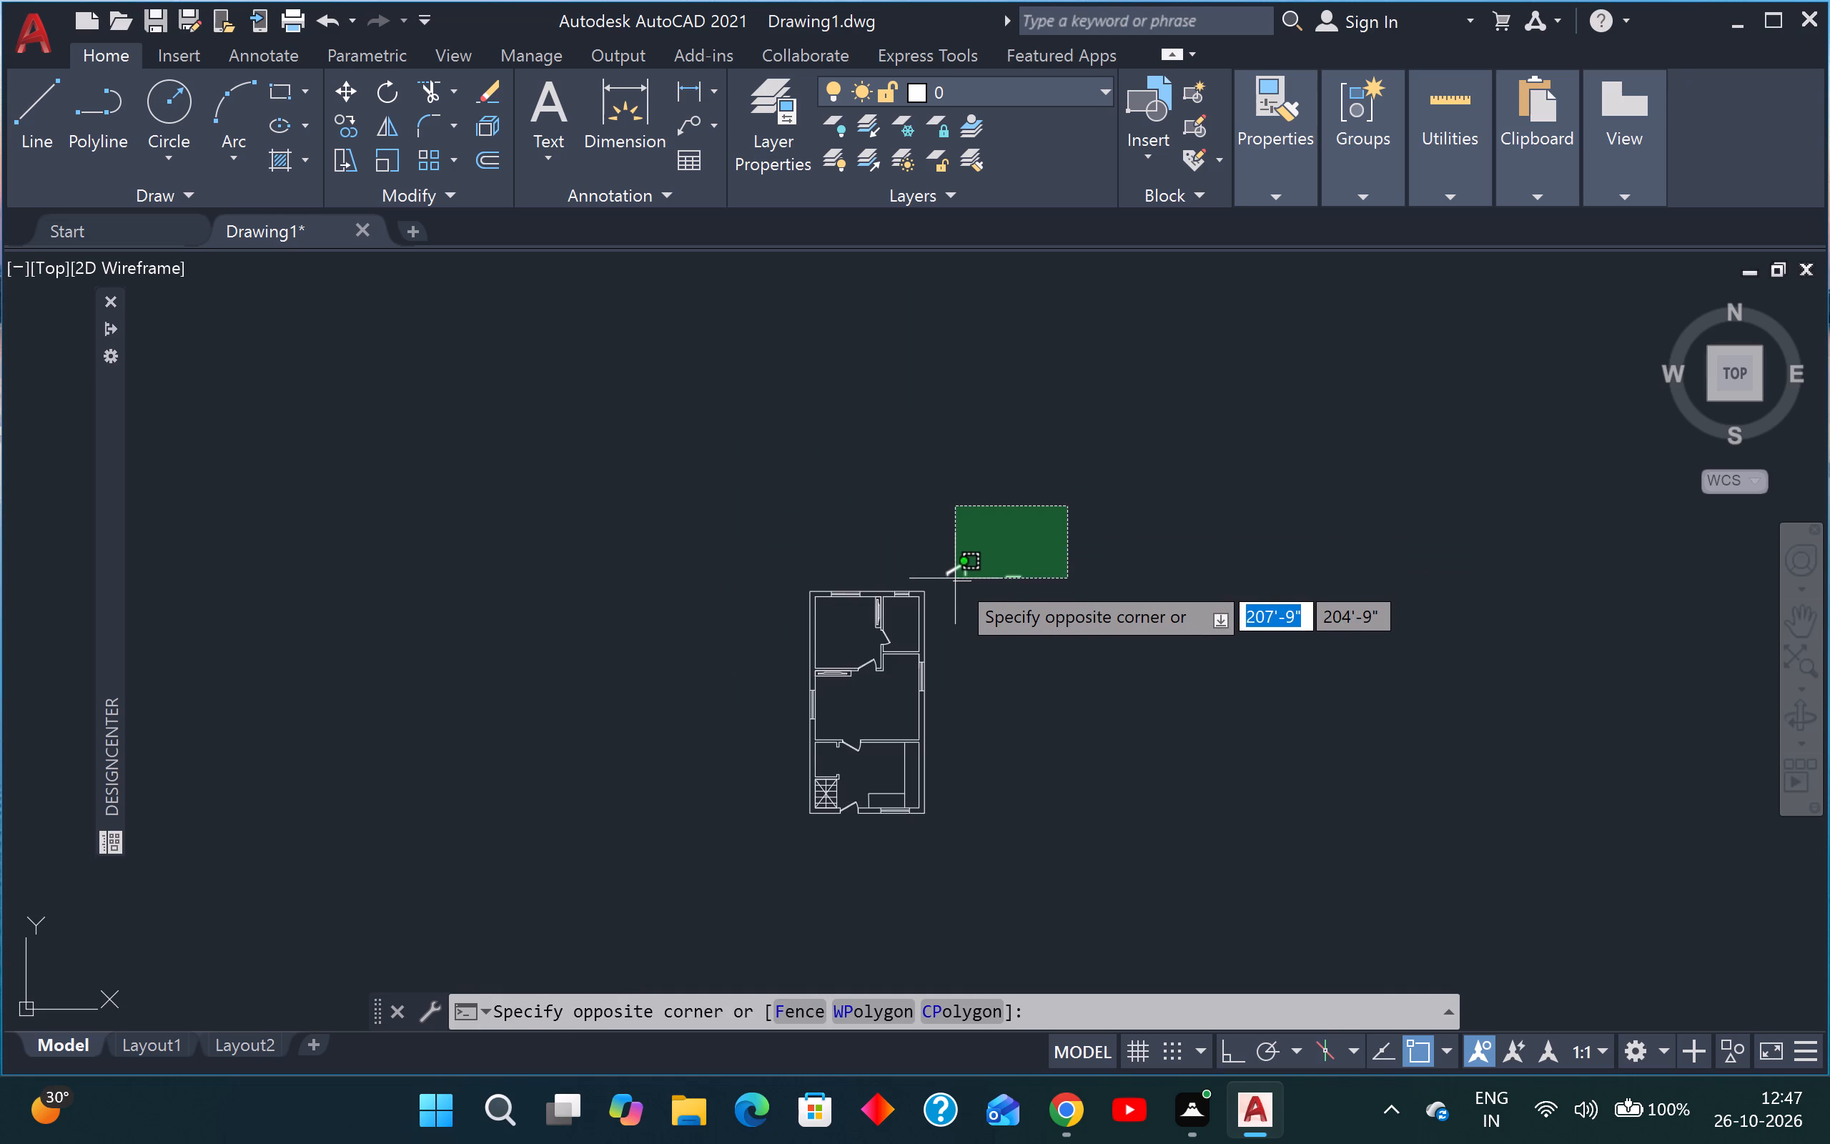
{"action": "left_click", "coordinate": [953, 596]}
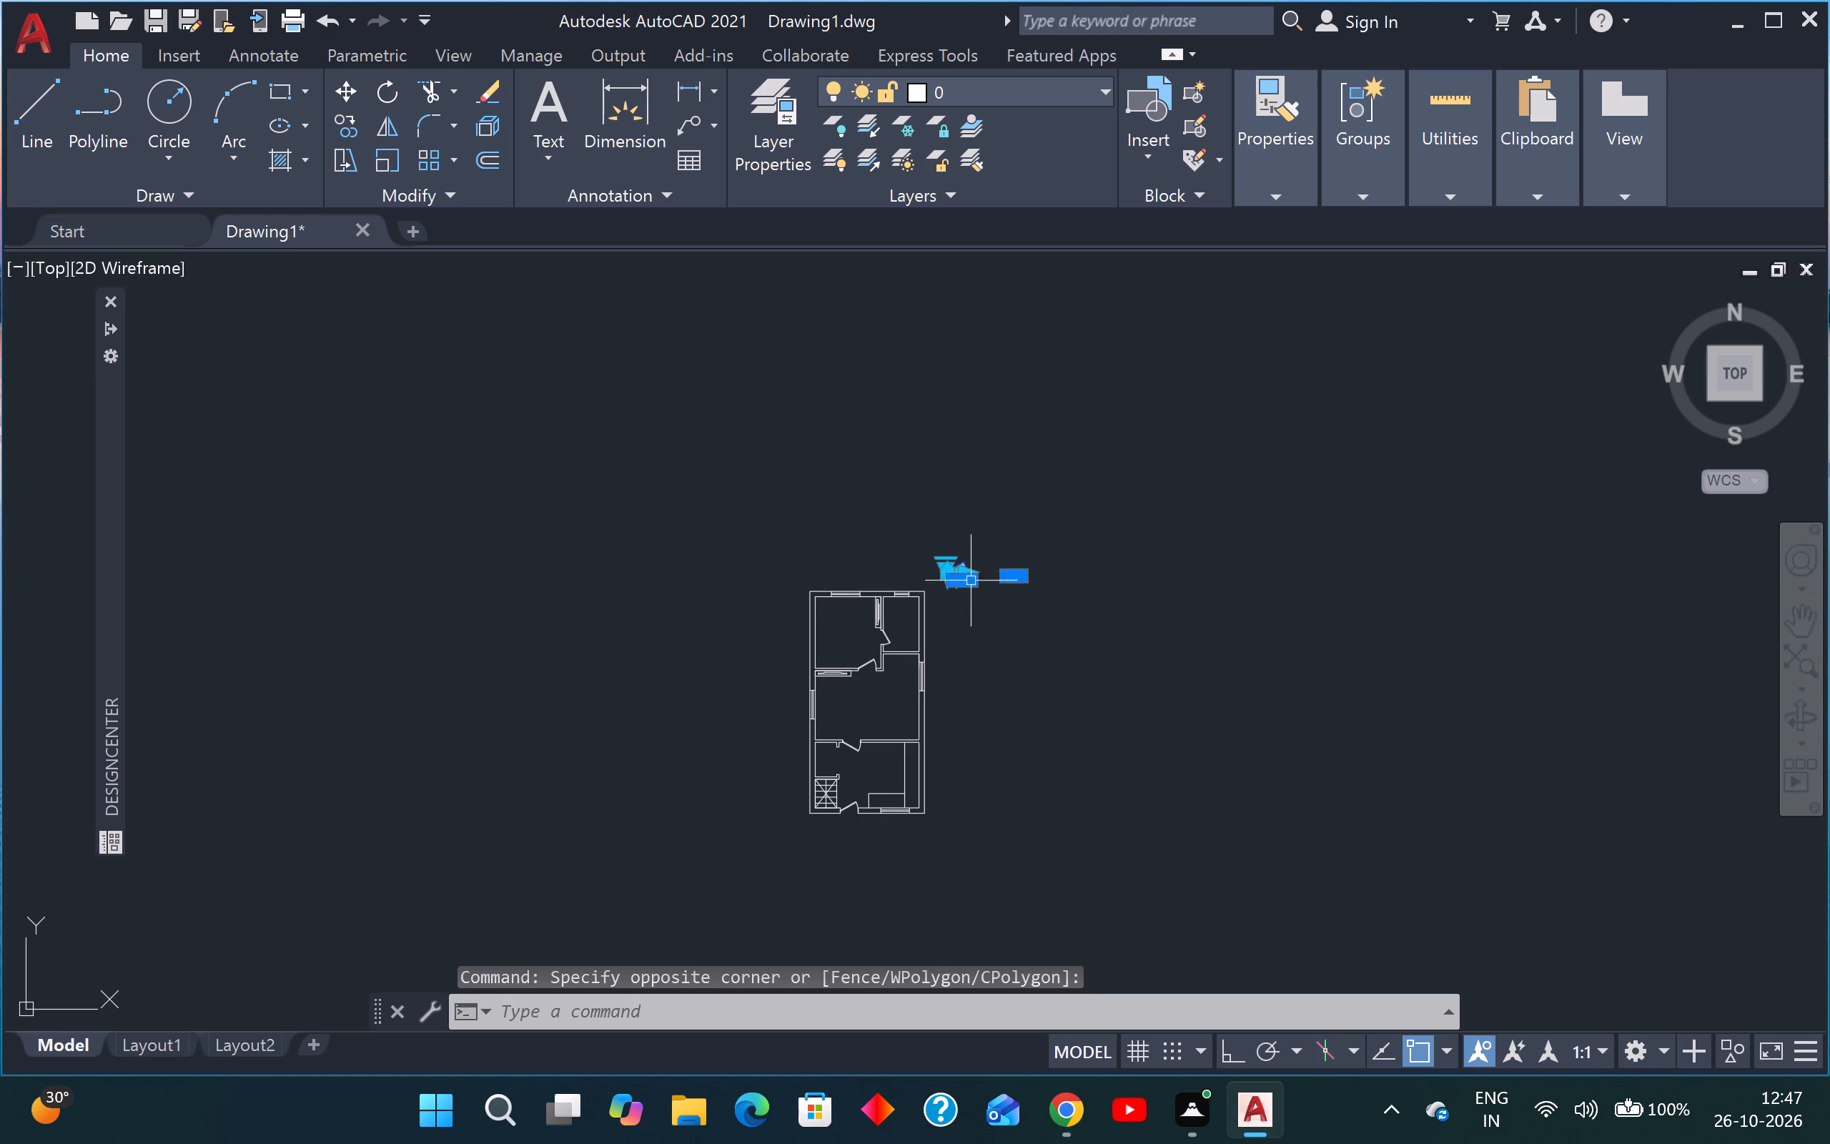
{"action": "key", "text": "Delete"}
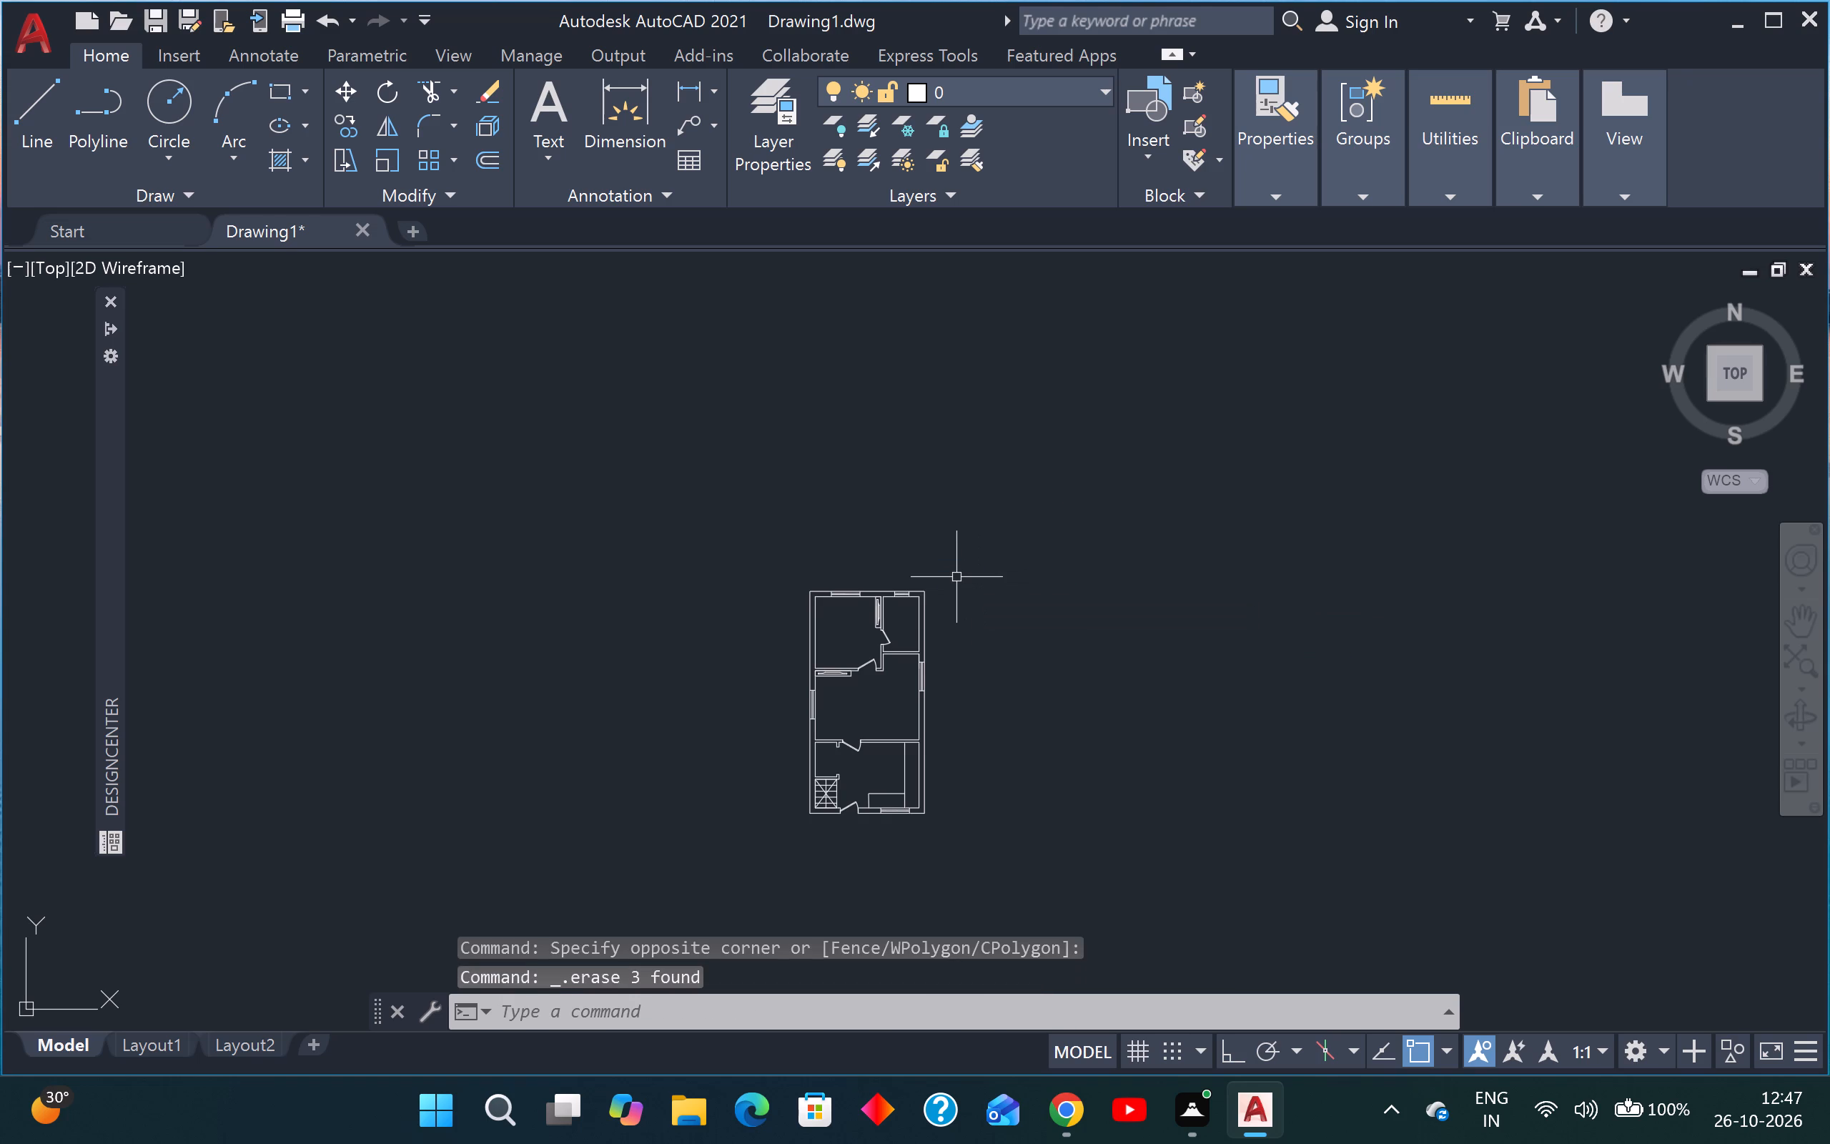
Offset the inner face line of the middle room's east wall 3' west into the room.
{"action": "type", "text": "o"}
{"action": "key", "text": "space"}
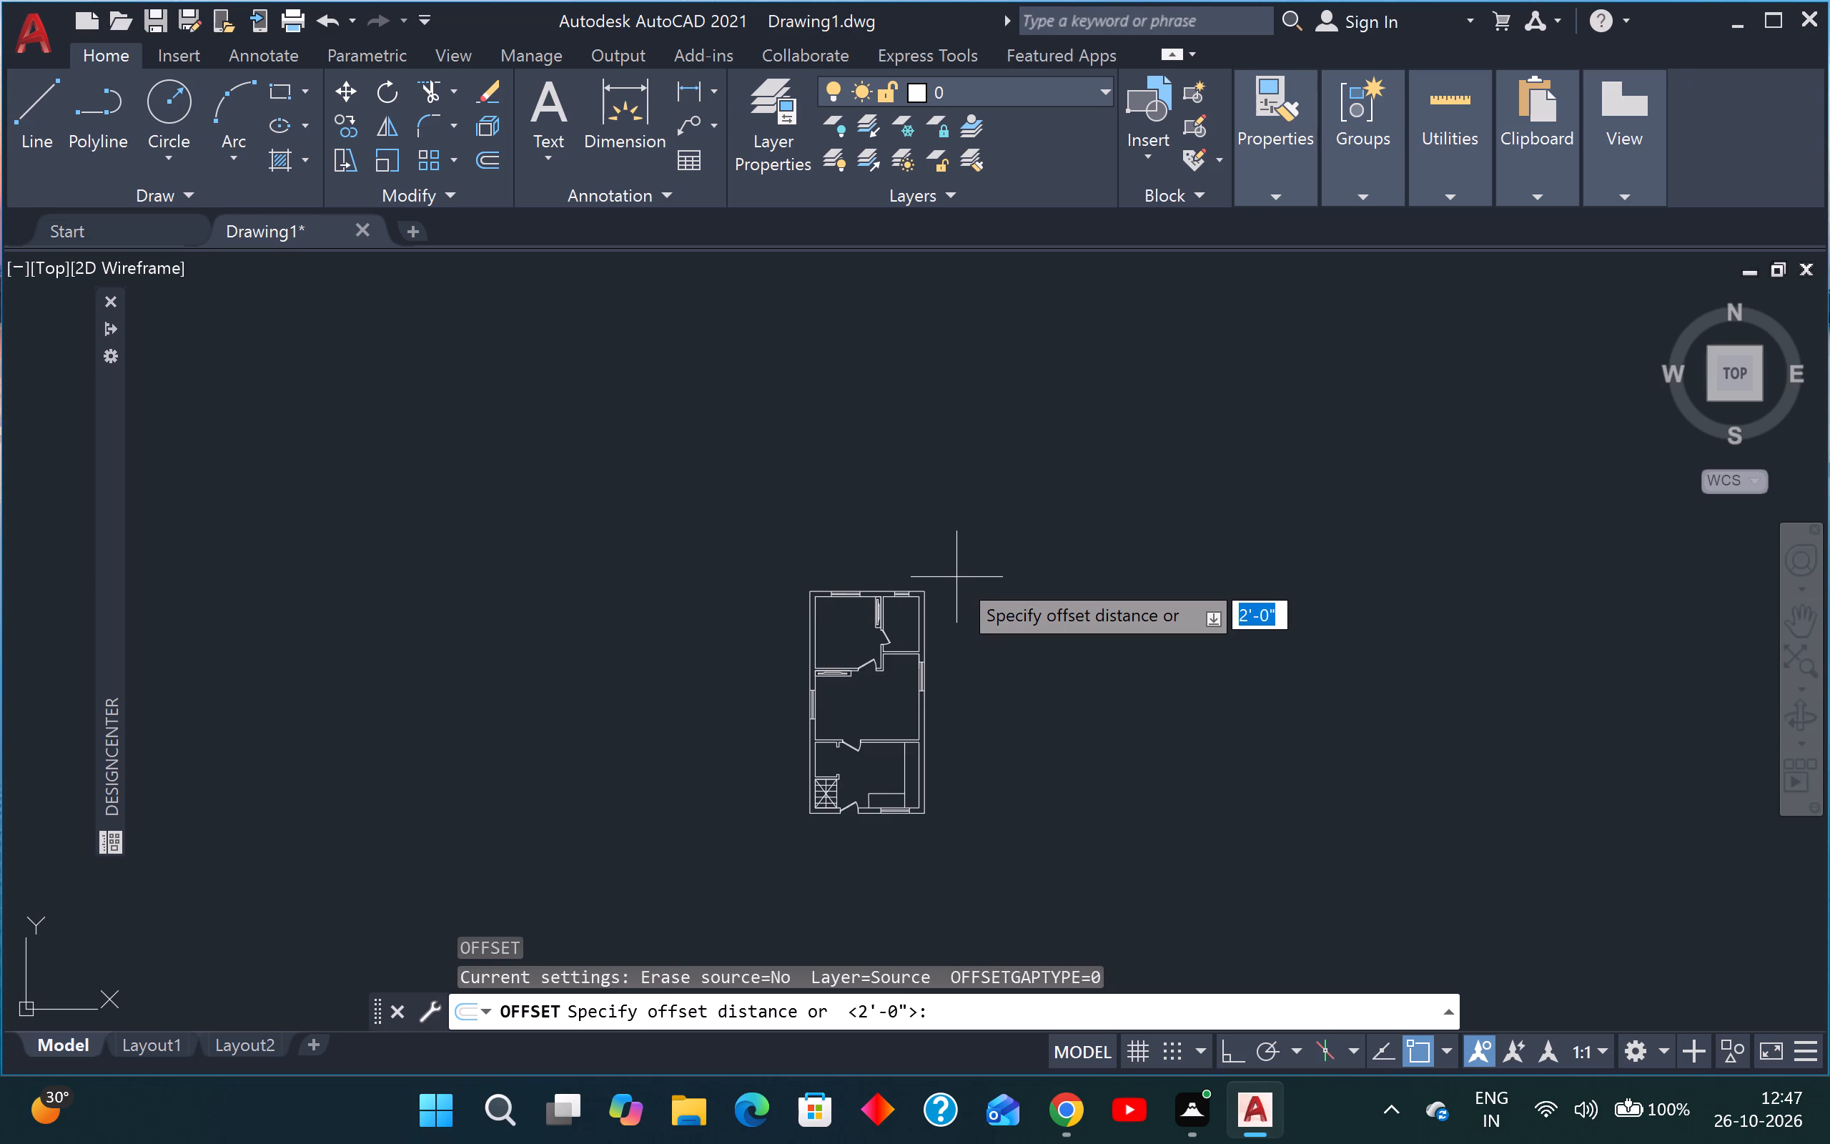
{"action": "key", "text": "3"}
{"action": "key", "text": "apostrophe"}
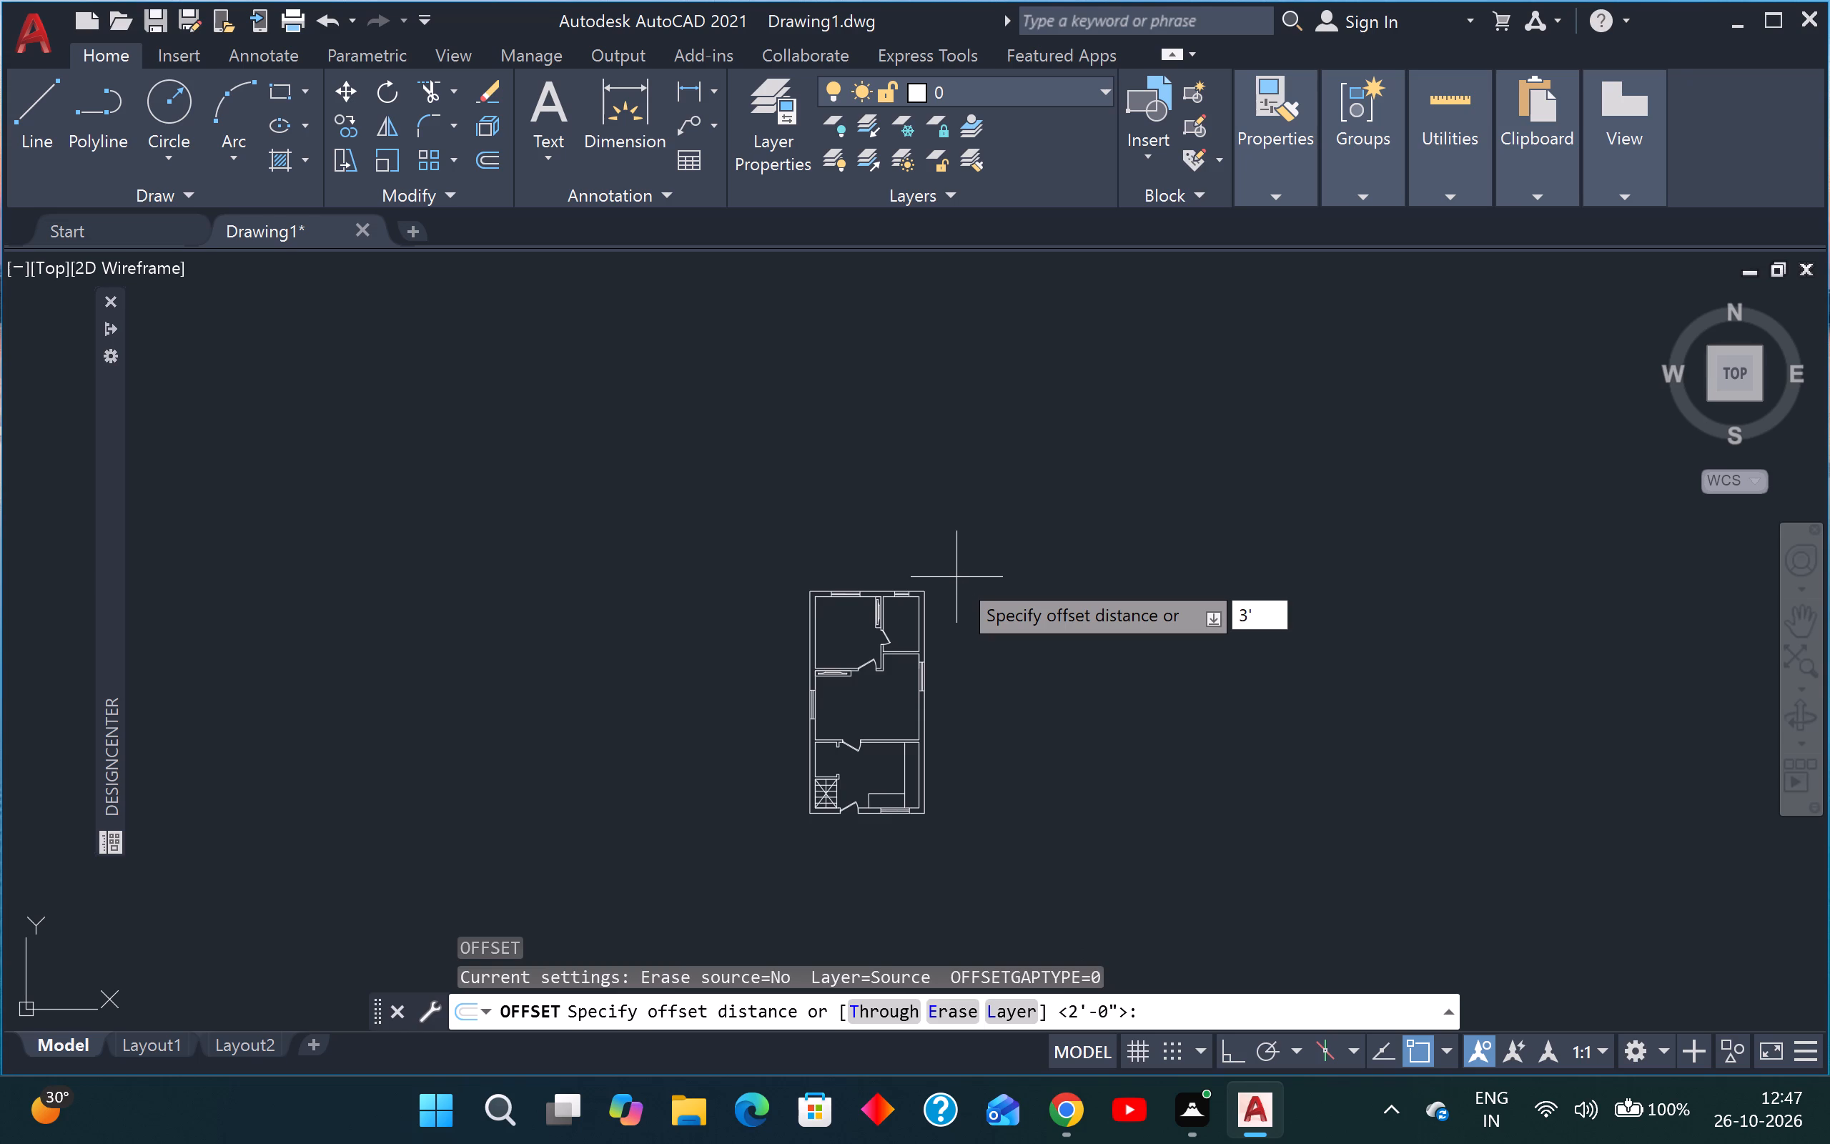
{"action": "key", "text": "Return"}
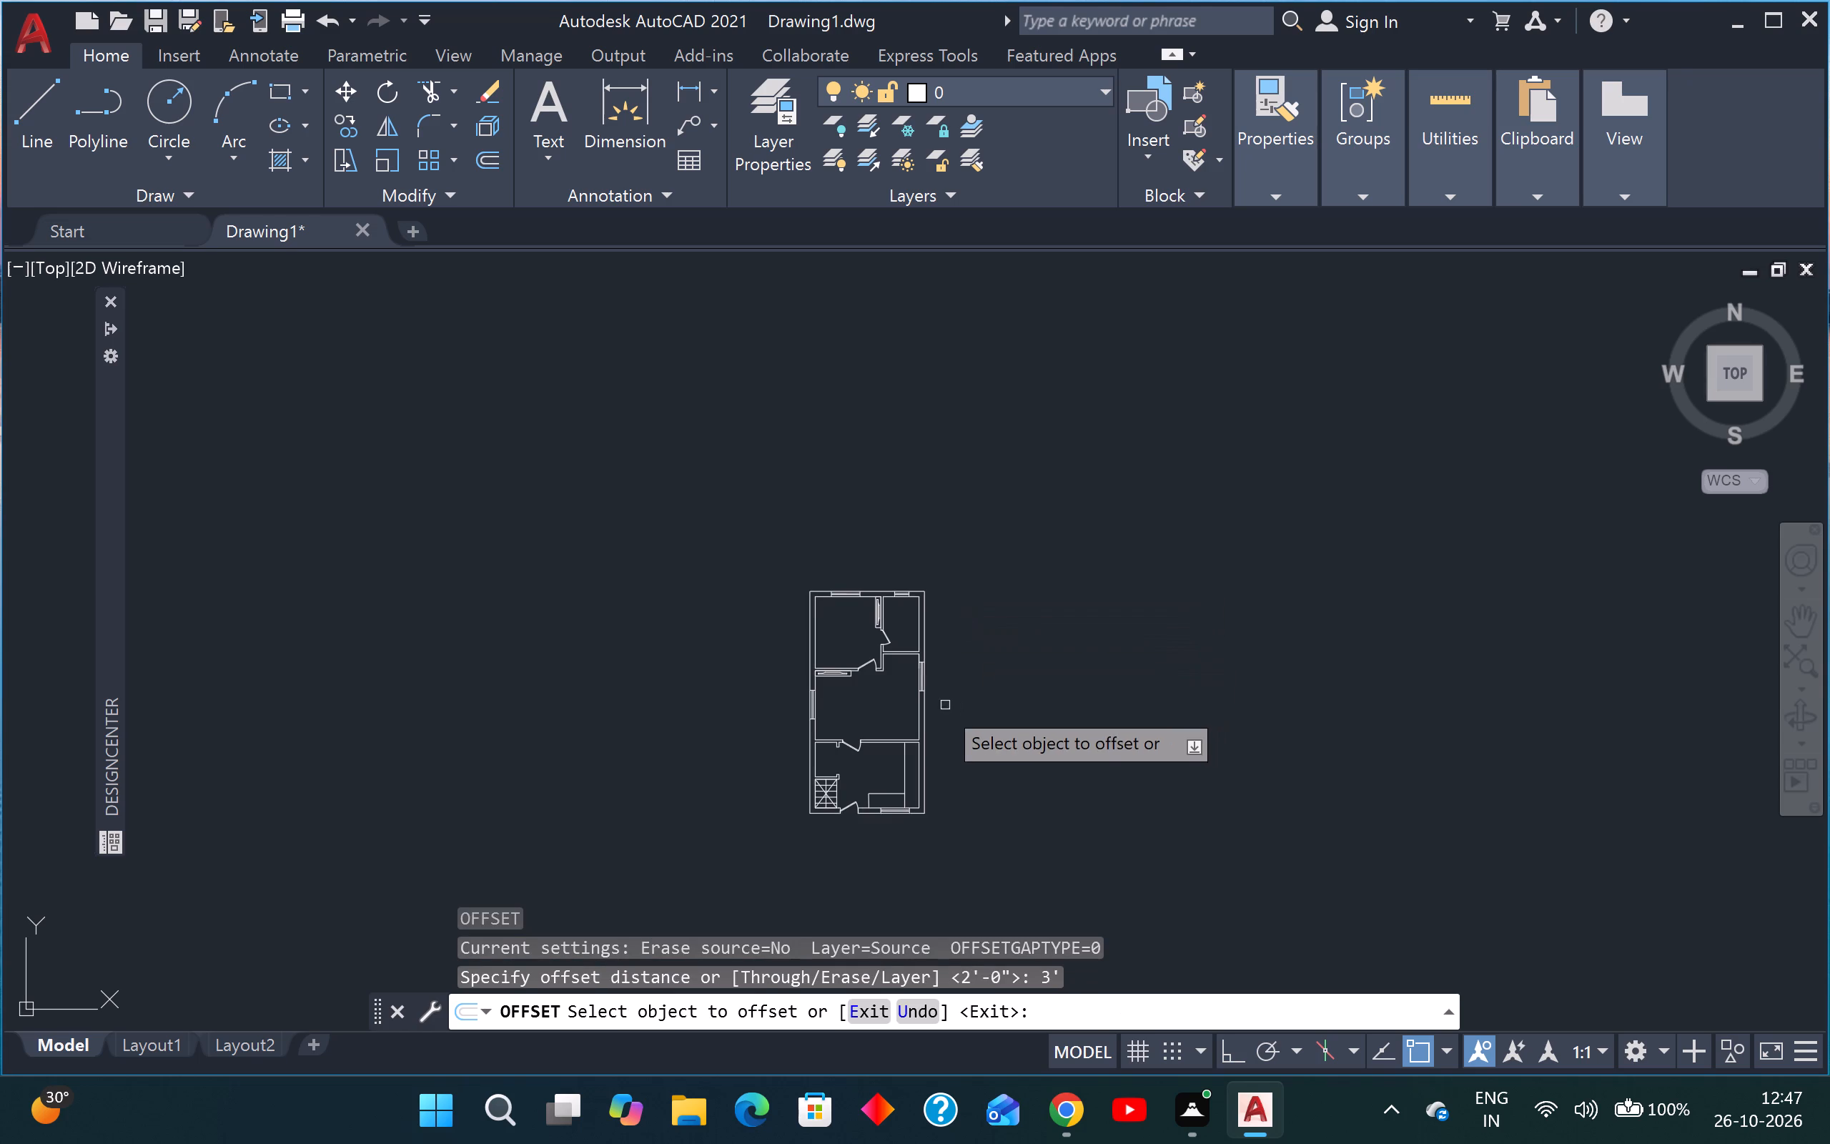
{"action": "scroll", "coordinate": [927, 701], "scroll_direction": "up", "scroll_amount": 3}
{"action": "left_click", "coordinate": [894, 732]}
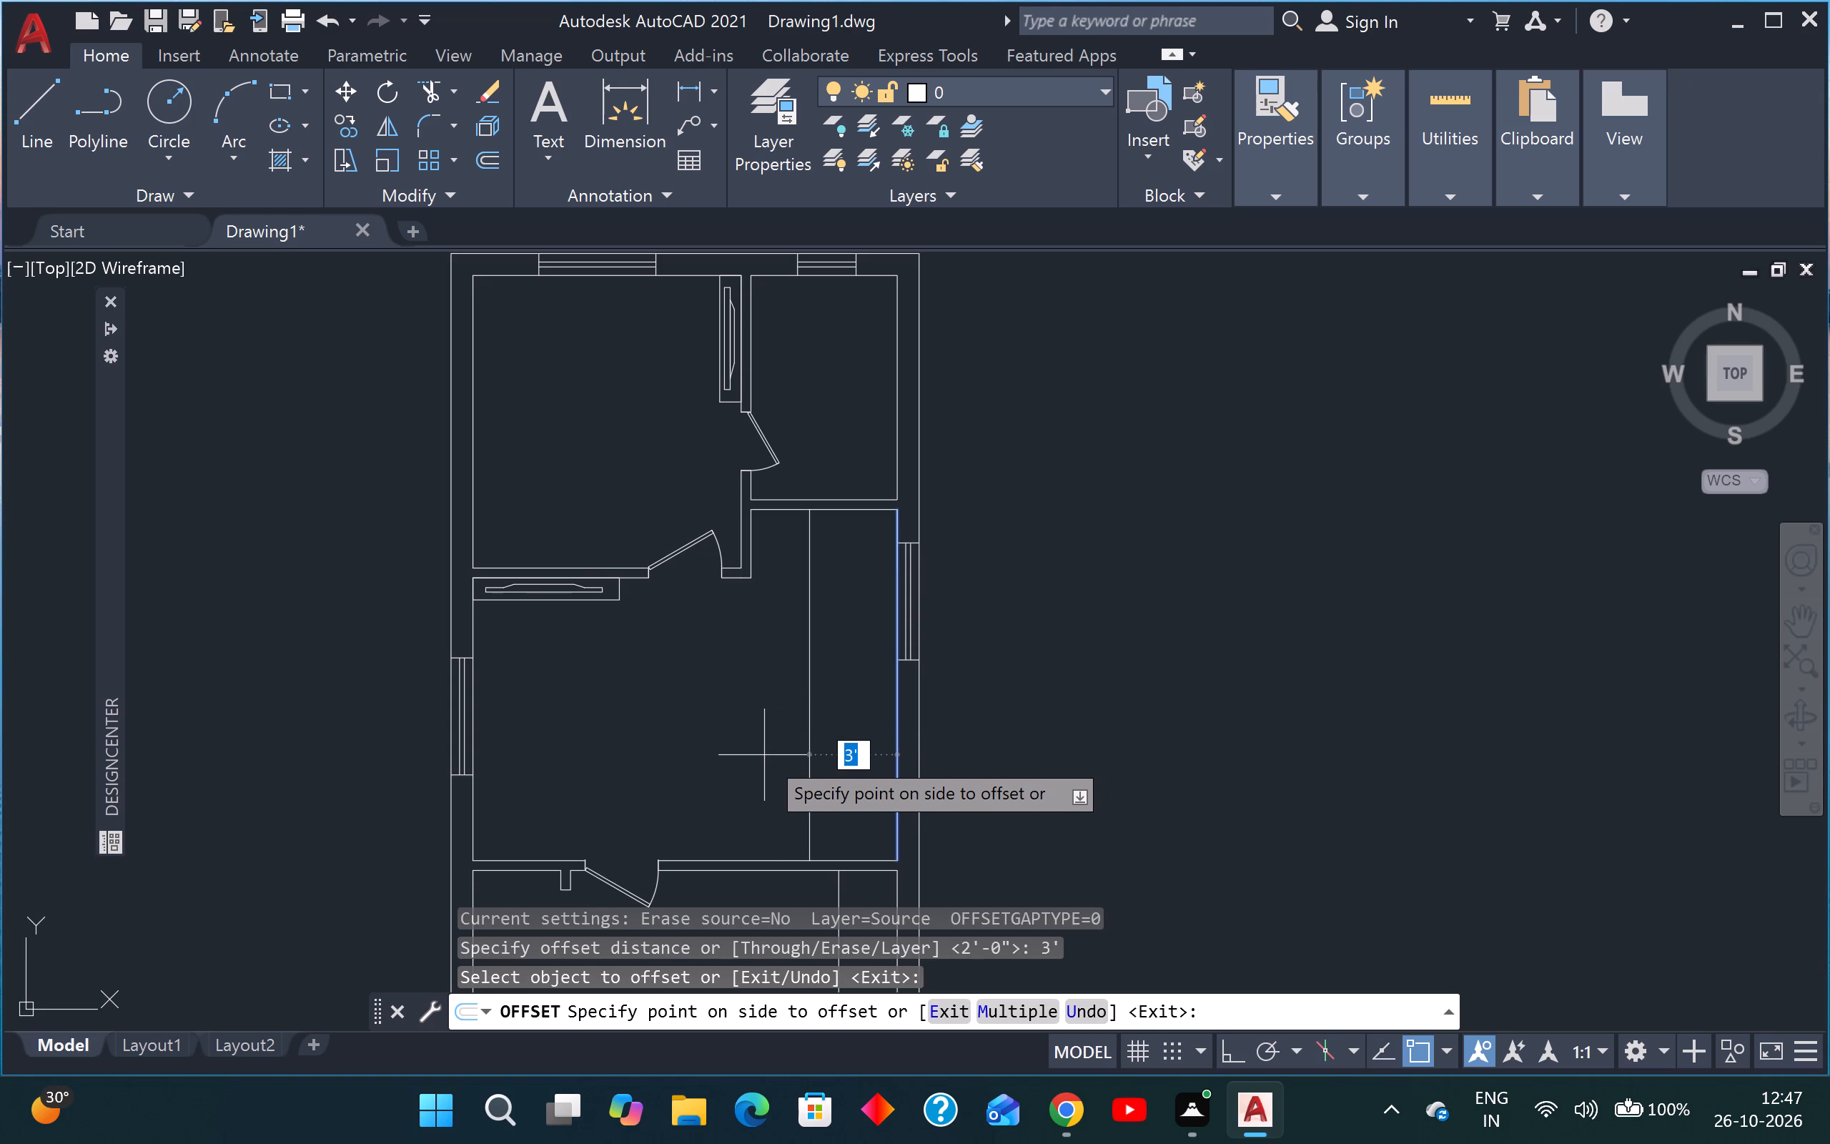
{"action": "left_click", "coordinate": [695, 758]}
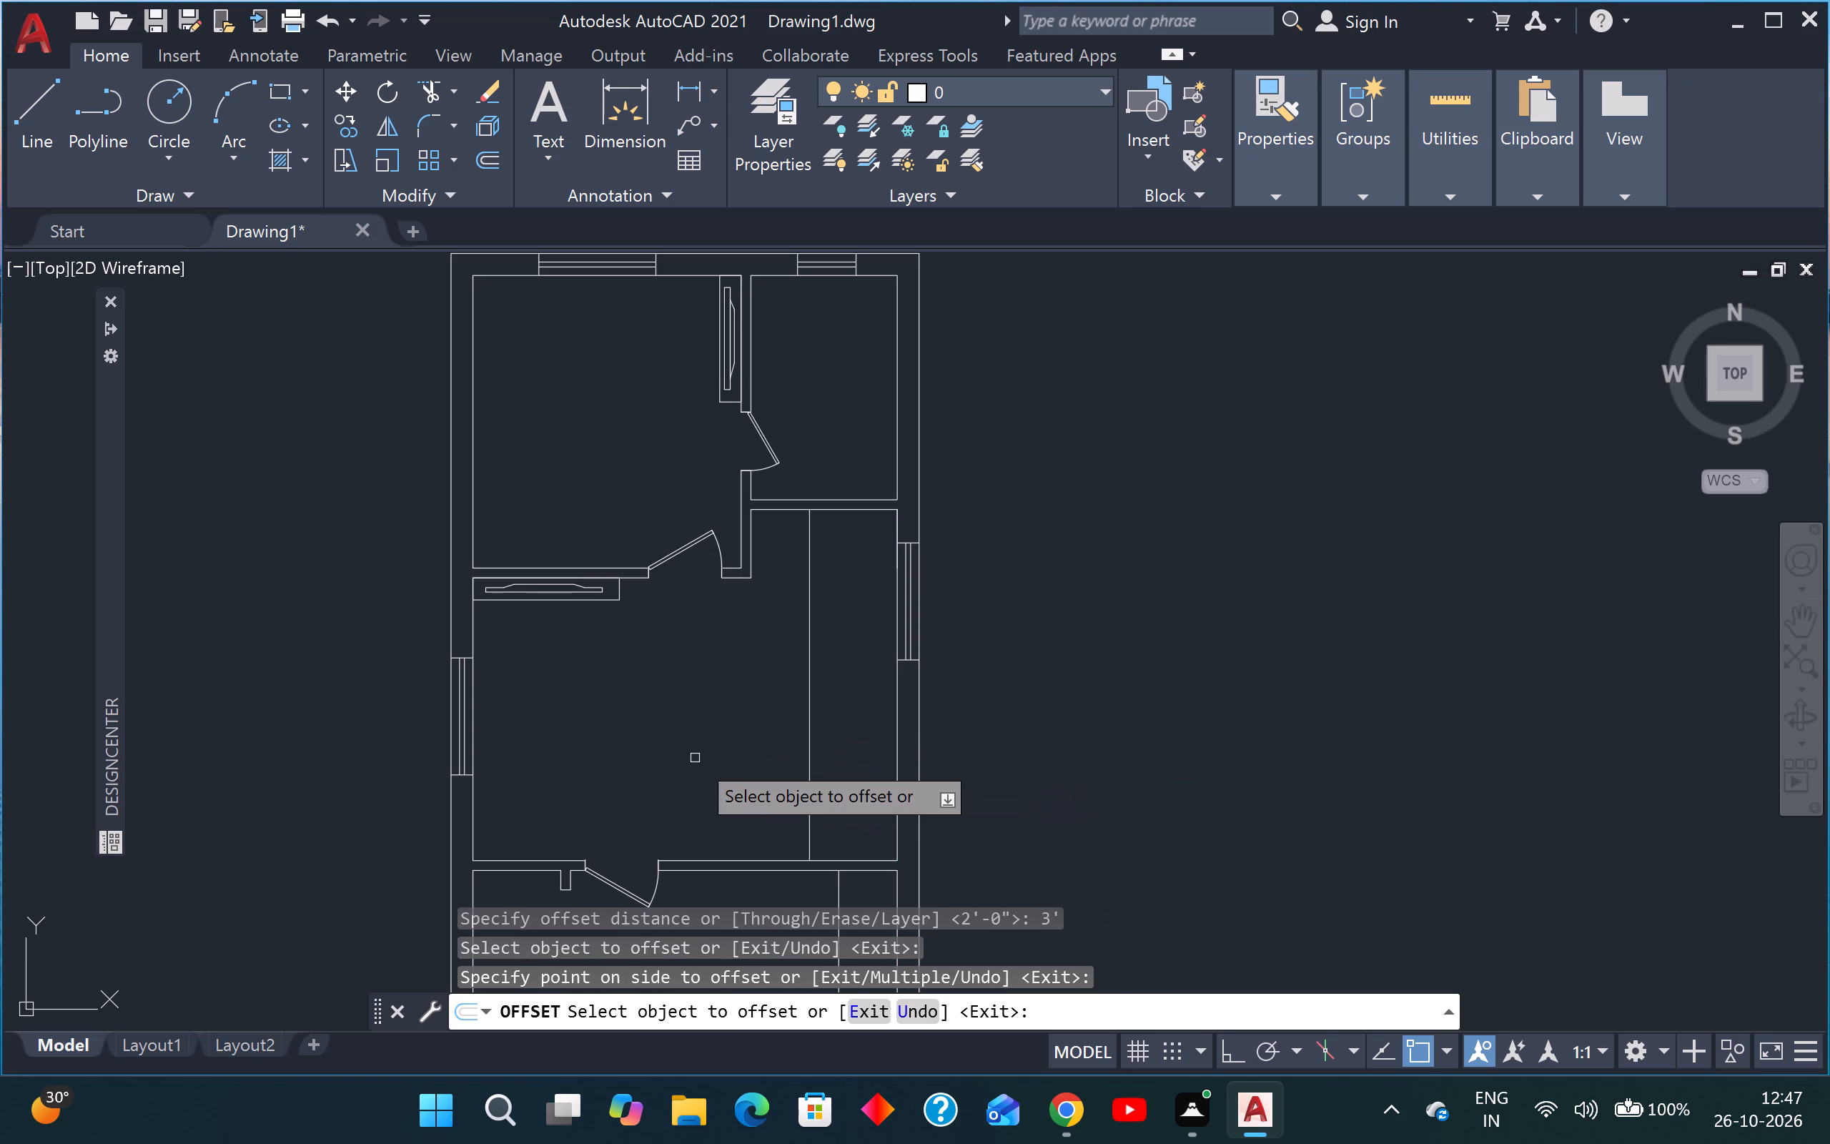
{"action": "key", "text": "Escape"}
{"action": "key", "text": "Escape"}
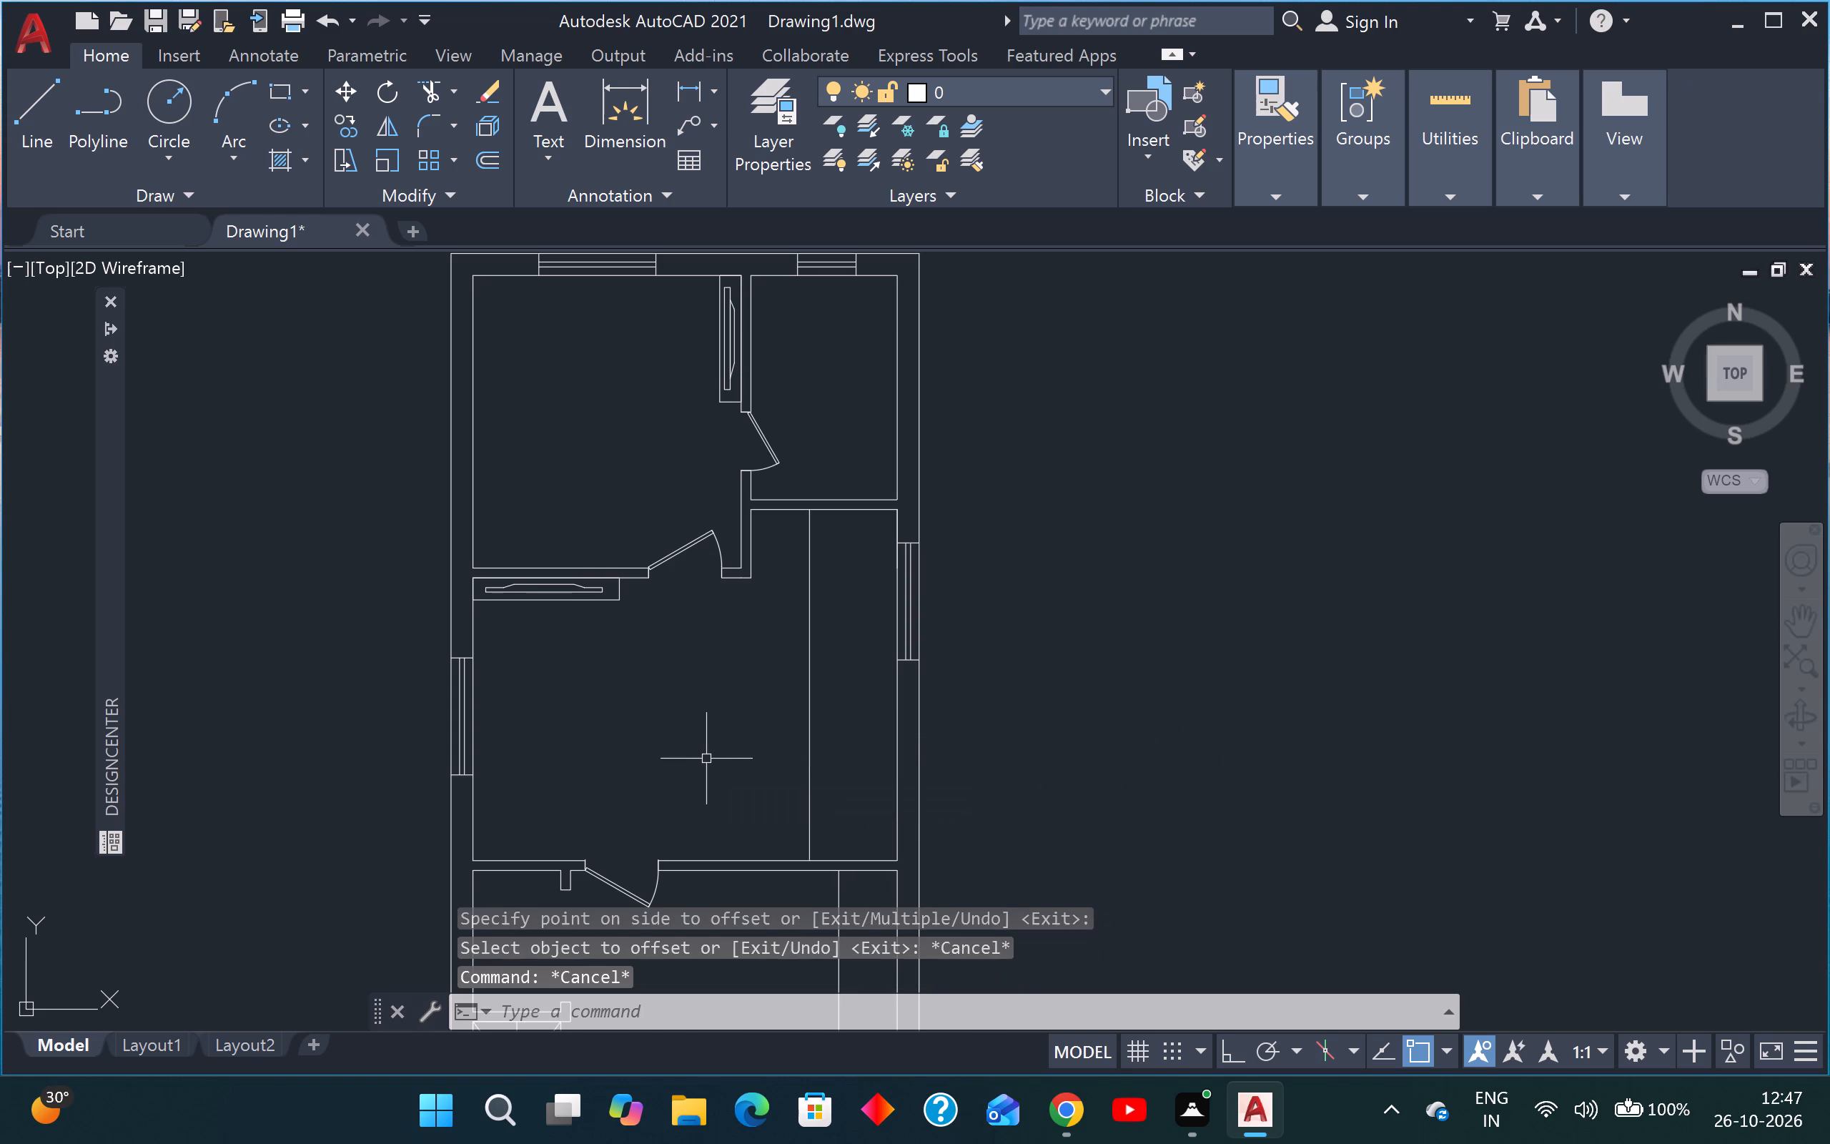
Offset the new vertical line in the middle room 2" further west to form a thin stair side.
{"action": "type", "text": "o"}
{"action": "key", "text": "space"}
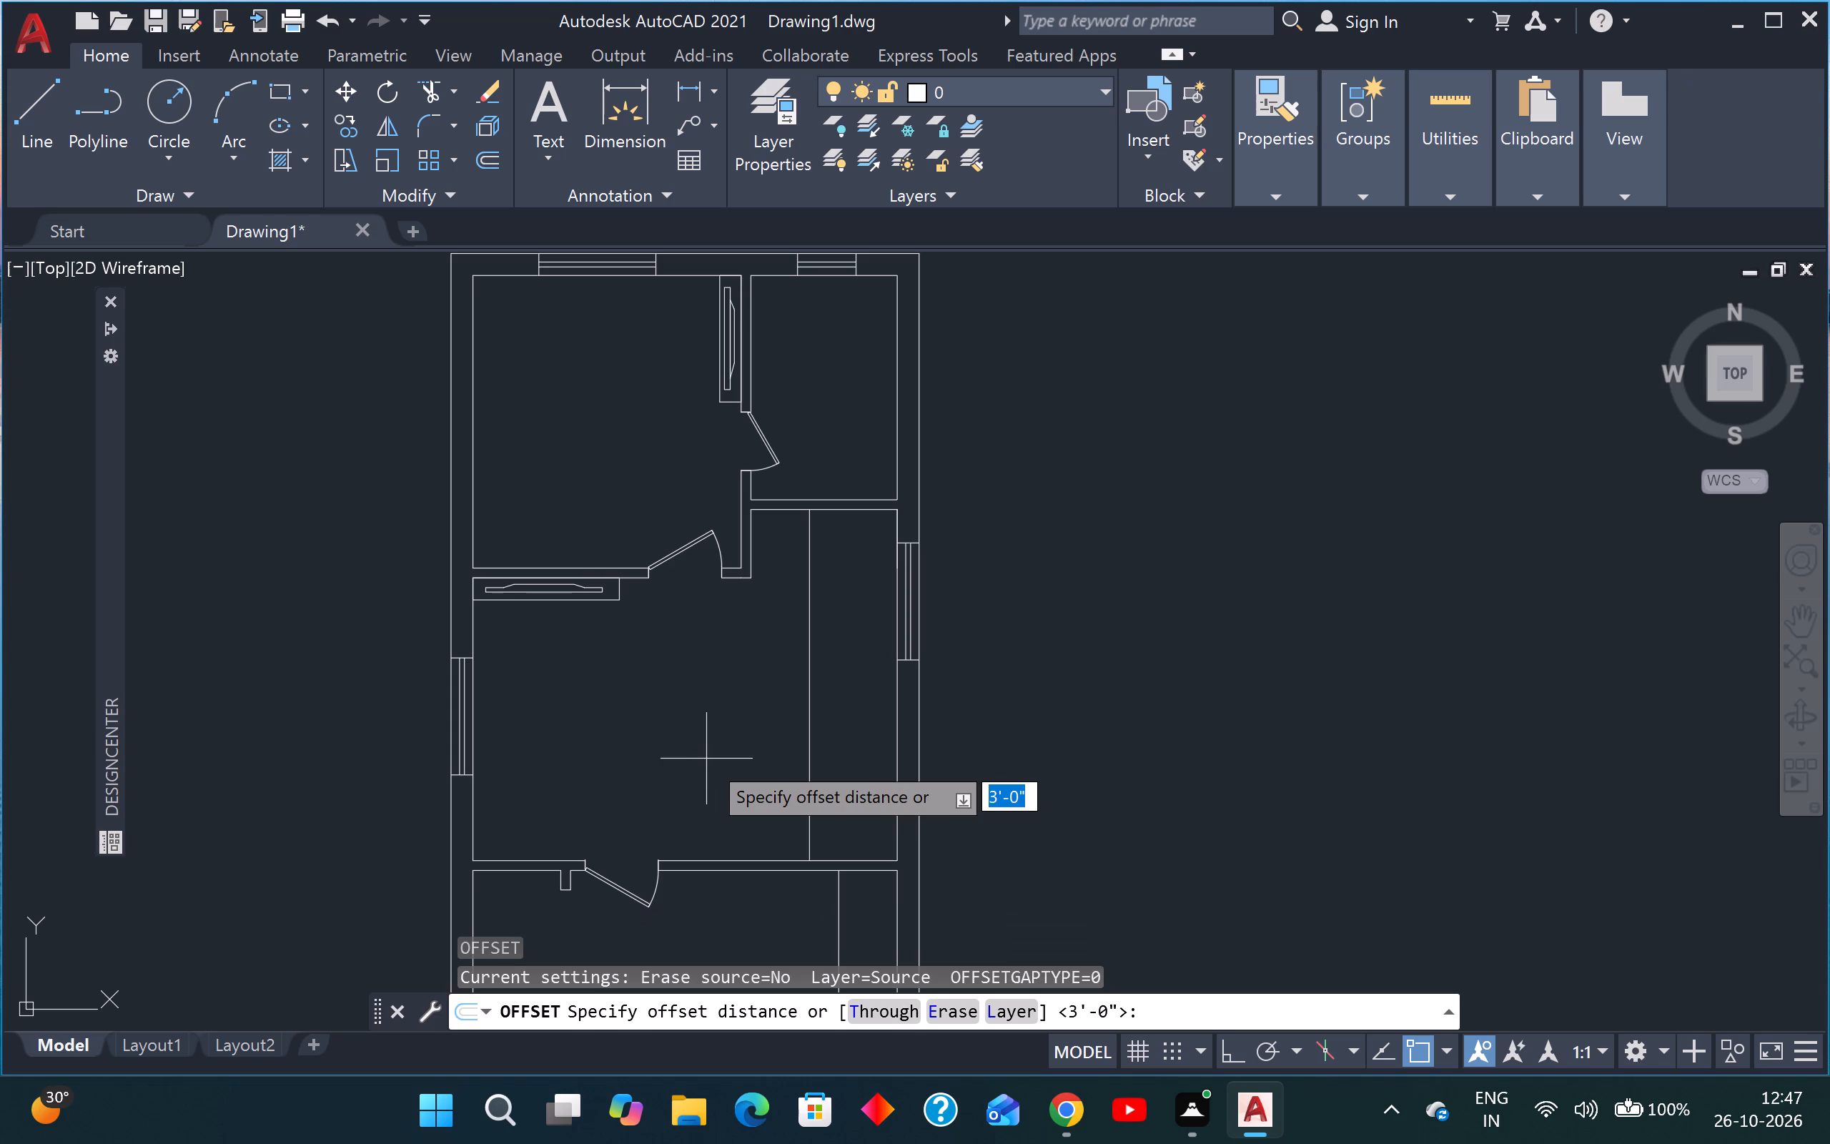
{"action": "type", "text": "2\""}
{"action": "key", "text": "Return"}
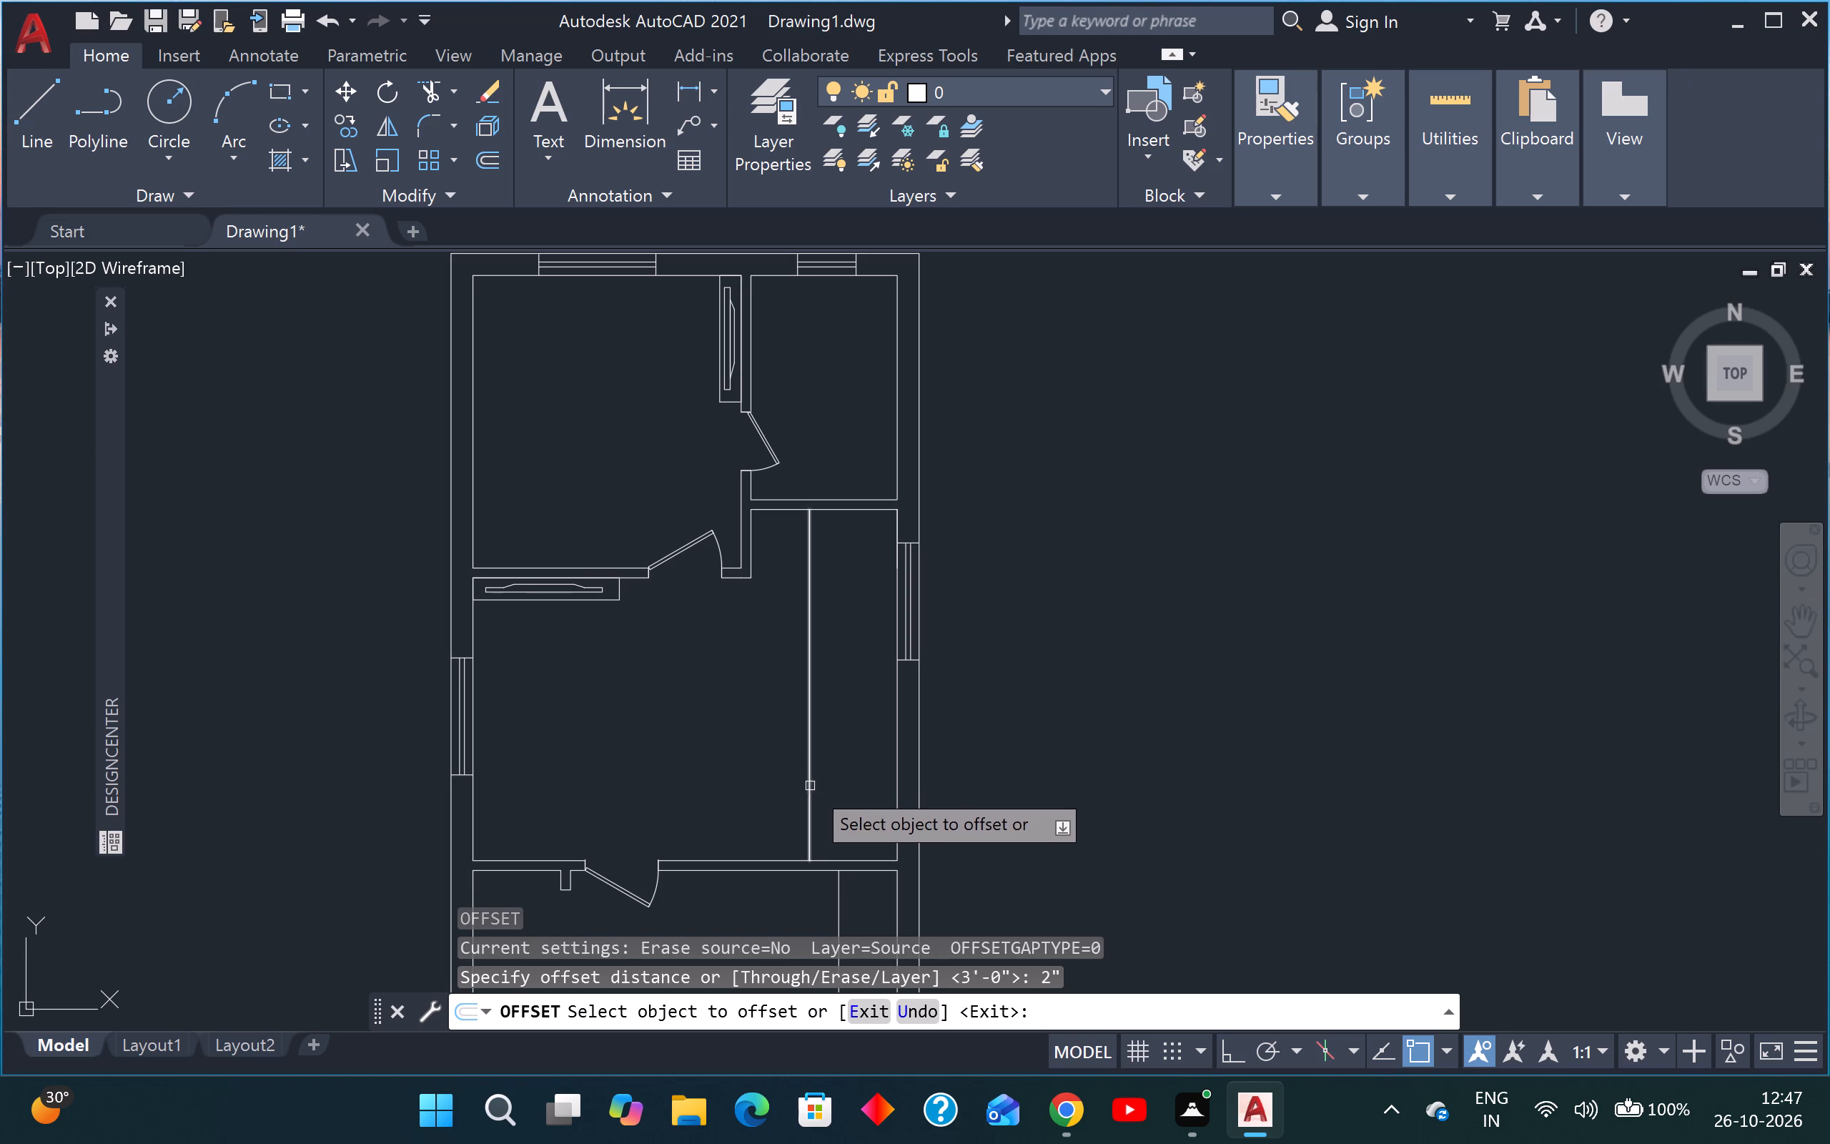
{"action": "left_click_drag", "start_coordinate": [810, 786], "coordinate": [792, 793]}
{"action": "left_click", "coordinate": [691, 810]}
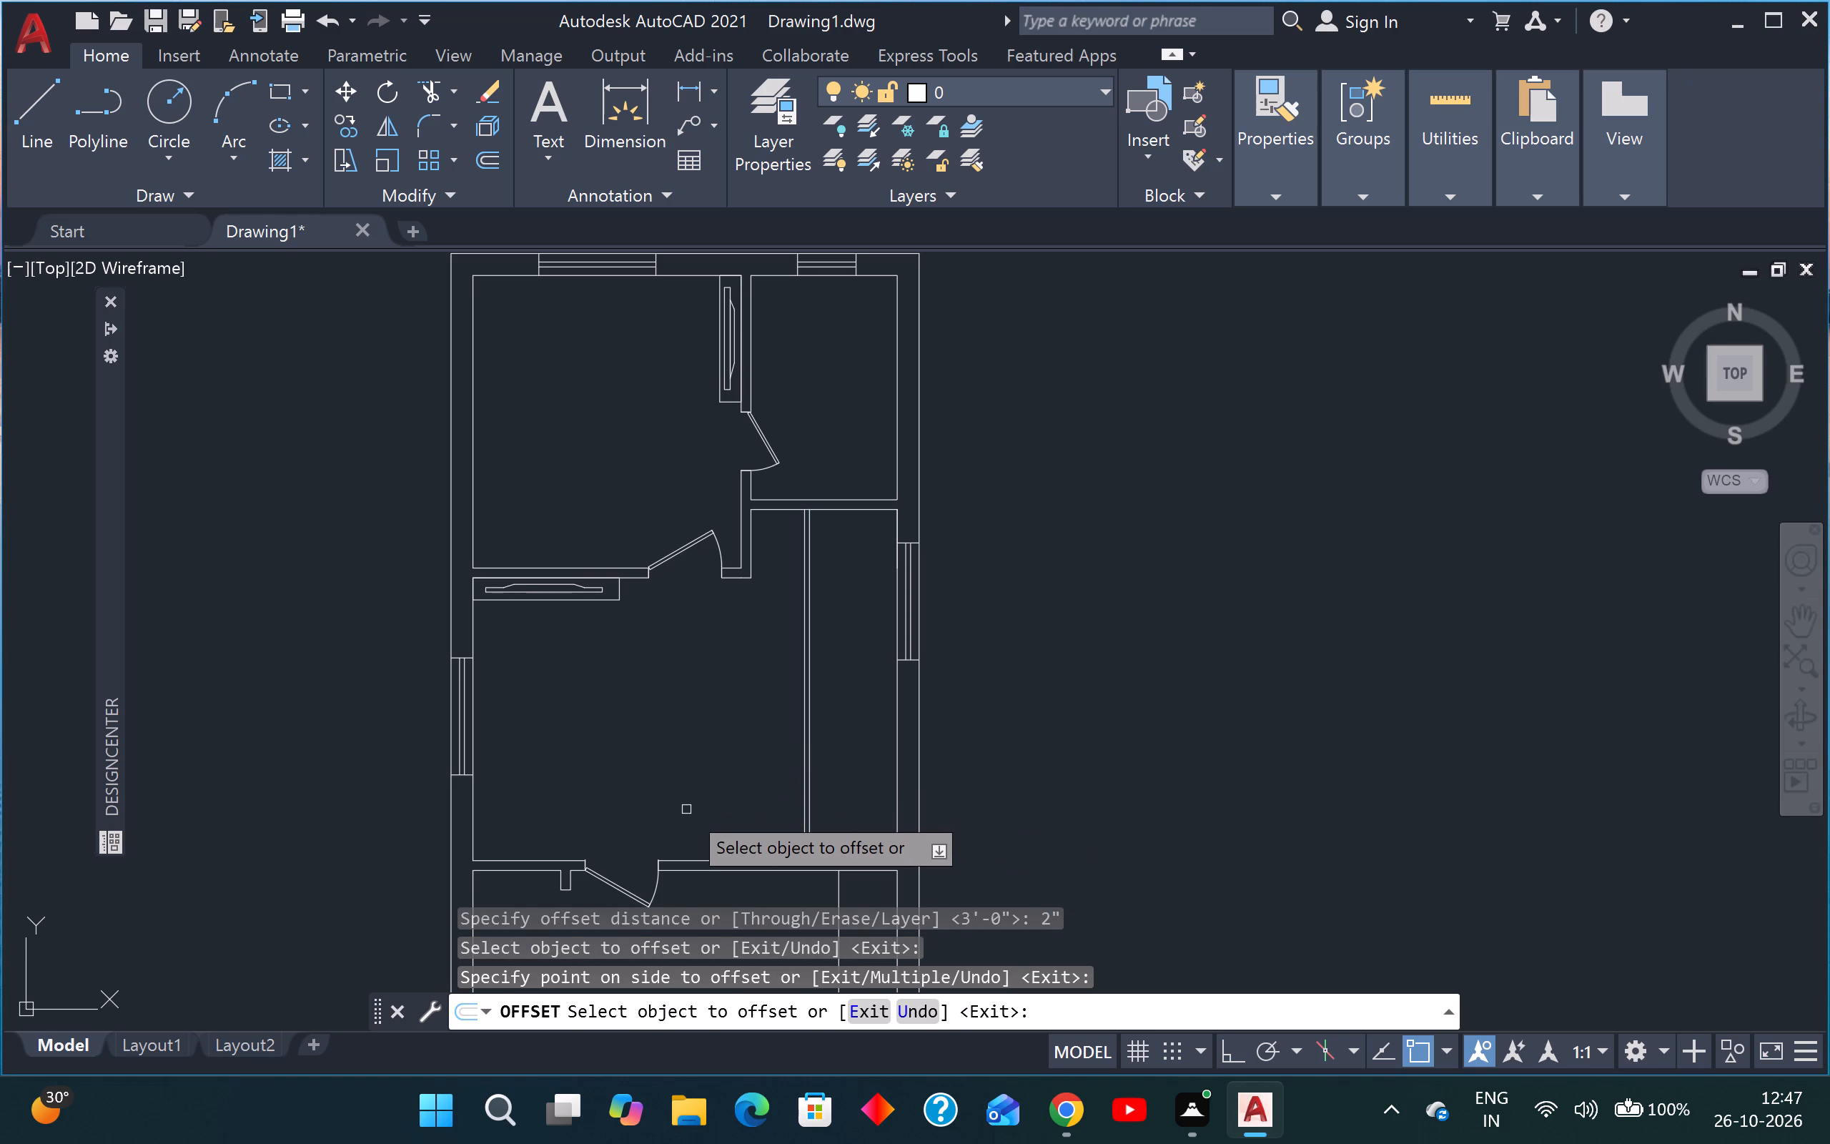
{"action": "key", "text": "Escape"}
{"action": "key", "text": "Escape"}
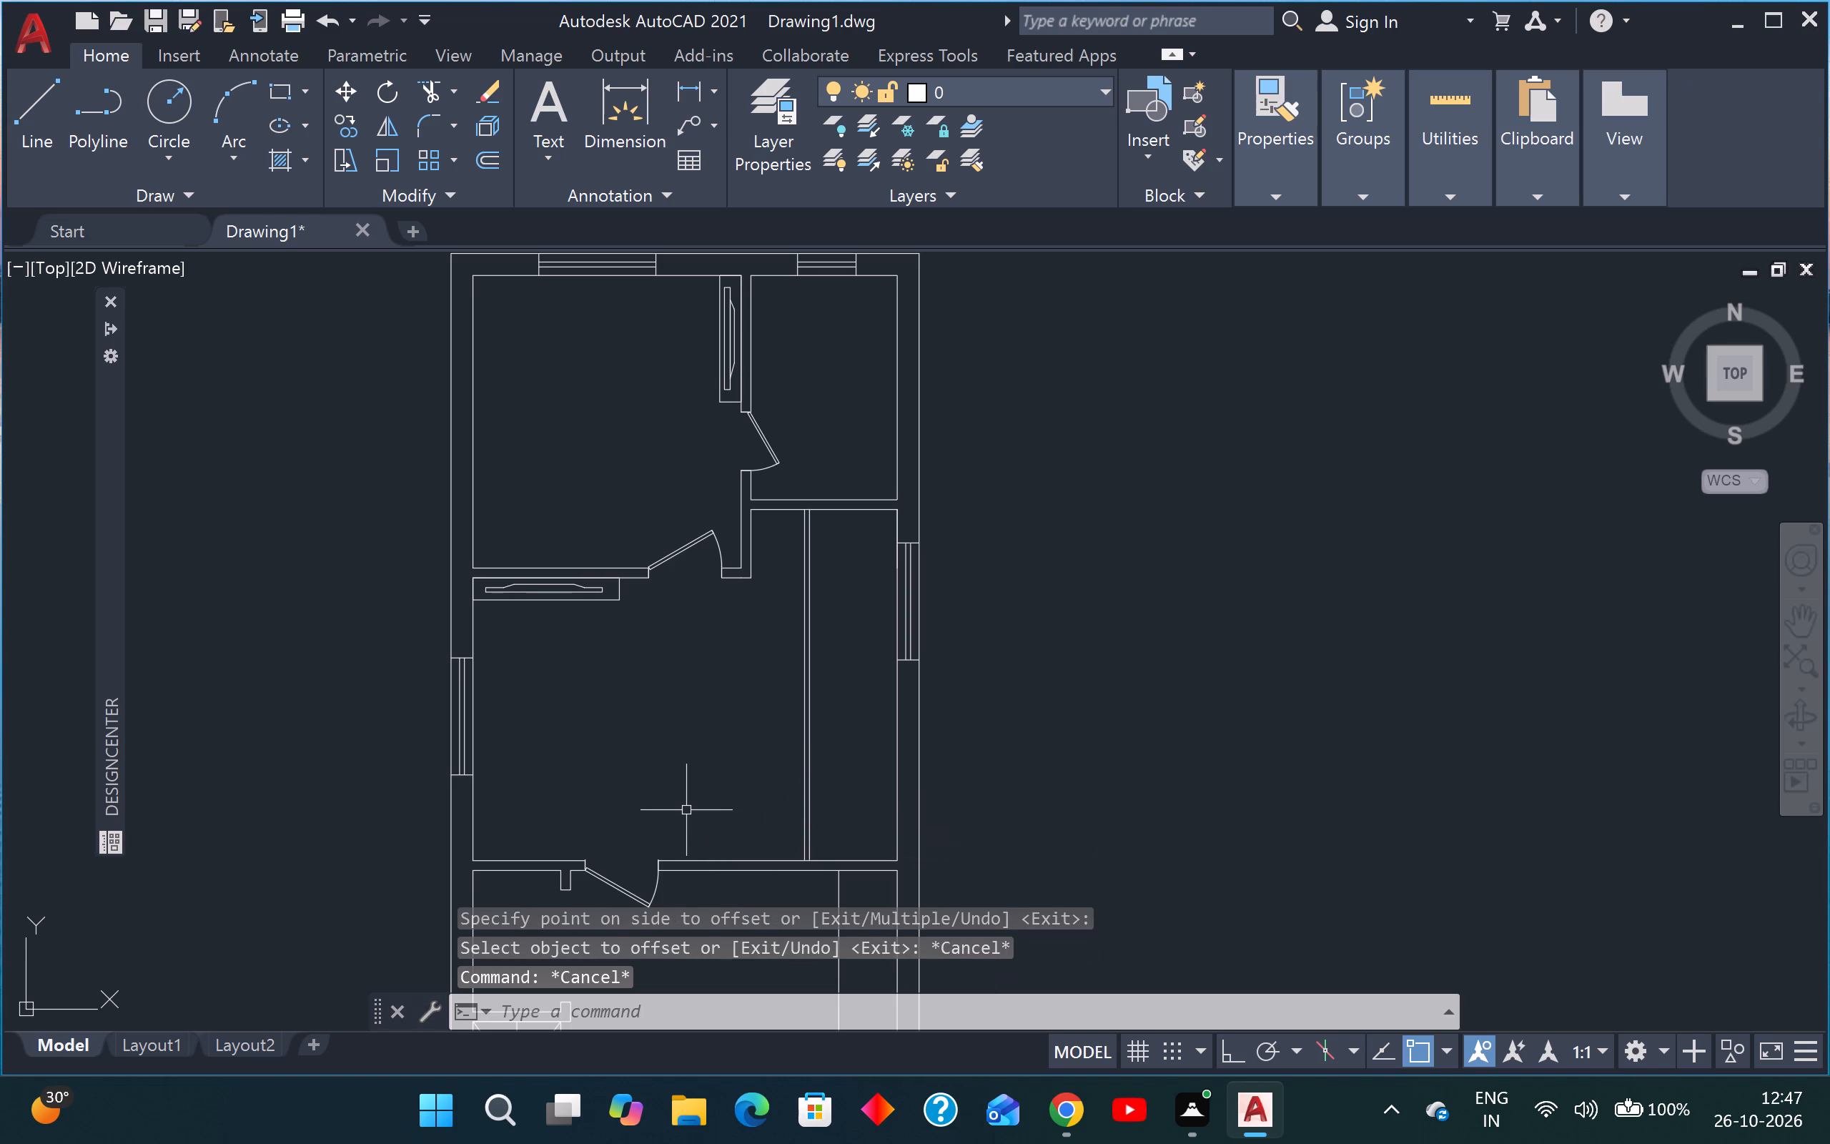
Trim the middle room's south wall line between the two parallel stair side lines.
{"action": "type", "text": "tr"}
{"action": "key", "text": "space"}
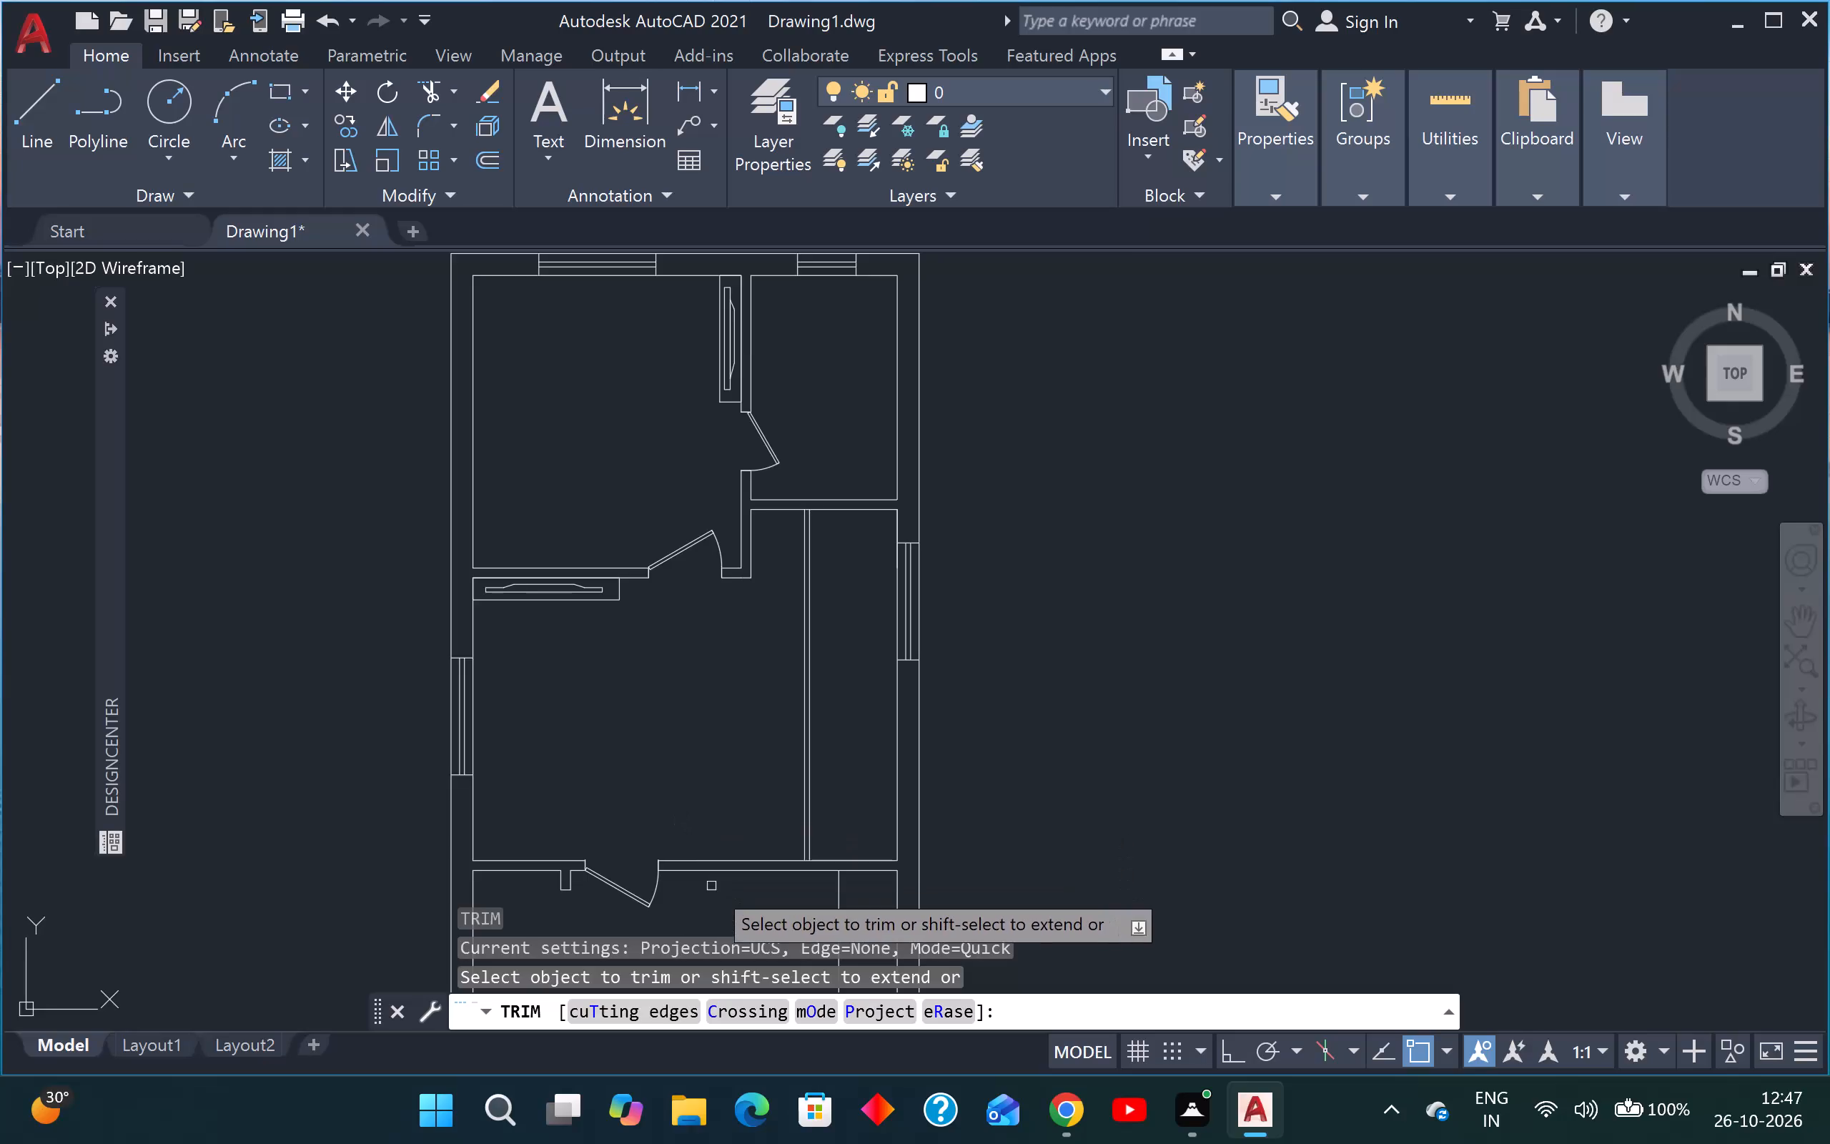
{"action": "scroll", "coordinate": [809, 868], "scroll_direction": "up", "scroll_amount": 3}
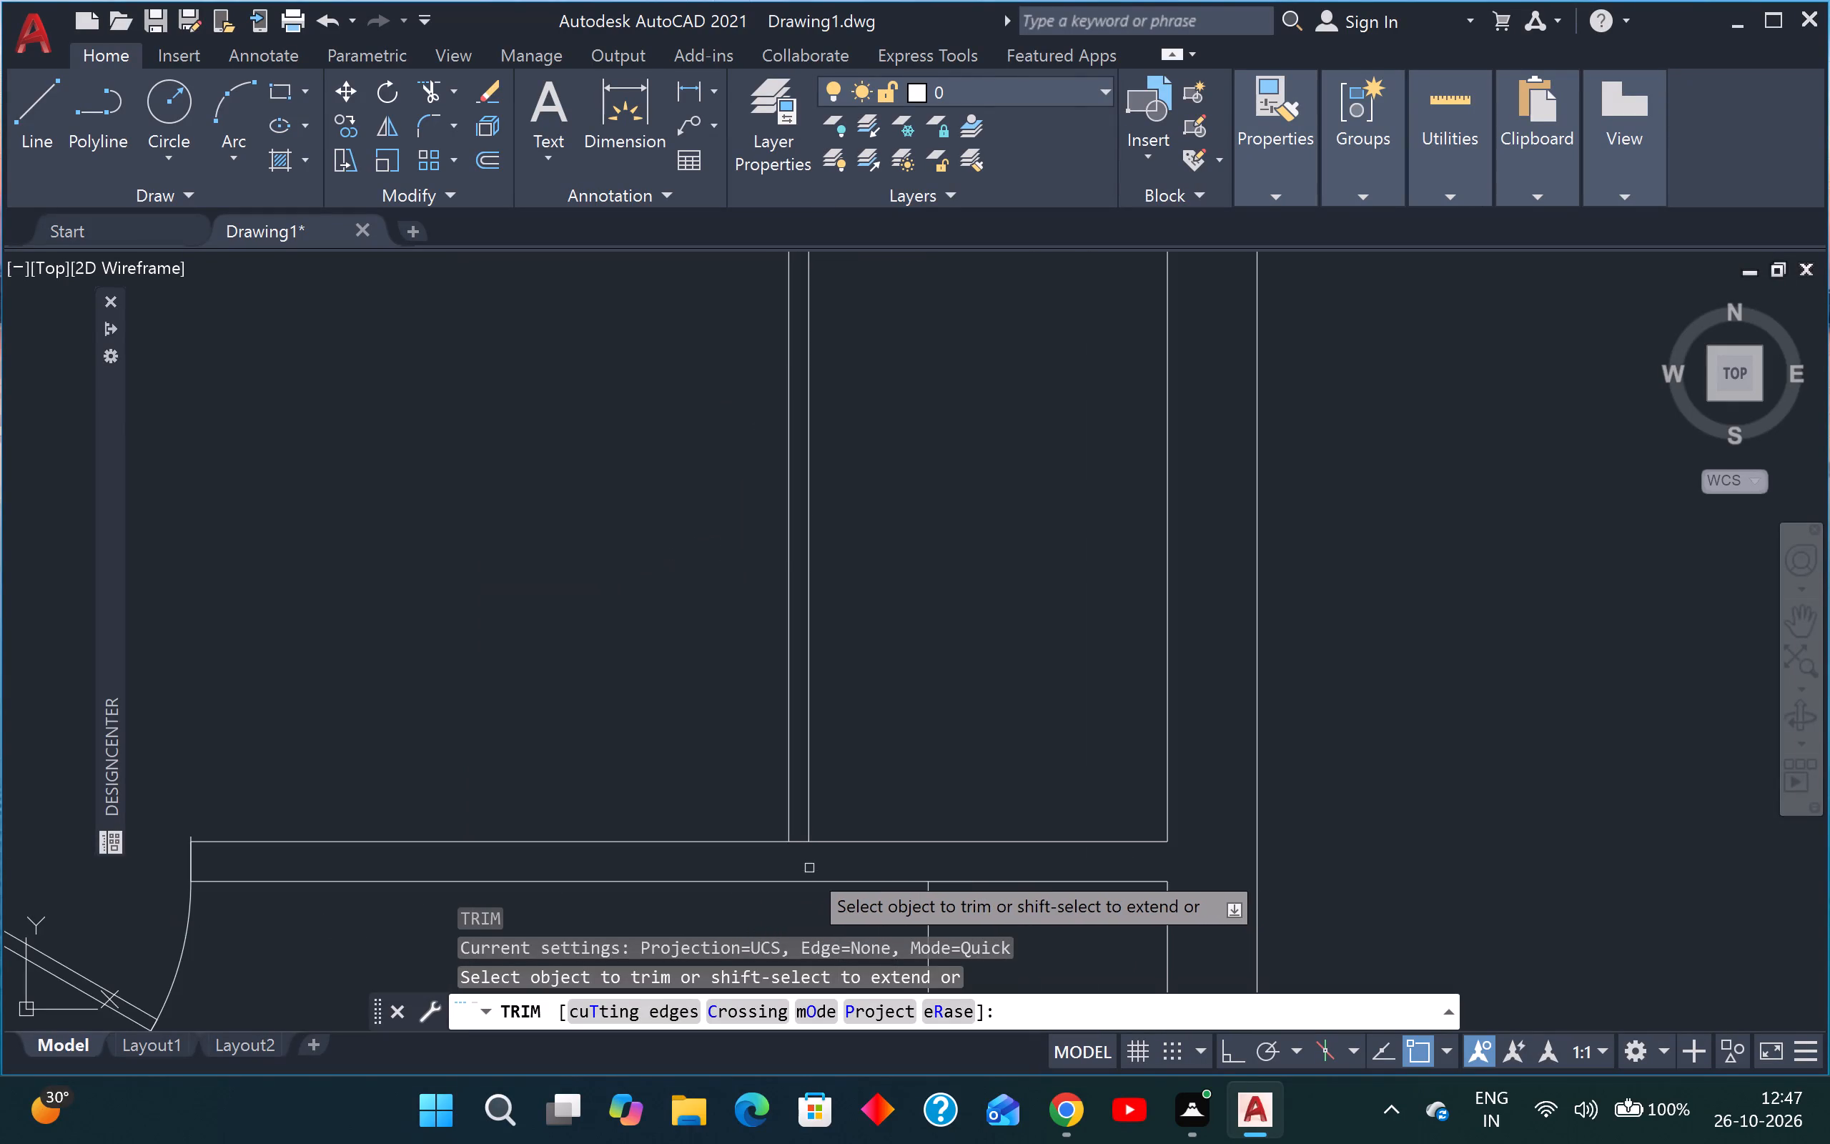
{"action": "scroll", "coordinate": [776, 862], "scroll_direction": "up", "scroll_amount": 3}
{"action": "left_click", "coordinate": [818, 759]}
{"action": "left_click", "coordinate": [813, 792]}
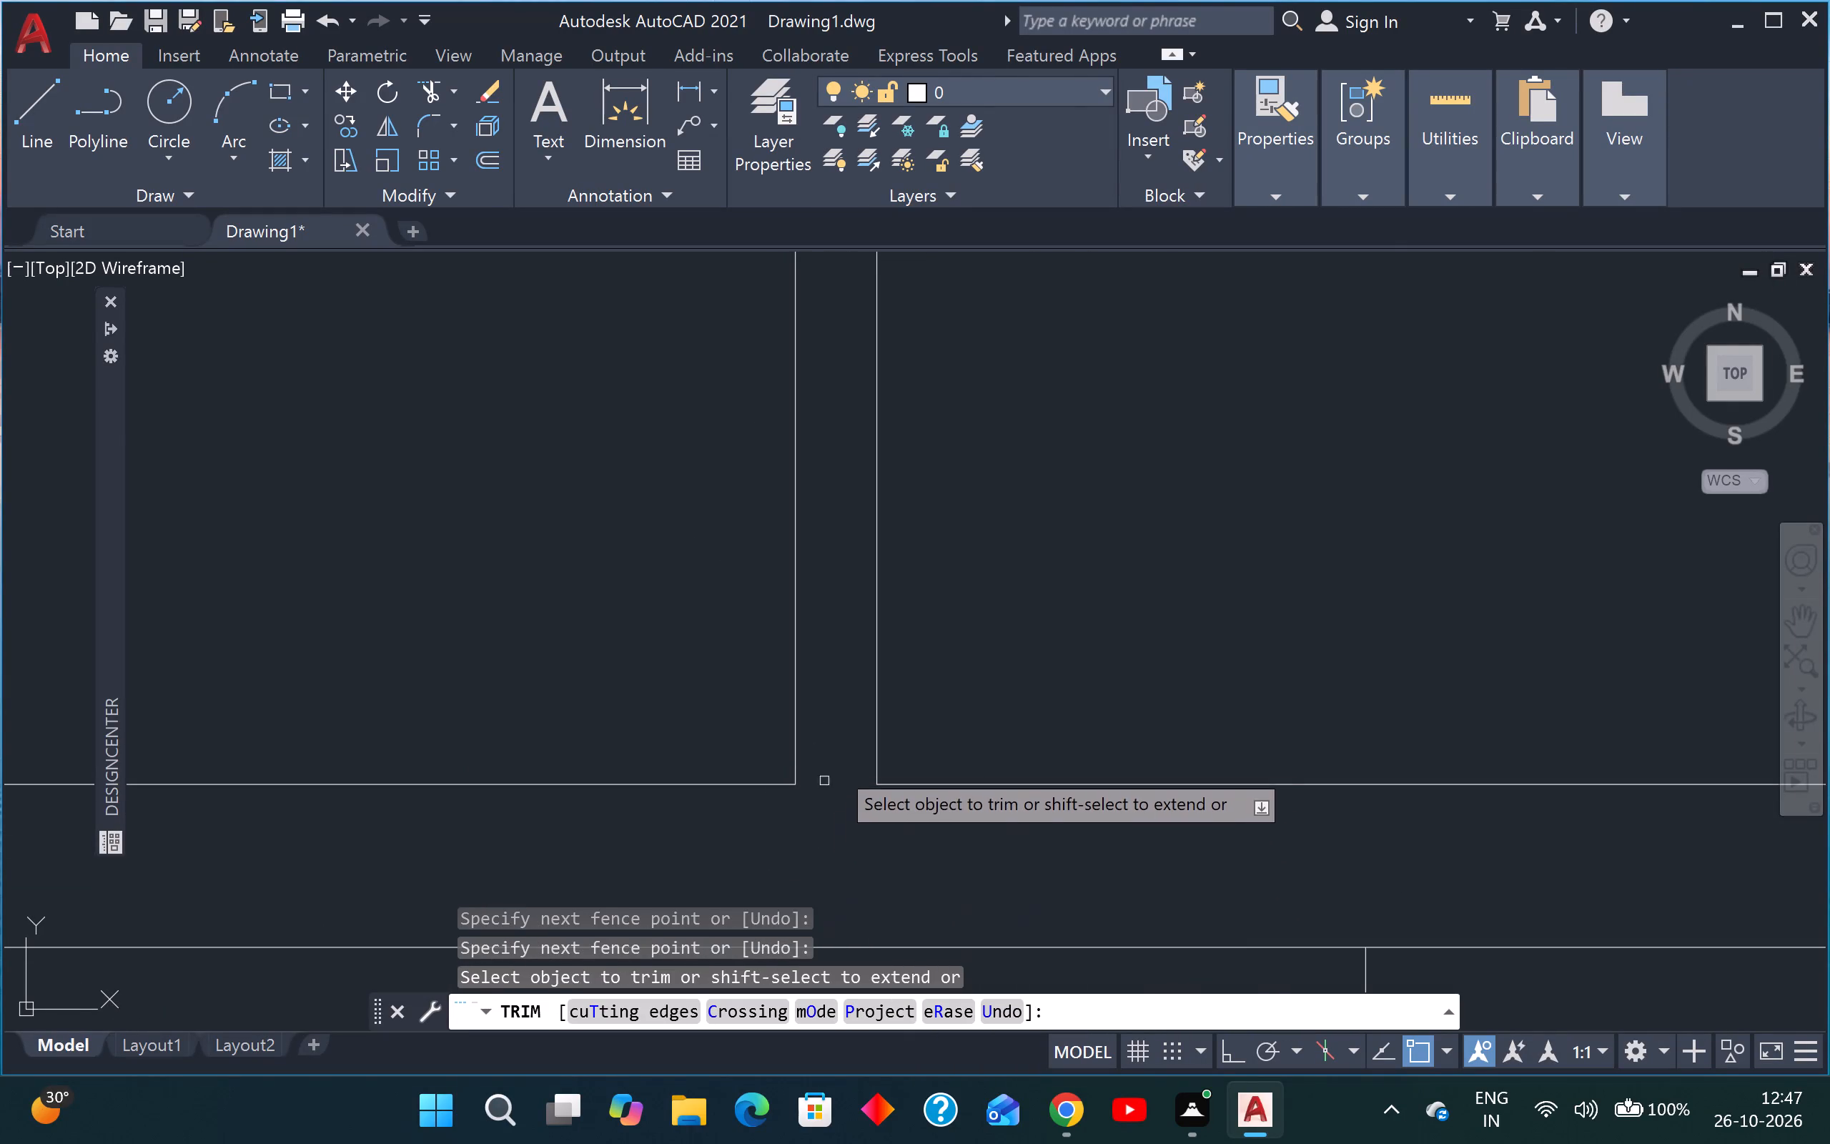
{"action": "scroll", "coordinate": [854, 755], "scroll_direction": "down", "scroll_amount": 4}
{"action": "key", "text": "Escape"}
{"action": "key", "text": "Escape"}
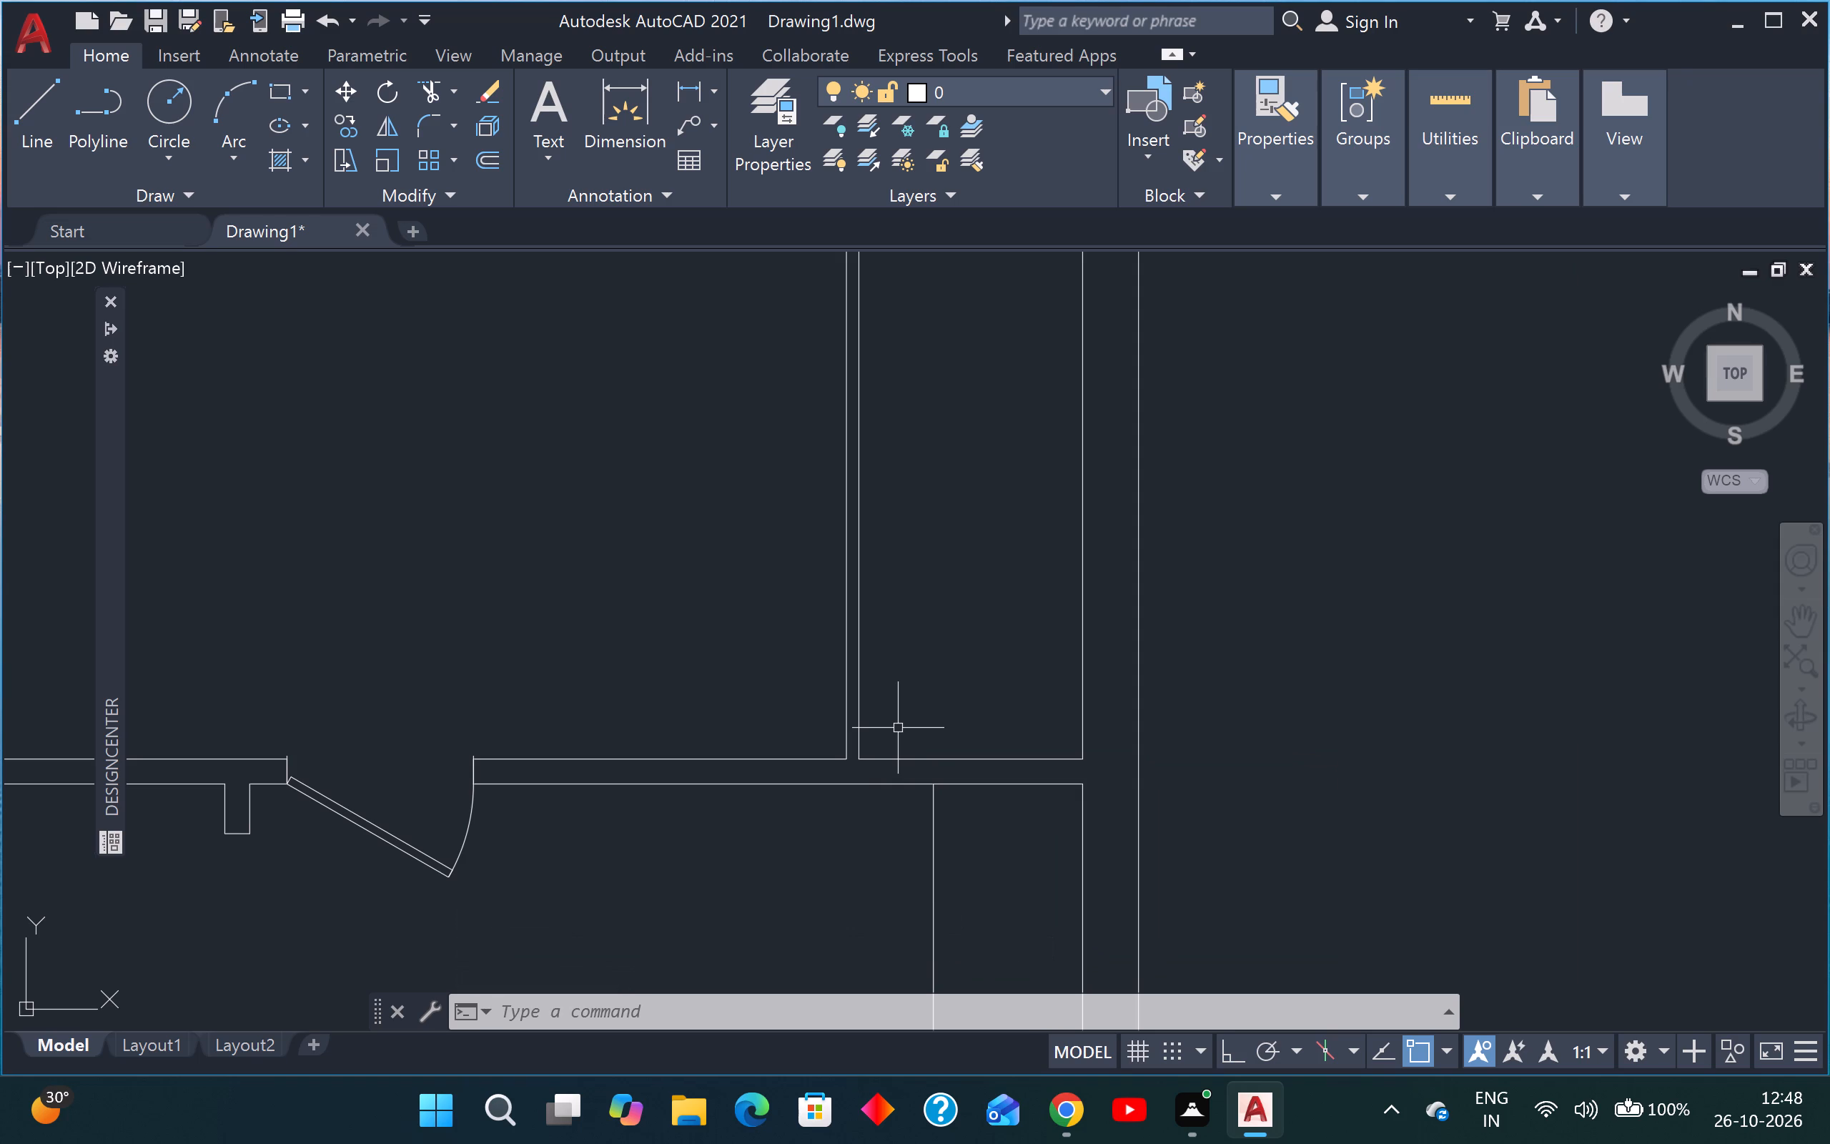
Offset the south wall line east of the stair side northward in multiple mode at 10" spacing, making nine tread lines.
{"action": "type", "text": "o"}
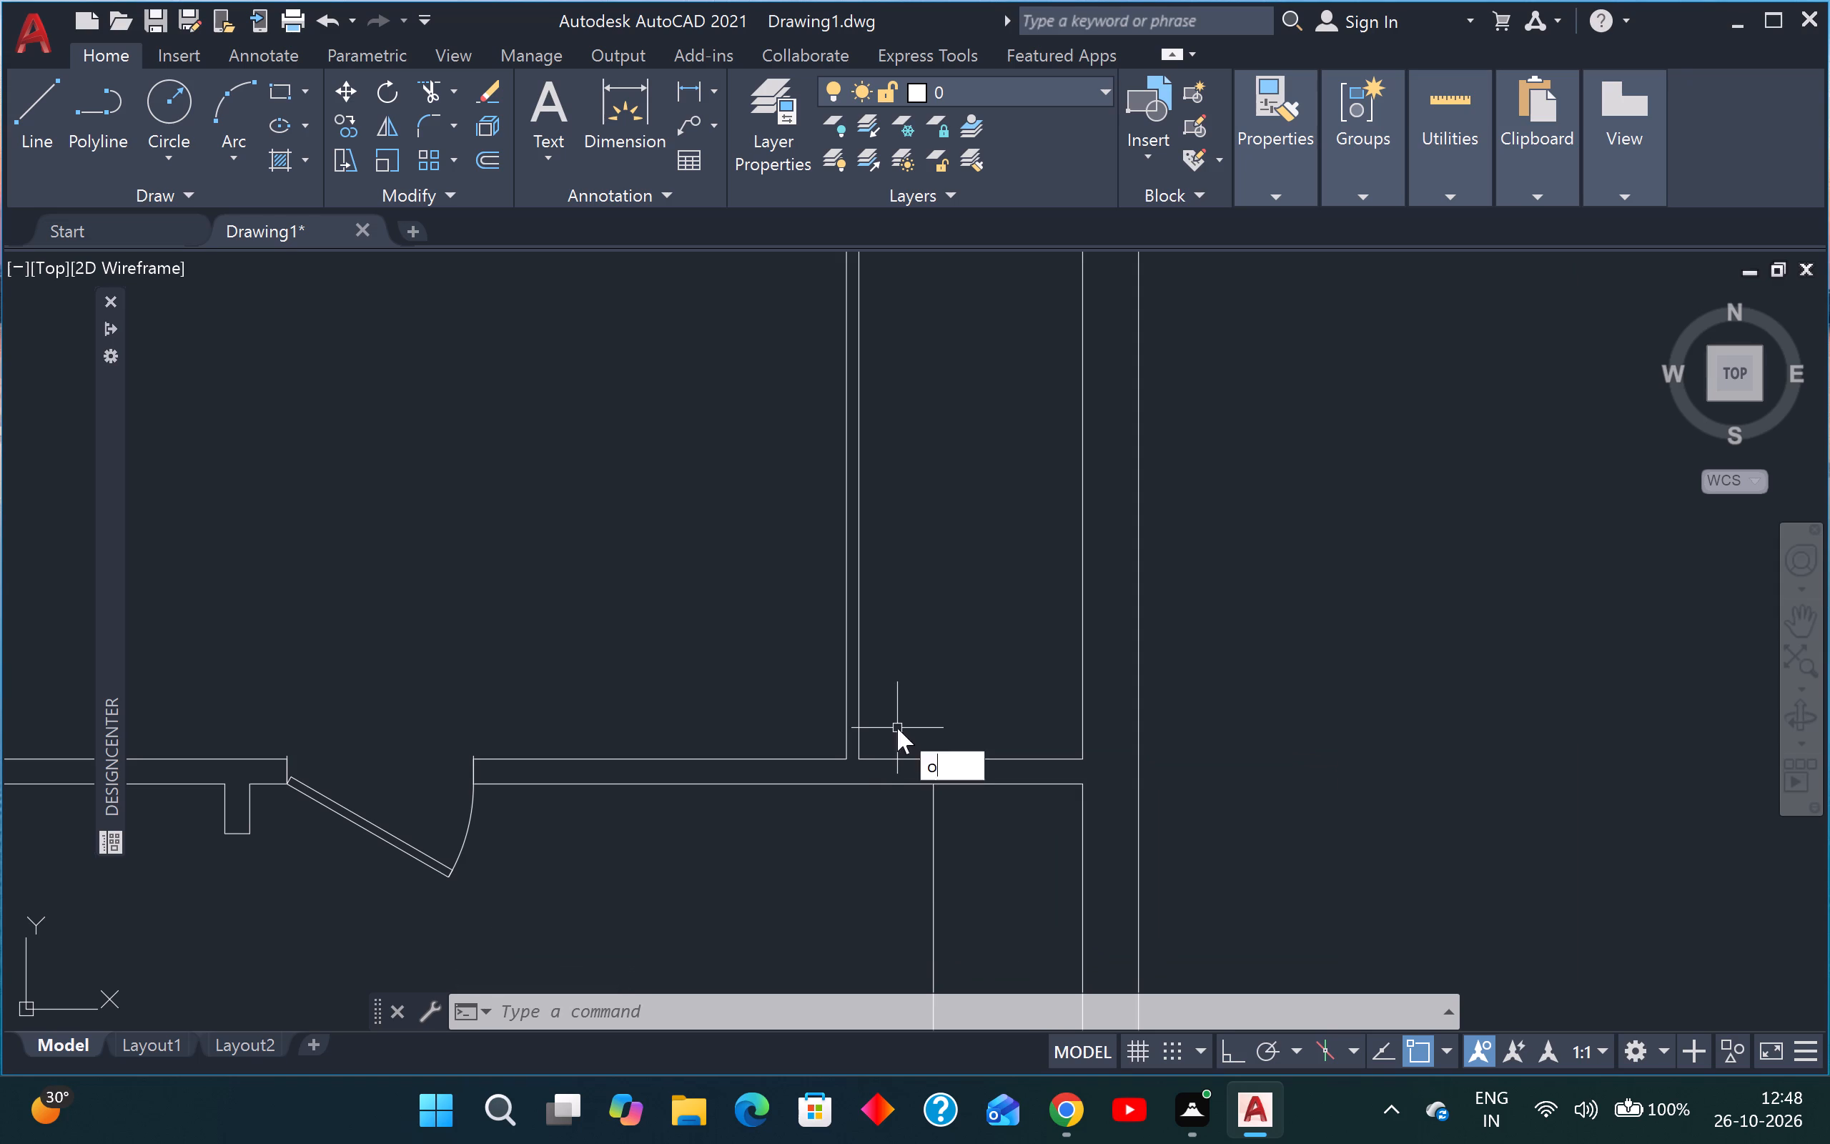
{"action": "key", "text": "space"}
{"action": "type", "text": "10\""}
{"action": "key", "text": "Return"}
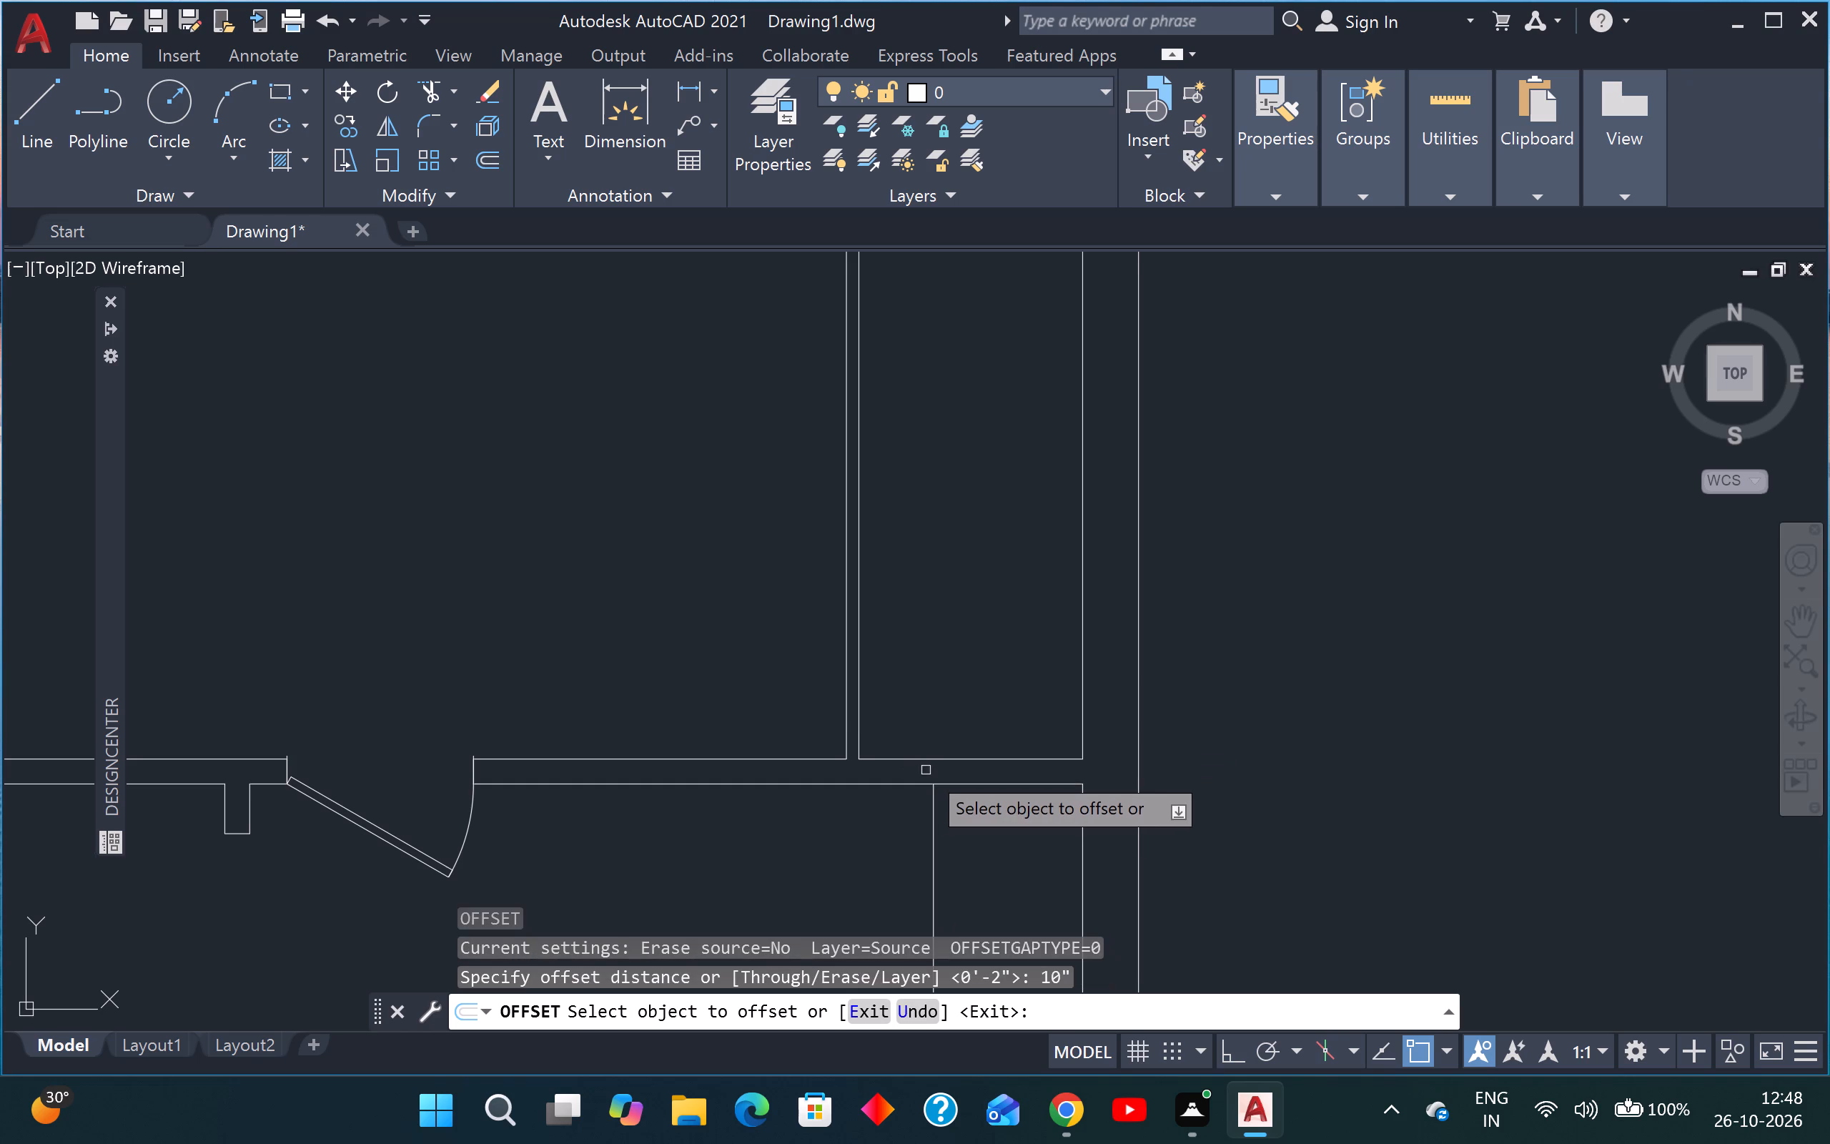
{"action": "left_click", "coordinate": [932, 756]}
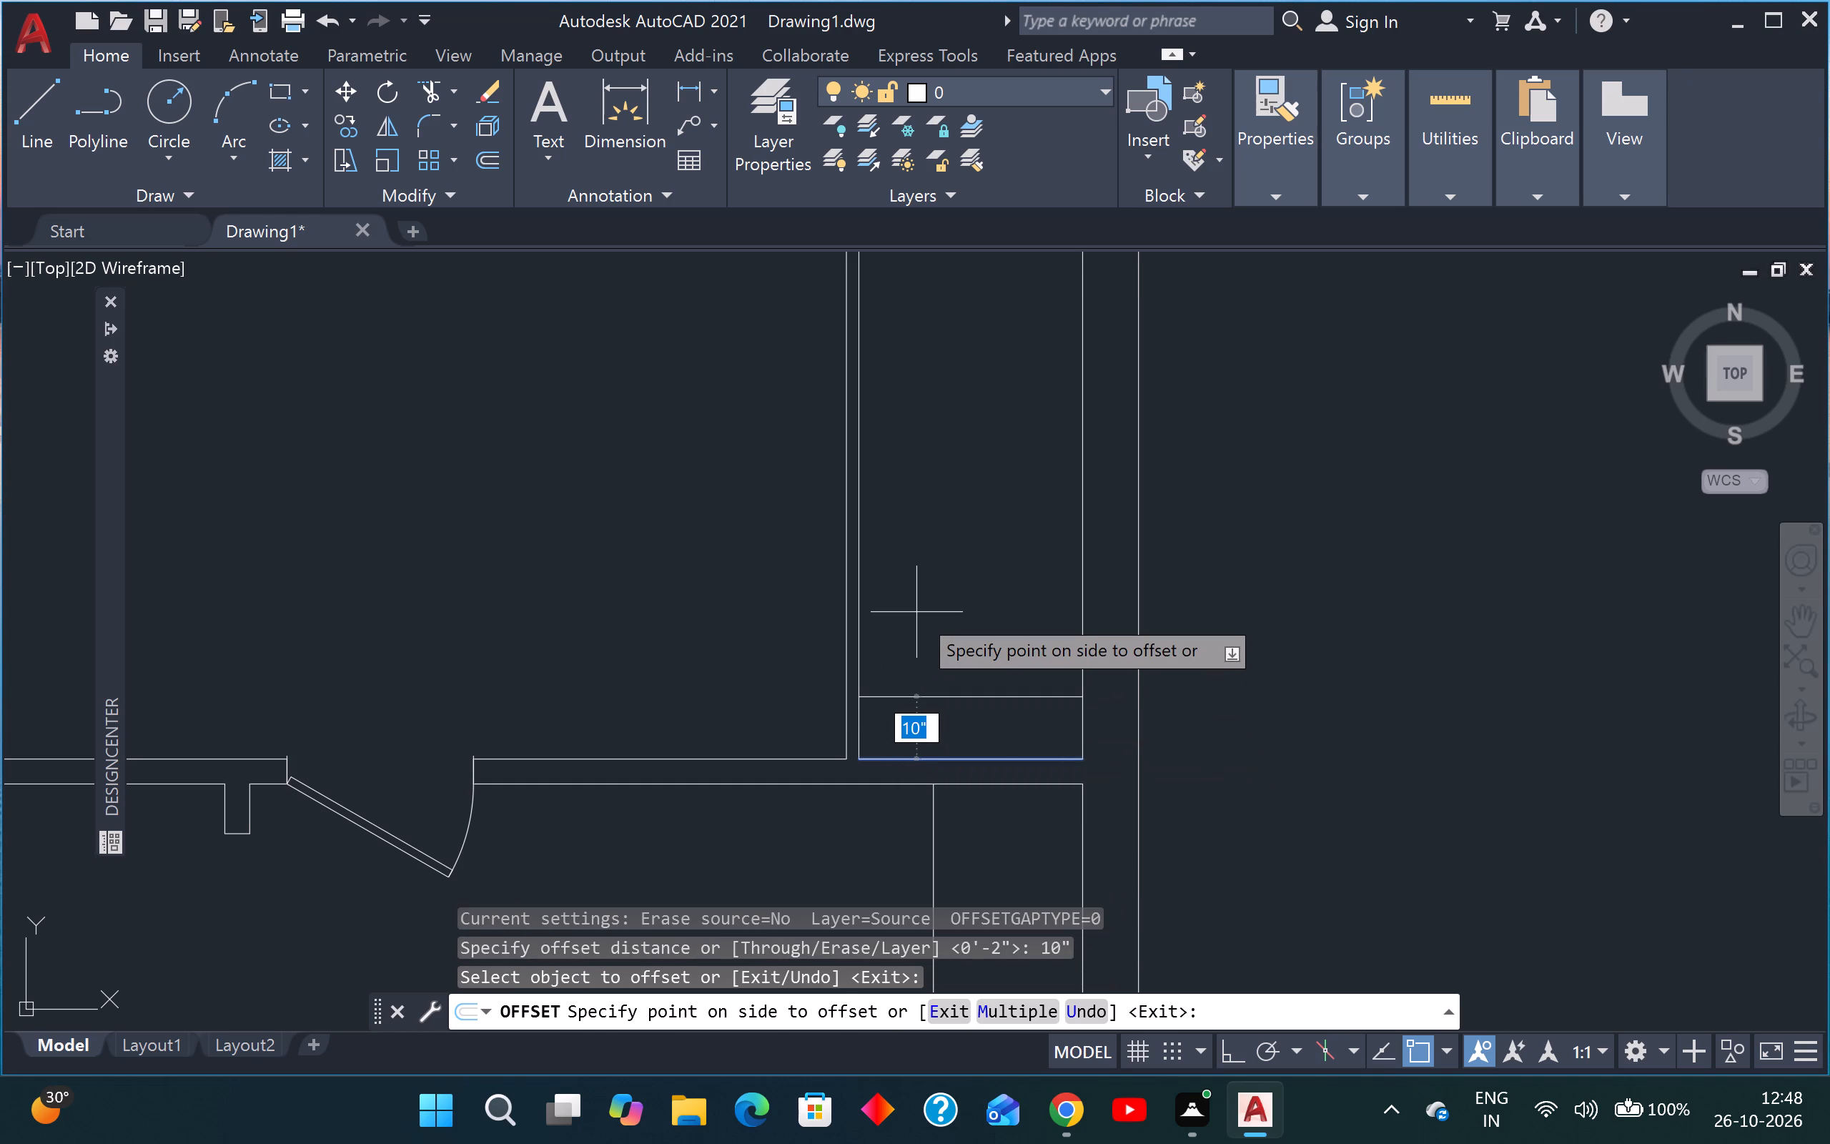
{"action": "type", "text": "m"}
{"action": "key", "text": "space"}
{"action": "left_click", "coordinate": [937, 523]}
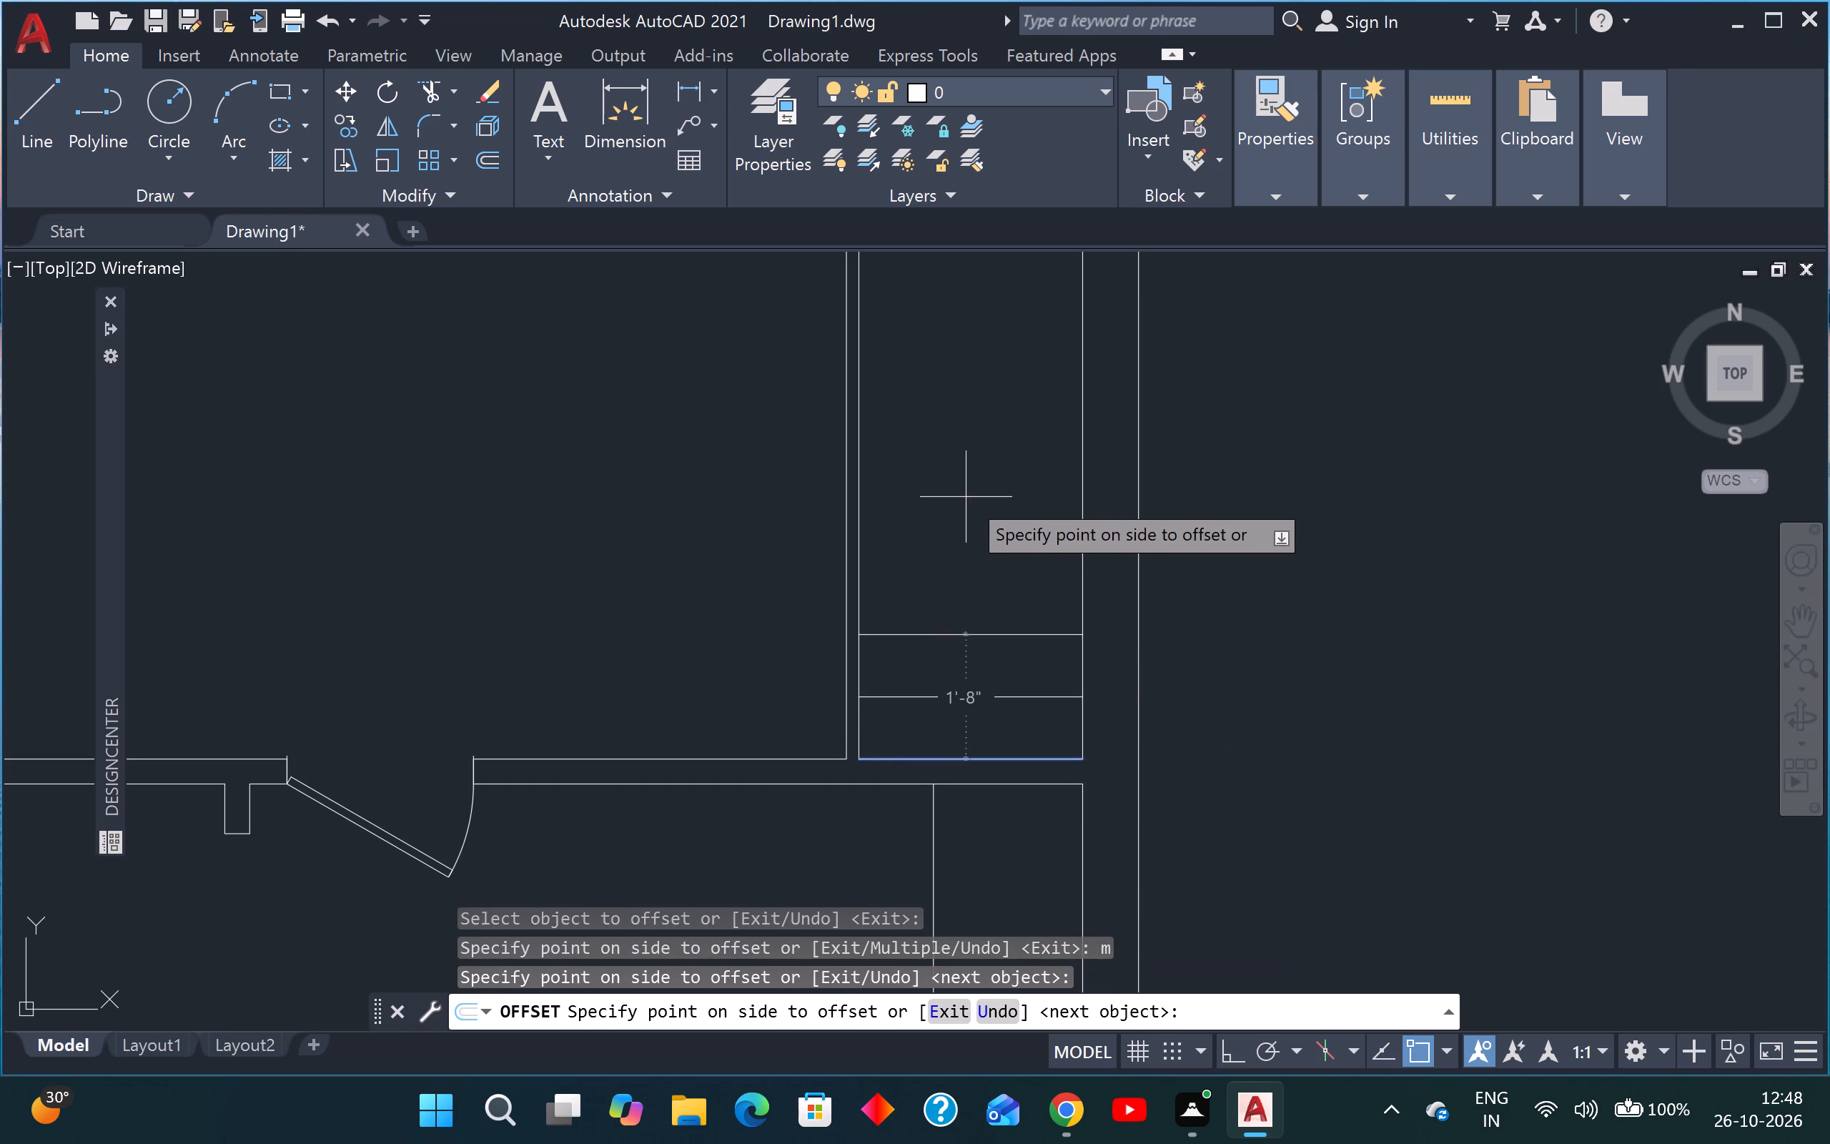
{"action": "left_click", "coordinate": [966, 496]}
{"action": "left_click", "coordinate": [949, 463]}
{"action": "left_click", "coordinate": [949, 441]}
{"action": "left_click", "coordinate": [958, 375]}
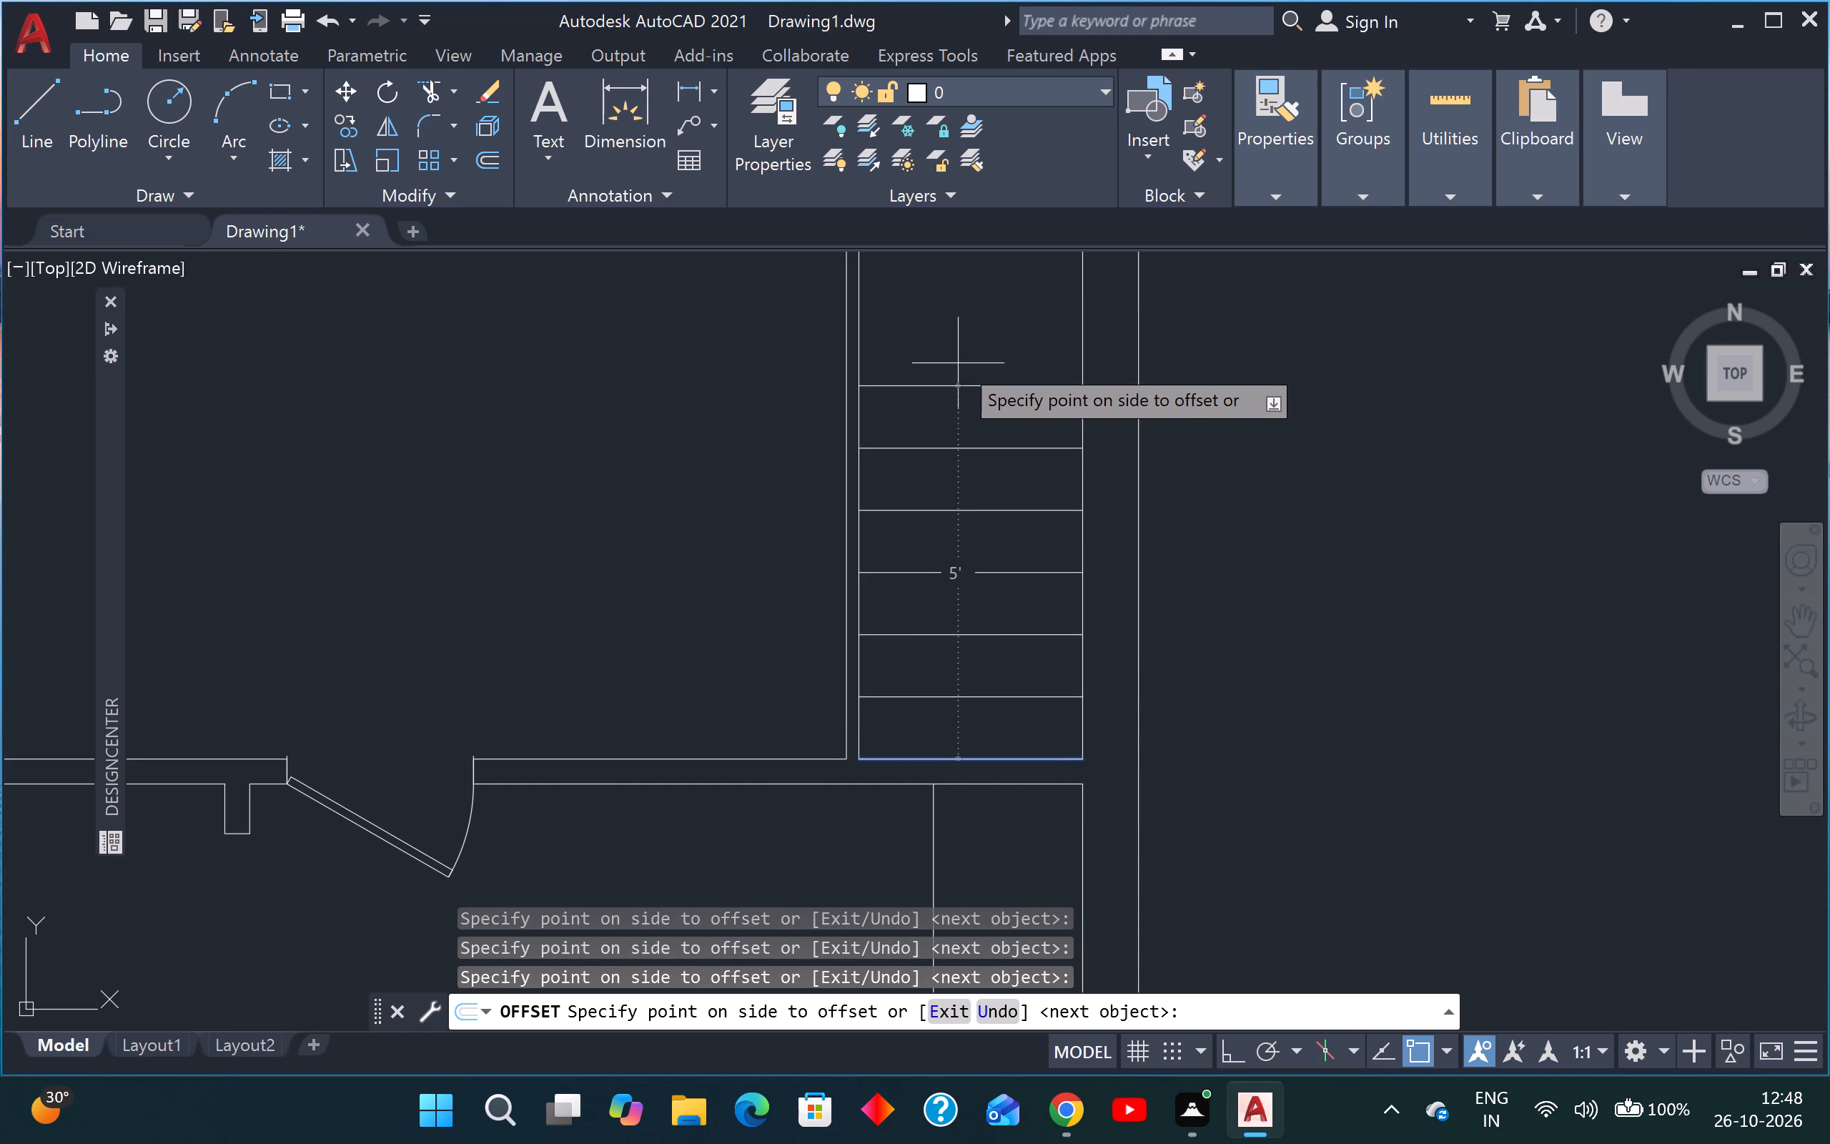
{"action": "left_click", "coordinate": [965, 310]}
{"action": "scroll", "coordinate": [965, 310], "scroll_direction": "down", "scroll_amount": 3}
{"action": "middle_click_drag", "start_coordinate": [970, 275], "coordinate": [979, 577]}
{"action": "scroll", "coordinate": [971, 548], "scroll_direction": "up", "scroll_amount": 1}
{"action": "left_click", "coordinate": [971, 548]}
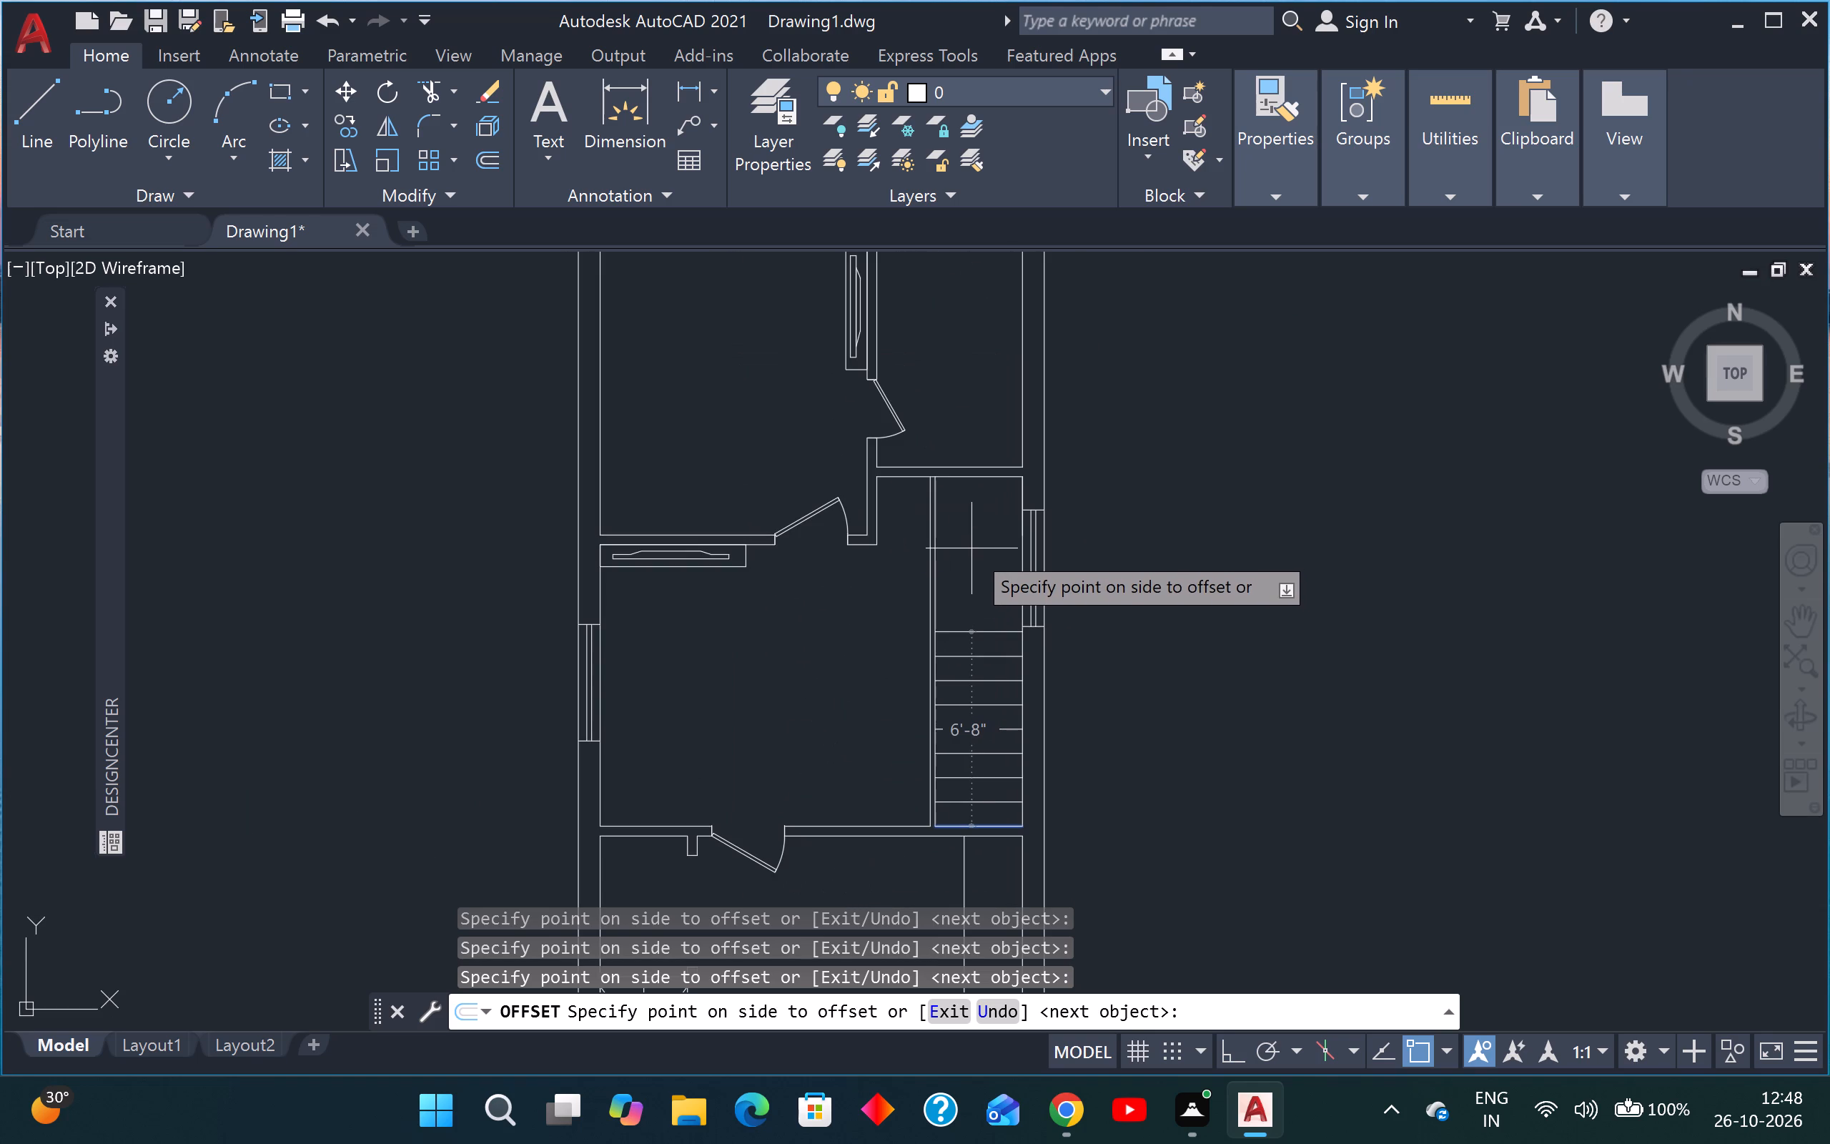
{"action": "left_click", "coordinate": [971, 548]}
{"action": "left_click", "coordinate": [968, 533]}
{"action": "left_click", "coordinate": [968, 531]}
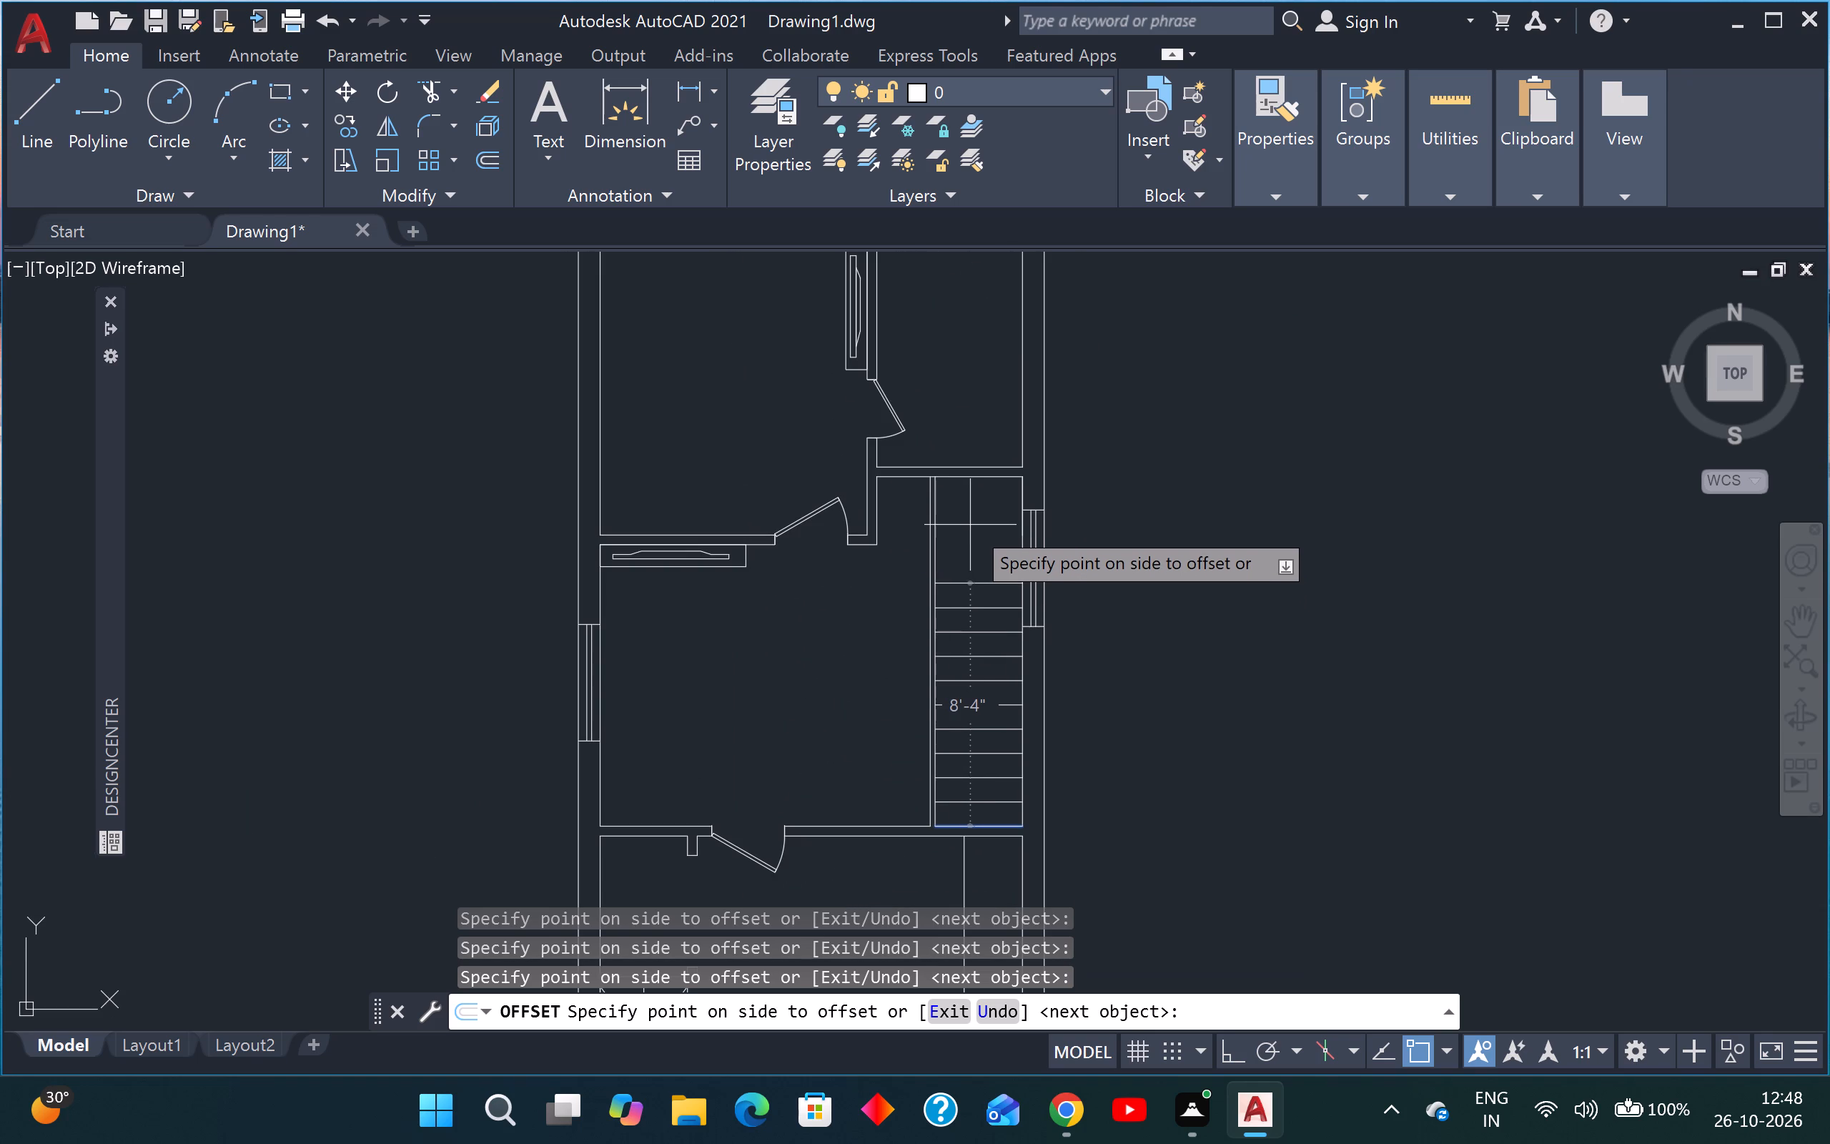
{"action": "key", "text": "Escape"}
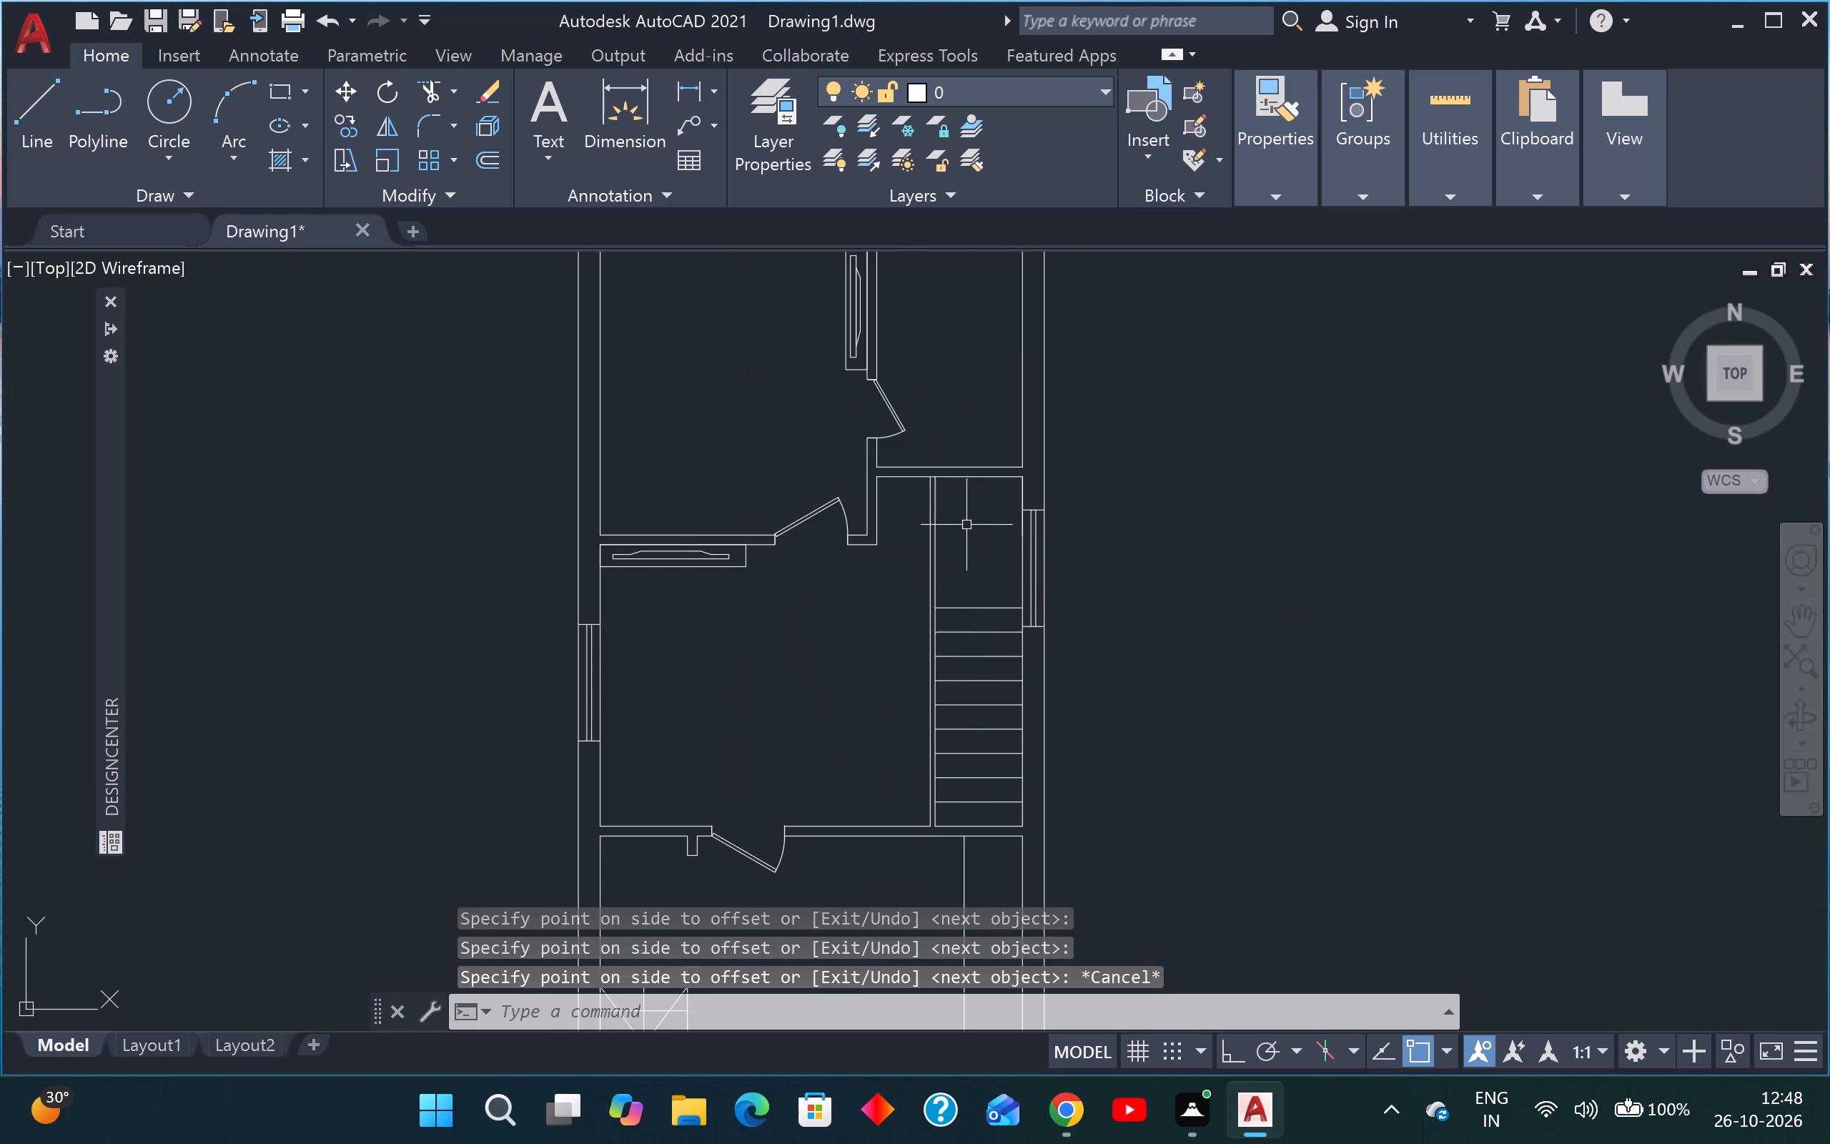
Offset the northernmost tread line another 10" north to add one more tread.
{"action": "type", "text": "o"}
{"action": "key", "text": "space"}
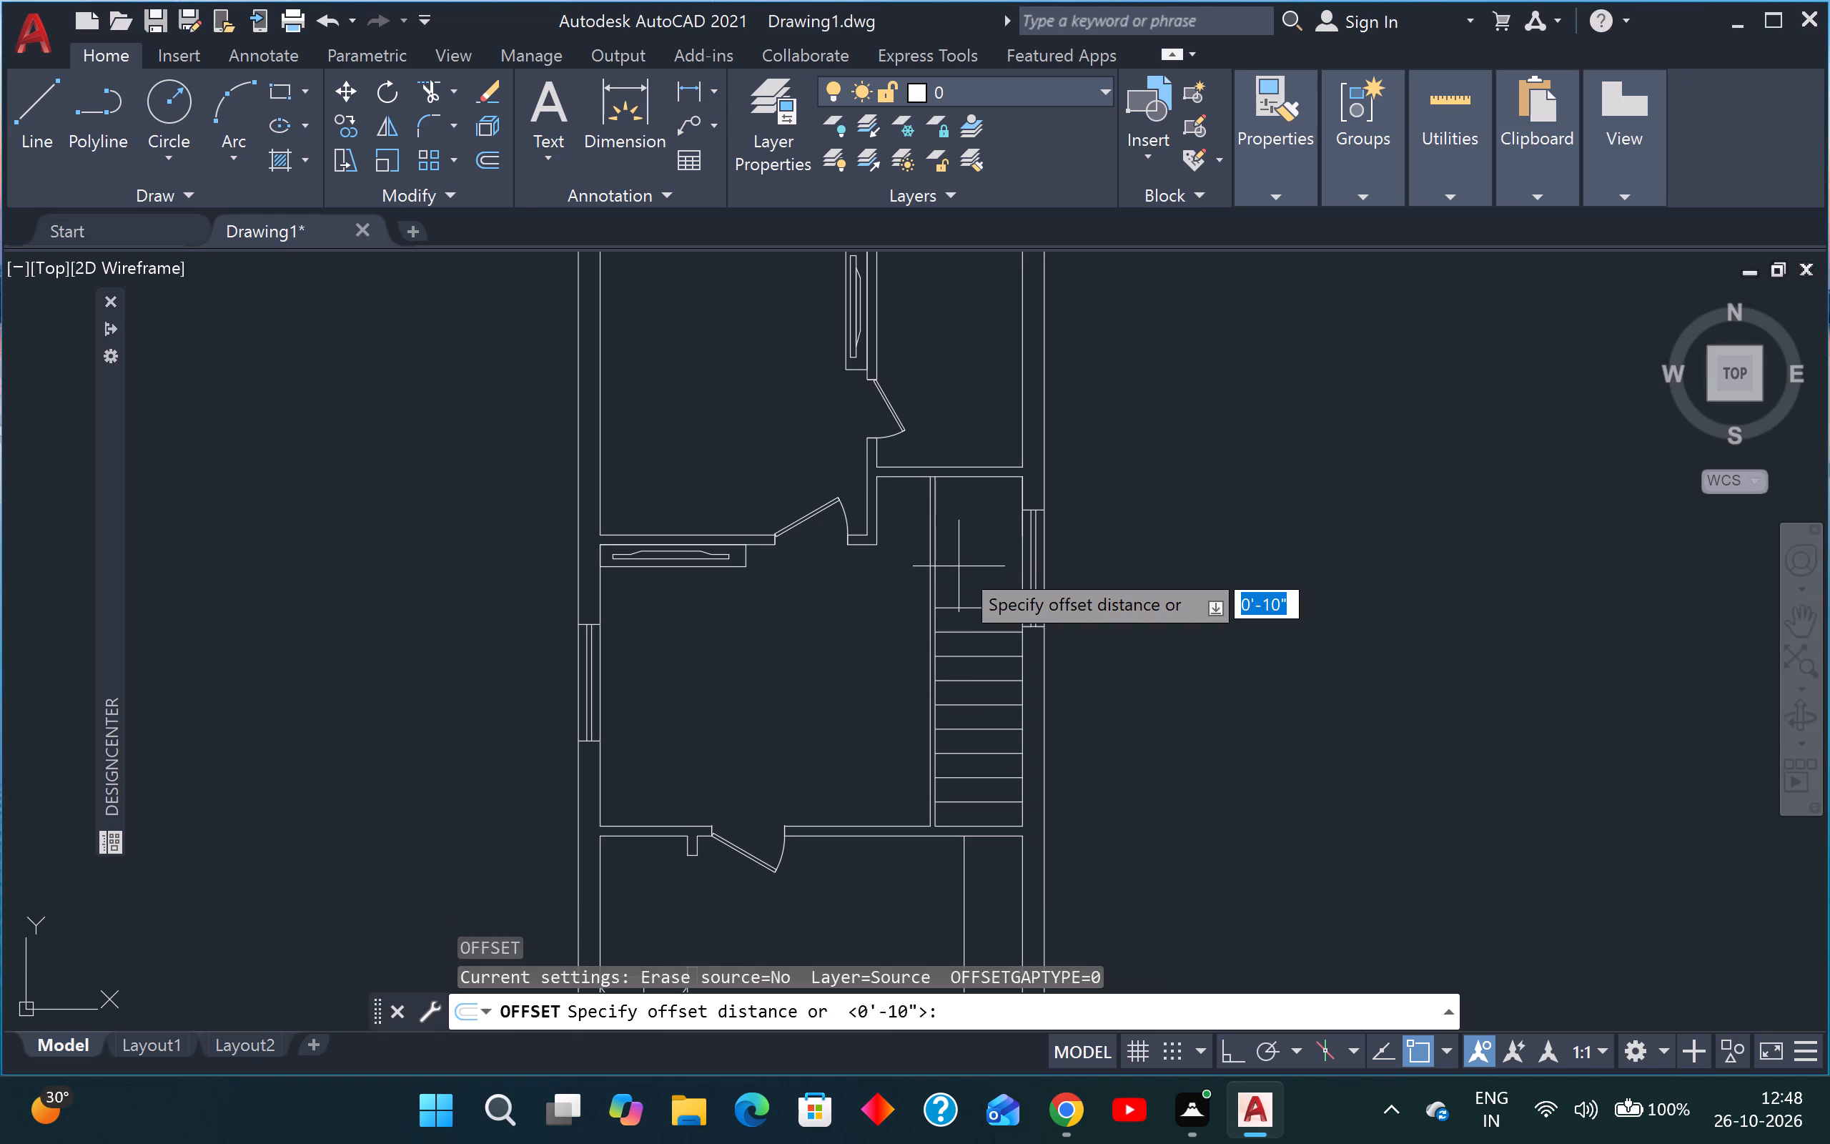
{"action": "key", "text": "space"}
{"action": "left_click", "coordinate": [979, 603]}
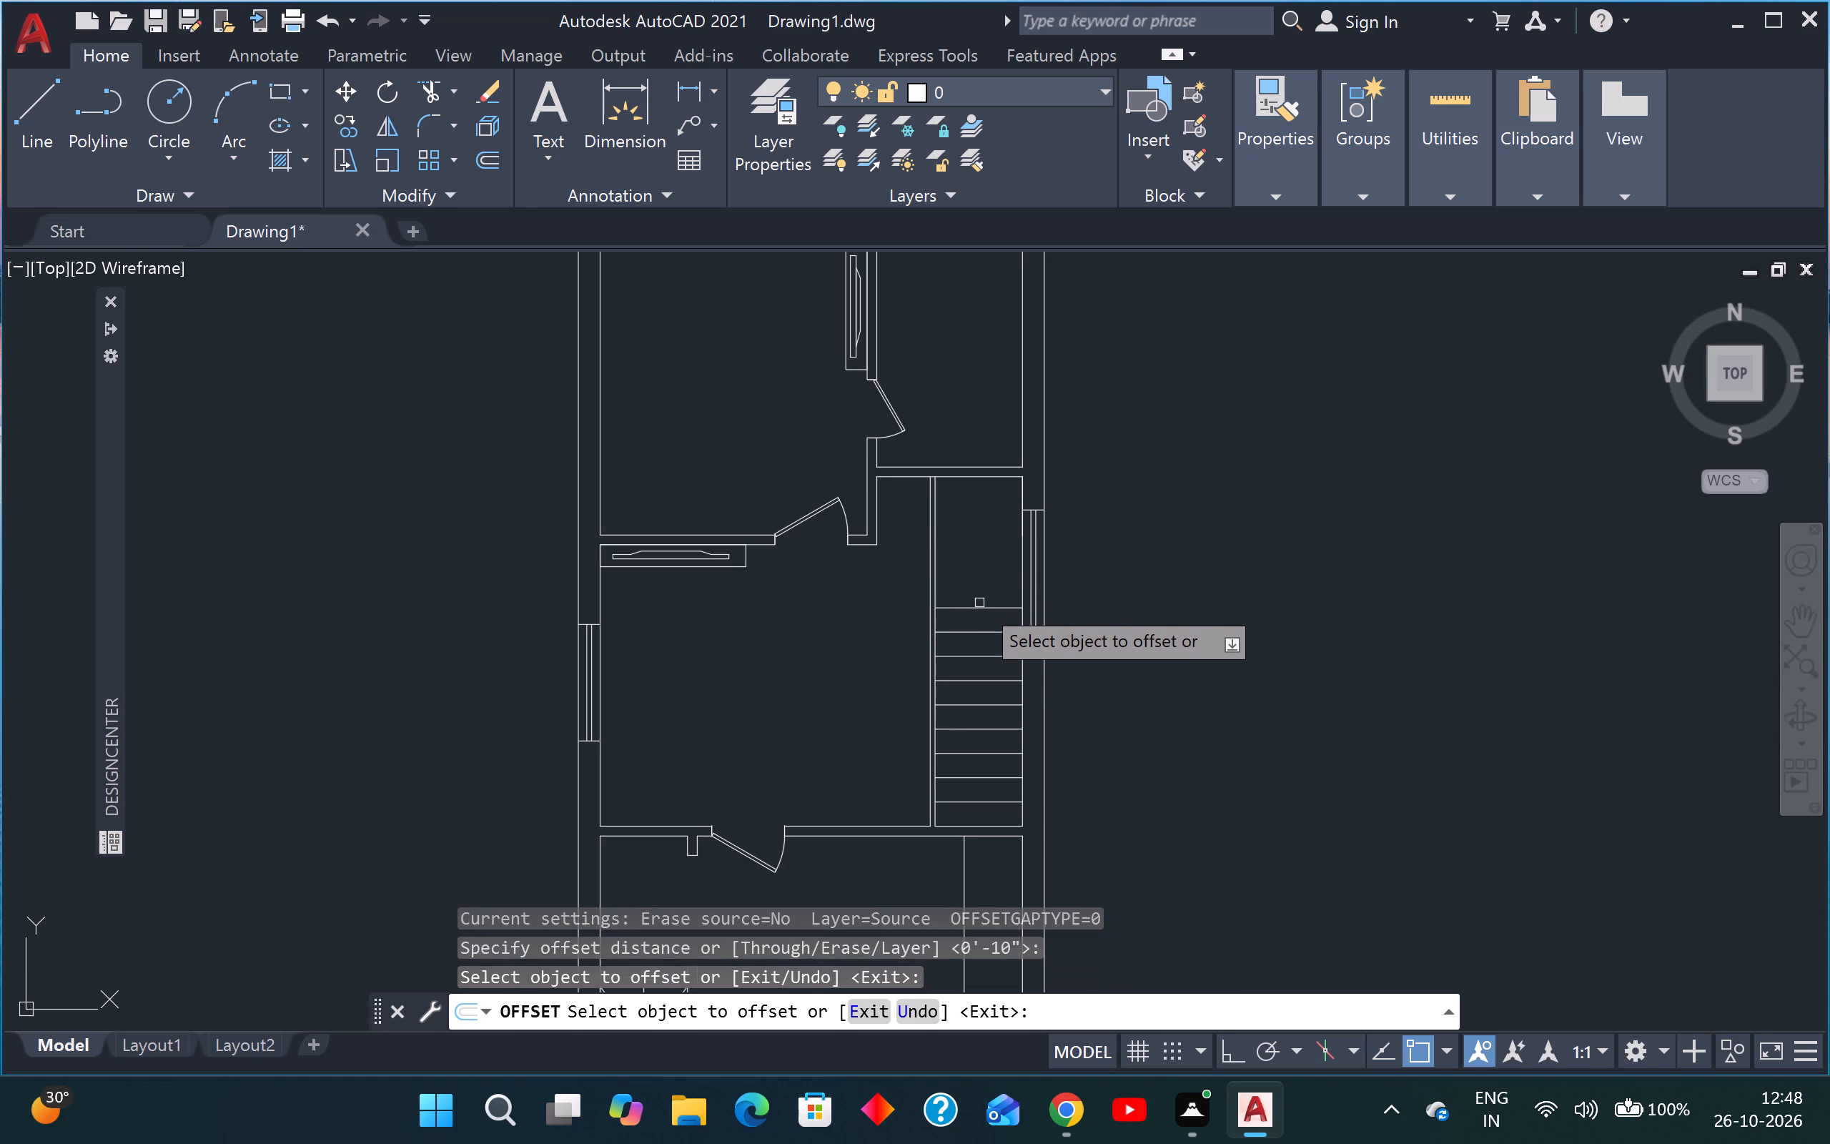
{"action": "left_click", "coordinate": [982, 606]}
{"action": "left_click", "coordinate": [972, 542]}
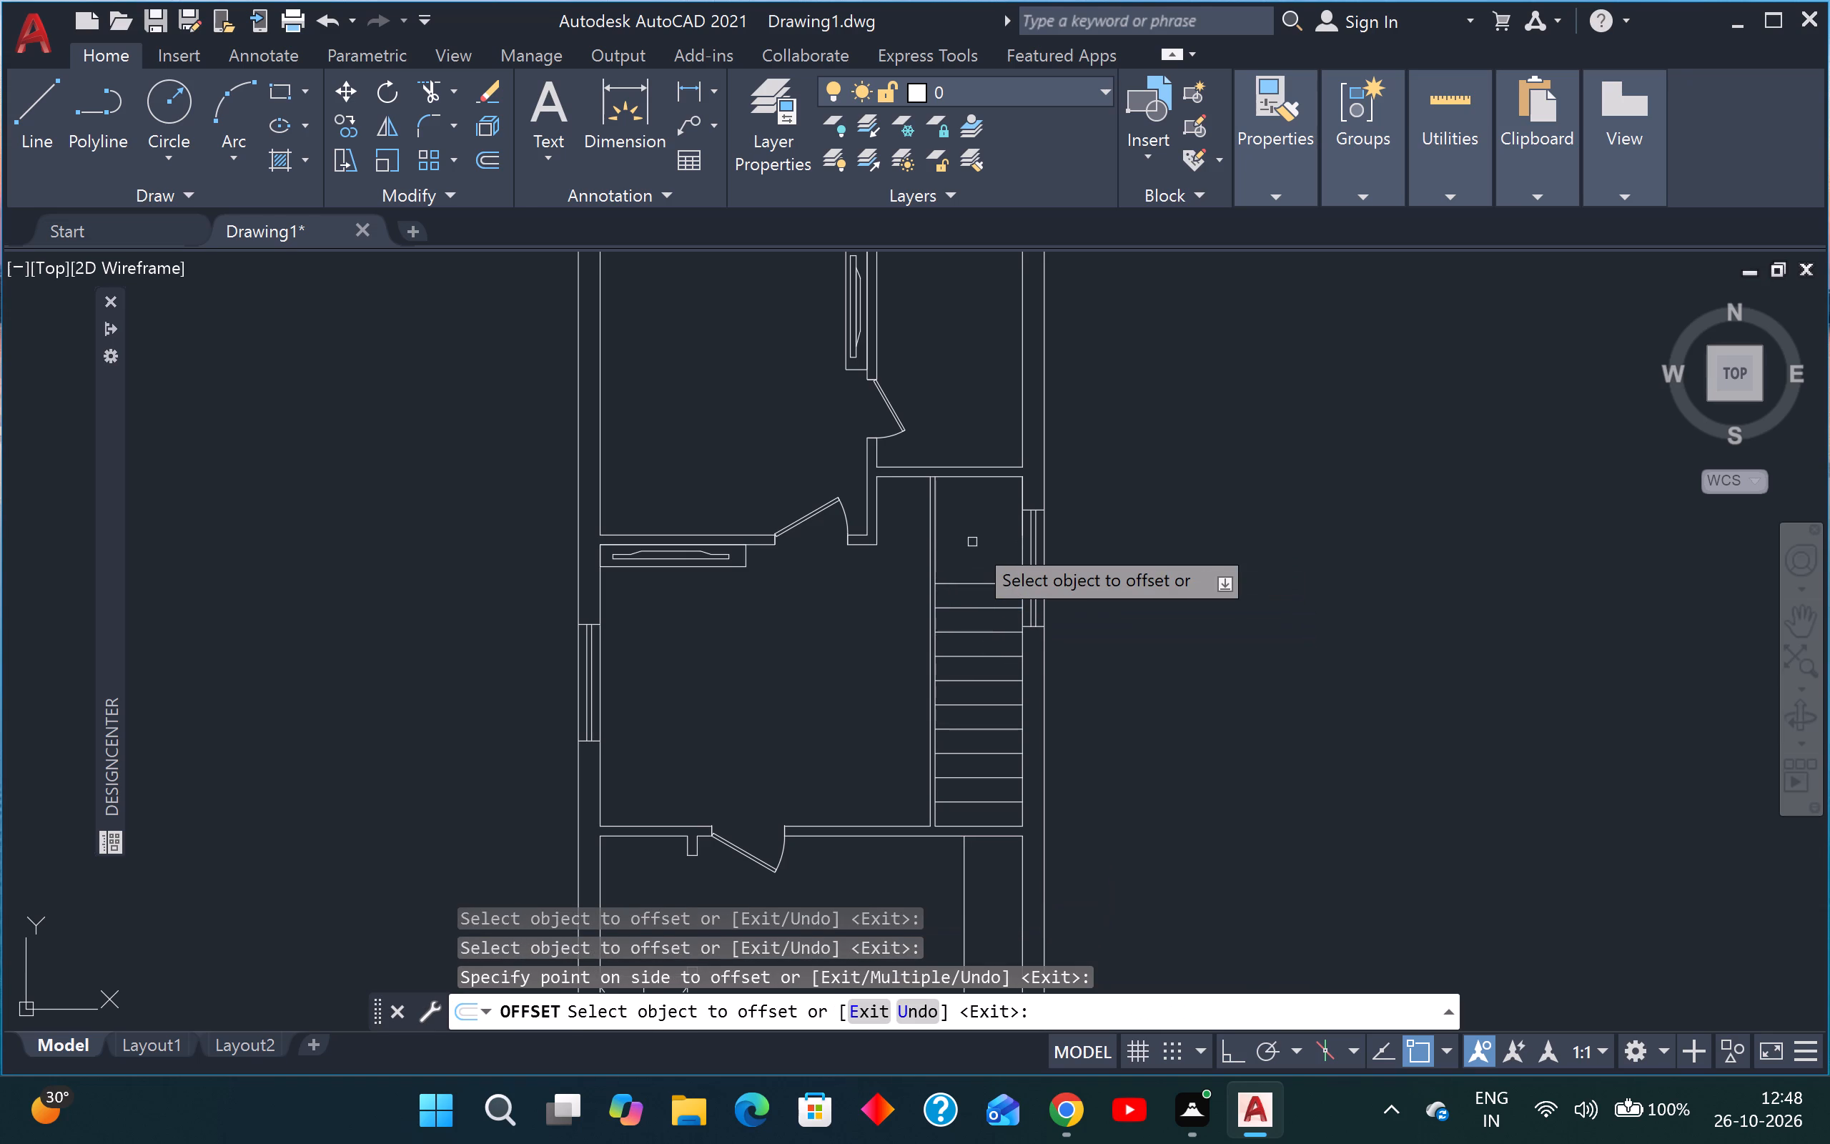
{"action": "key", "text": "Escape"}
Extend the northernmost tread line west to the outer stair side line.
{"action": "type", "text": "ex"}
{"action": "key", "text": "space"}
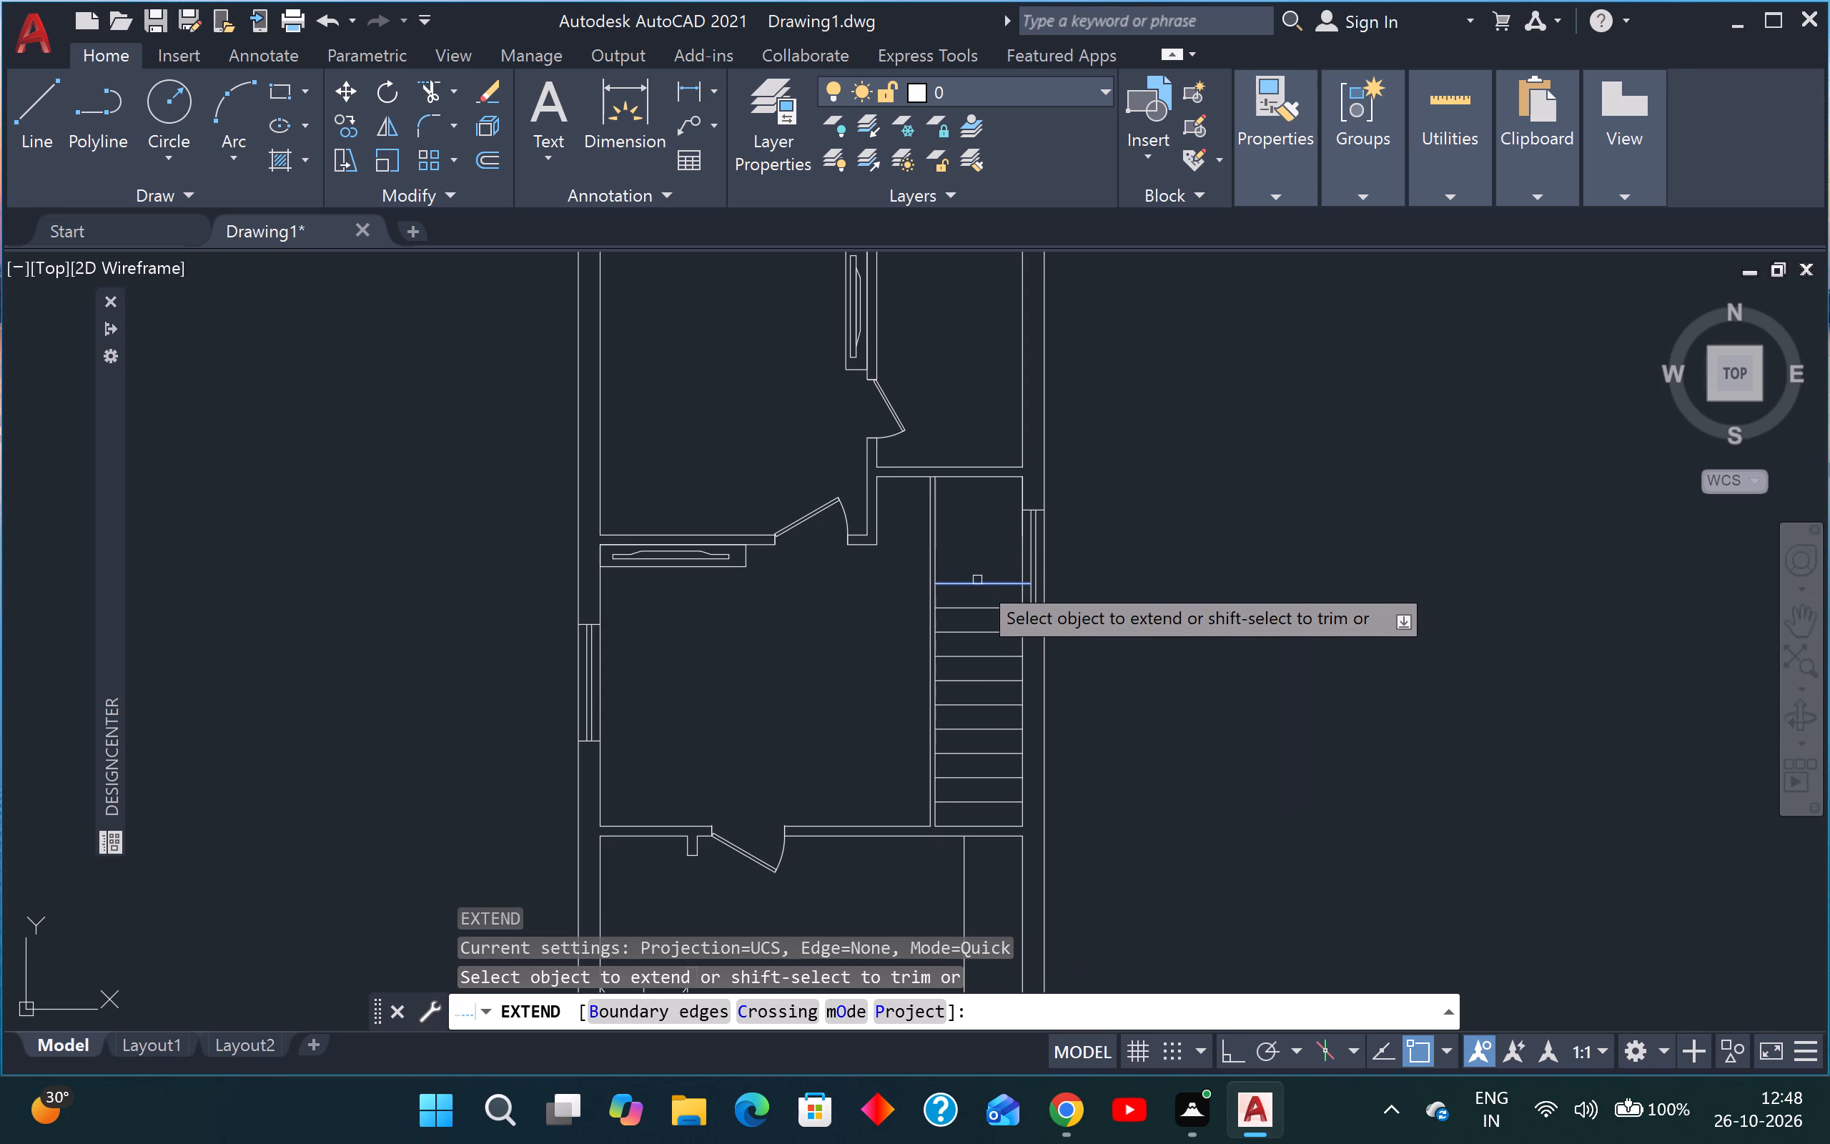
{"action": "left_click", "coordinate": [968, 581]}
{"action": "key", "text": "Escape"}
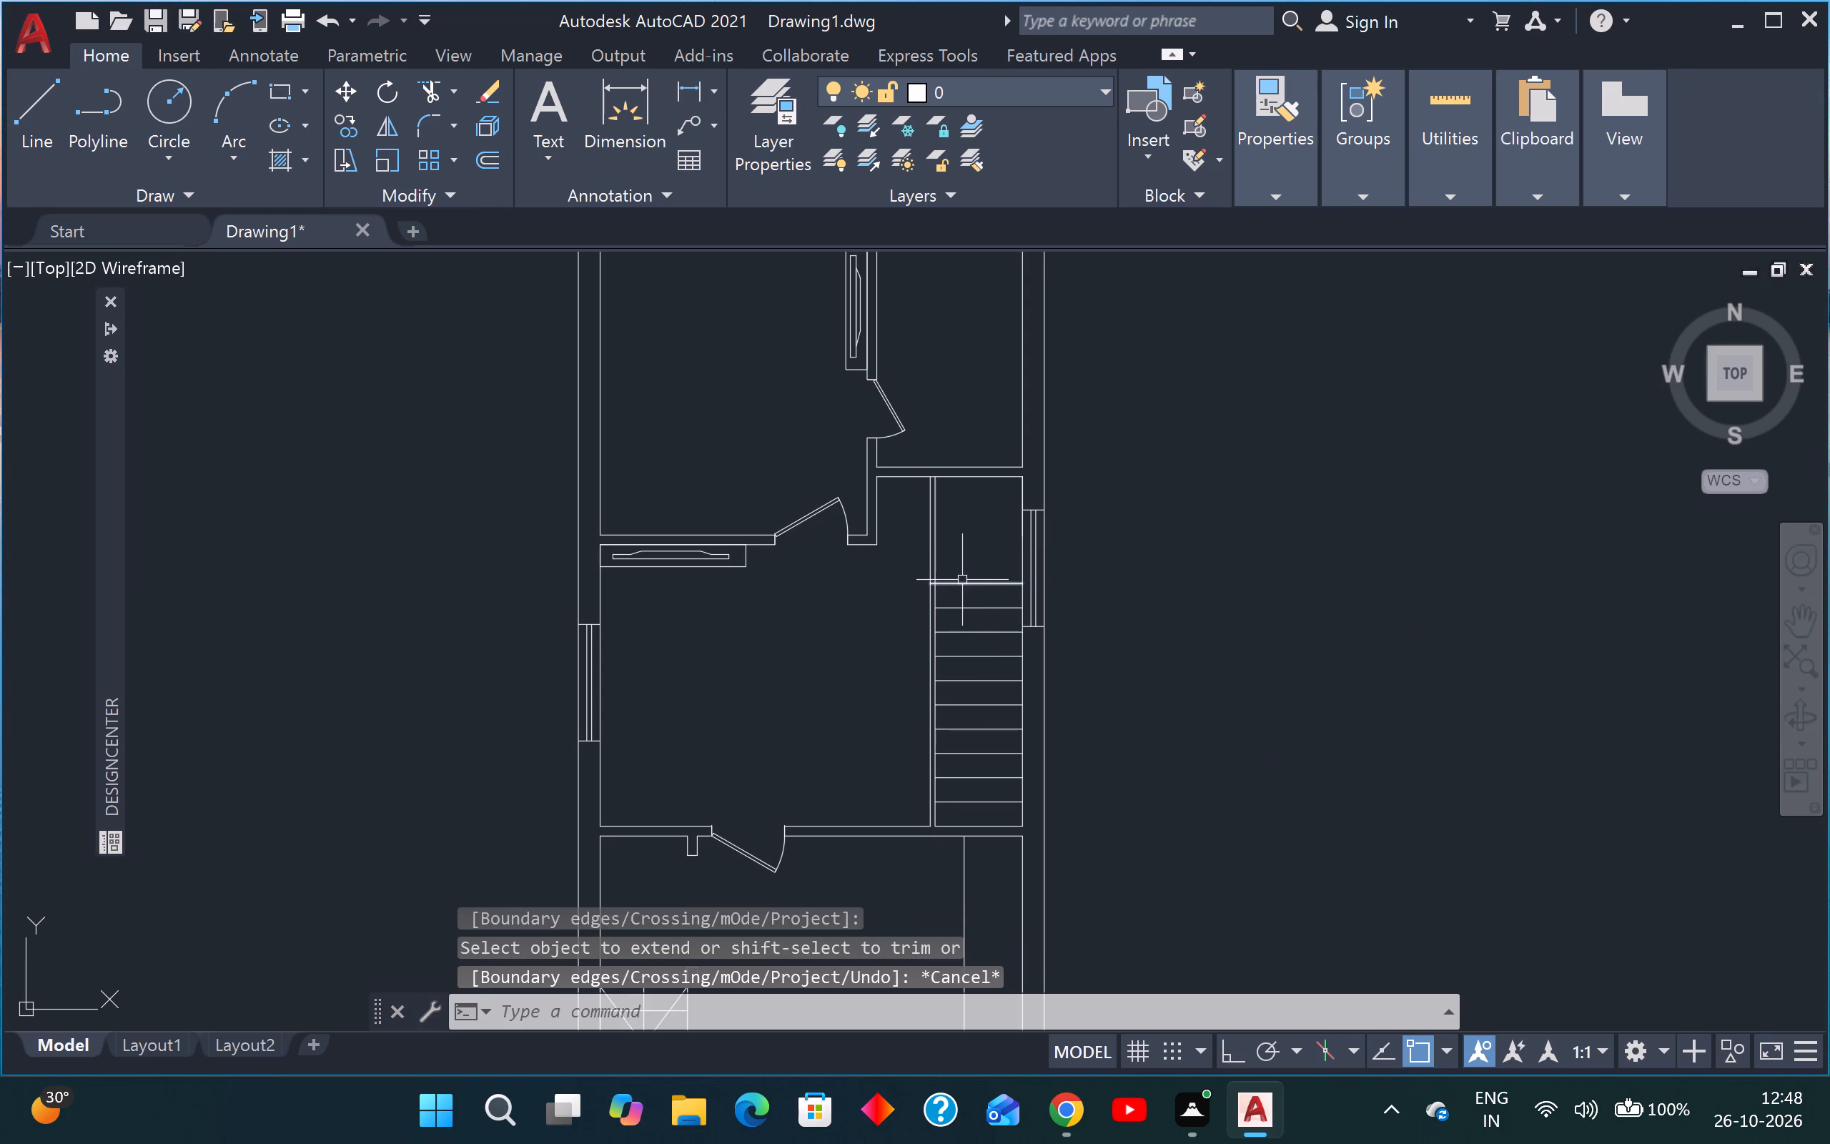
Trim both stair side lines north of the northernmost tread line.
{"action": "type", "text": "tr"}
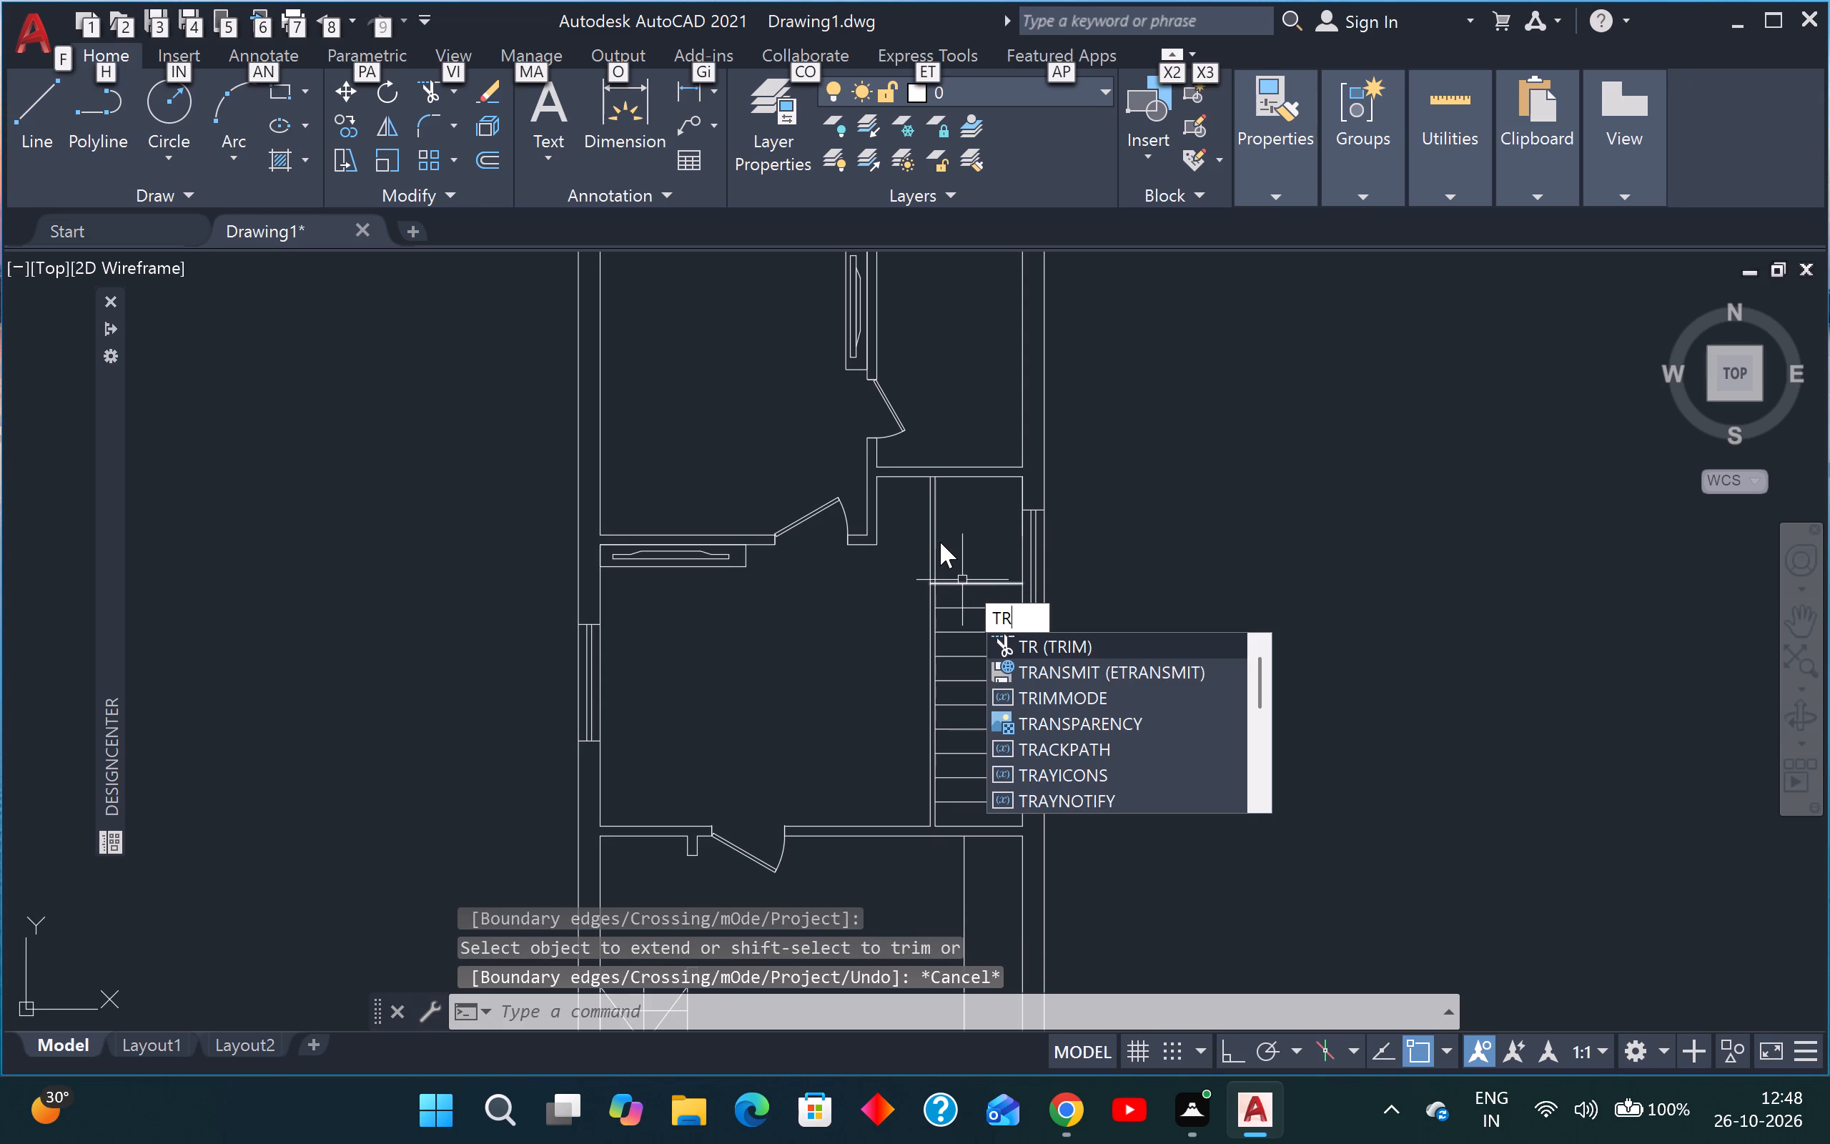
{"action": "key", "text": "space"}
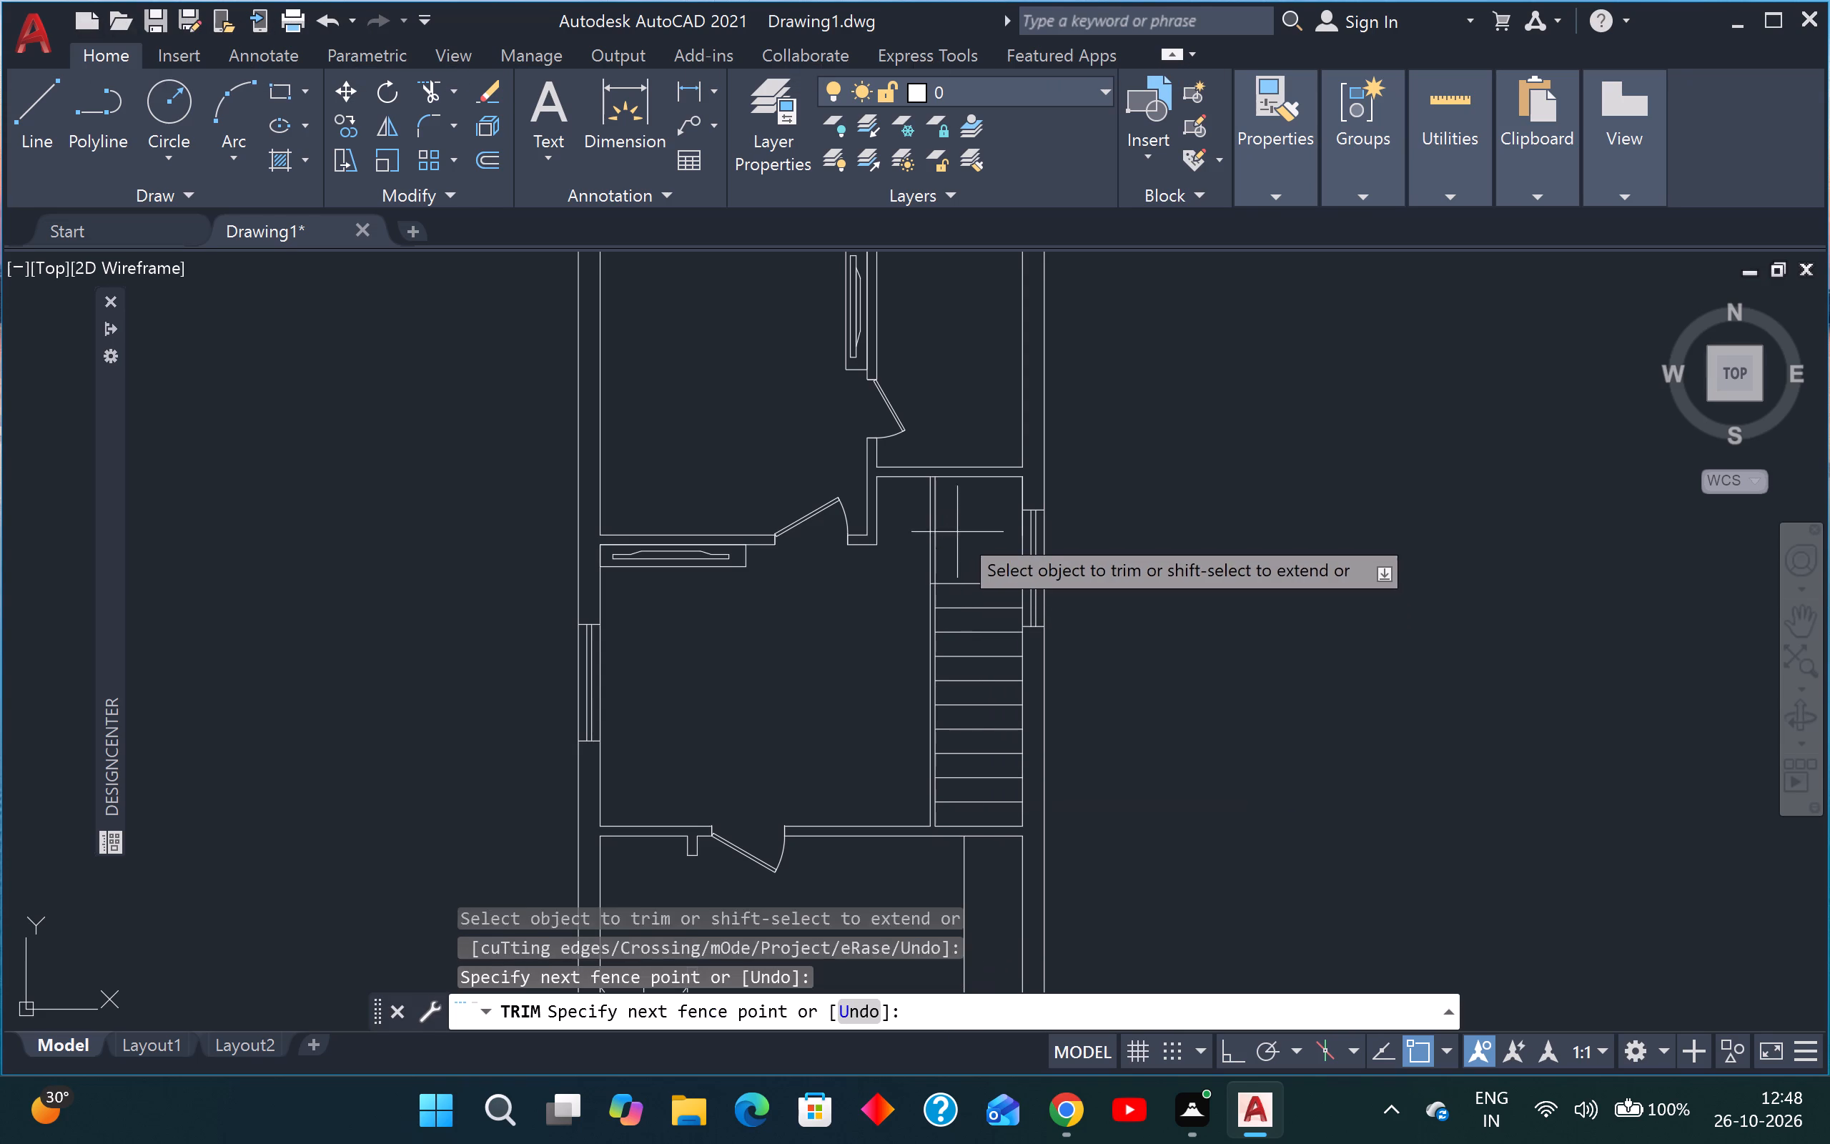
{"action": "left_click", "coordinate": [957, 532]}
{"action": "left_click", "coordinate": [924, 553]}
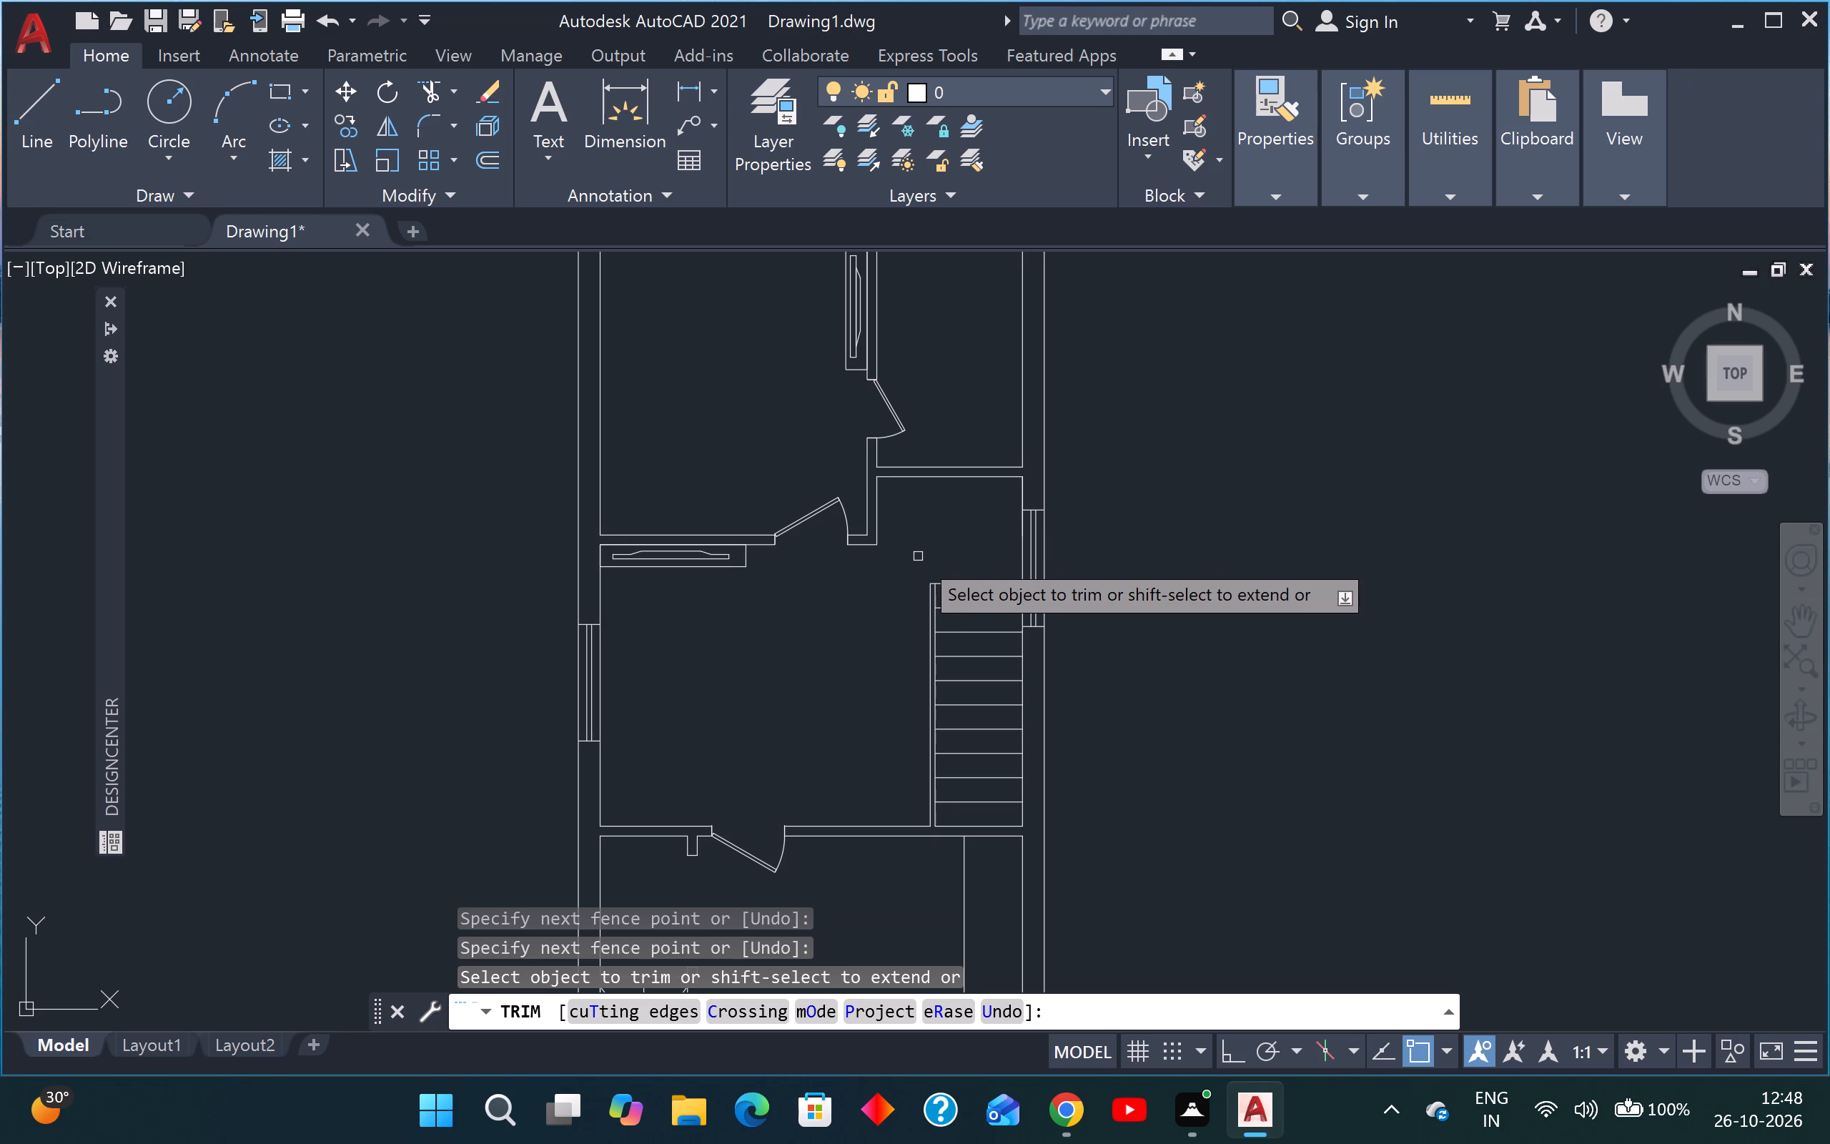
{"action": "scroll", "coordinate": [939, 586], "scroll_direction": "up", "scroll_amount": 5}
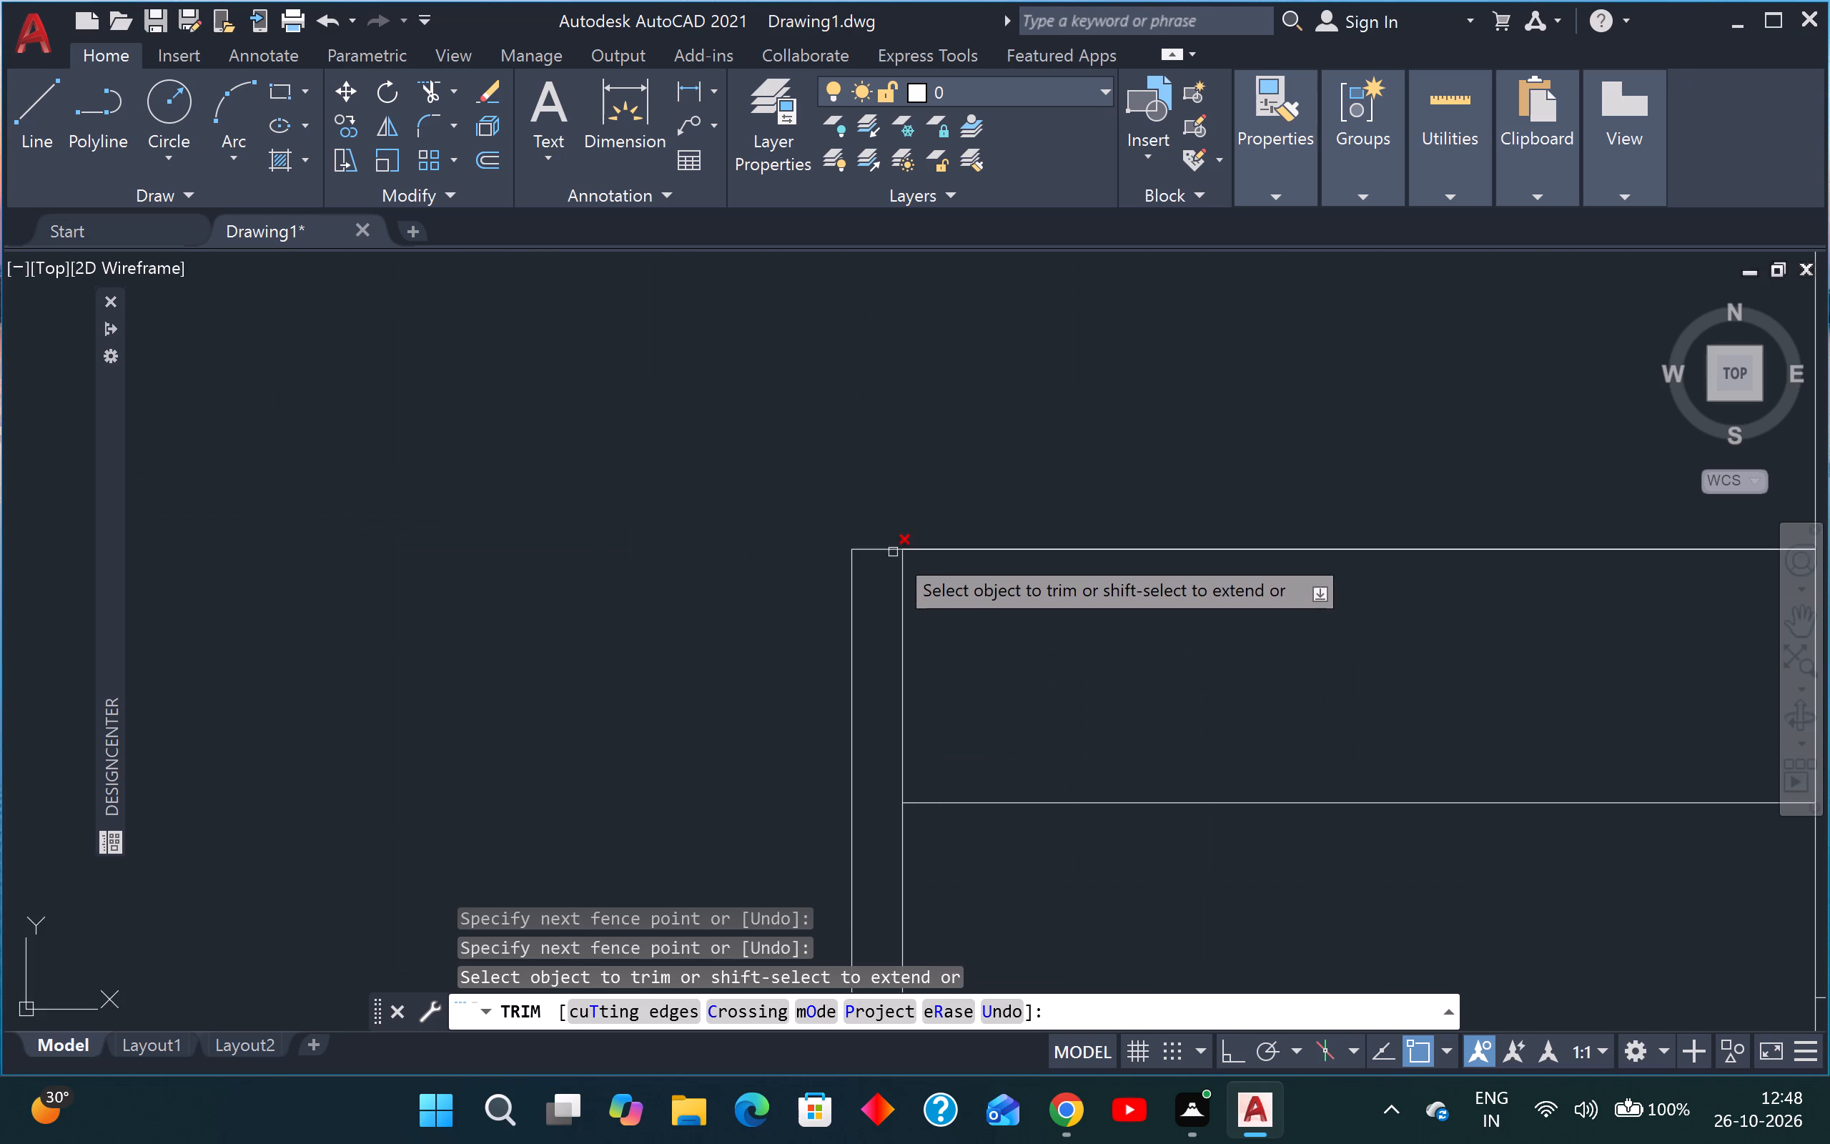
{"action": "scroll", "coordinate": [982, 616], "scroll_direction": "down", "scroll_amount": 5}
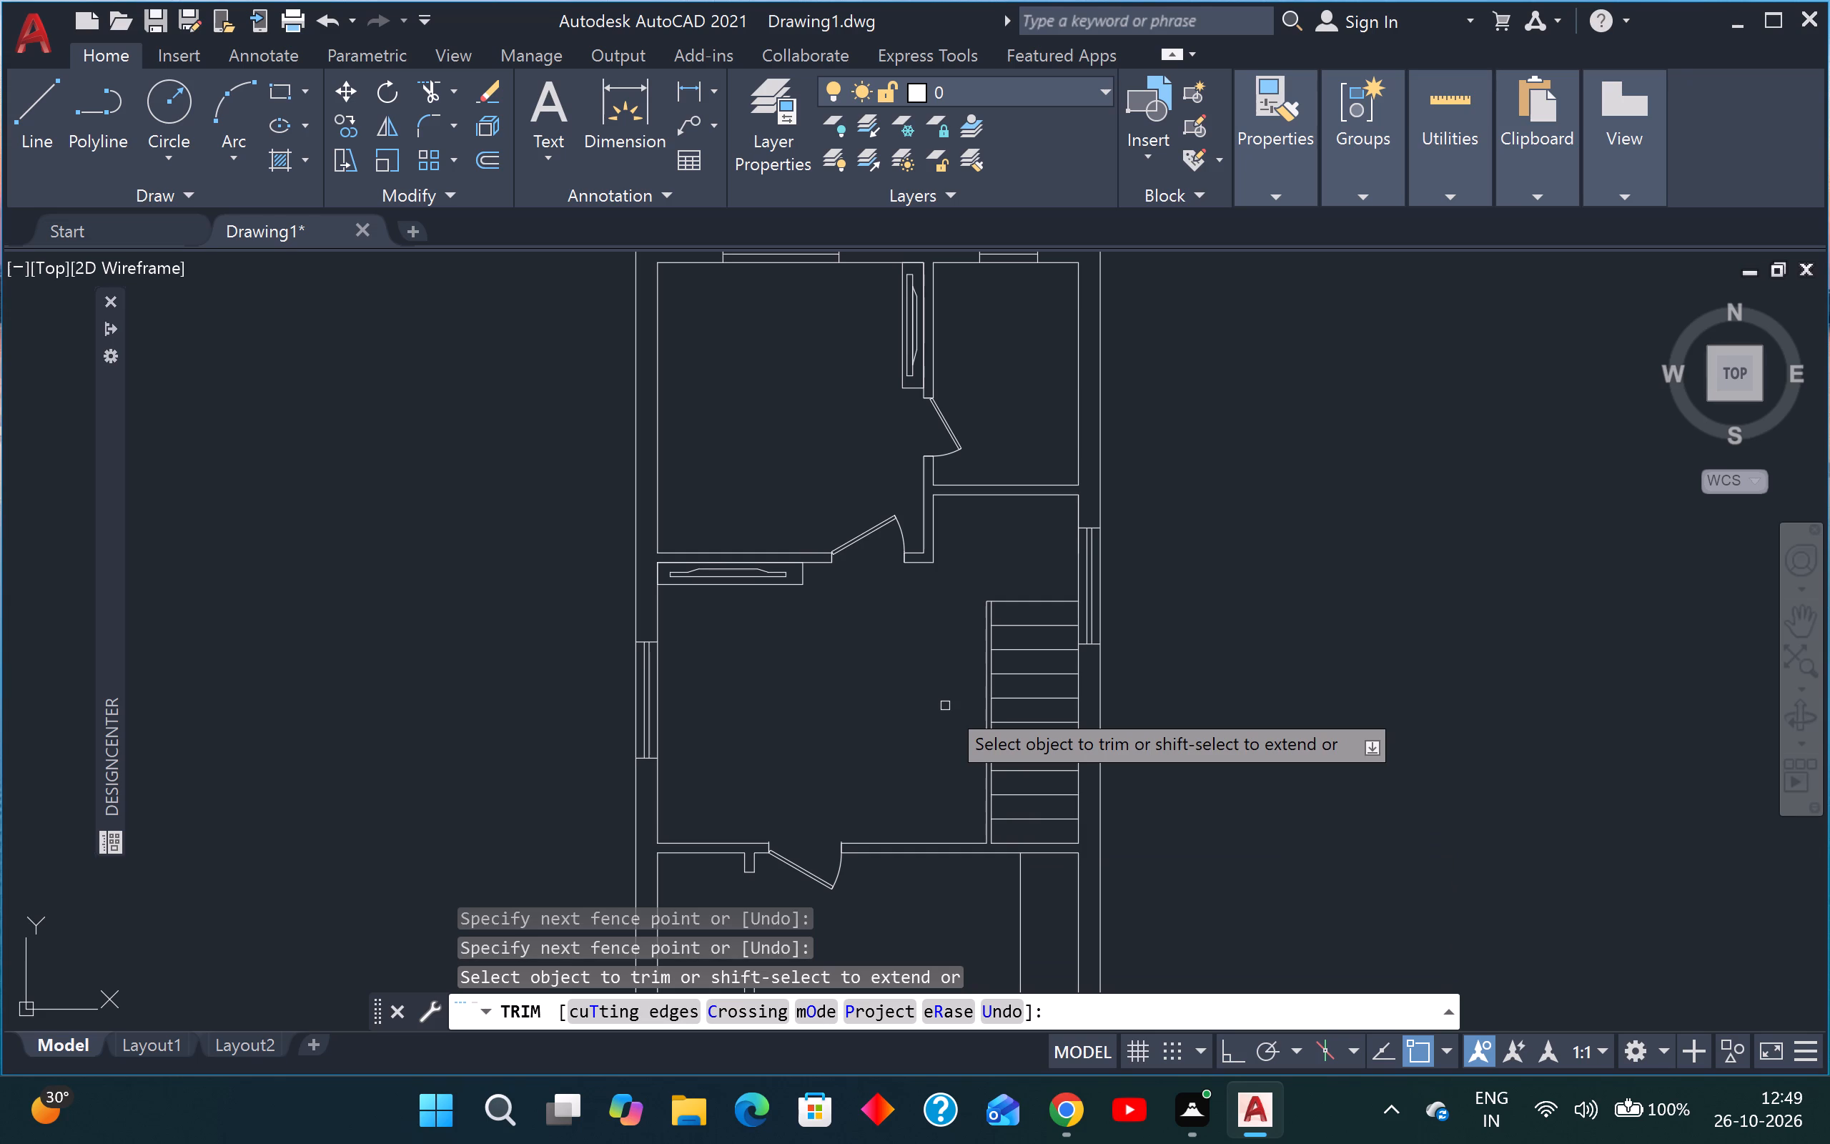
{"action": "scroll", "coordinate": [917, 710], "scroll_direction": "down", "scroll_amount": 3}
{"action": "scroll", "coordinate": [906, 726], "scroll_direction": "up", "scroll_amount": 2}
{"action": "key", "text": "Escape"}
{"action": "key", "text": "Escape"}
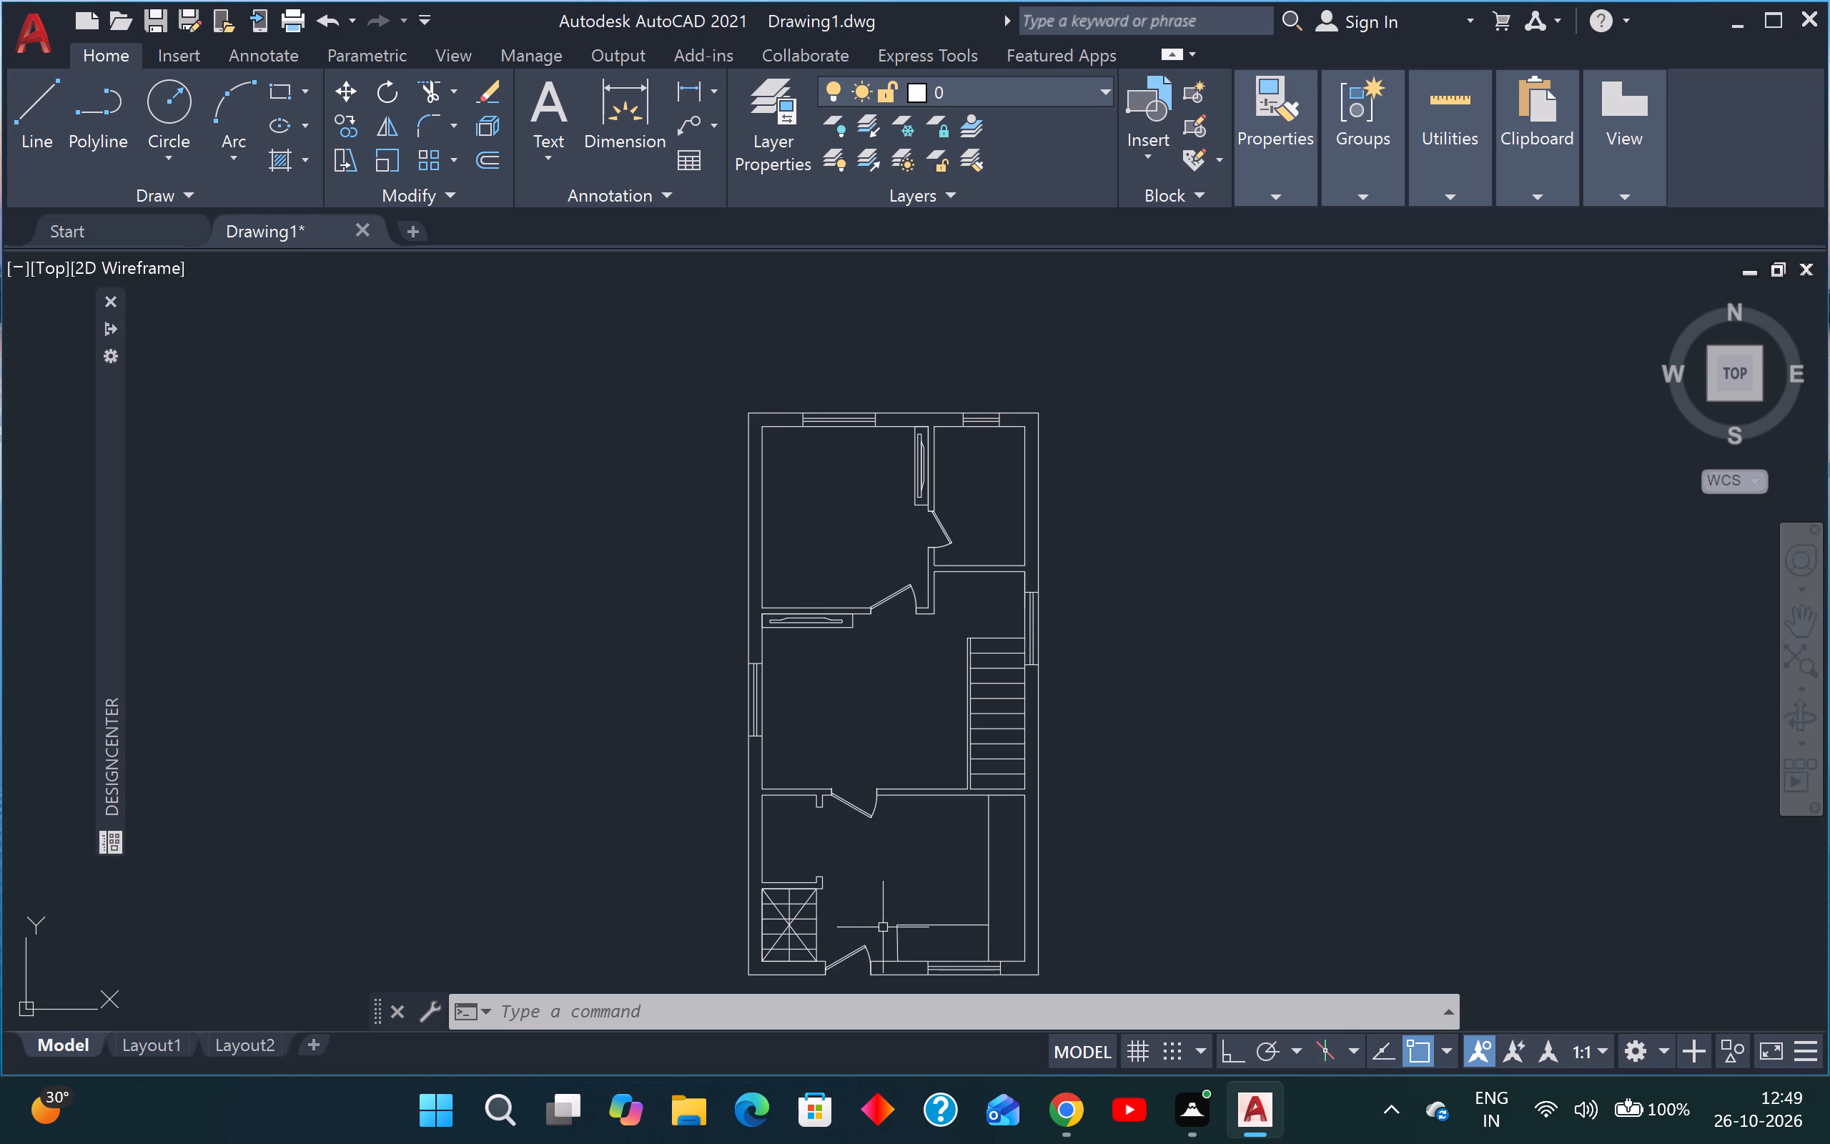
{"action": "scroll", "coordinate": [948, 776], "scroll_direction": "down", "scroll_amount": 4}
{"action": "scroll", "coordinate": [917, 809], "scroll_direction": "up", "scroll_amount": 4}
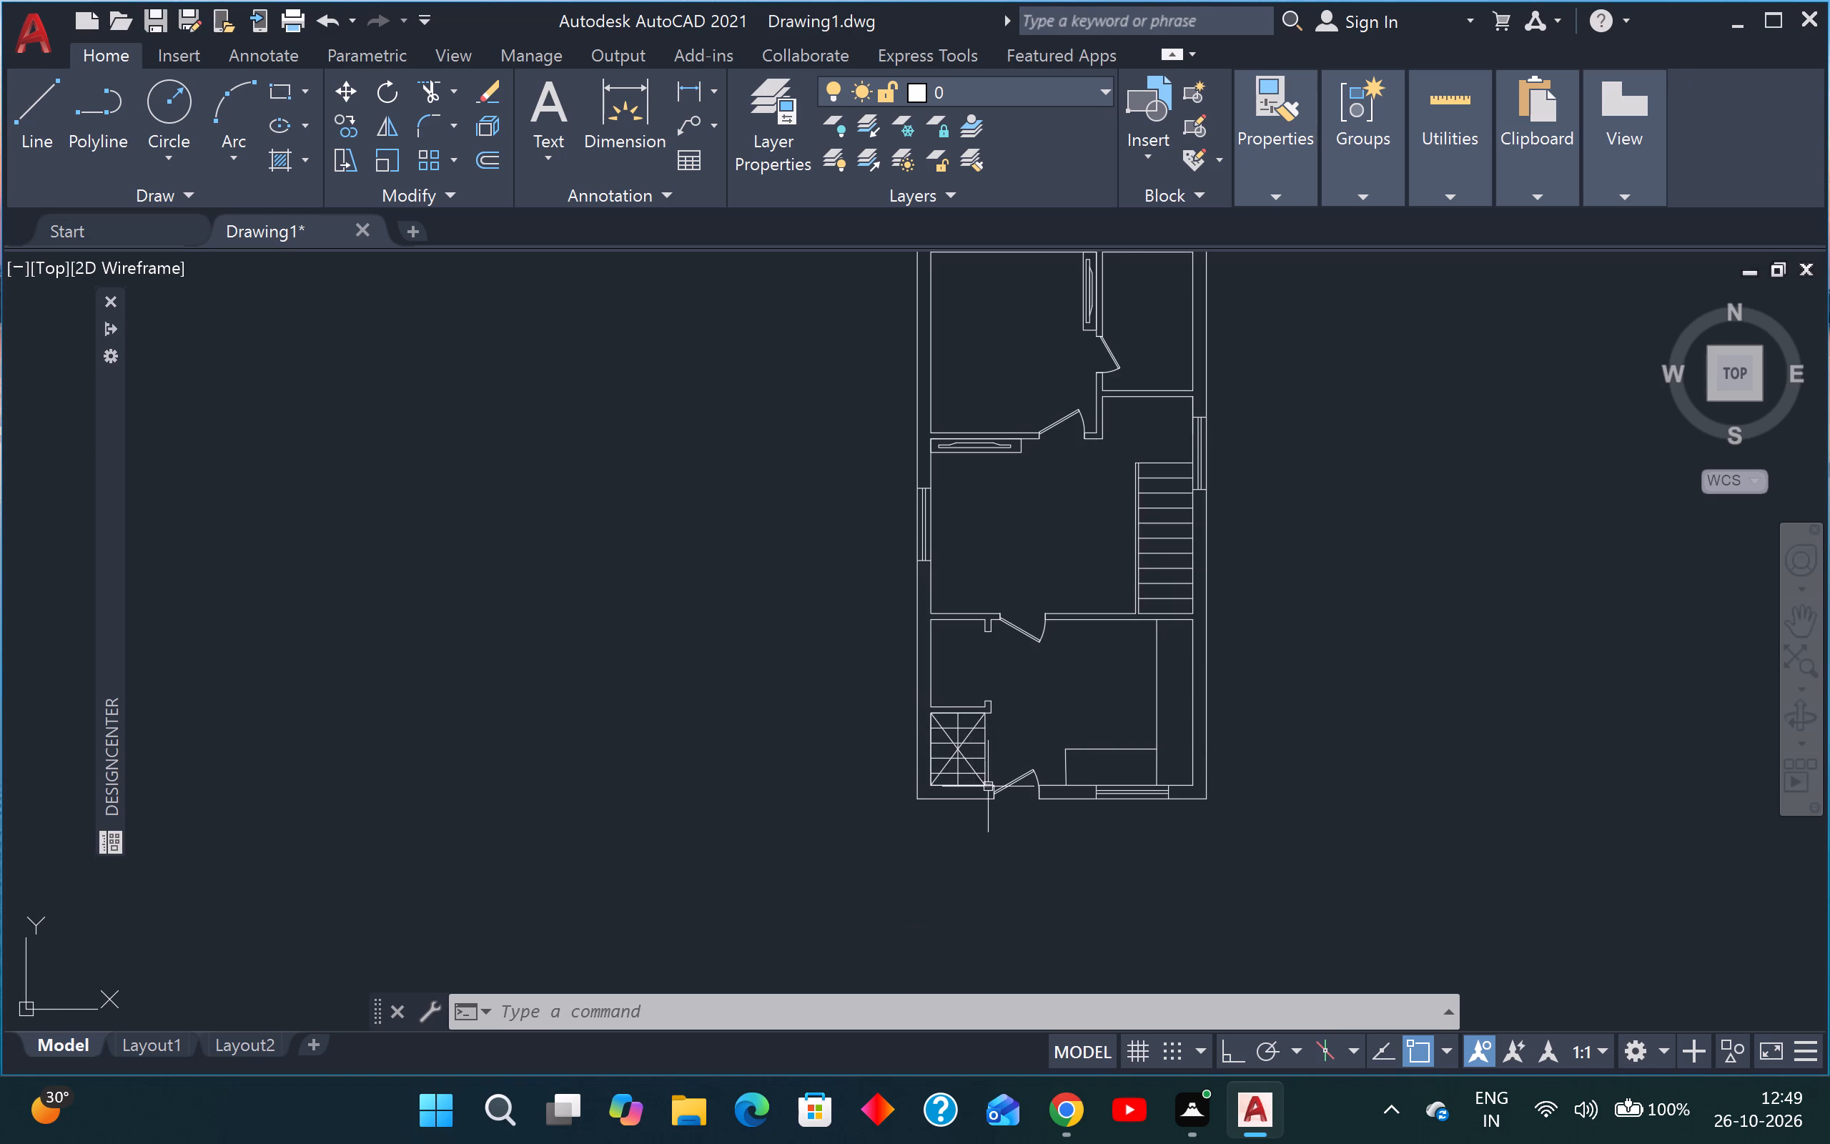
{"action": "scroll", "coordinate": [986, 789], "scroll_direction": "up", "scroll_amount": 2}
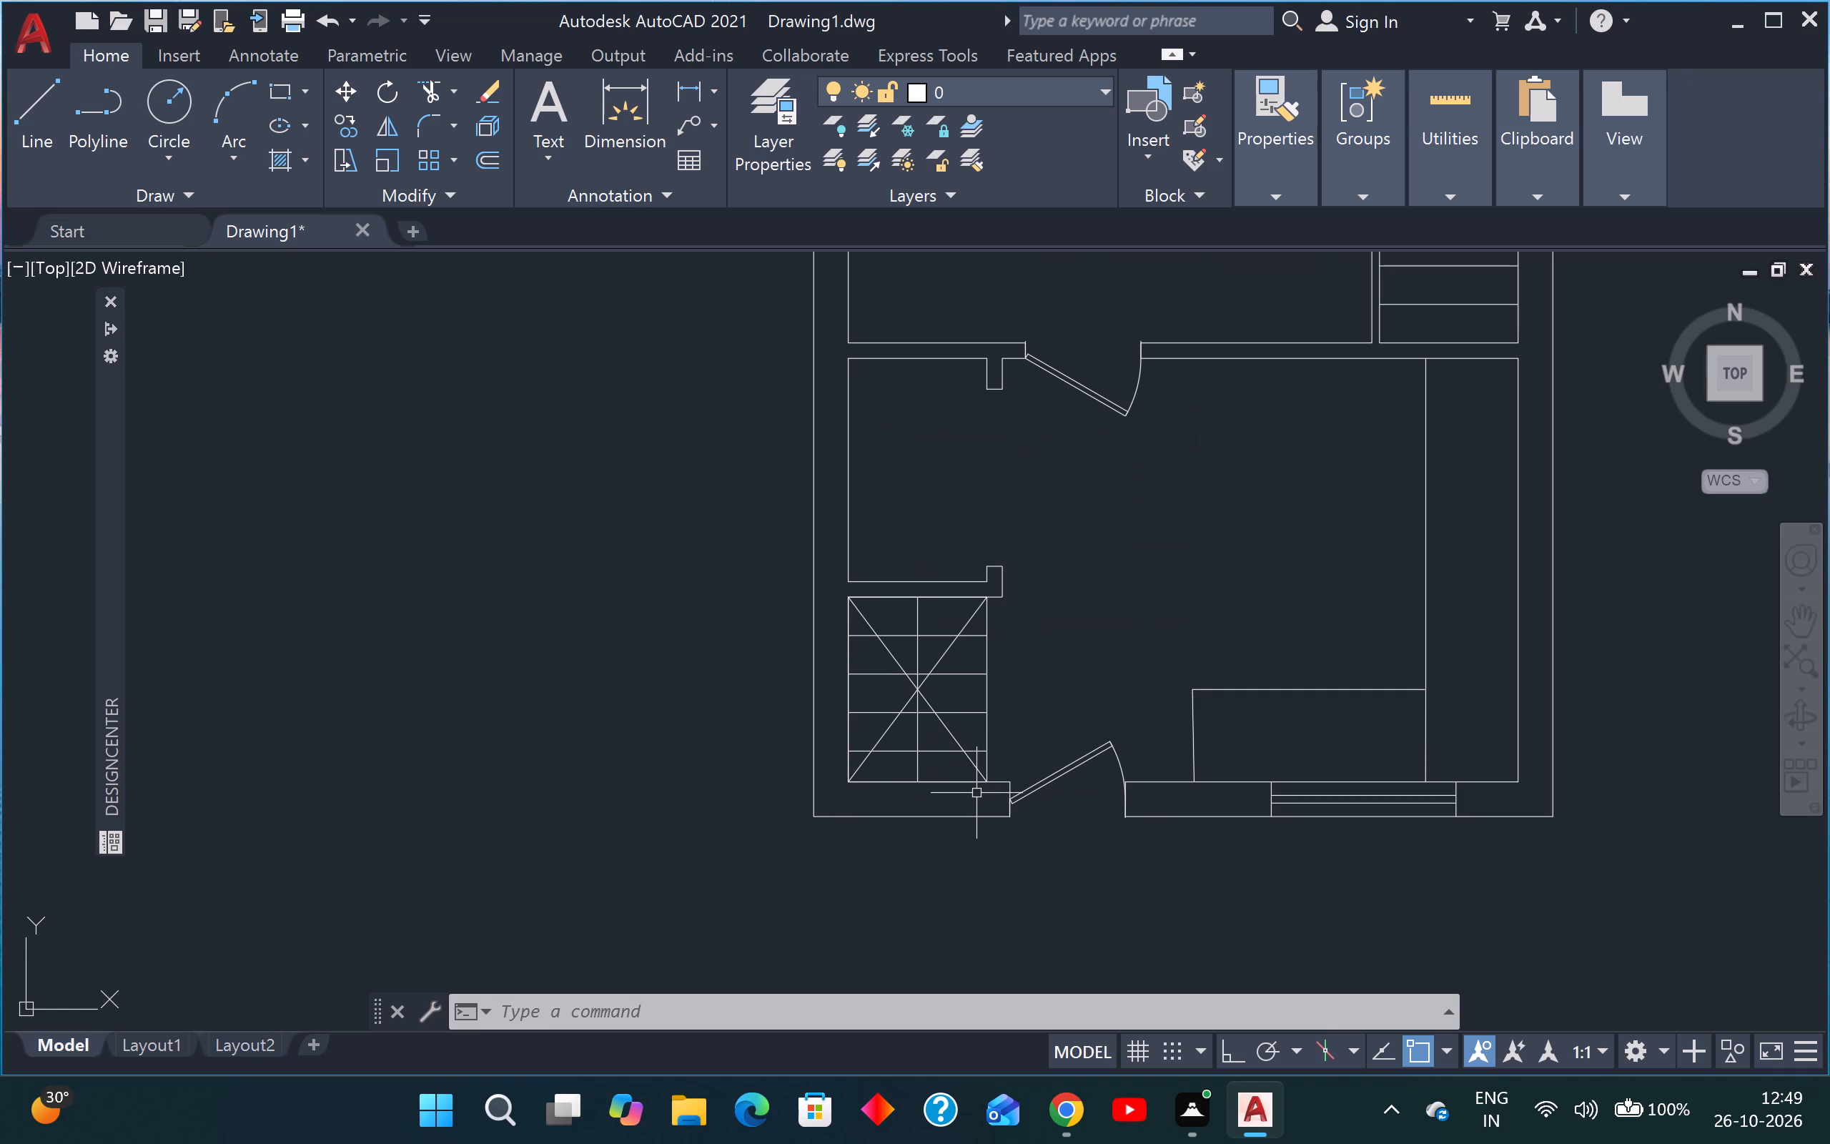
Set the opening angle of the door in the plan's south outer wall to Open 90º.
{"action": "left_click", "coordinate": [1055, 784]}
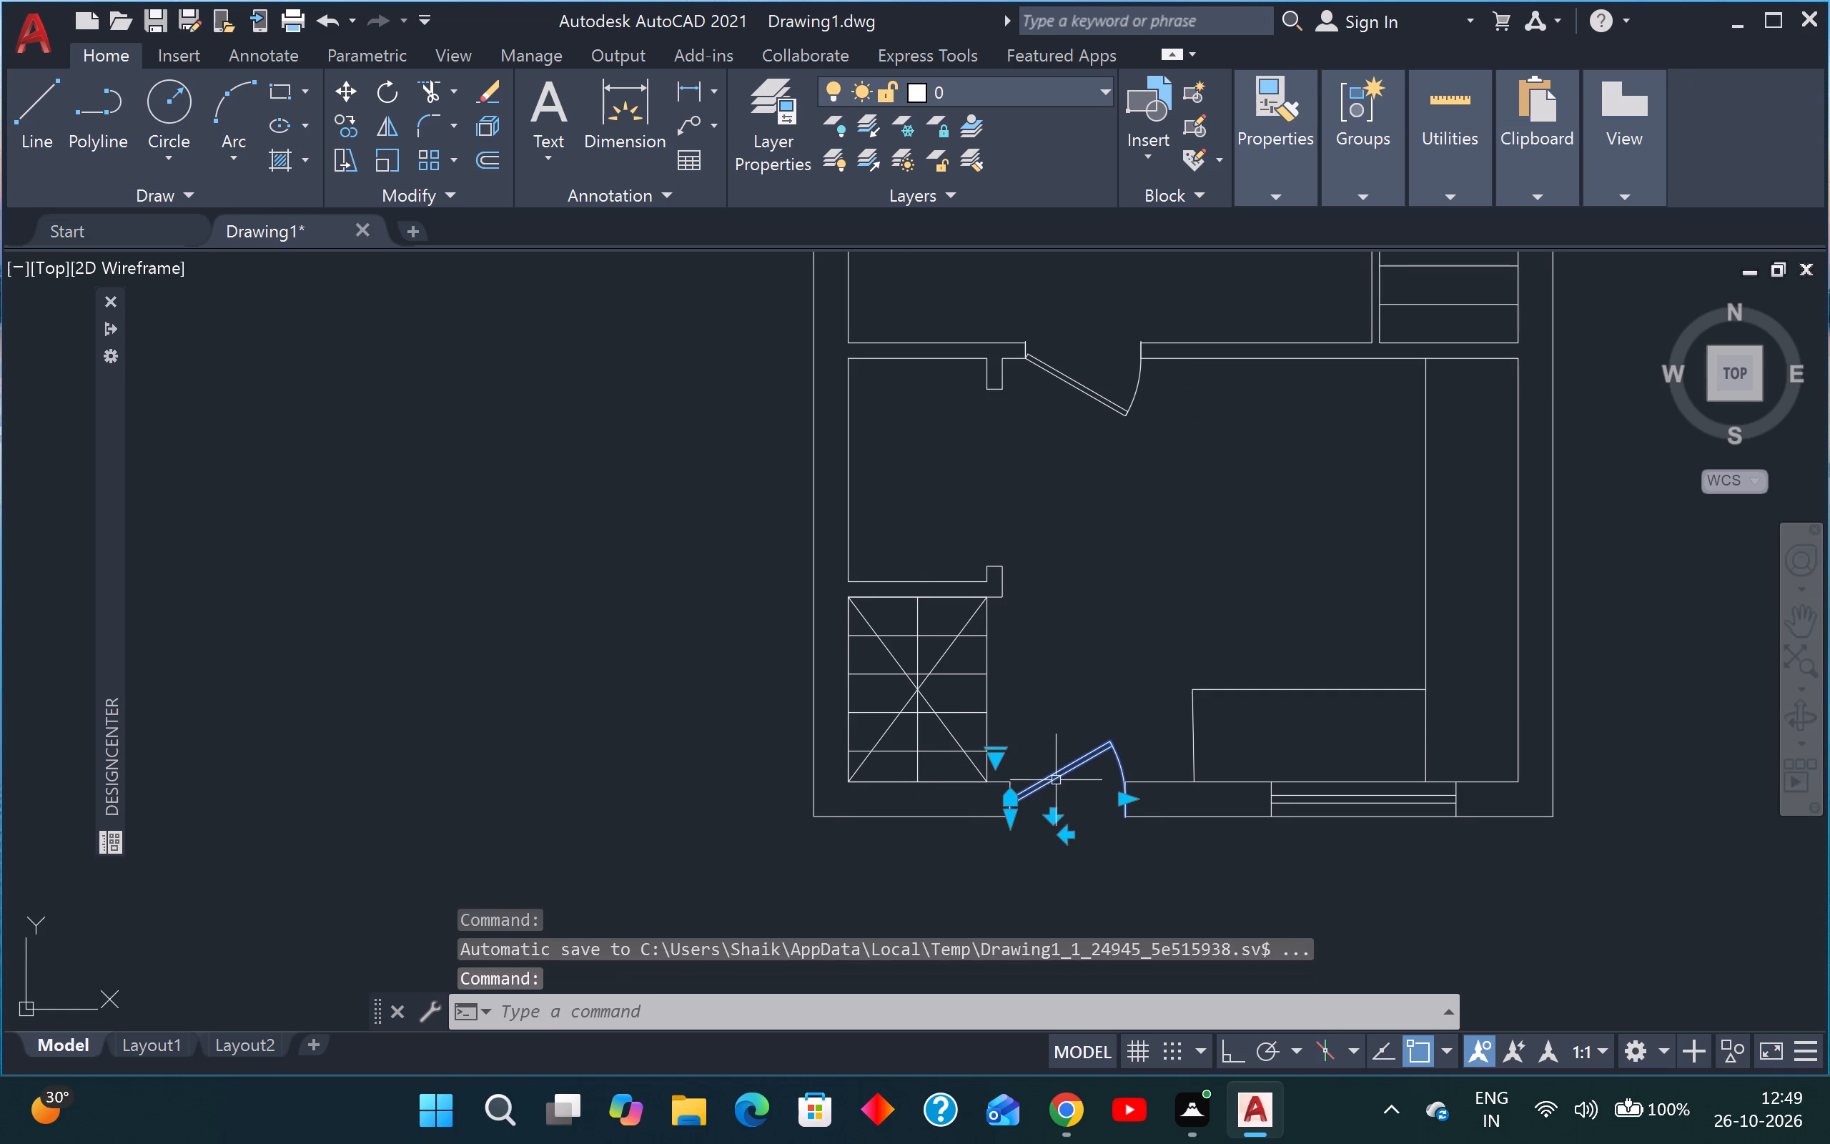
{"action": "left_click", "coordinate": [988, 756]}
{"action": "left_click", "coordinate": [1067, 872]}
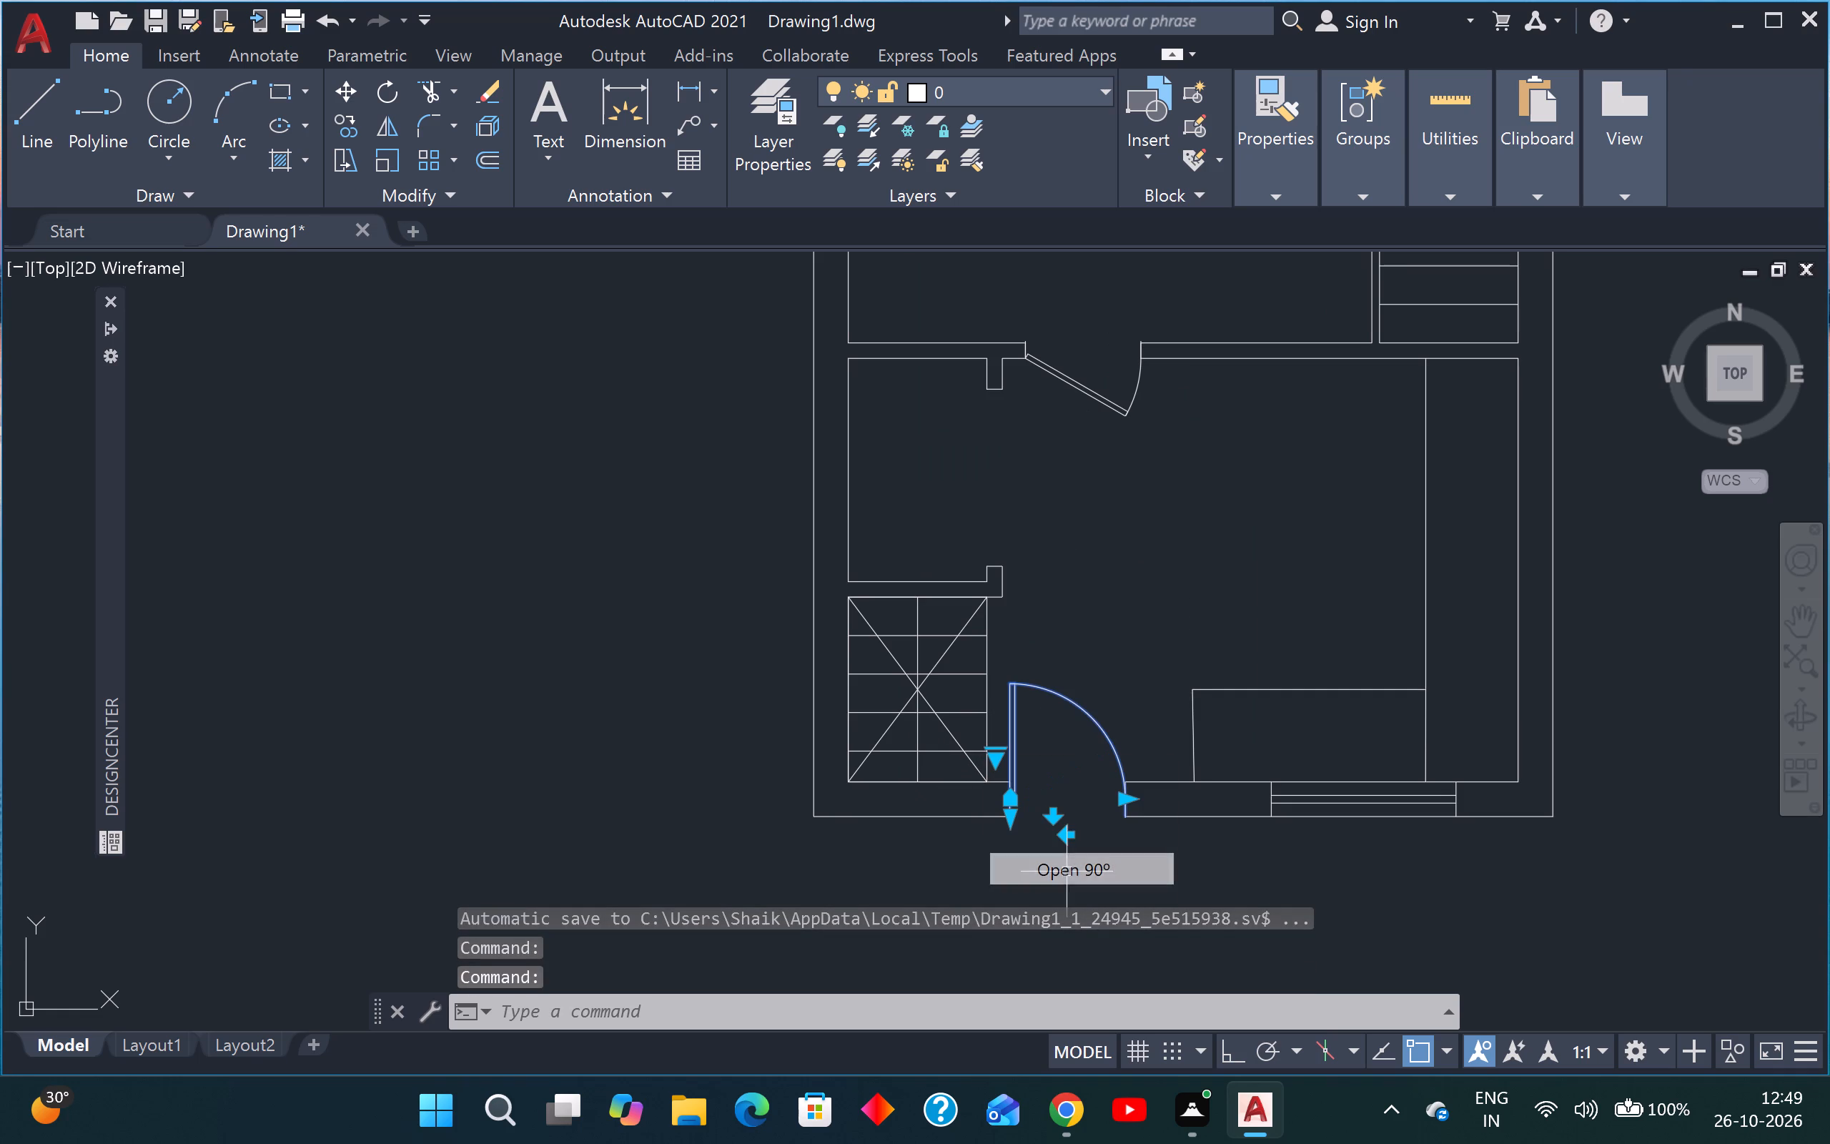
{"action": "key", "text": "Escape"}
Insert the Bed - Queen block from the DesignCenter into the empty space east of the floor plan.
{"action": "scroll", "coordinate": [1192, 539], "scroll_direction": "down", "scroll_amount": 2}
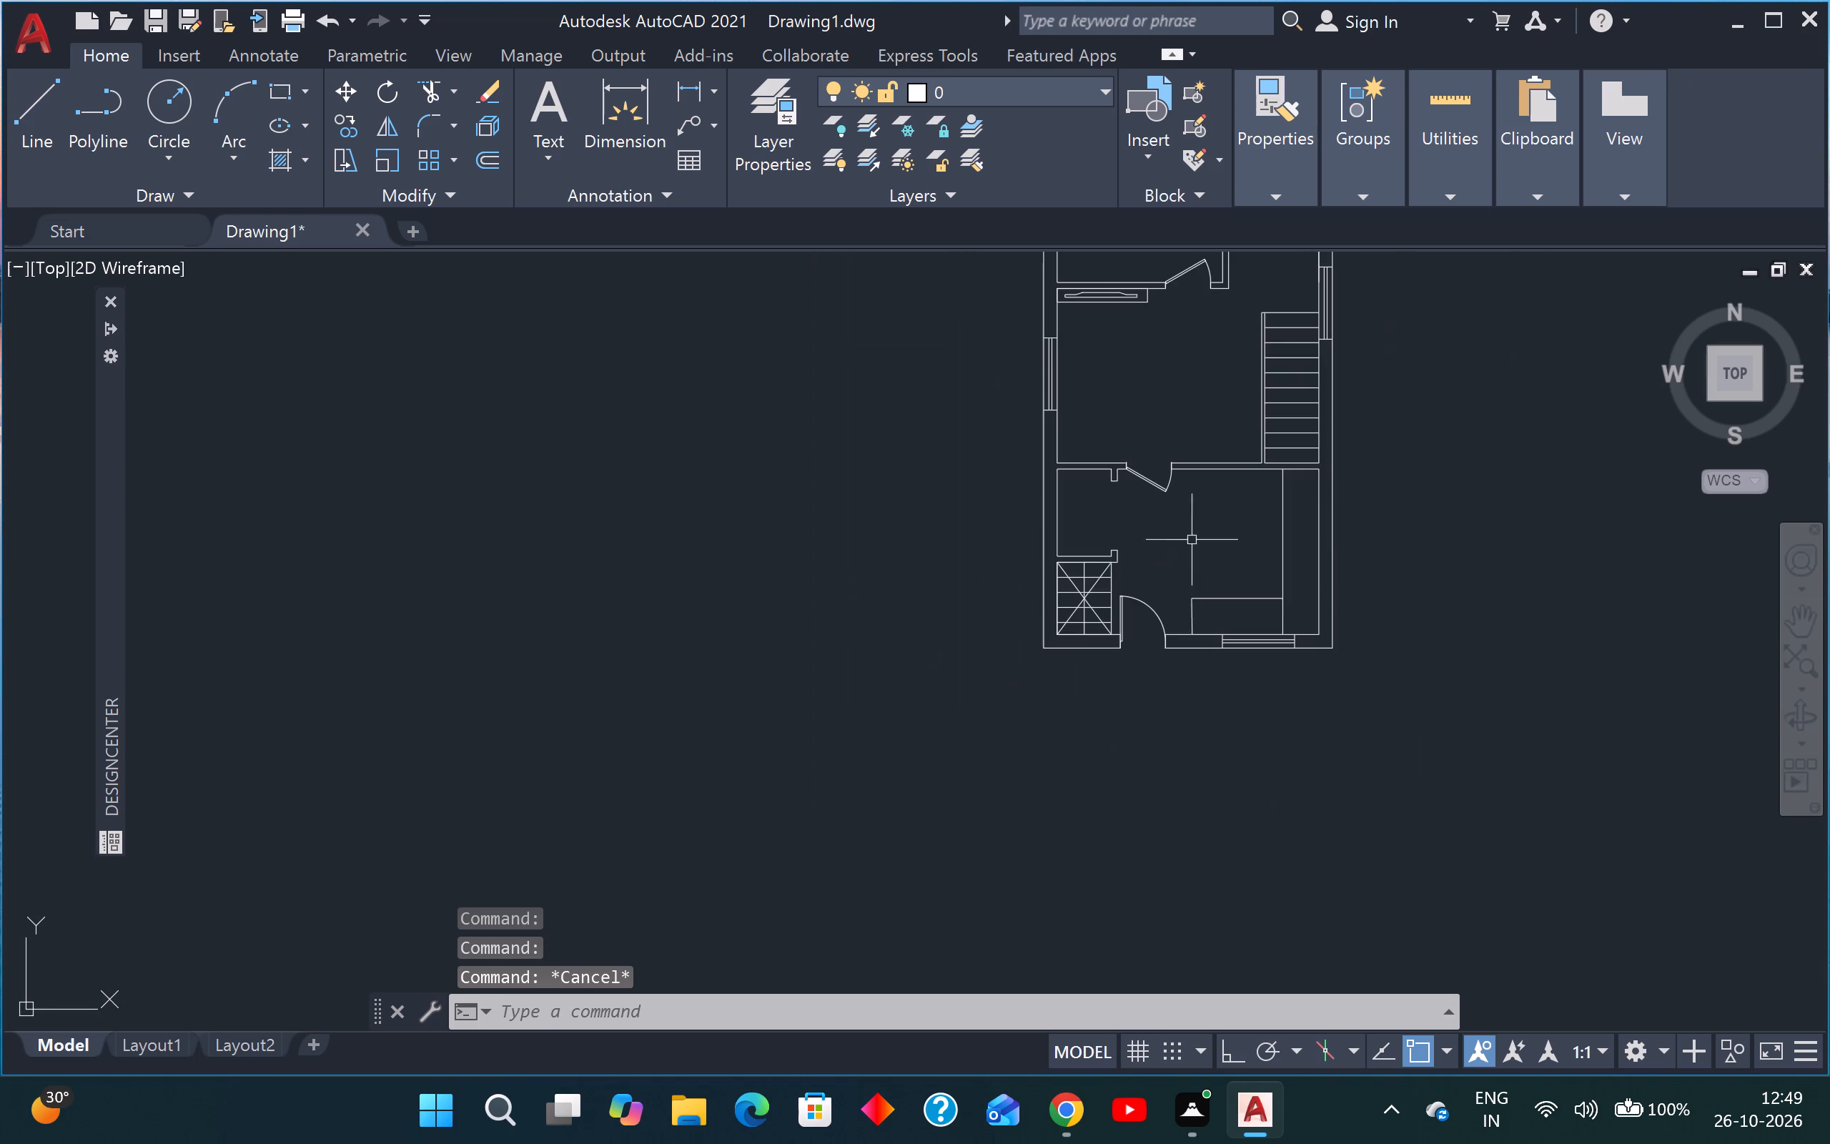
{"action": "scroll", "coordinate": [1205, 565], "scroll_direction": "down", "scroll_amount": 3}
{"action": "scroll", "coordinate": [1194, 562], "scroll_direction": "up", "scroll_amount": 2}
{"action": "middle_click_drag", "start_coordinate": [1207, 514], "coordinate": [1195, 516]}
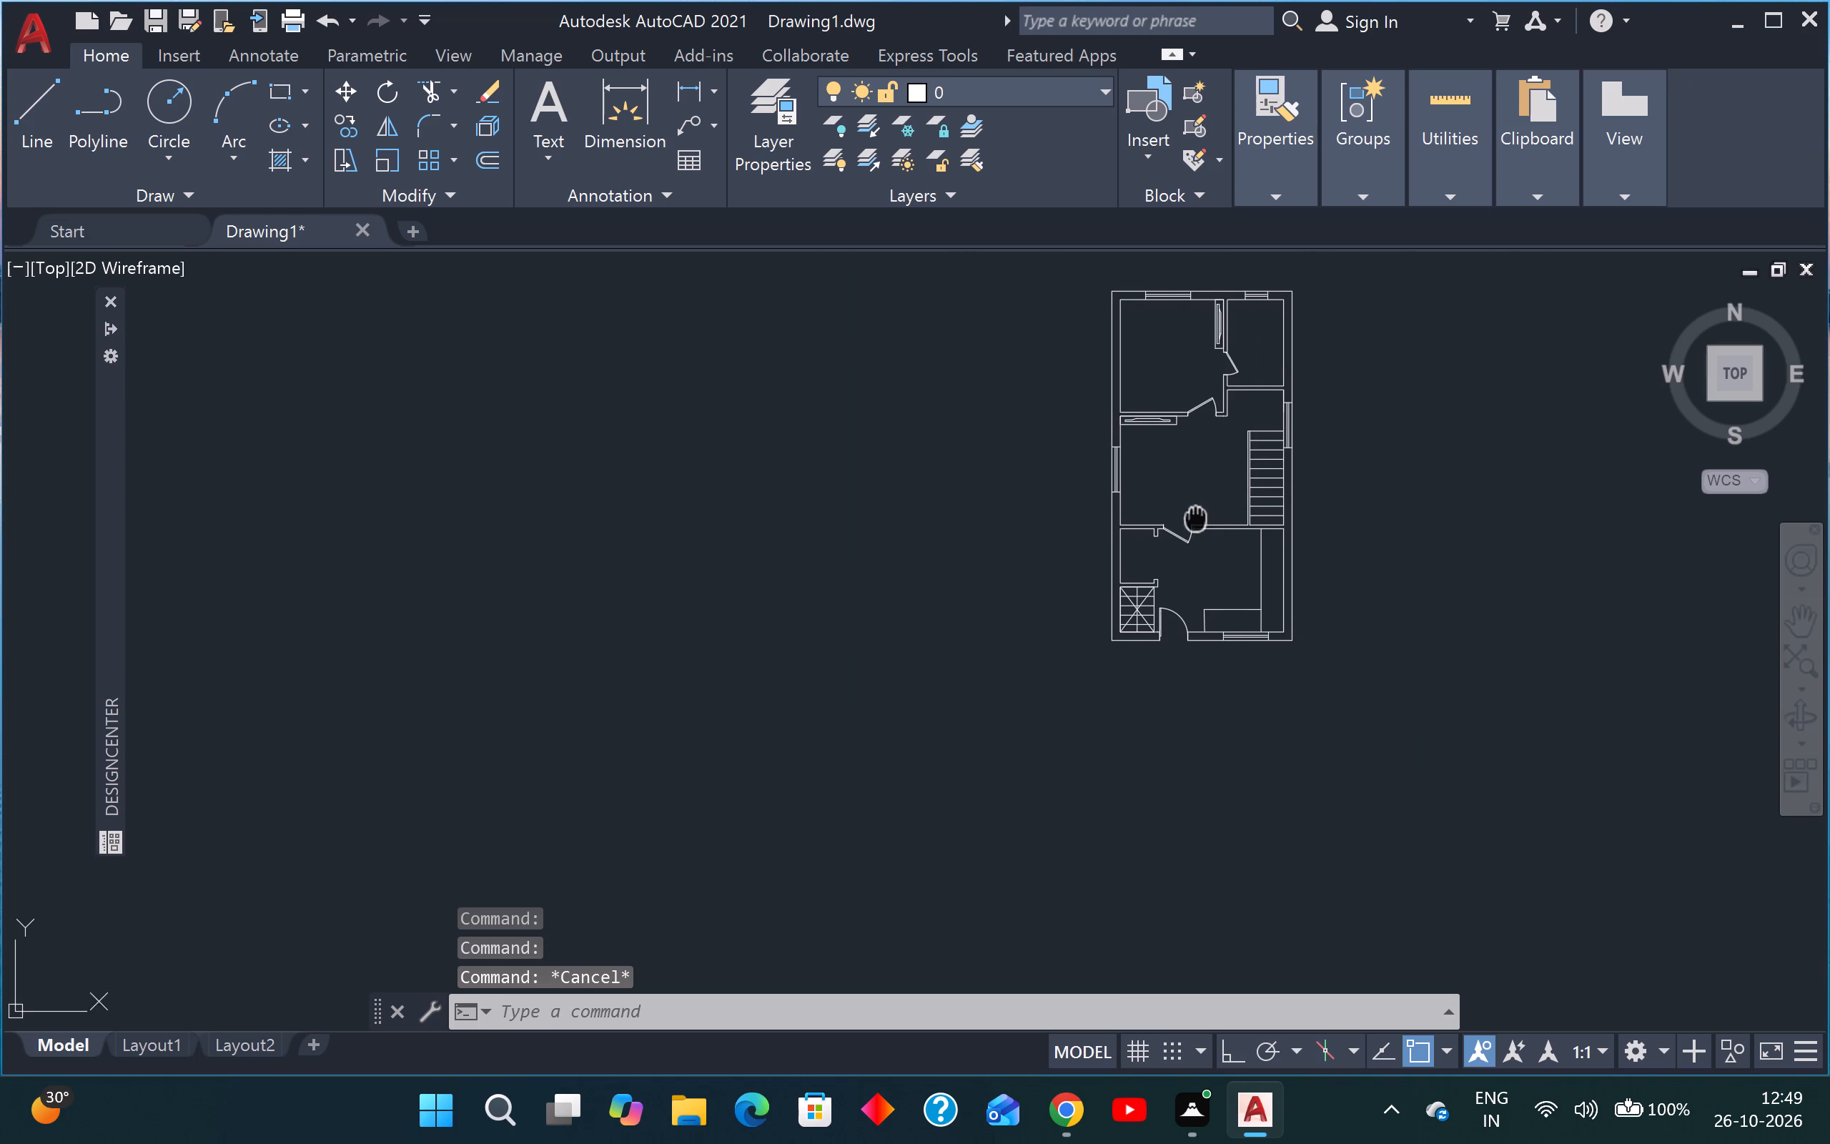
{"action": "middle_click_drag", "start_coordinate": [1195, 516], "coordinate": [1190, 516]}
{"action": "left_click_drag", "start_coordinate": [114, 548], "coordinate": [124, 550]}
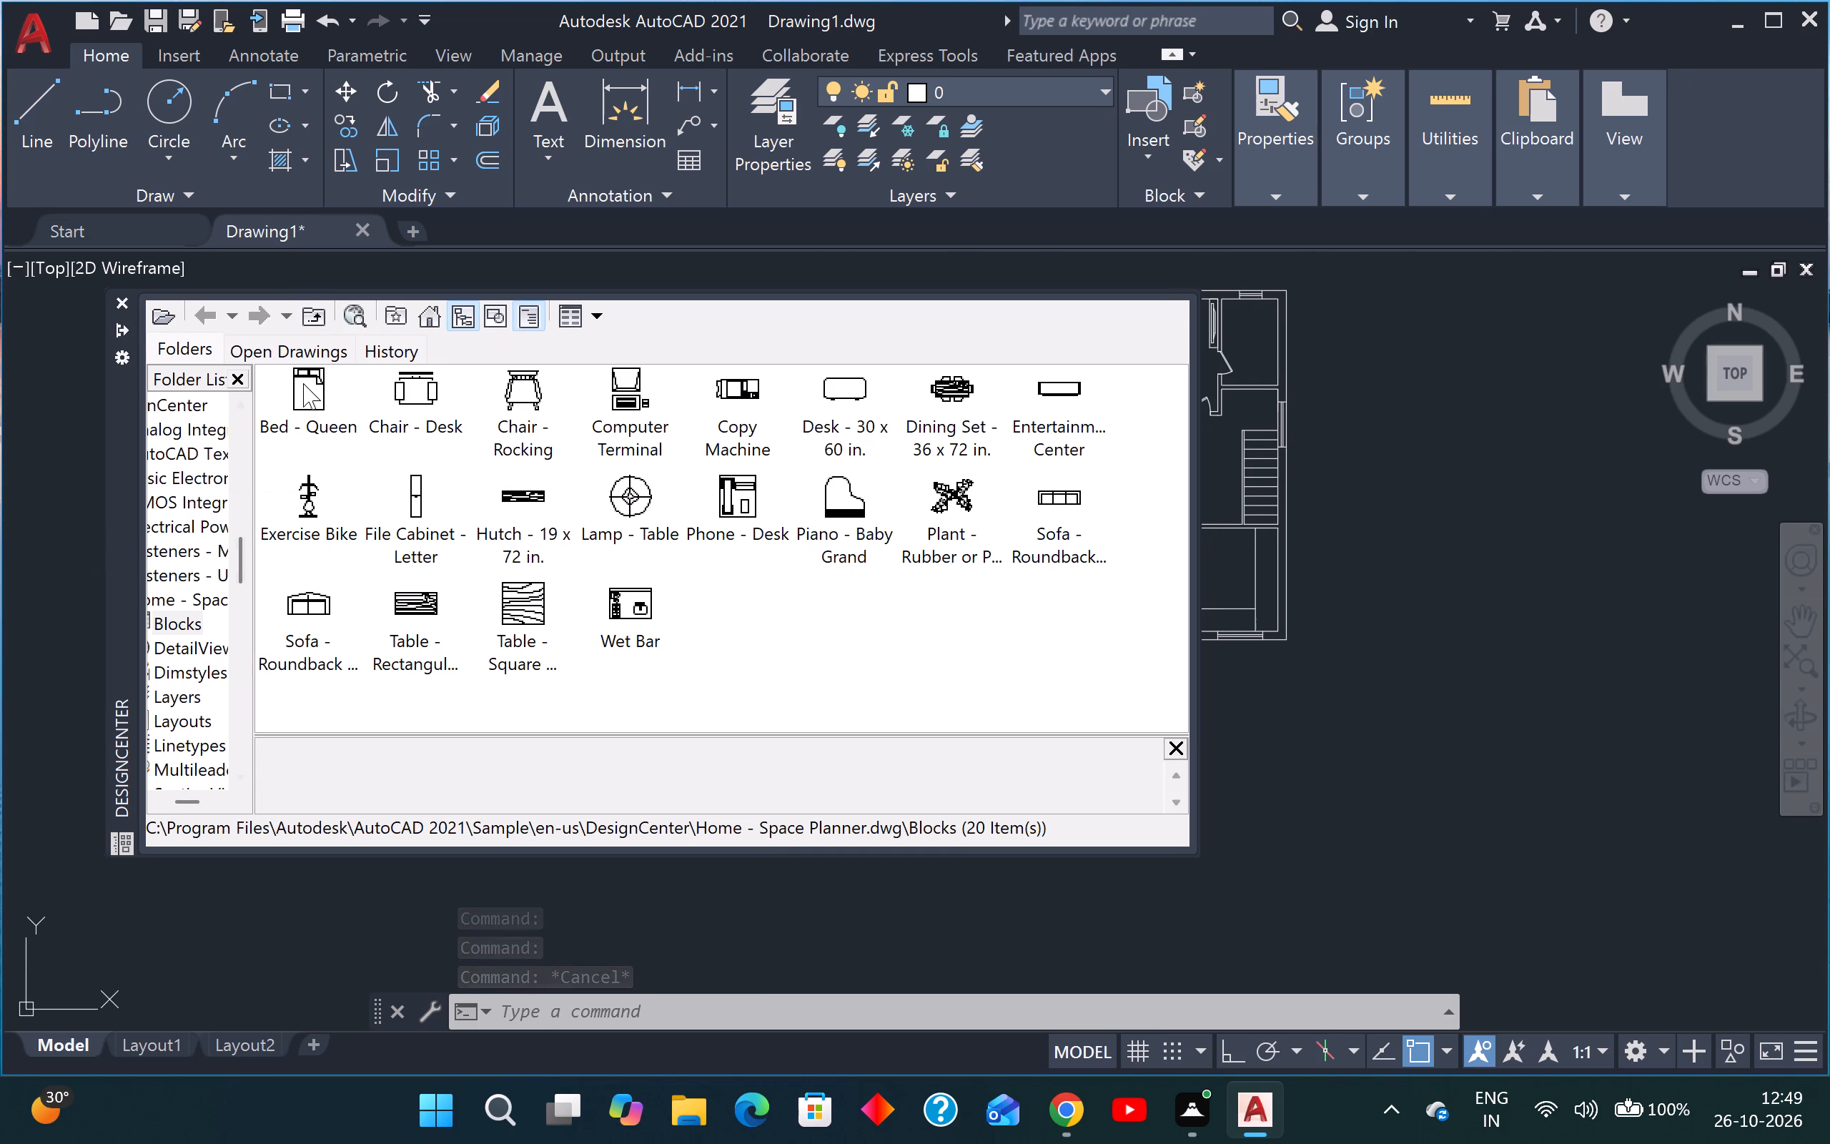
{"action": "left_click_drag", "start_coordinate": [303, 384], "coordinate": [1419, 399]}
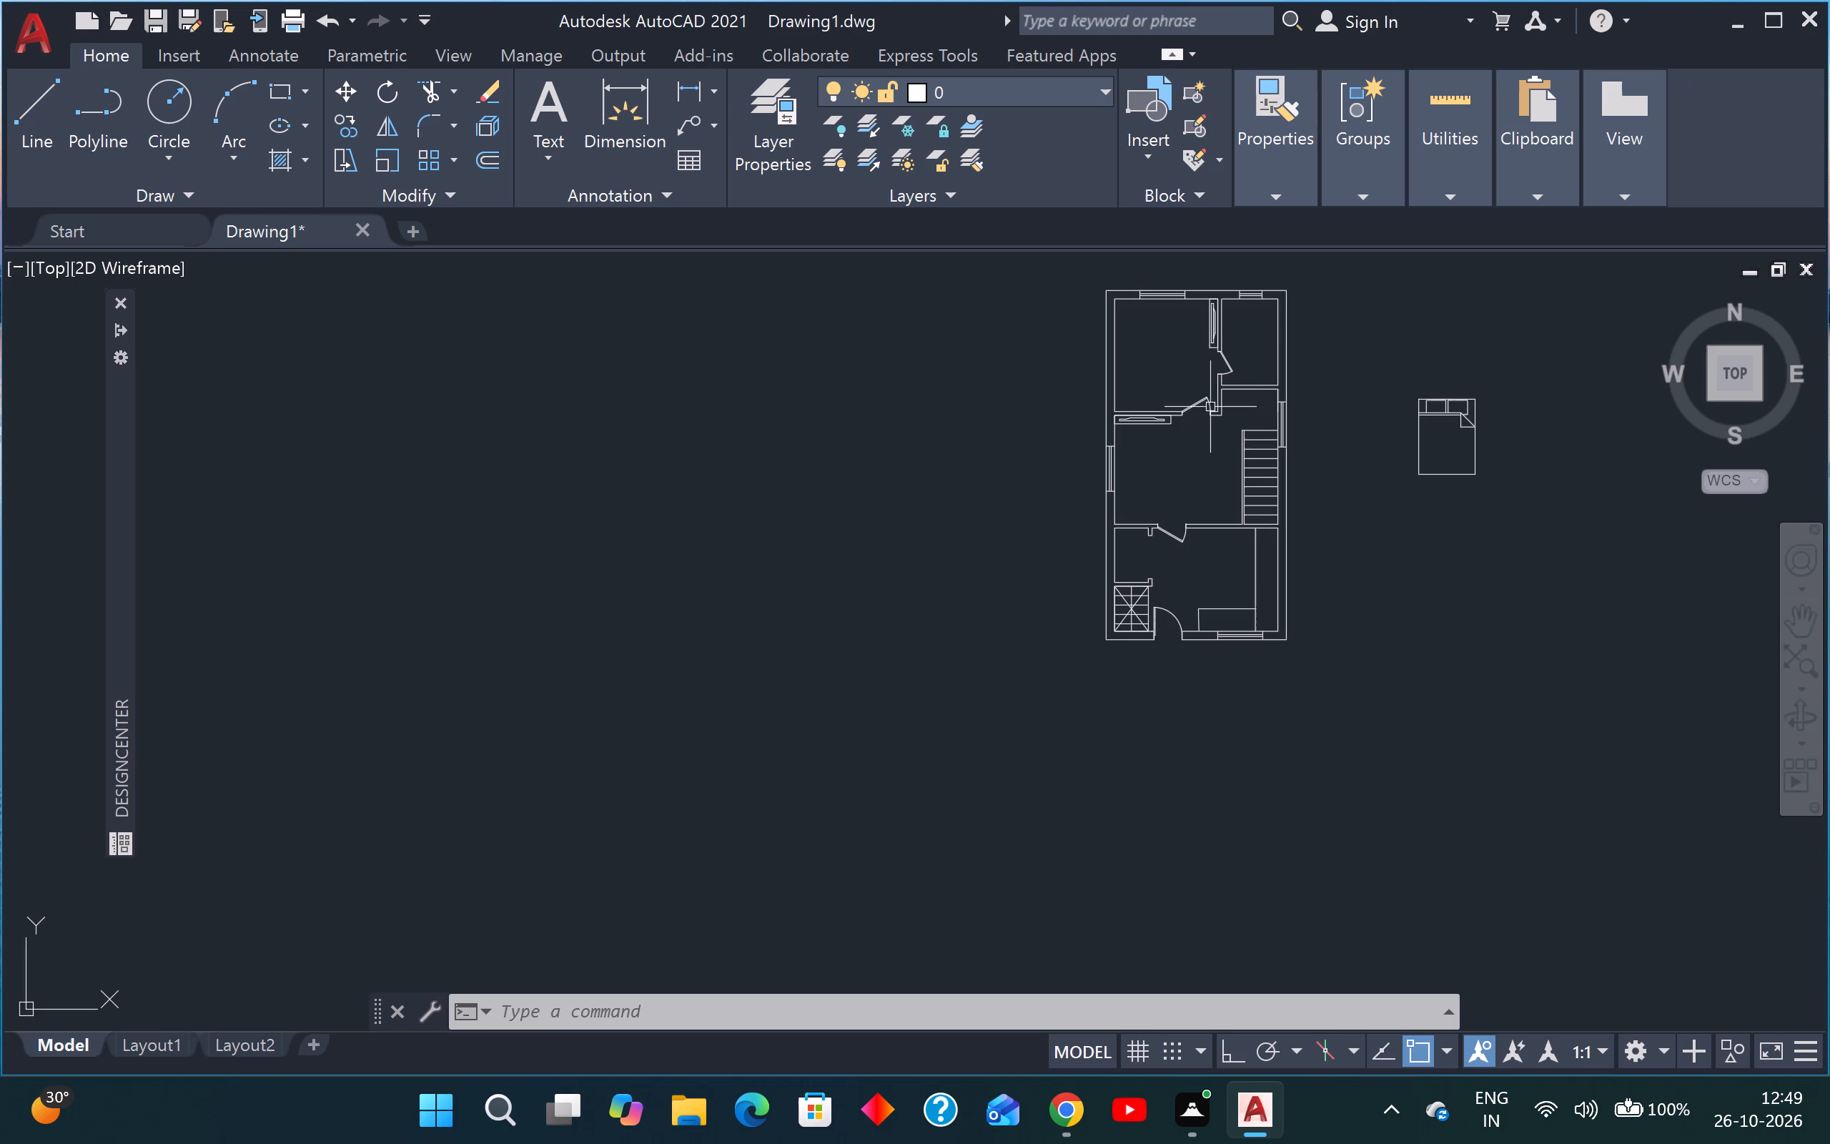
Rotate the queen bed 90° about its northeast corner with Ortho on, so its pillows face west.
{"action": "scroll", "coordinate": [1432, 310], "scroll_direction": "up", "scroll_amount": 3}
{"action": "left_click_drag", "start_coordinate": [1685, 648], "coordinate": [1656, 651]}
{"action": "left_click", "coordinate": [1513, 737]}
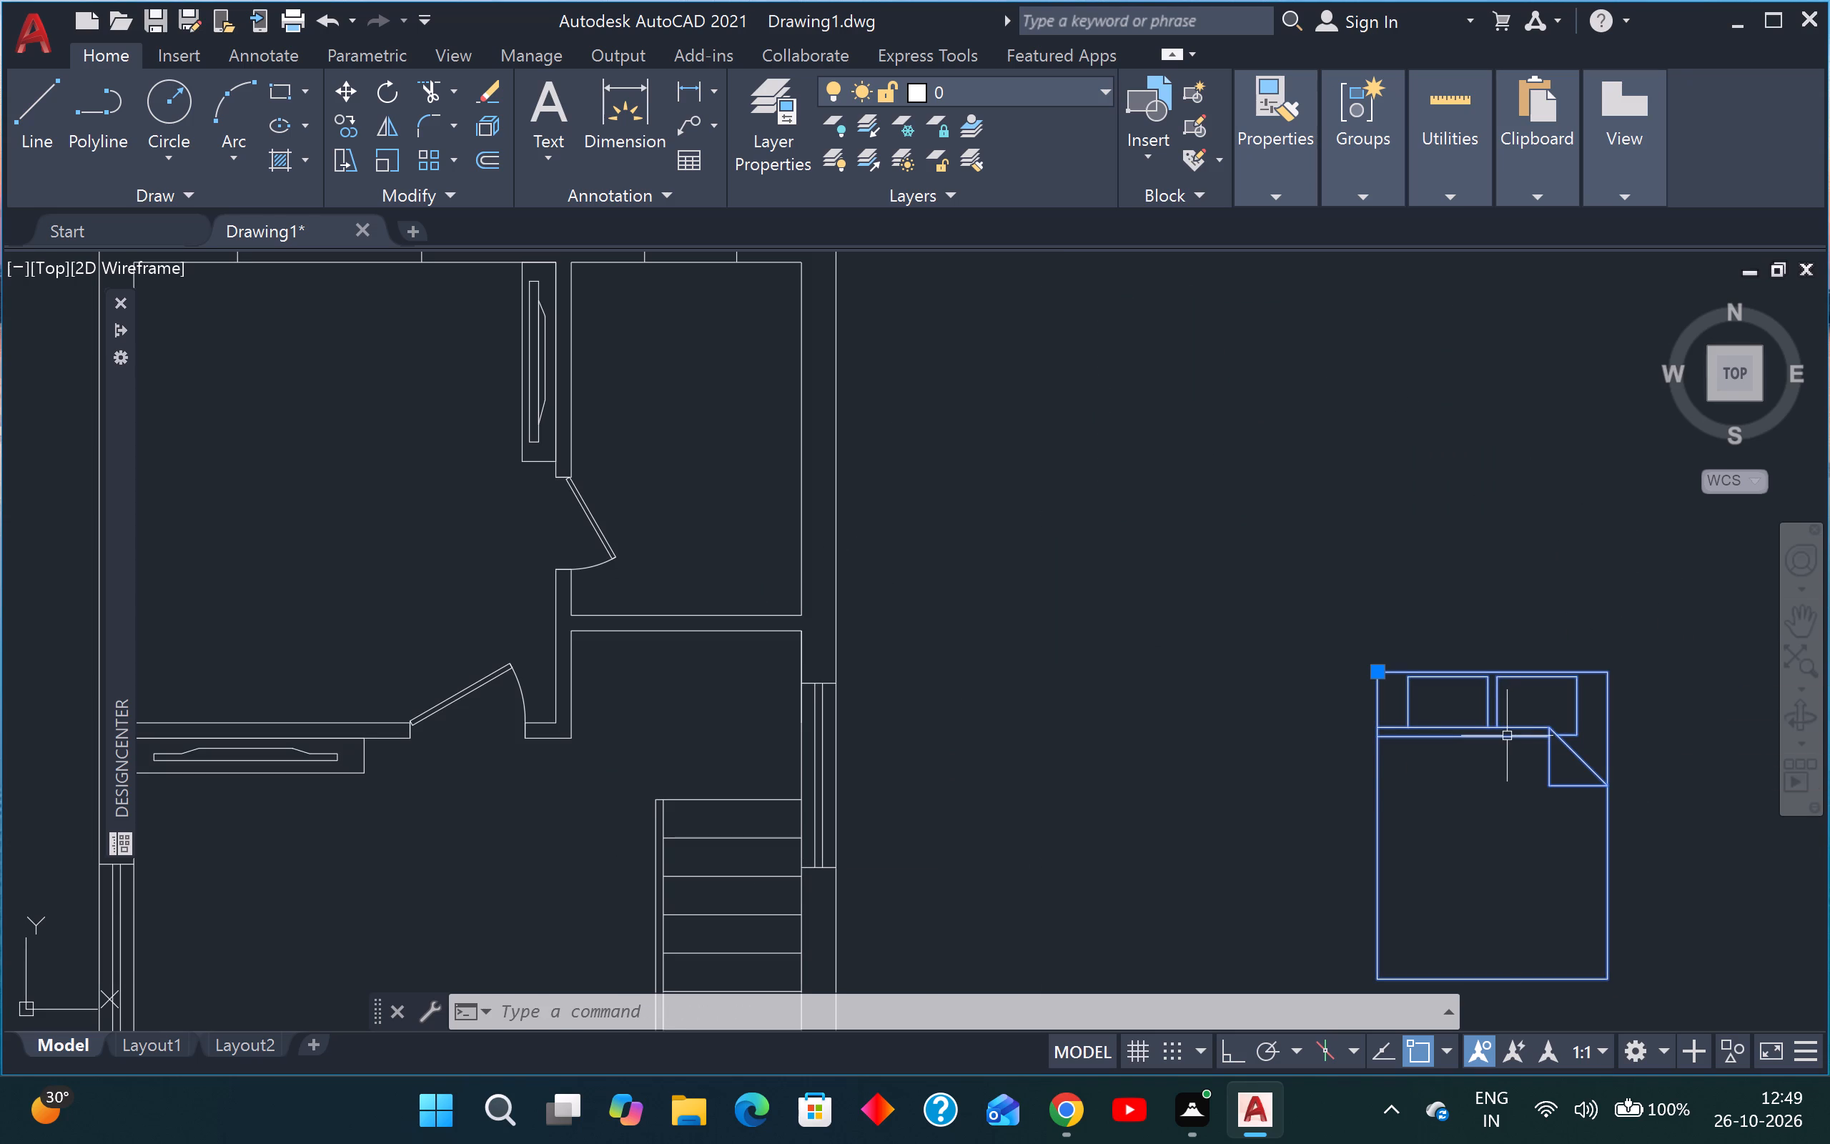
{"action": "type", "text": "ro"}
{"action": "key", "text": "Return"}
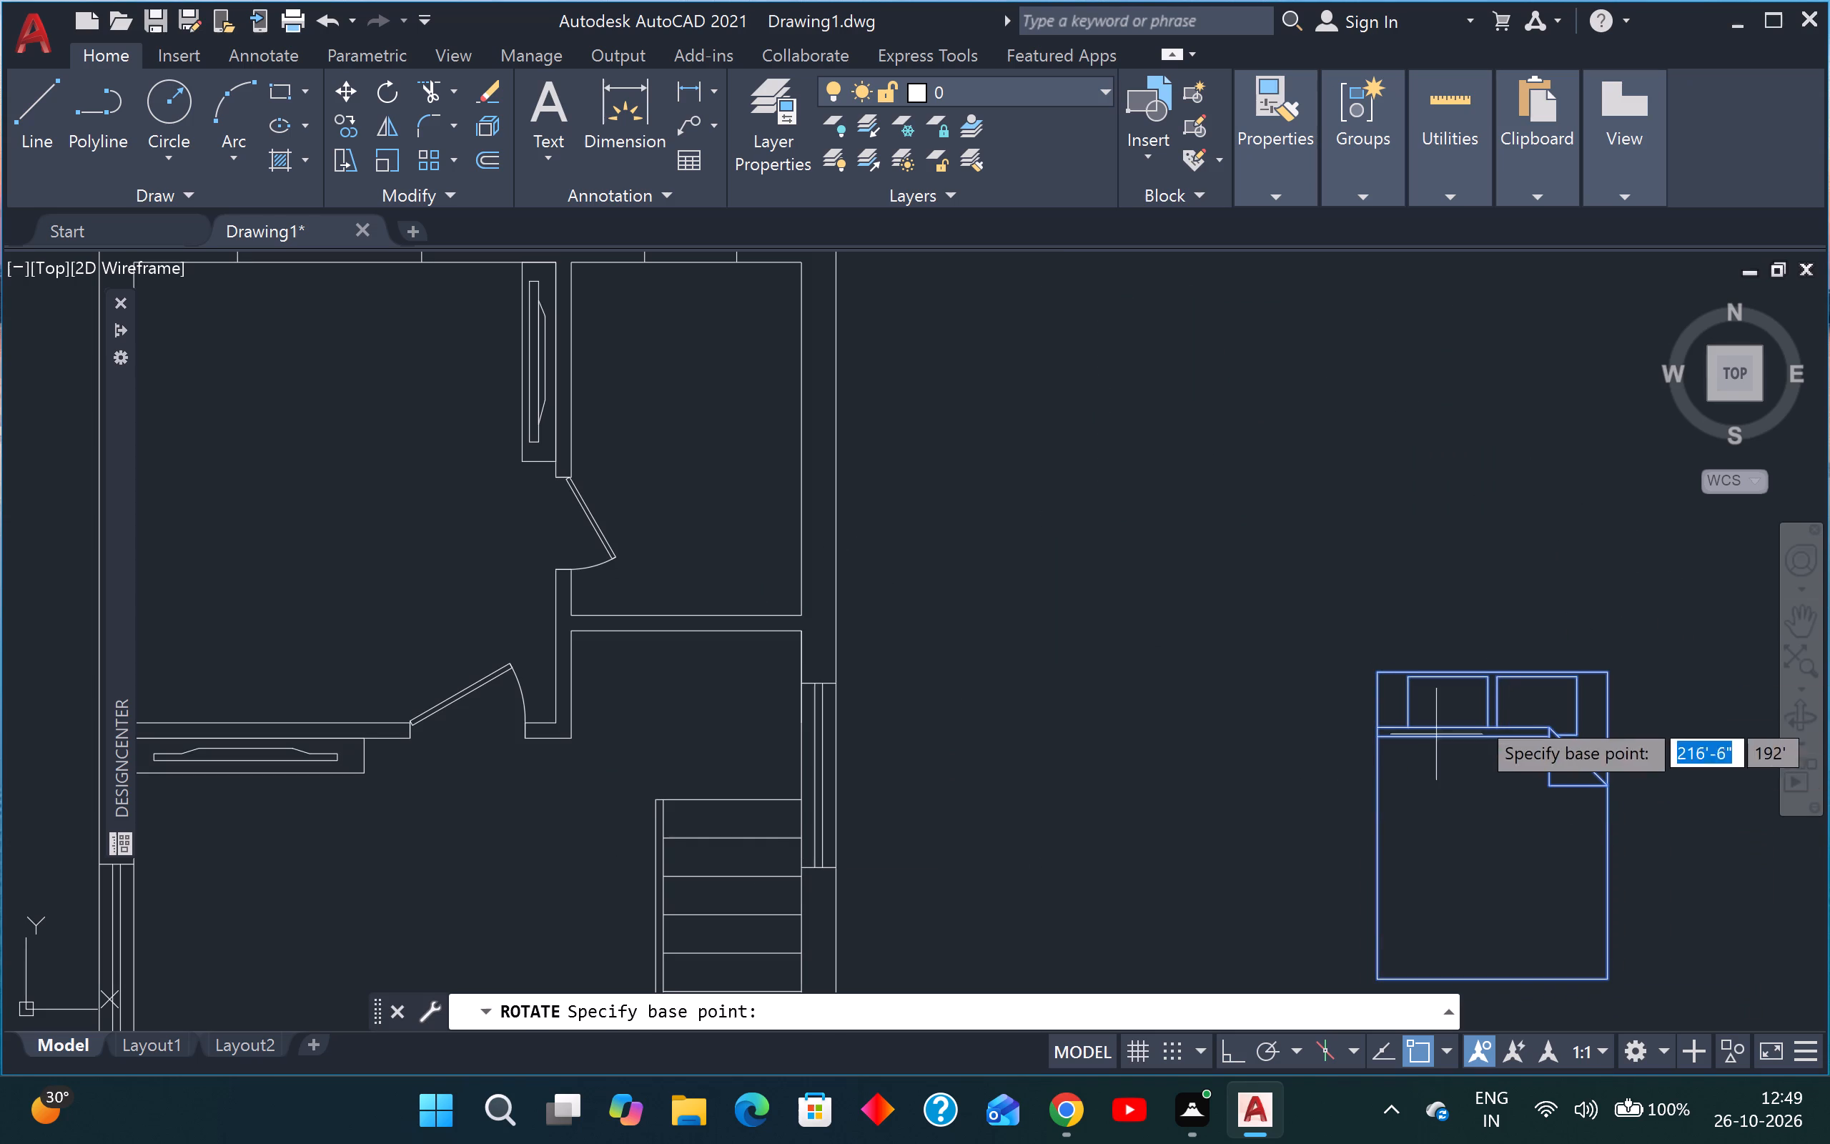
{"action": "left_click", "coordinate": [1606, 676]}
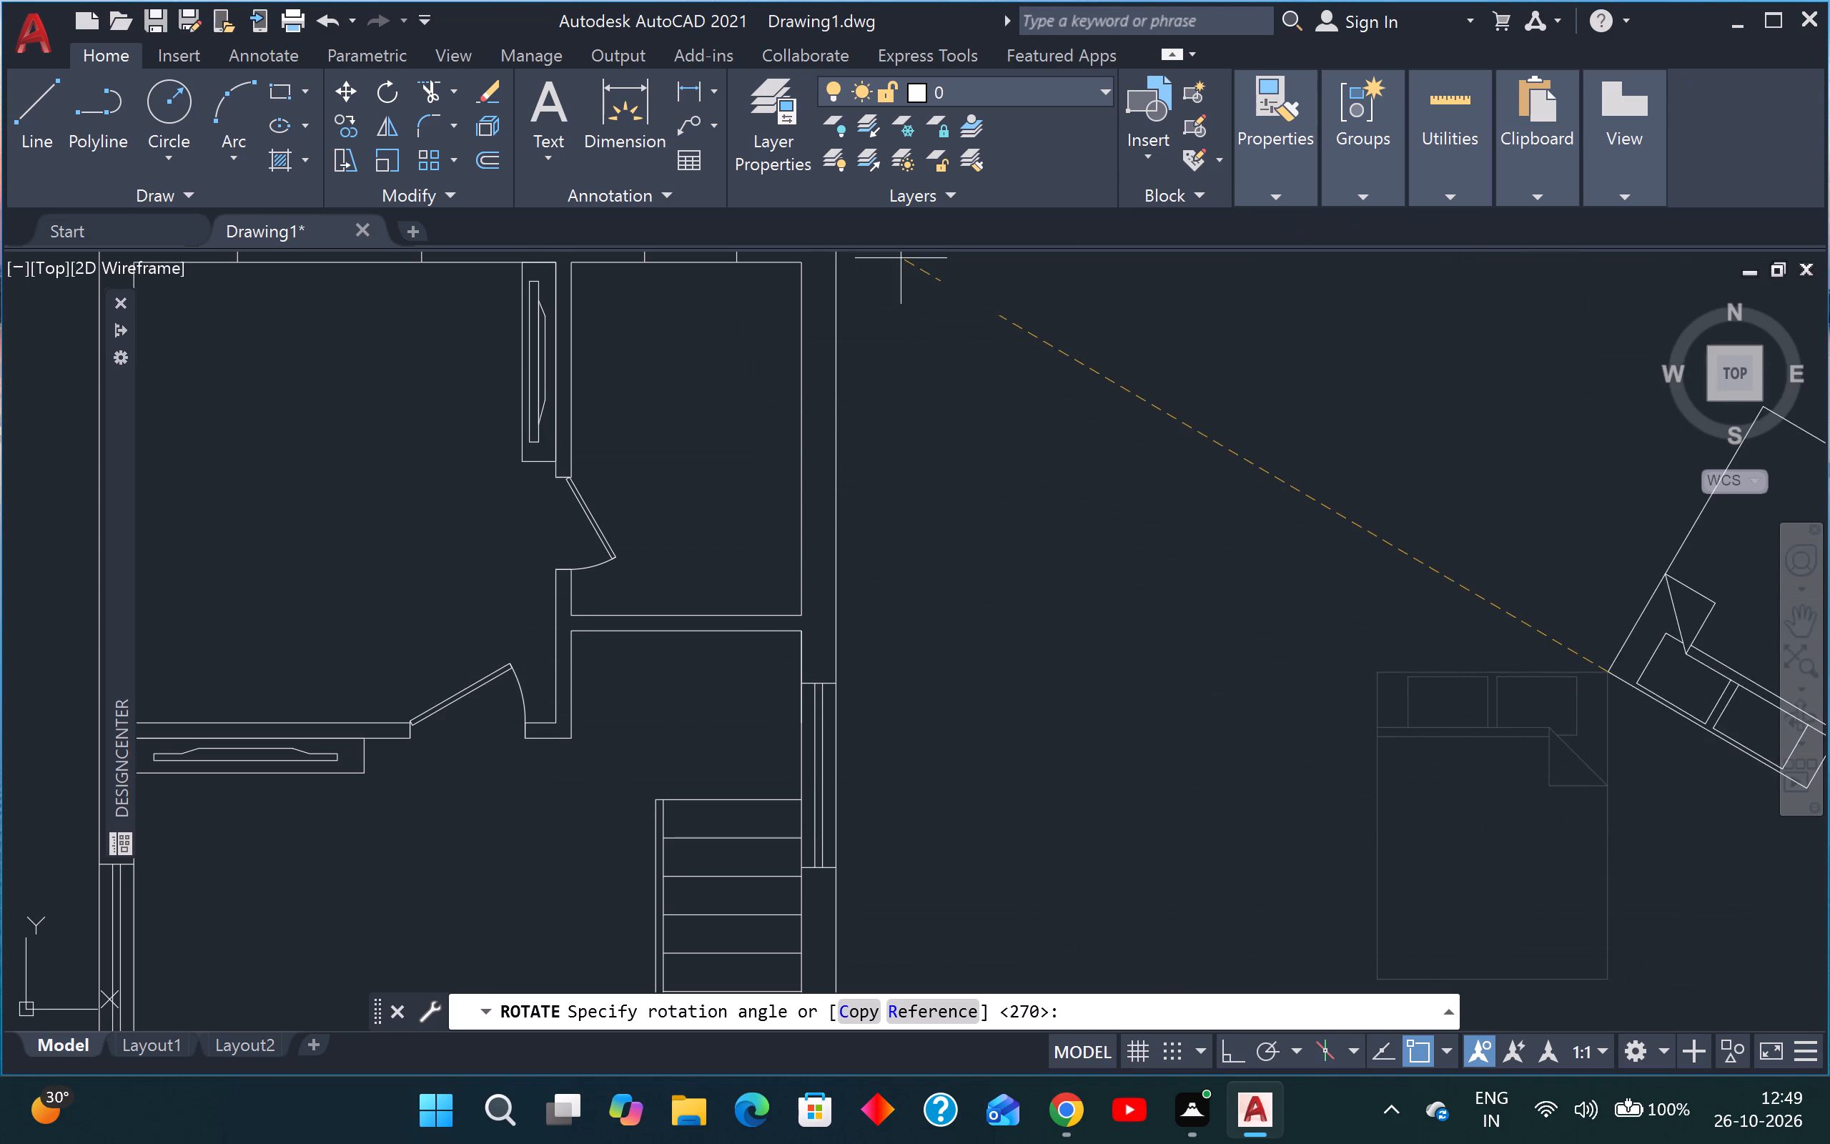
{"action": "key", "text": "F8"}
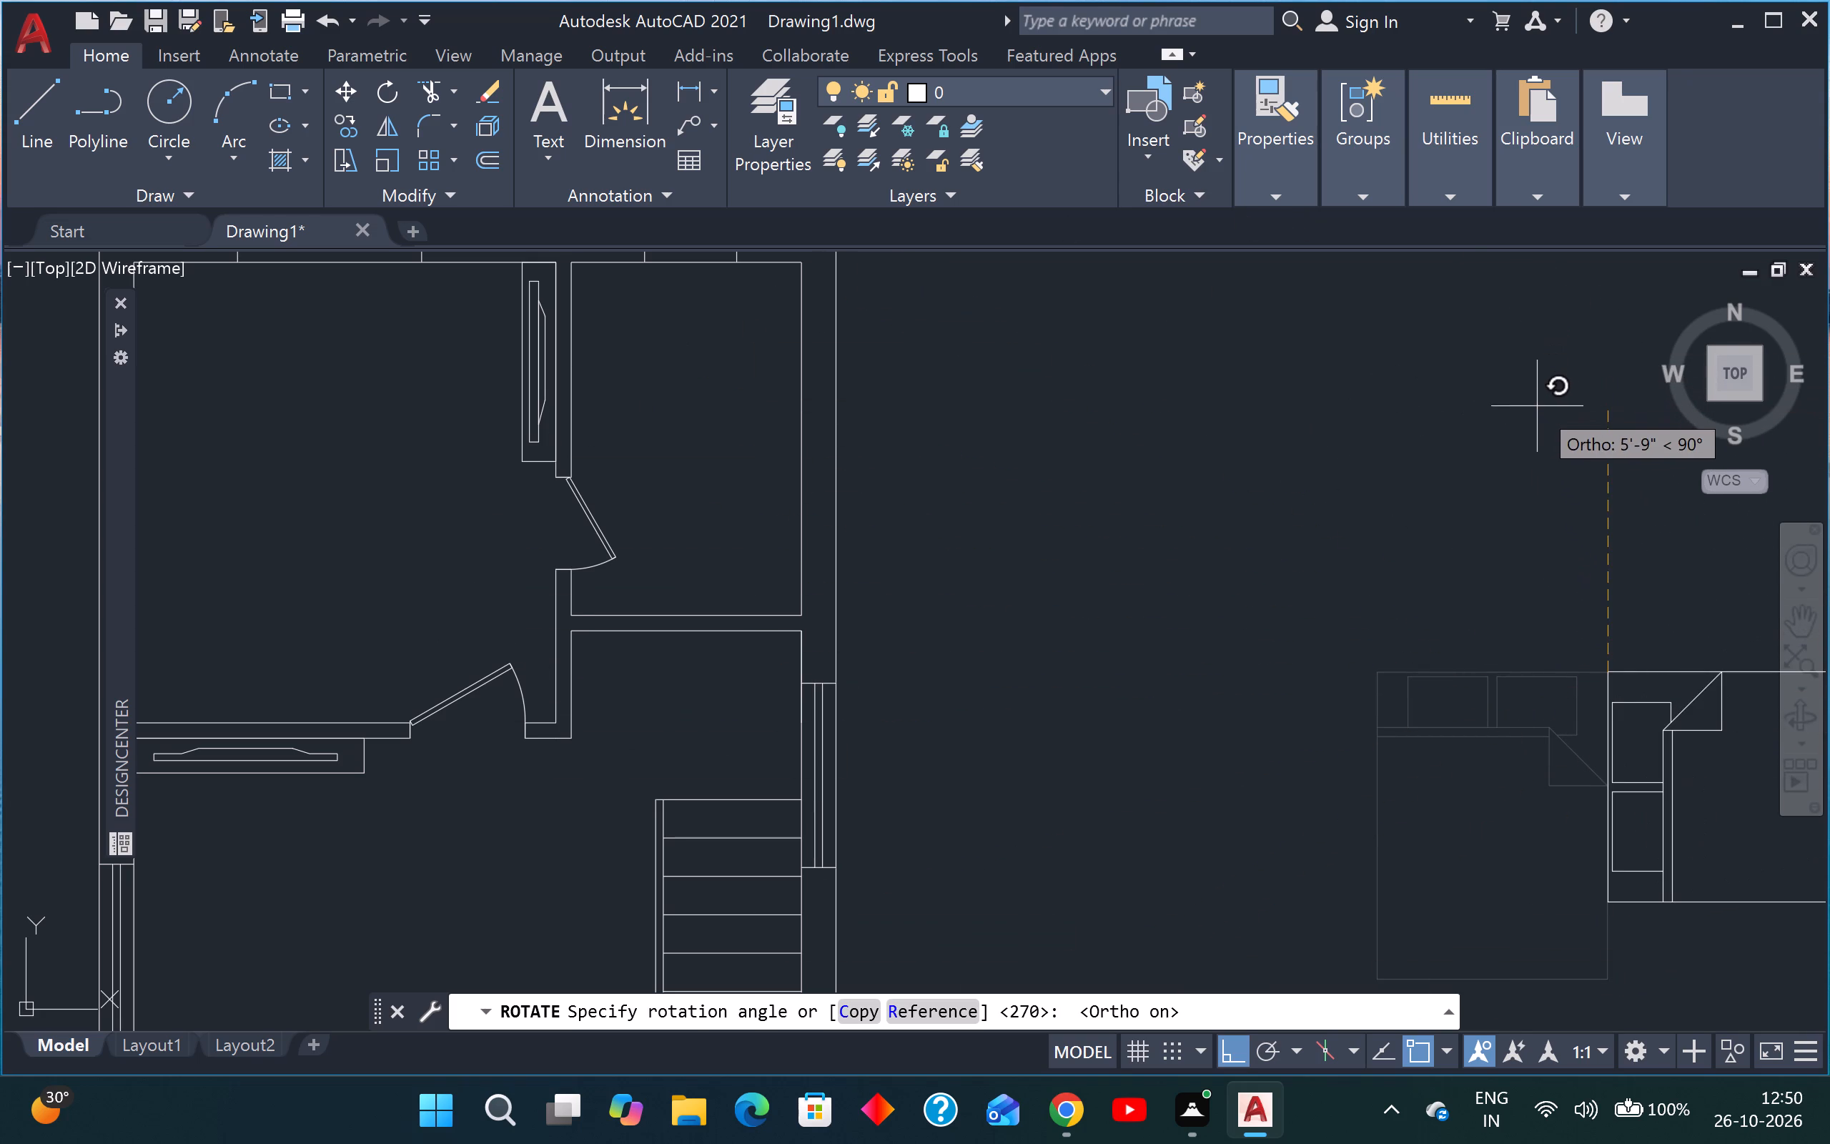
{"action": "left_click", "coordinate": [1559, 407]}
Copy the rotated bed into the northwest bedroom with Ortho off, setting its head close to the west wall.
{"action": "scroll", "coordinate": [1566, 548], "scroll_direction": "down", "scroll_amount": 4}
{"action": "scroll", "coordinate": [1617, 551], "scroll_direction": "up", "scroll_amount": 1}
{"action": "middle_click_drag", "start_coordinate": [1604, 553], "coordinate": [1385, 643]}
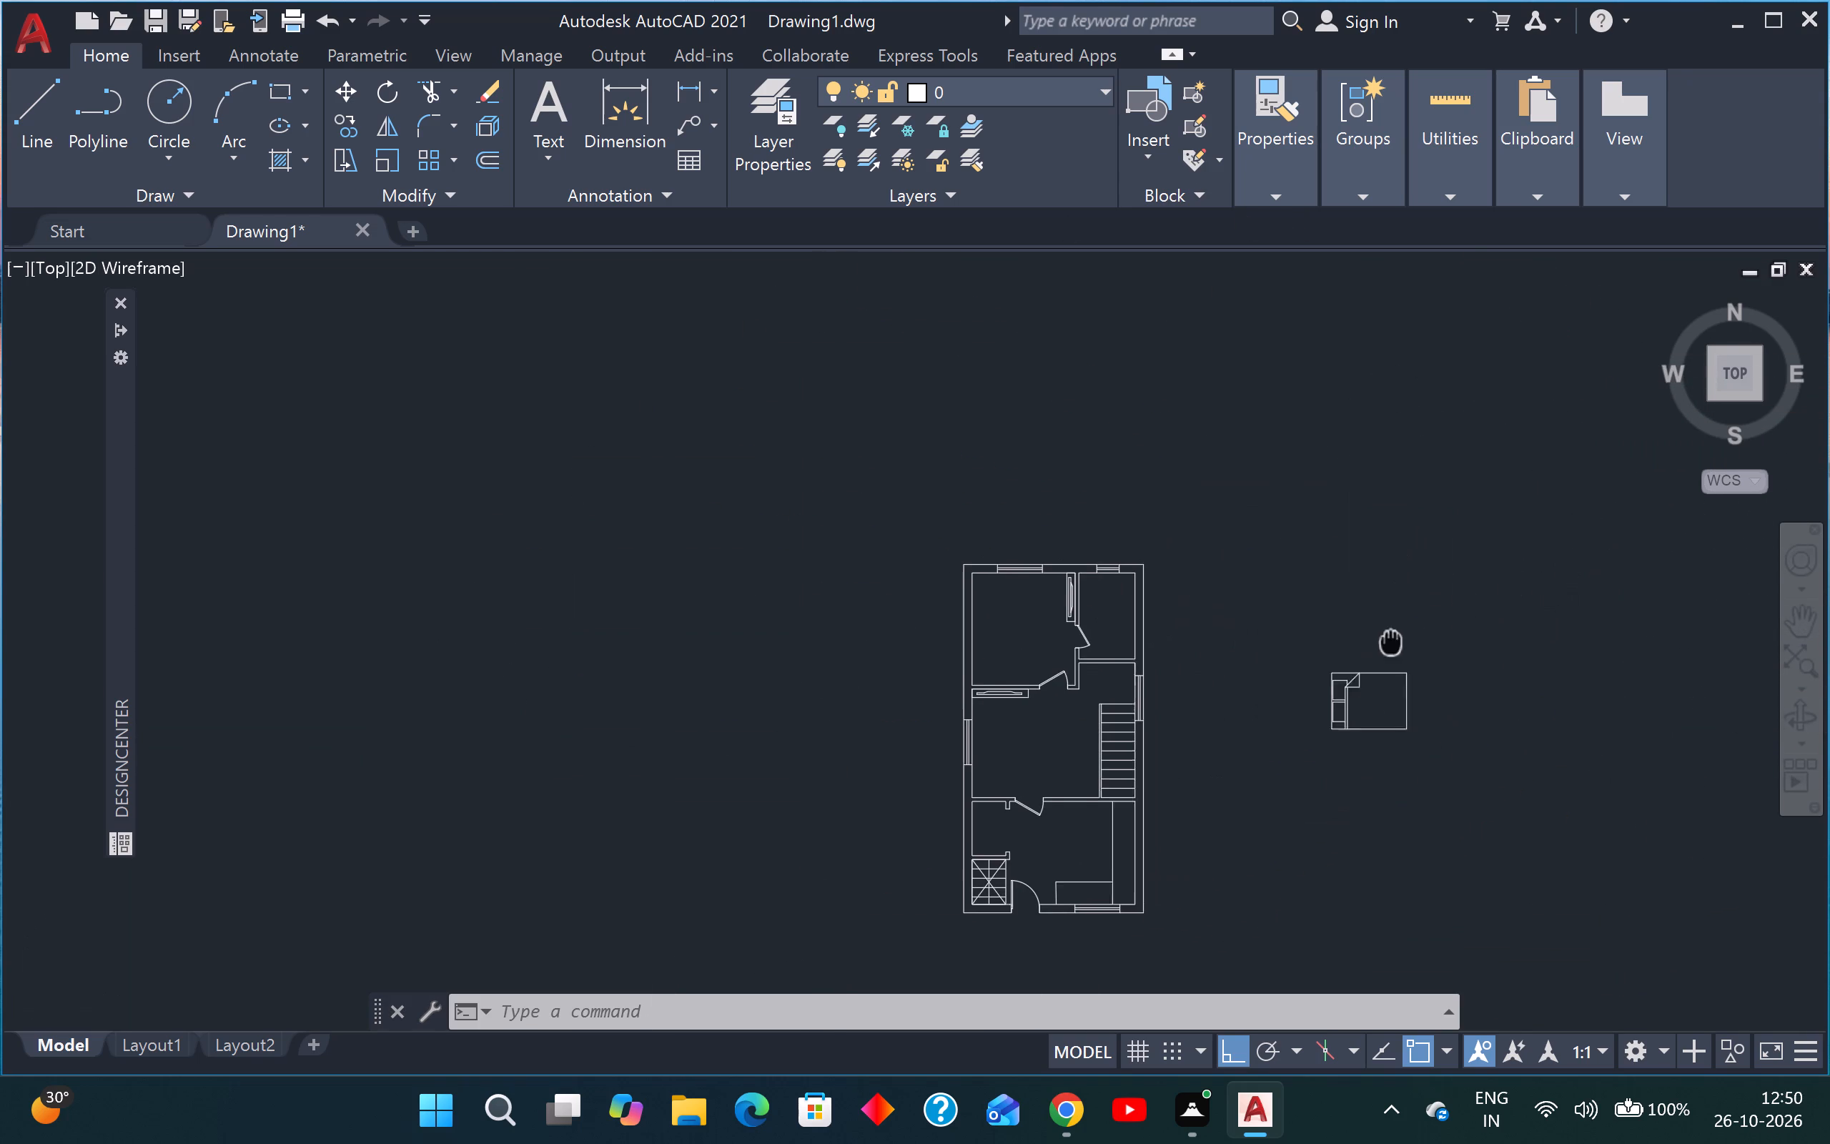
{"action": "middle_click_drag", "start_coordinate": [1385, 643], "coordinate": [1379, 646]}
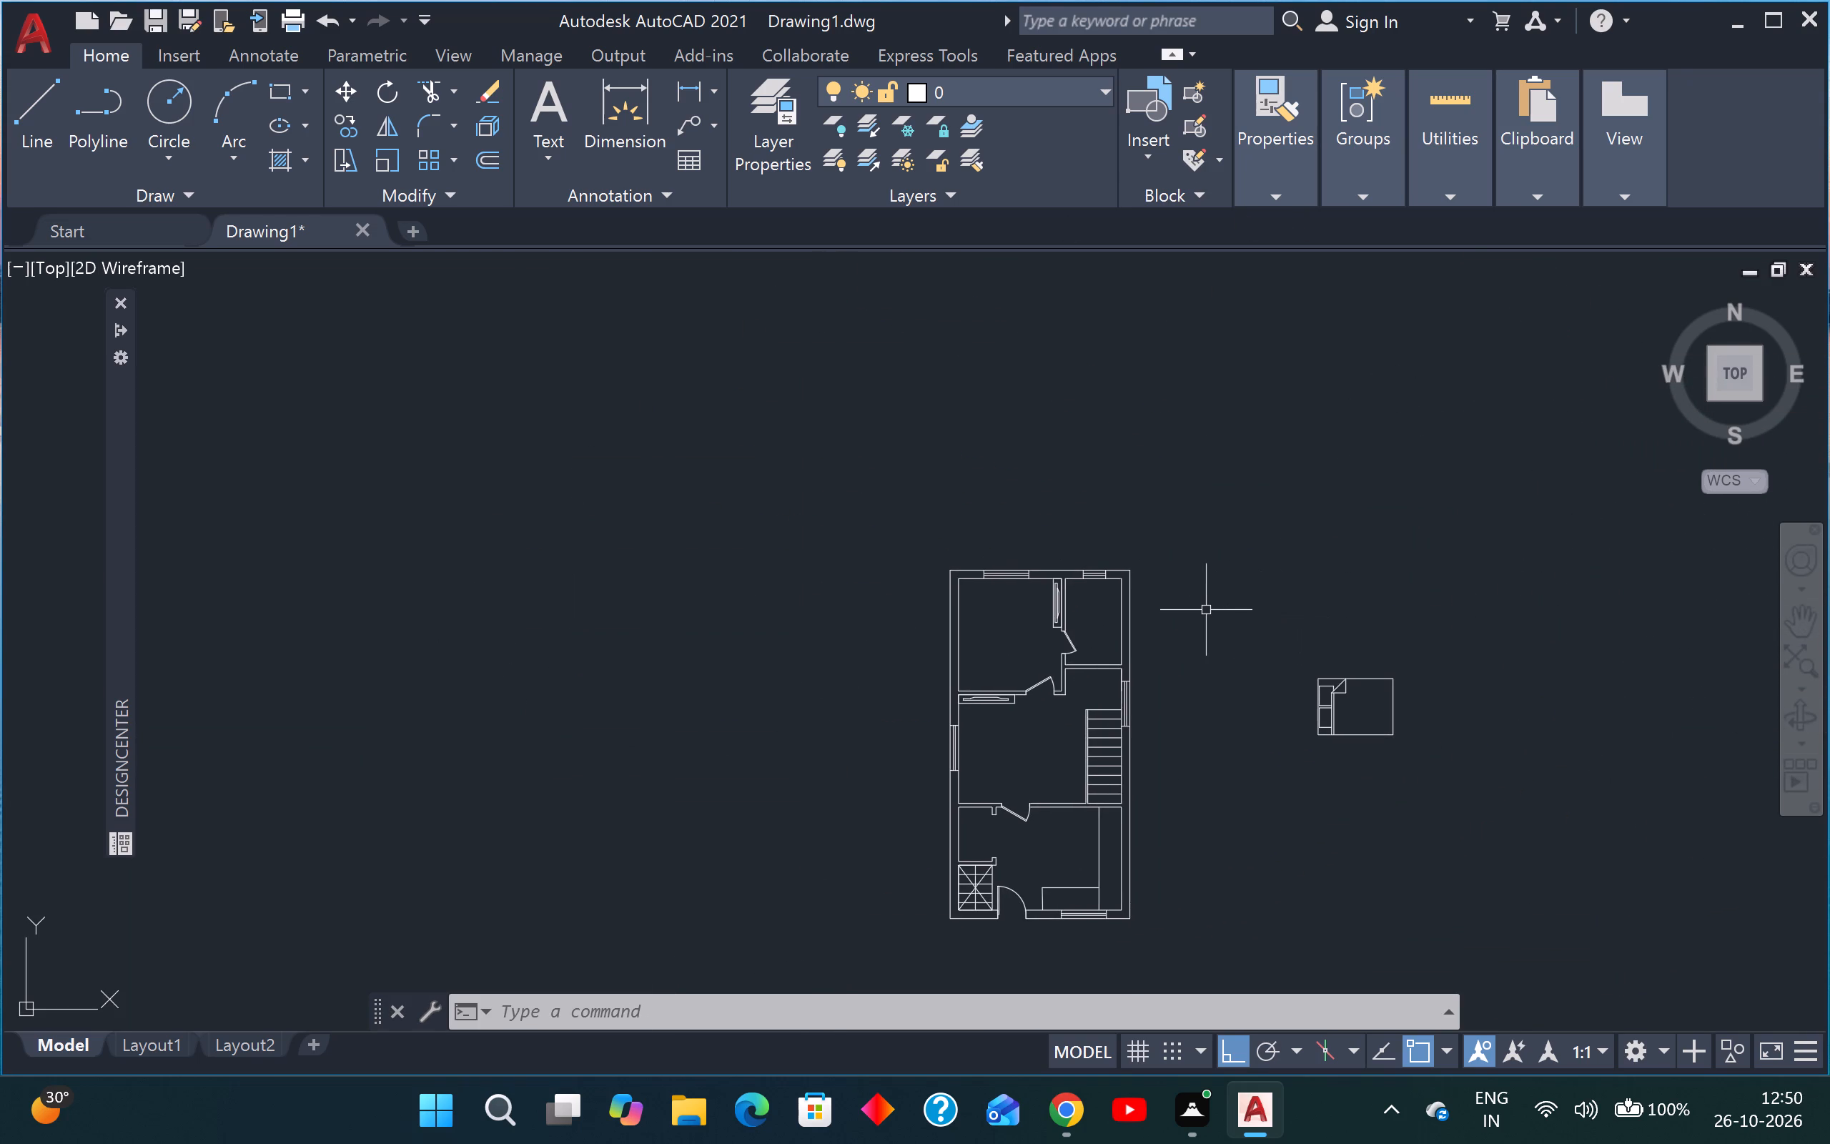
{"action": "key", "text": "Escape"}
{"action": "key", "text": "Escape"}
{"action": "scroll", "coordinate": [1161, 679], "scroll_direction": "up", "scroll_amount": 2}
{"action": "left_click_drag", "start_coordinate": [1585, 603], "coordinate": [1589, 691]}
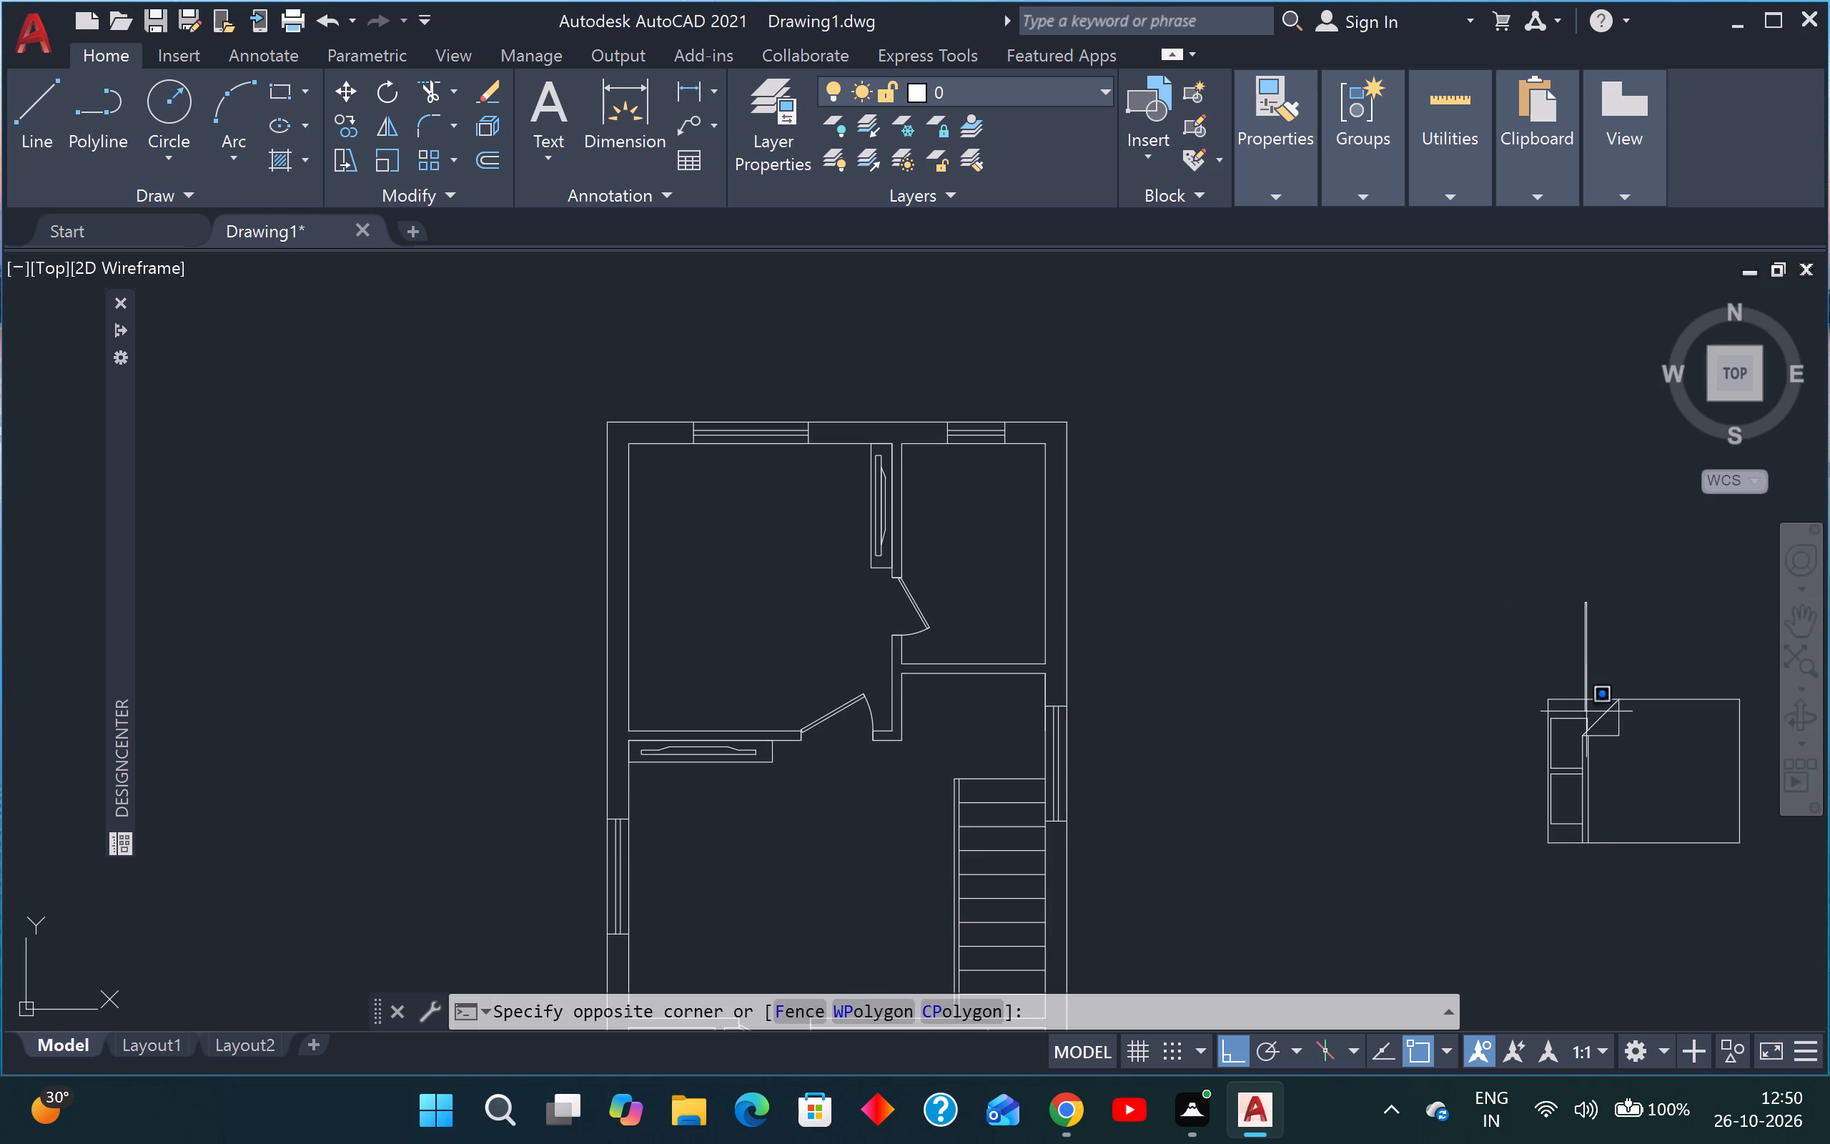
{"action": "left_click", "coordinate": [1384, 962]}
{"action": "key", "text": "c"}
{"action": "key", "text": "o"}
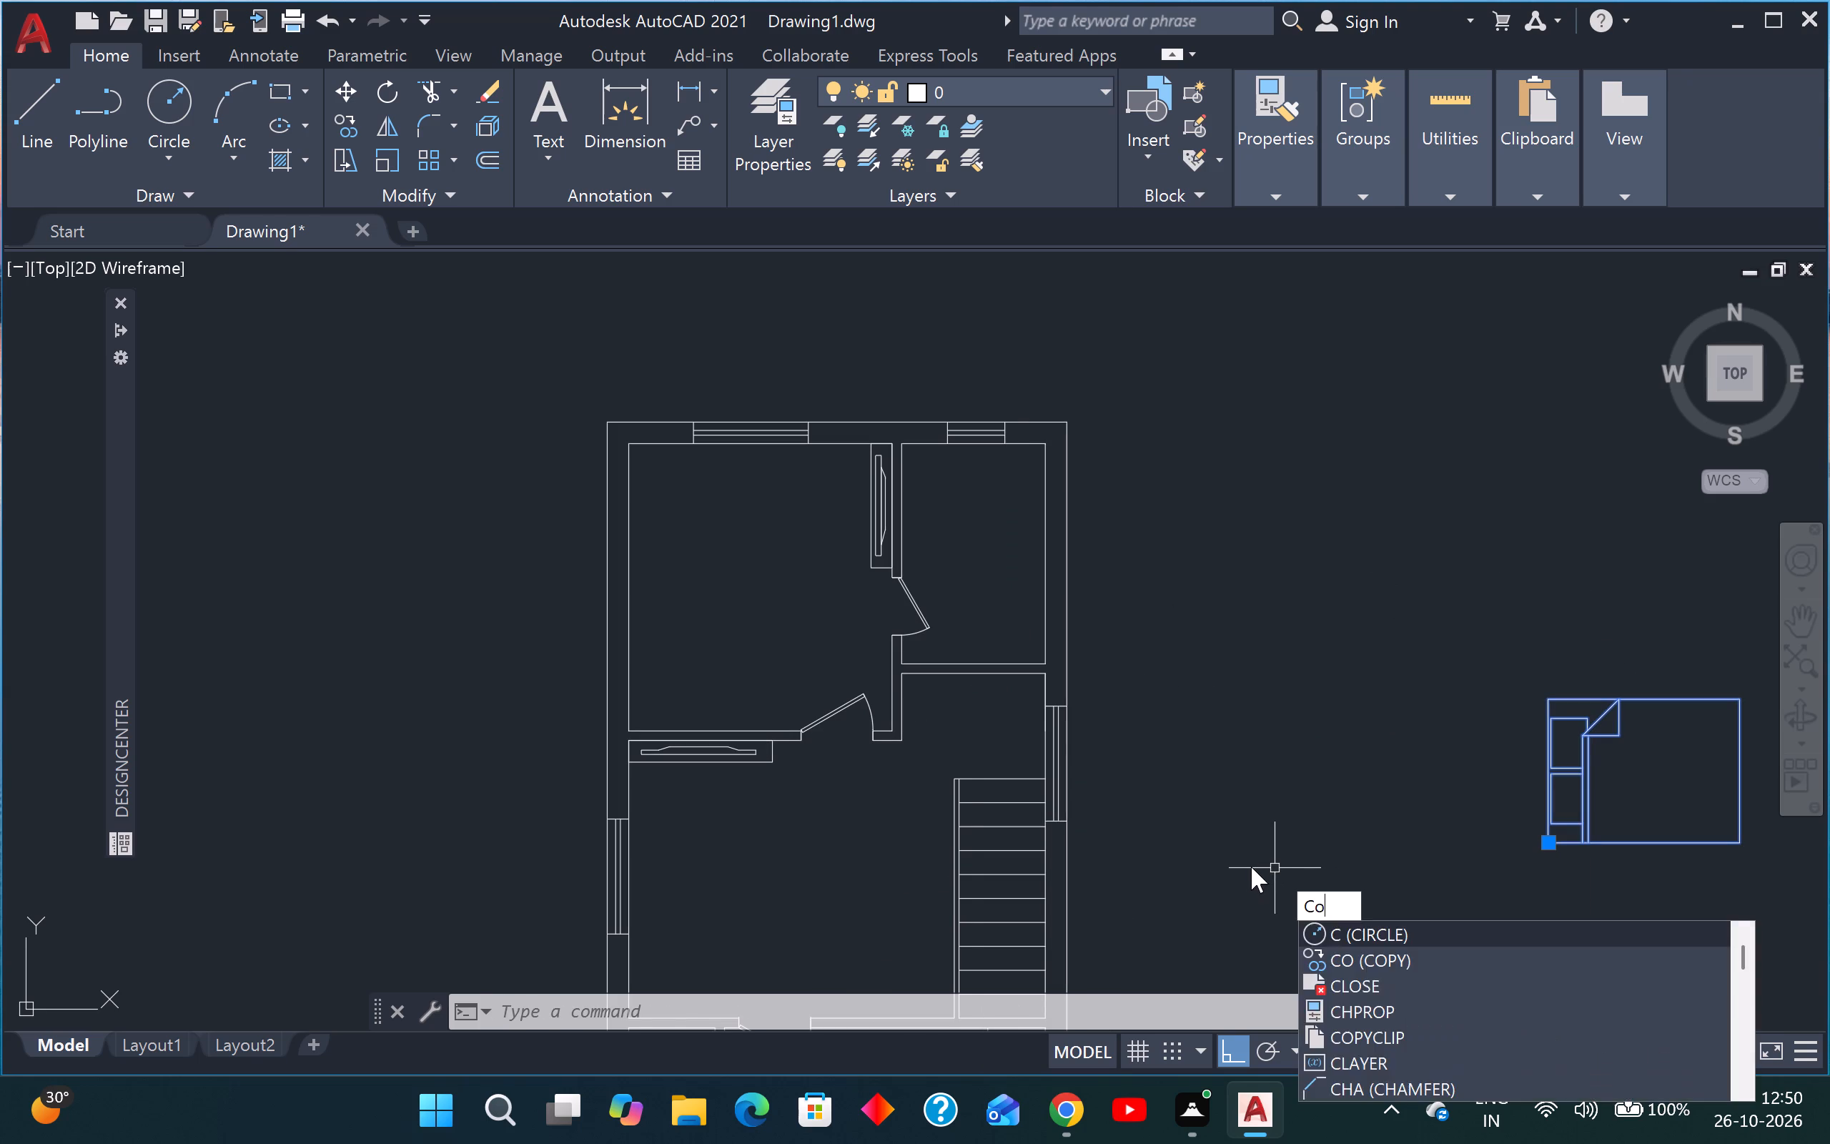
{"action": "key", "text": "Return"}
{"action": "left_click", "coordinate": [1662, 766]}
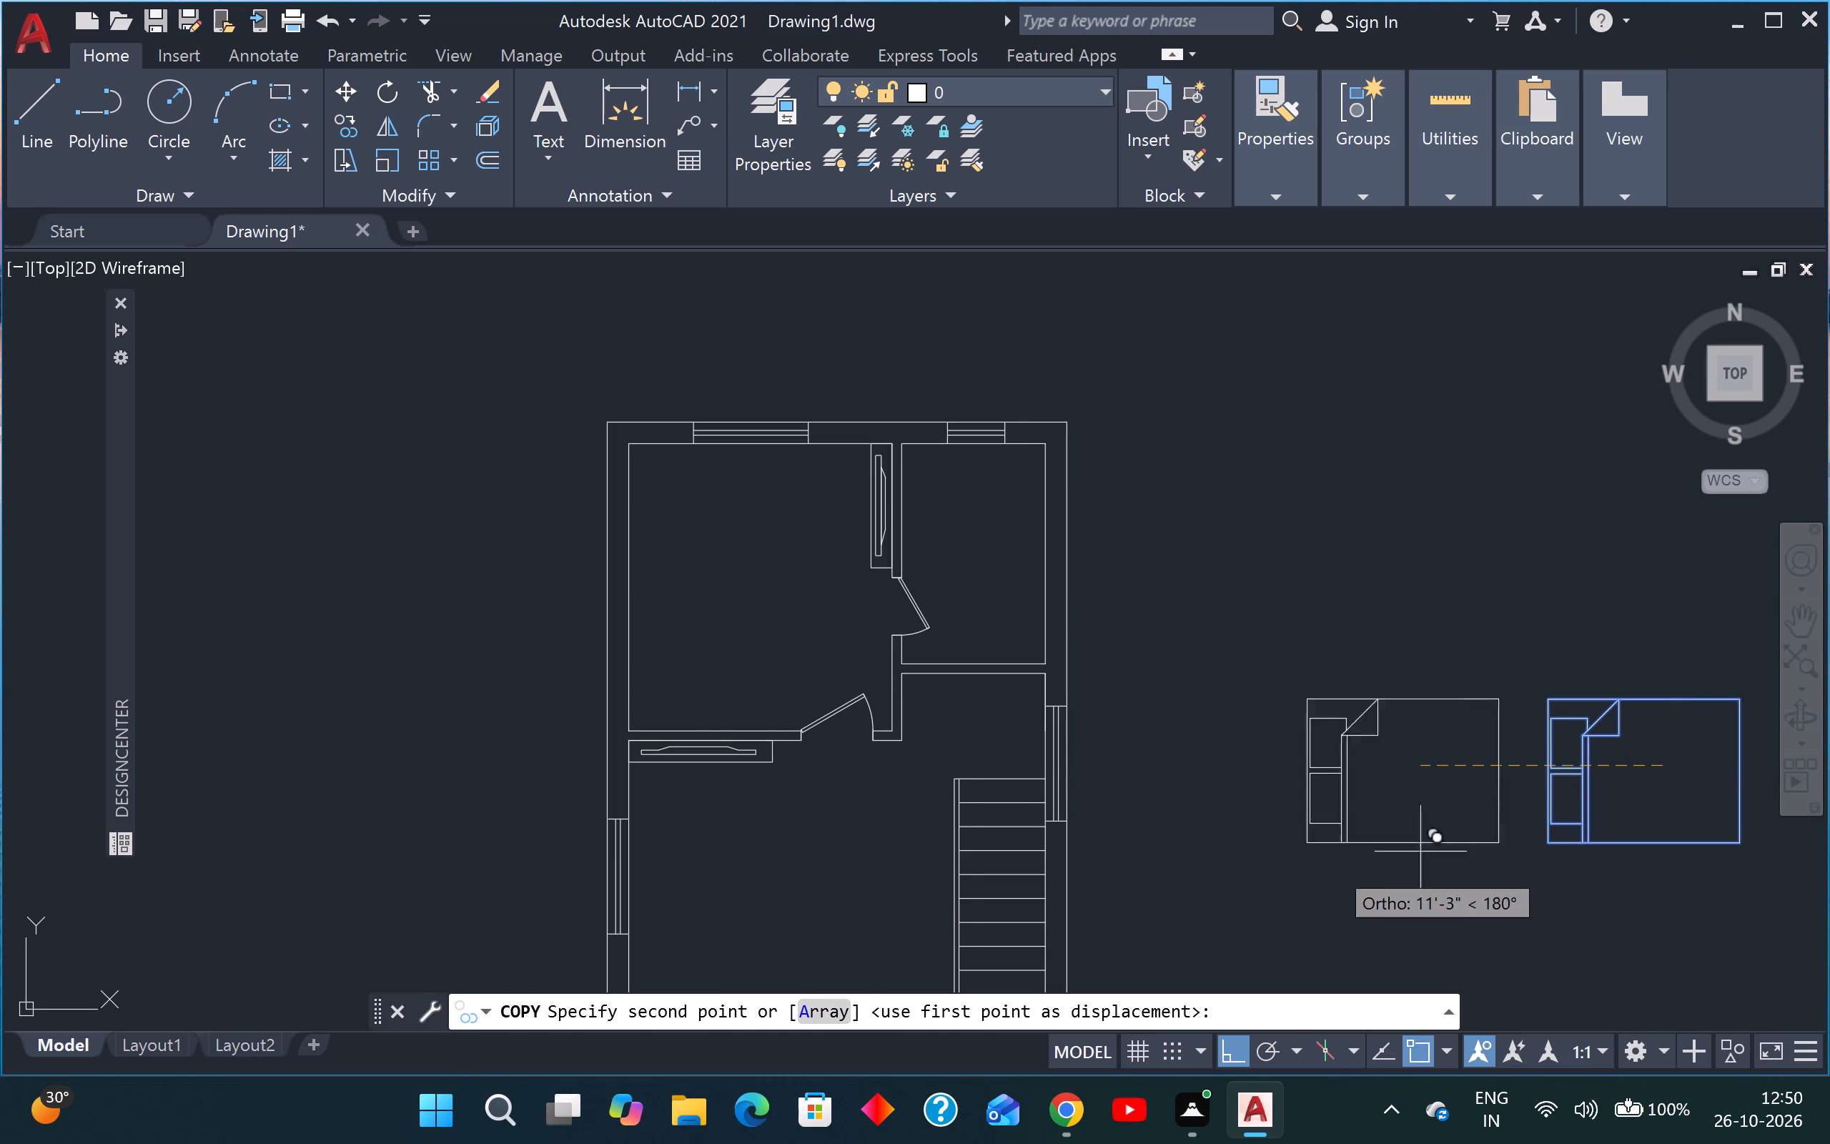
{"action": "key", "text": "F8"}
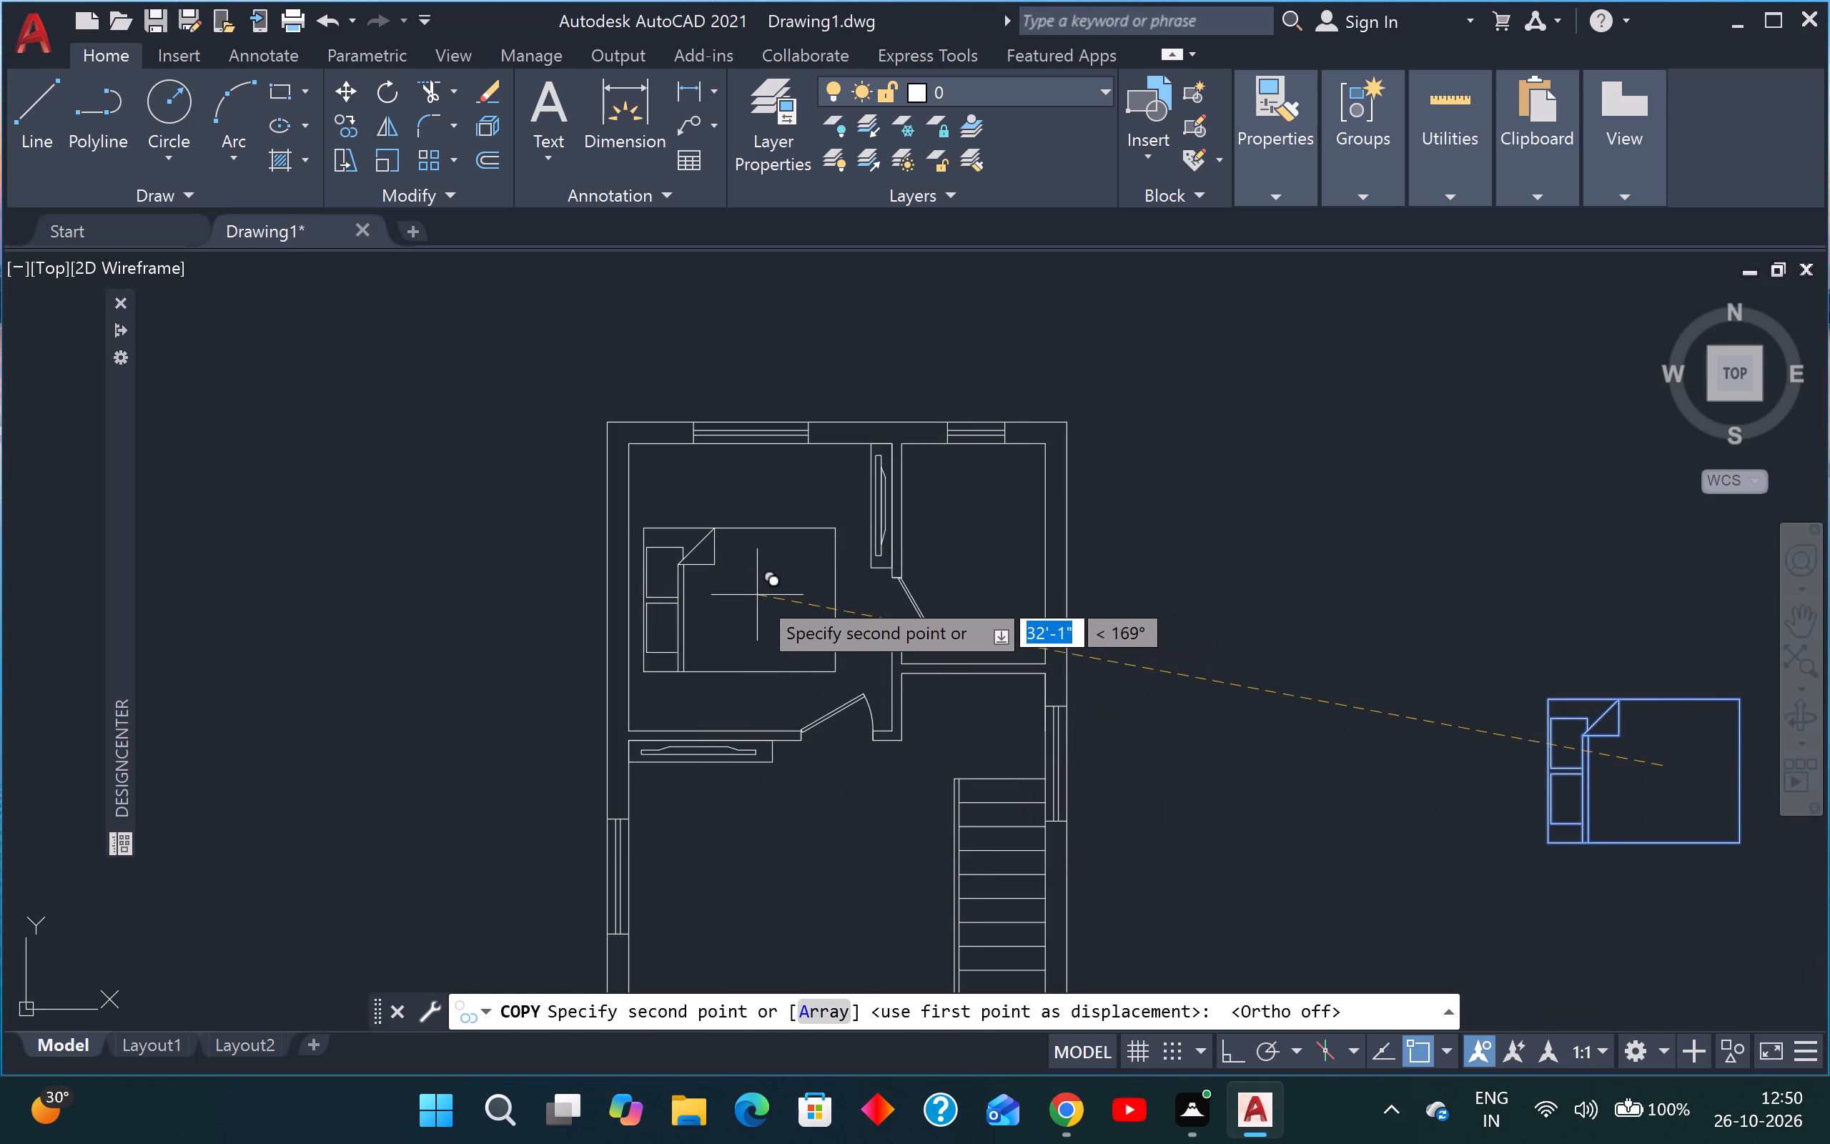
{"action": "scroll", "coordinate": [753, 583], "scroll_direction": "up", "scroll_amount": 1}
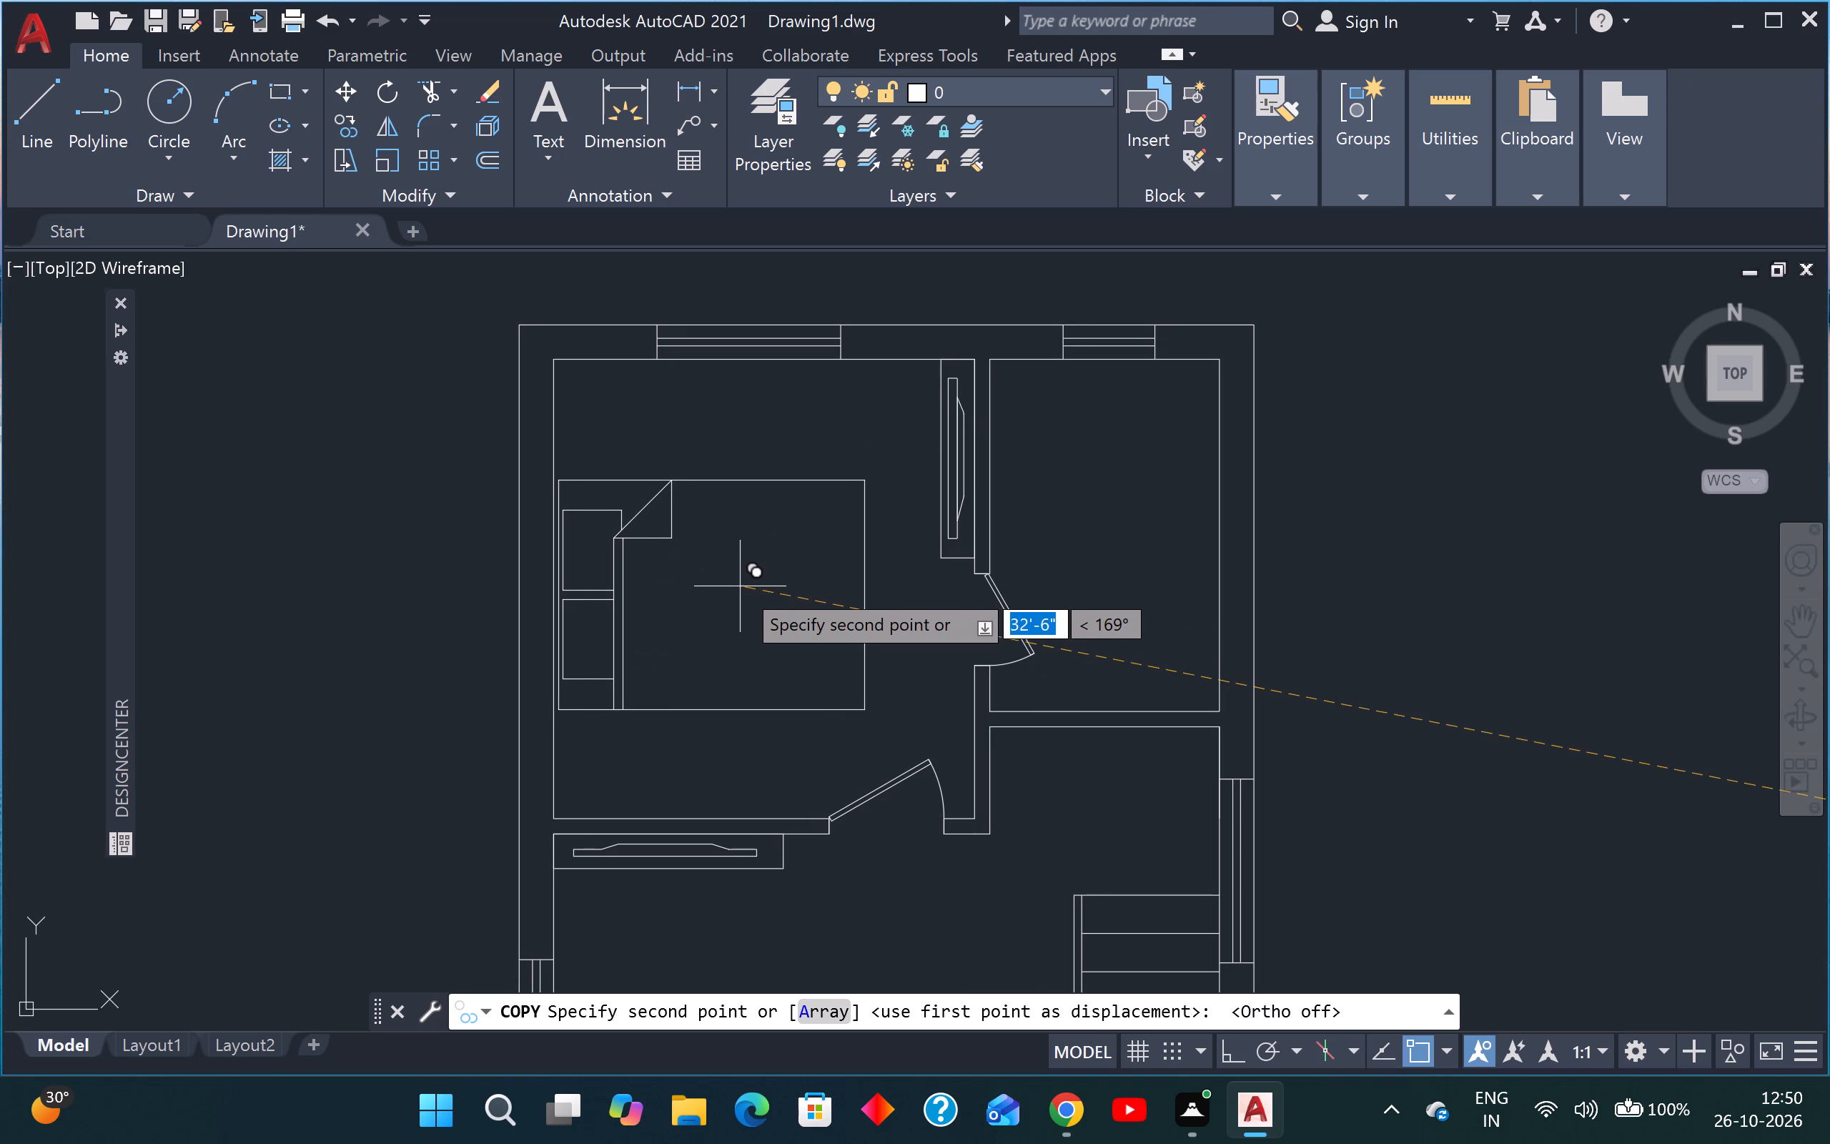
{"action": "left_click", "coordinate": [741, 586]}
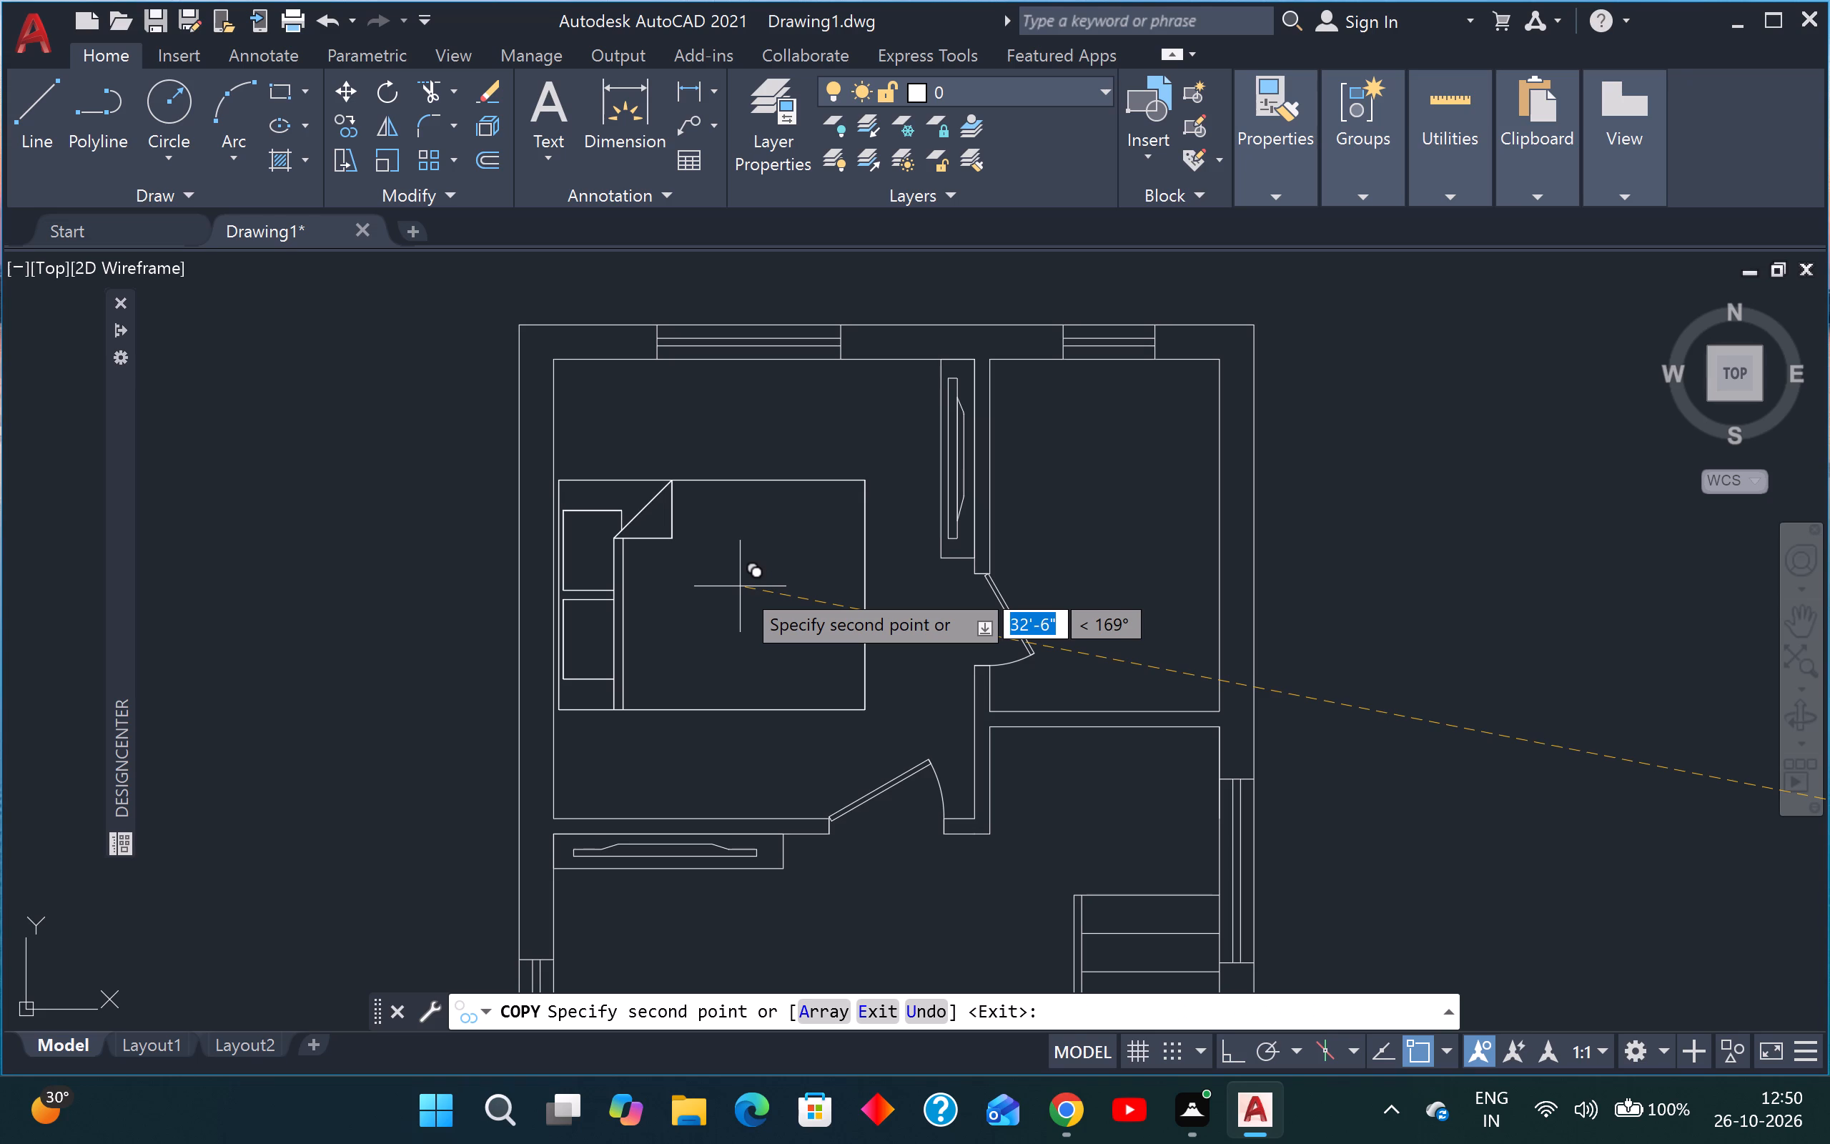
{"action": "key", "text": "Escape"}
{"action": "key", "text": "Escape"}
Draw a 1'6" by 1'6" bedside table rectangle northward from the northwest corner of the bedroom's bed.
{"action": "type", "text": "rec"}
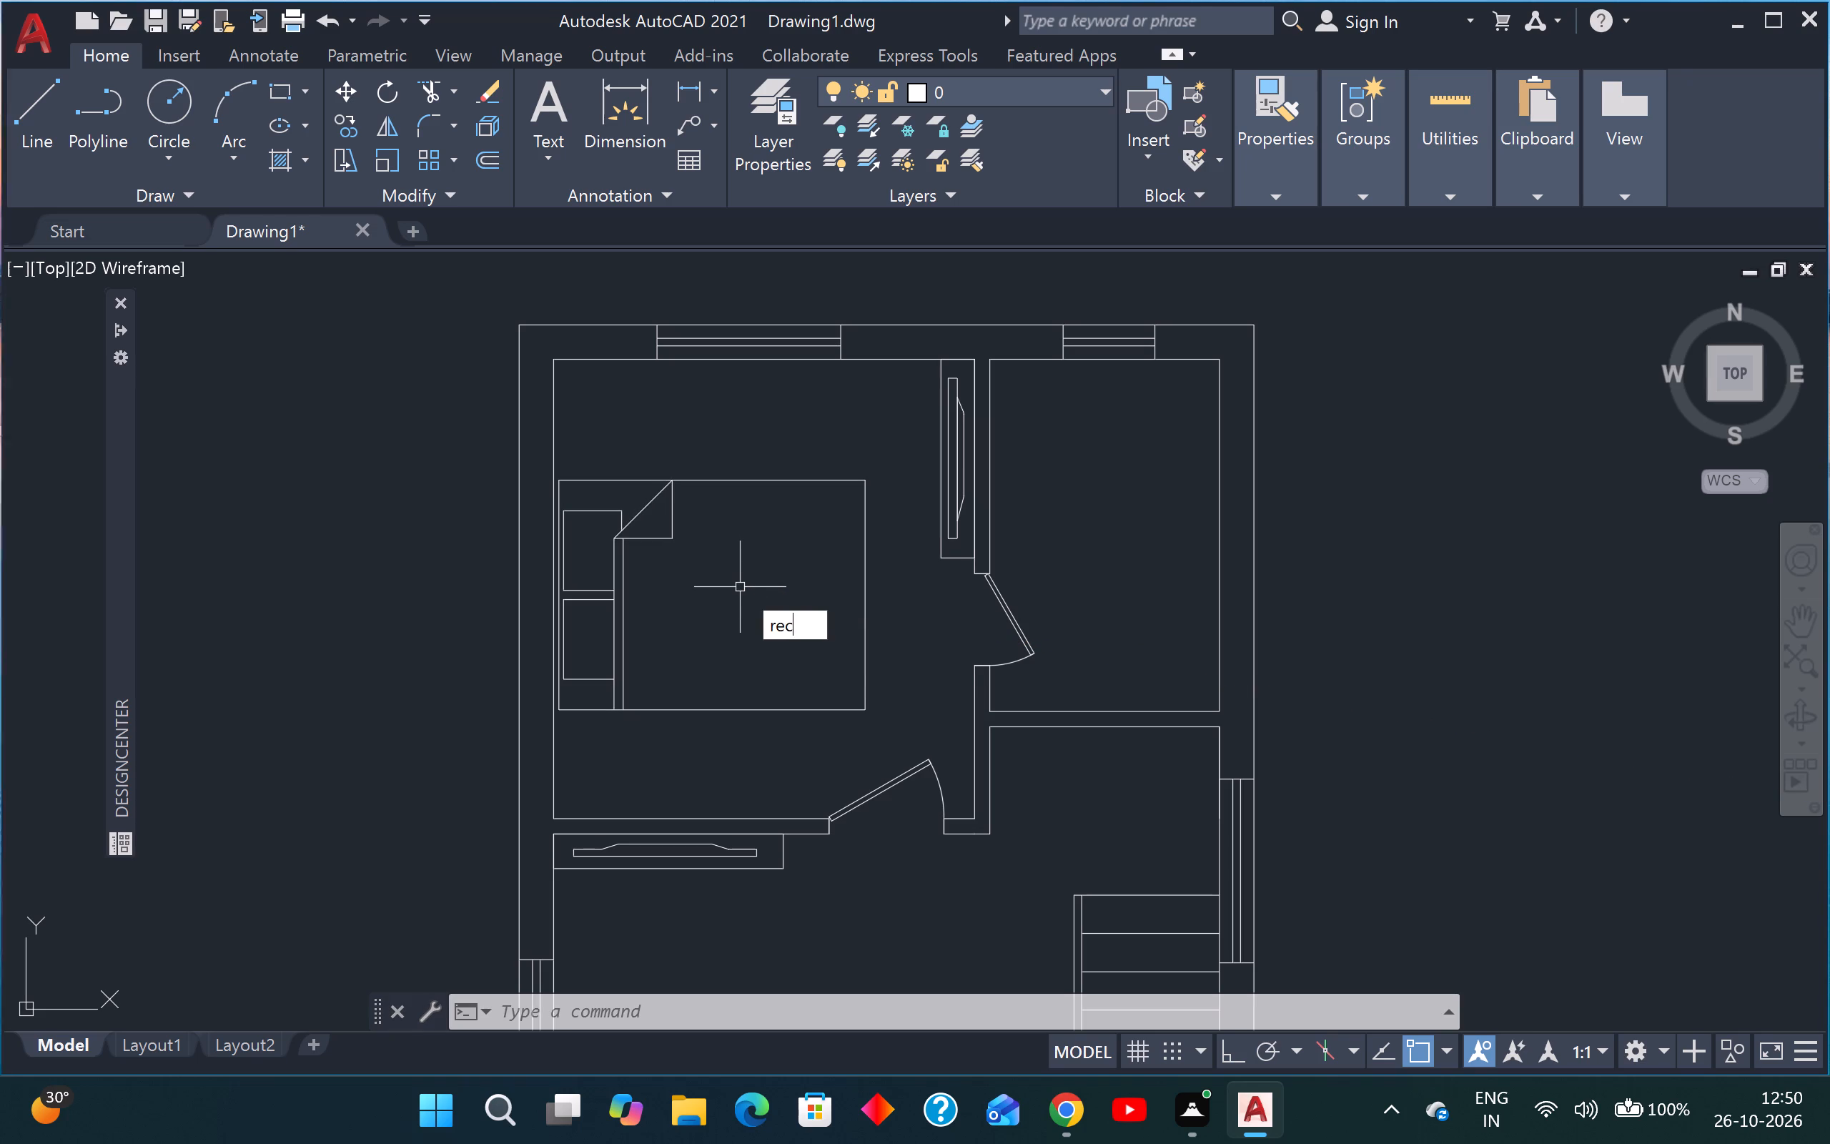
{"action": "key", "text": "space"}
{"action": "scroll", "coordinate": [621, 483], "scroll_direction": "up", "scroll_amount": 2}
{"action": "scroll", "coordinate": [427, 447], "scroll_direction": "up", "scroll_amount": 4}
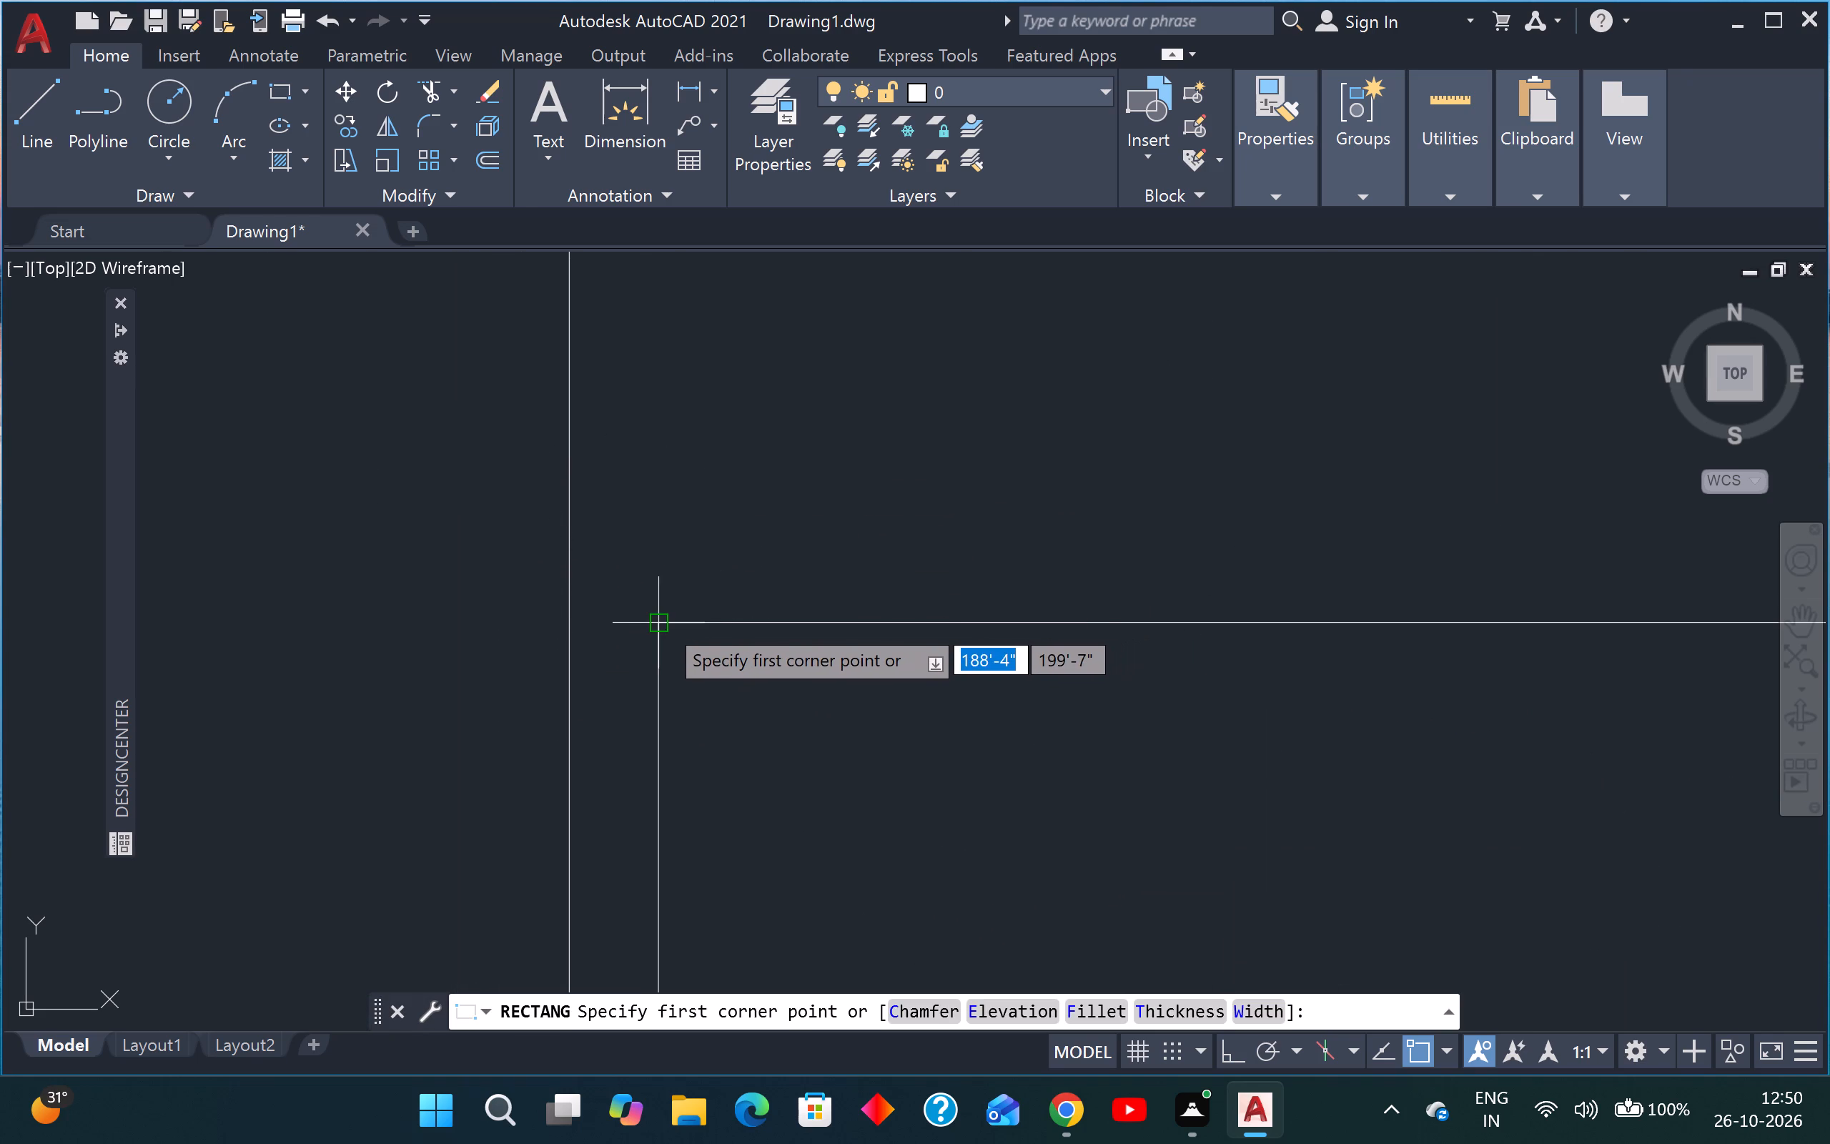
{"action": "left_click_drag", "start_coordinate": [662, 622], "coordinate": [668, 601]}
{"action": "scroll", "coordinate": [793, 455], "scroll_direction": "down", "scroll_amount": 2}
{"action": "scroll", "coordinate": [852, 420], "scroll_direction": "down", "scroll_amount": 3}
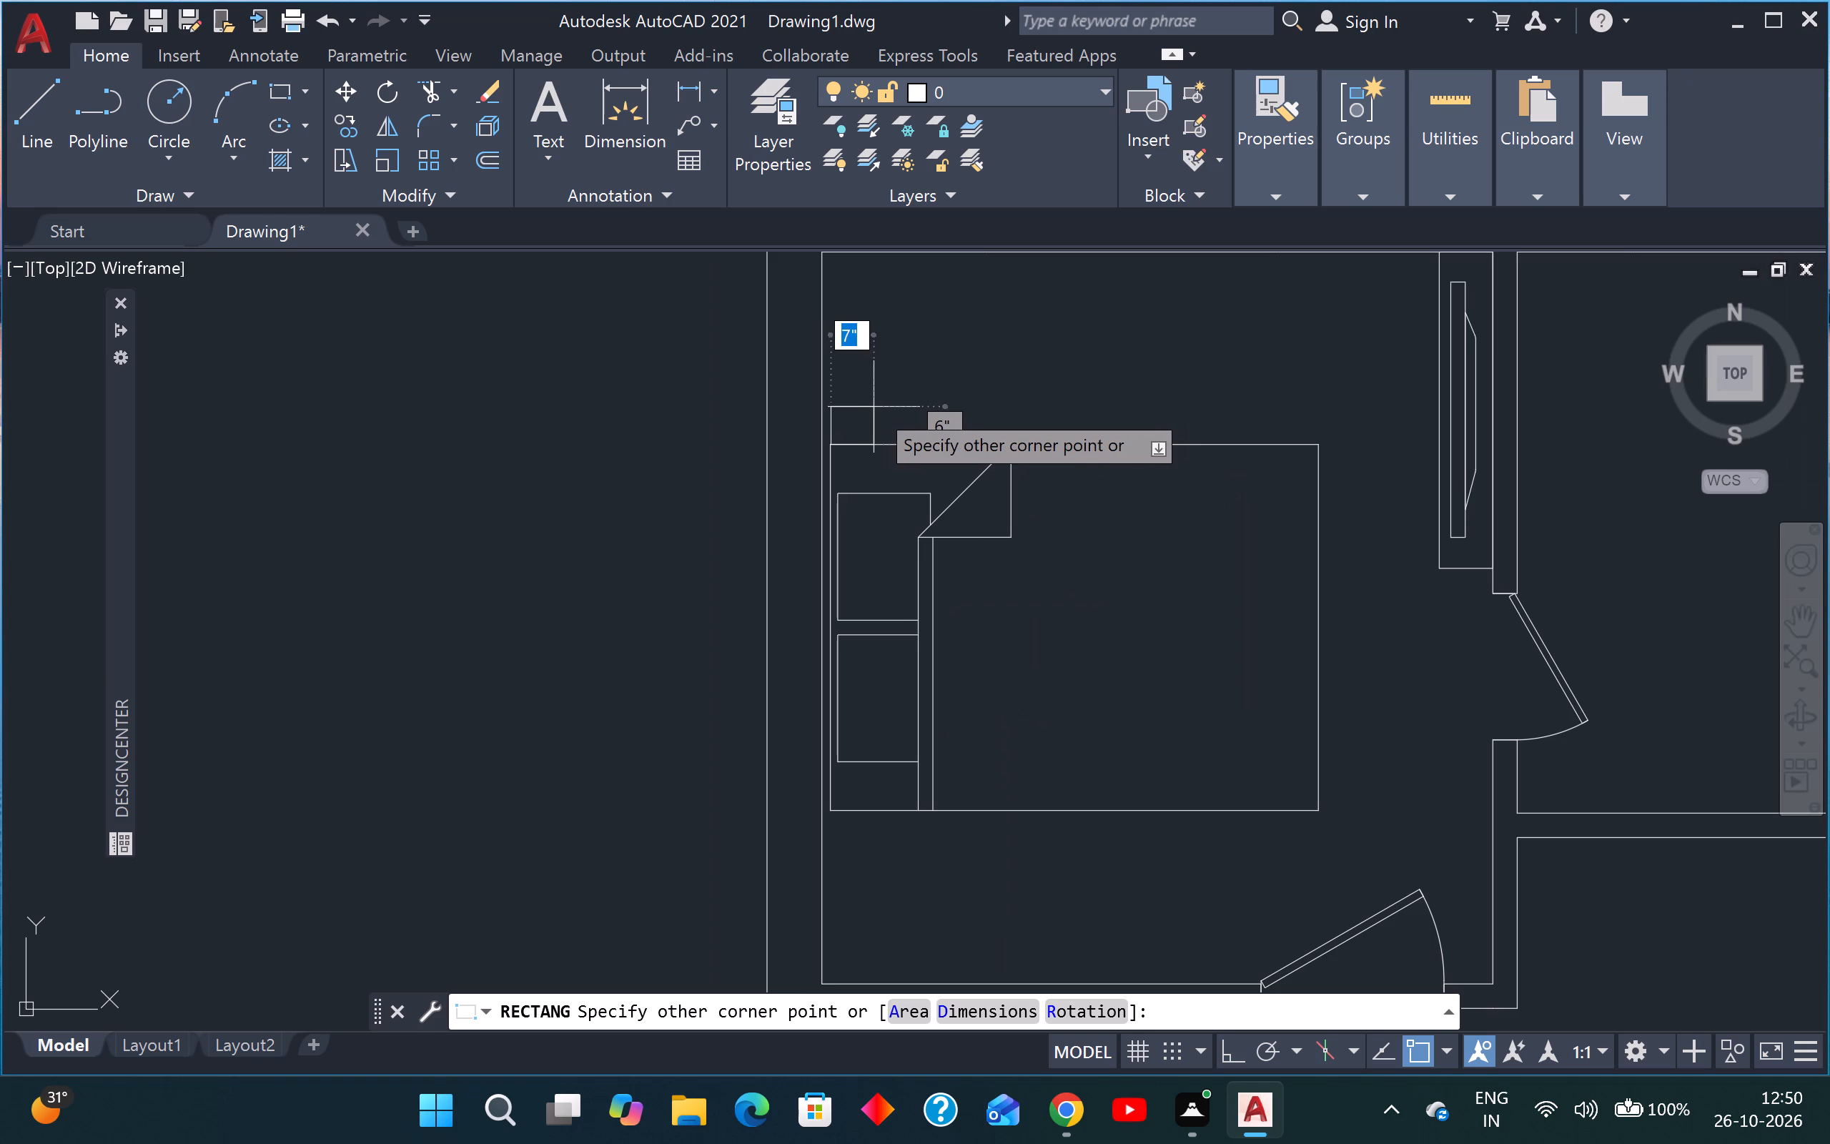
{"action": "type", "text": "1'"}
{"action": "key", "text": "6"}
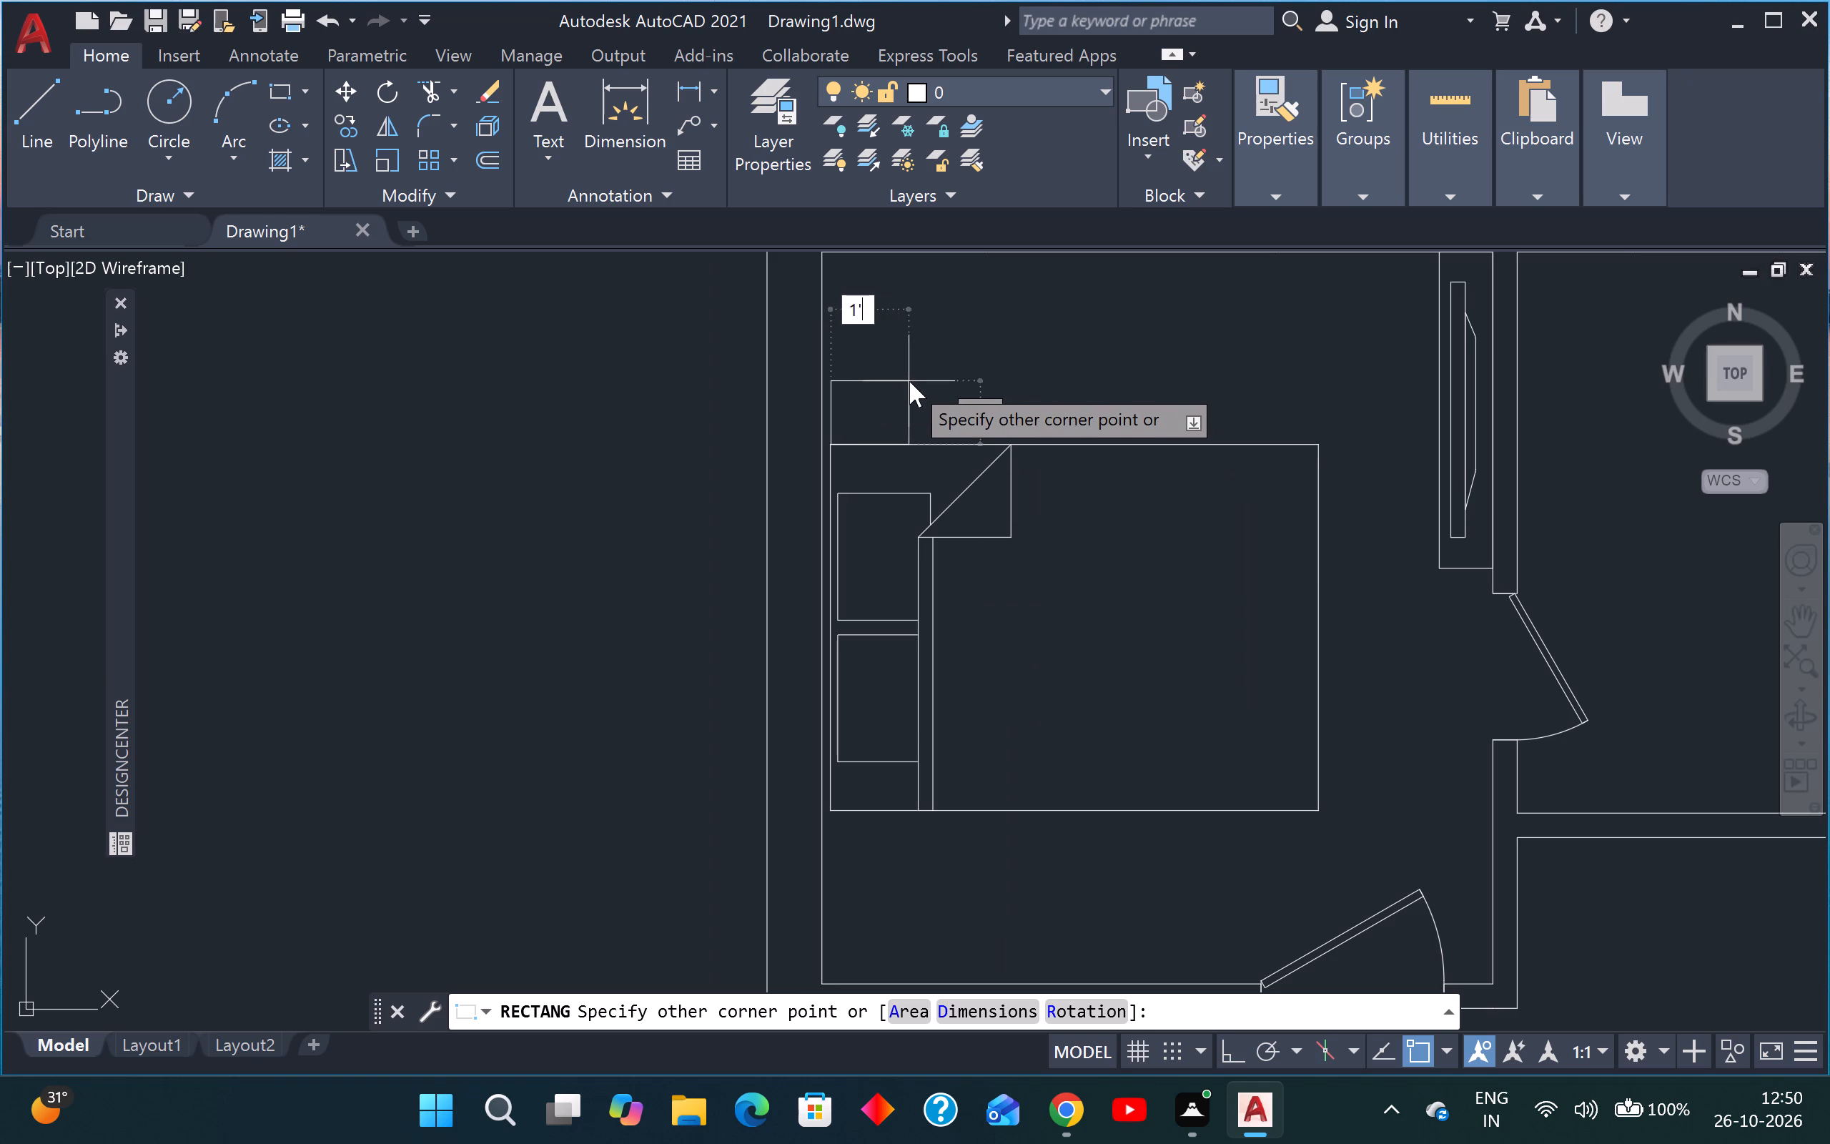
{"action": "key", "text": "shift+quotedbl"}
{"action": "key", "text": "Tab"}
{"action": "type", "text": "1'"}
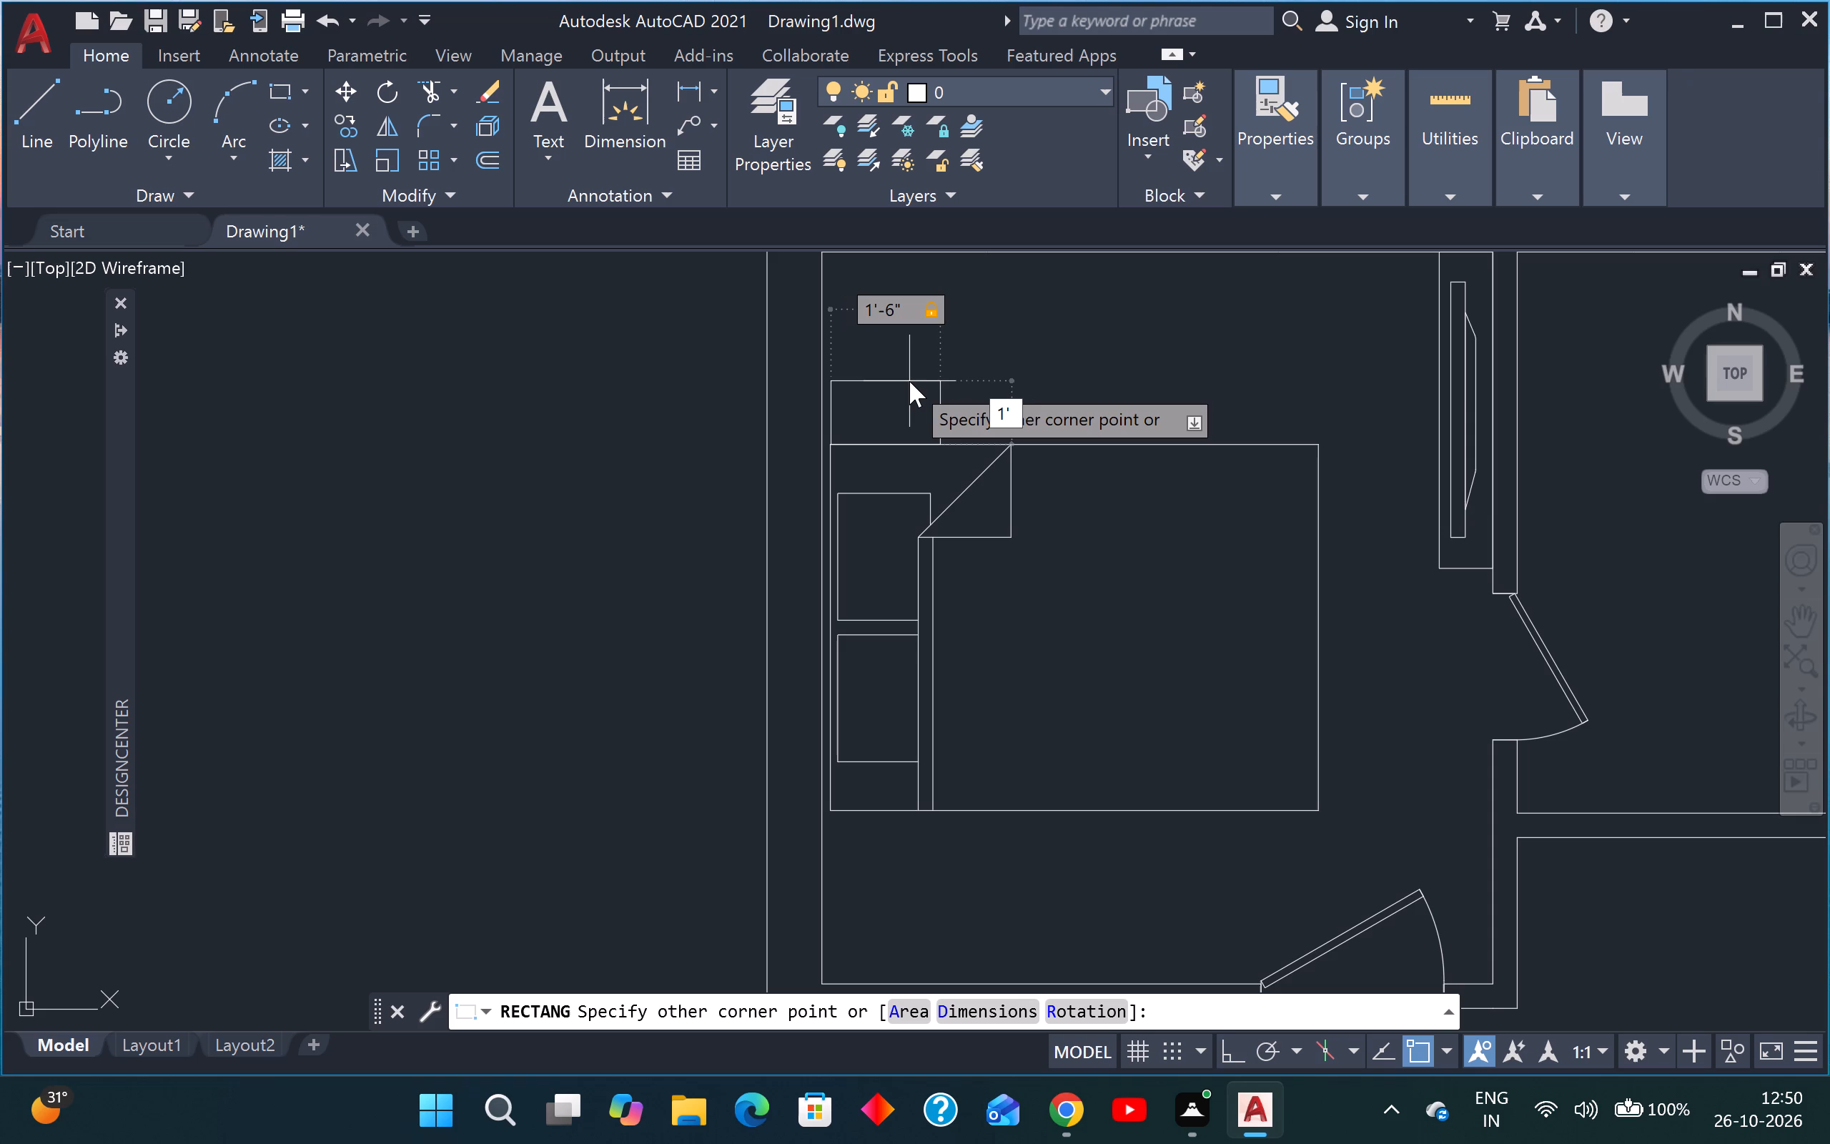
{"action": "key", "text": "6"}
{"action": "key", "text": "shift+quotedbl"}
{"action": "key", "text": "Return"}
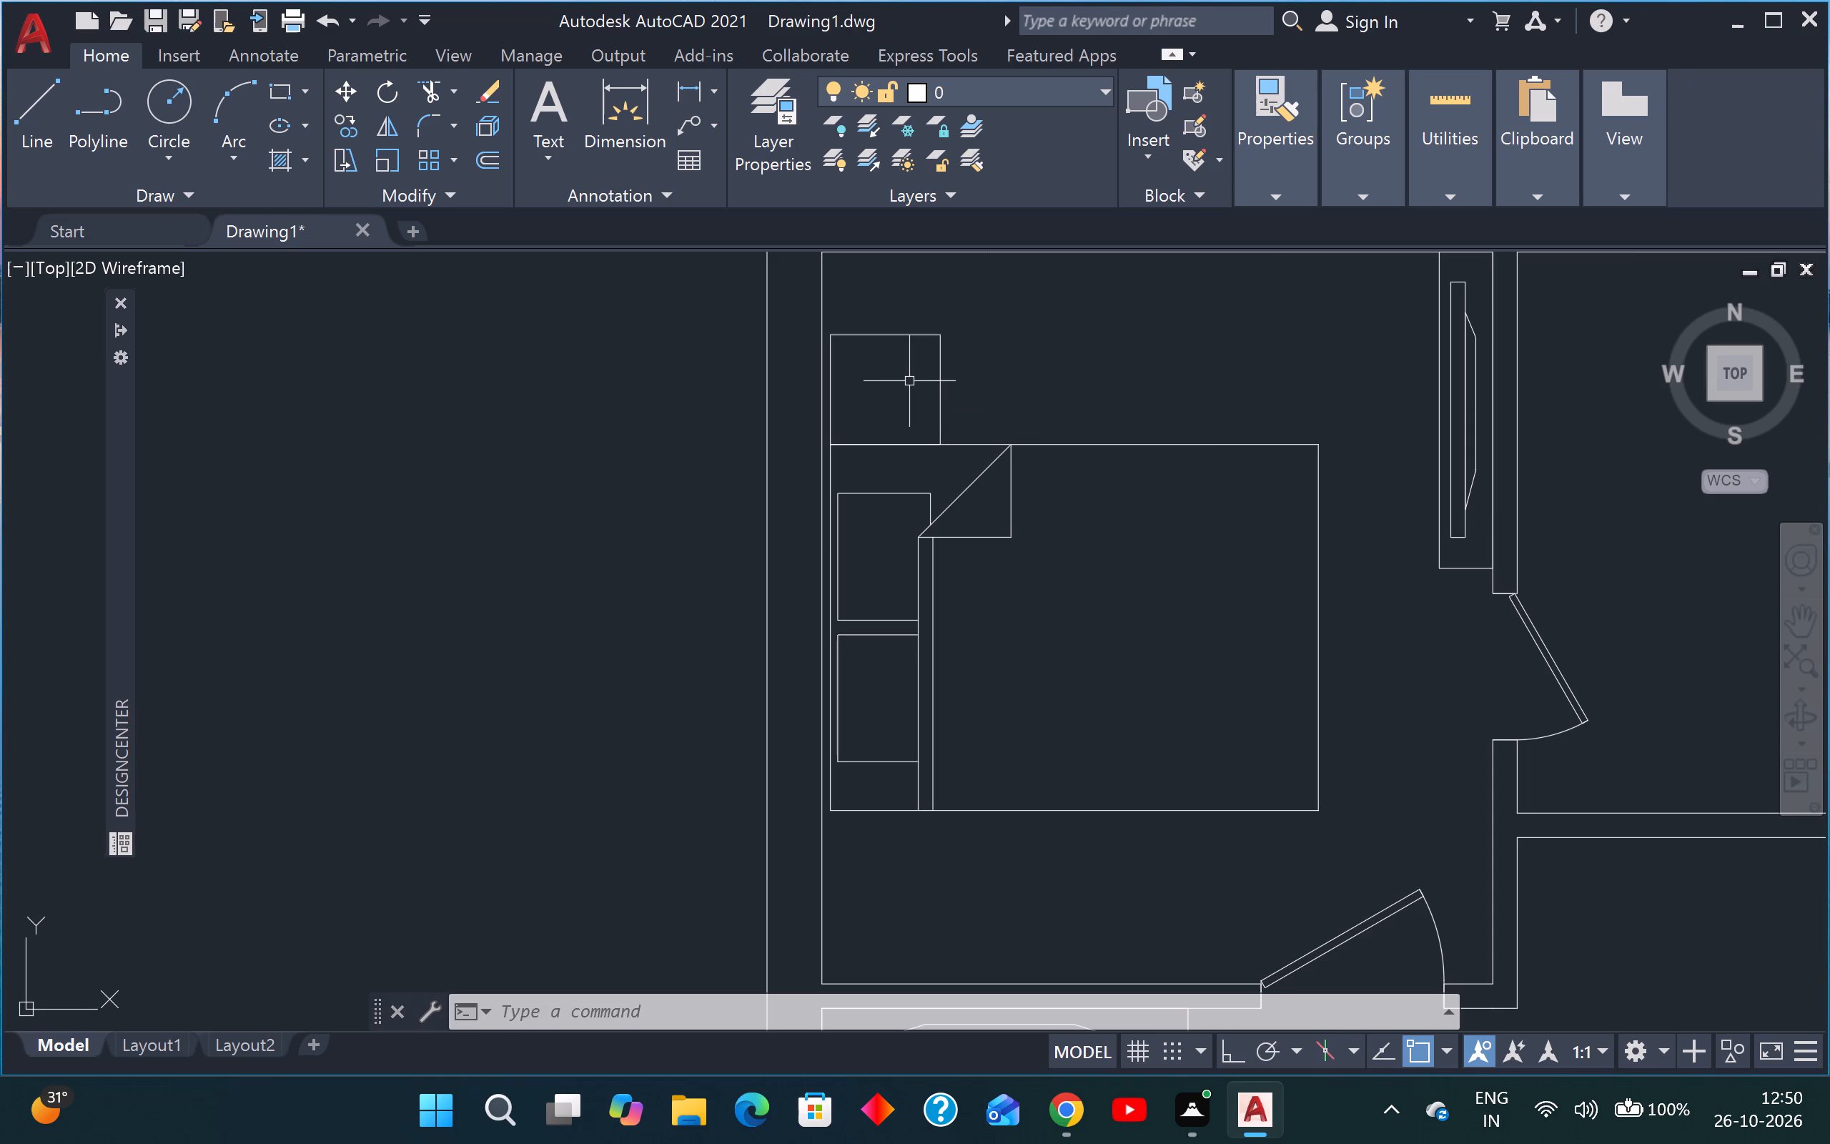
Copy the bedside table from its northwest corner to the bed's southwest corner, placing it along the bed's south side.
{"action": "left_click_drag", "start_coordinate": [995, 345], "coordinate": [987, 345]}
{"action": "left_click", "coordinate": [882, 357]}
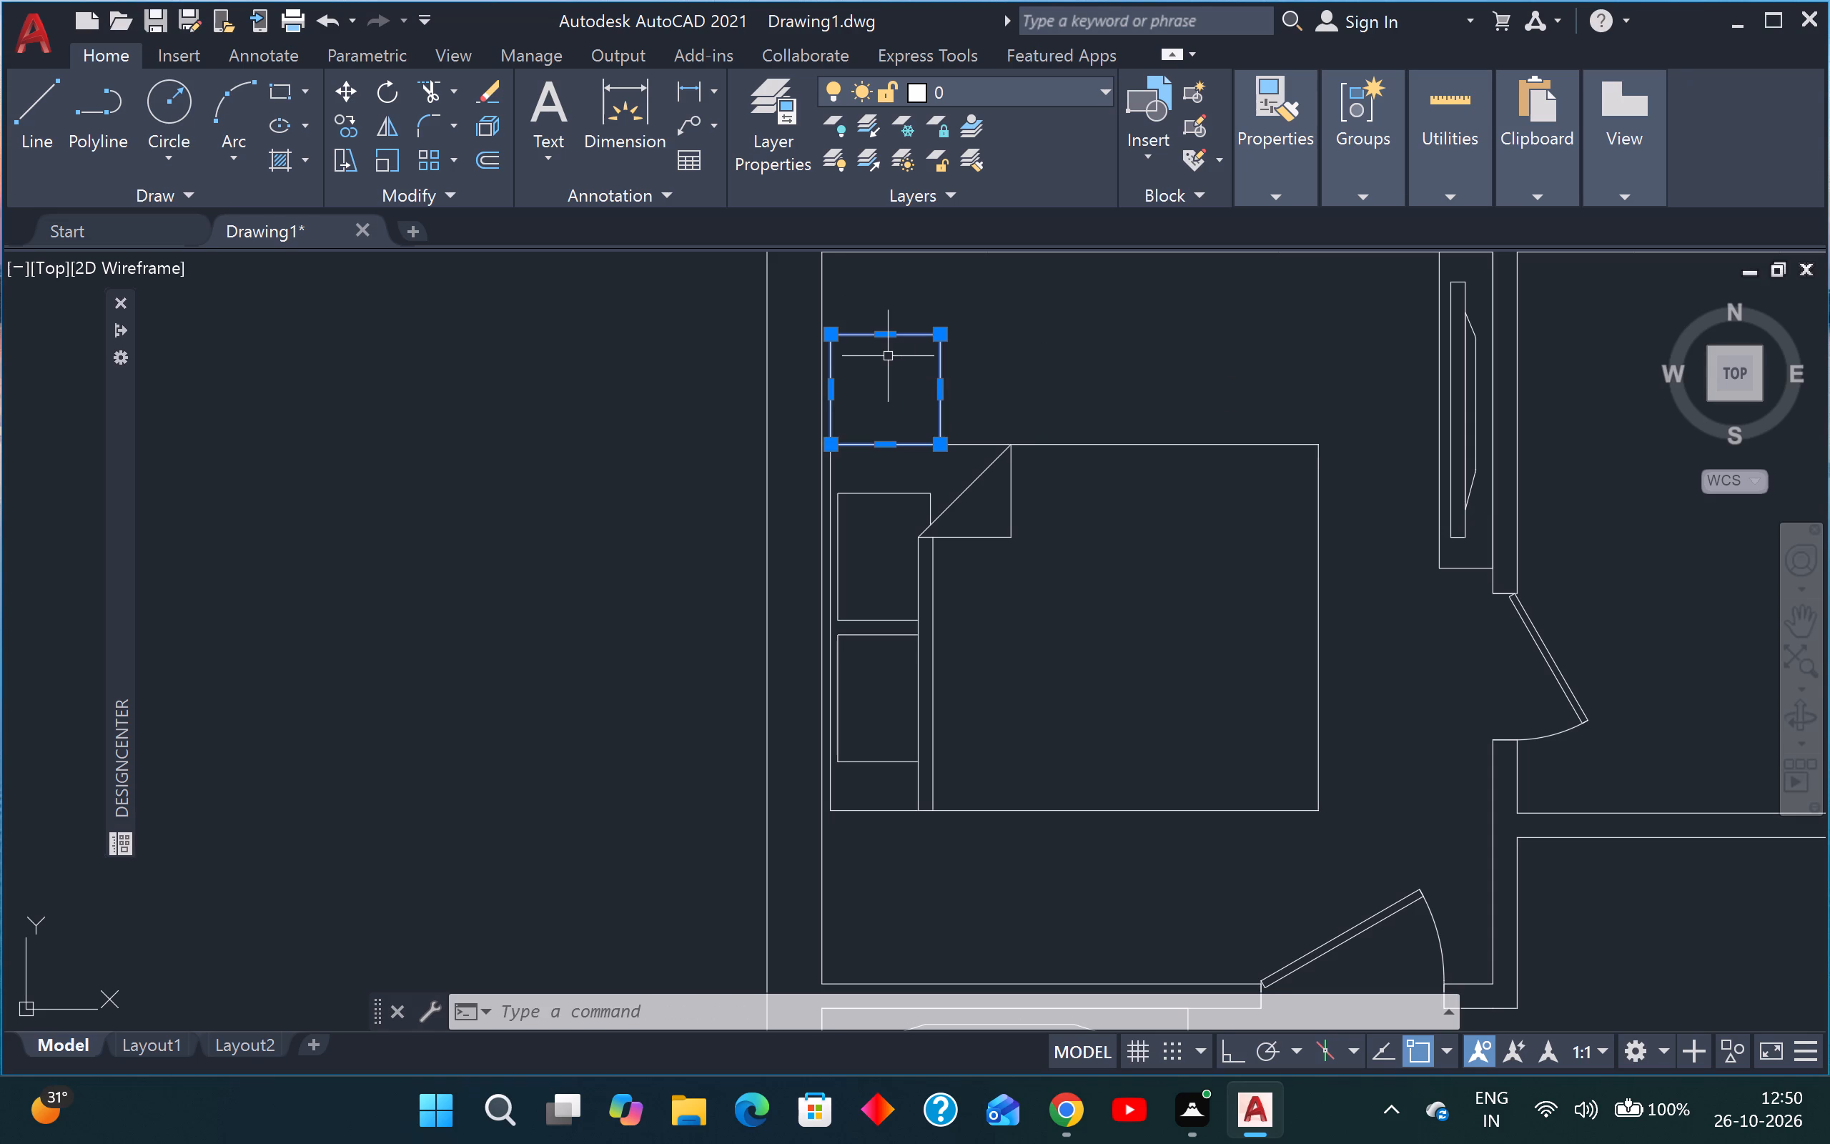
{"action": "type", "text": "co"}
{"action": "key", "text": "Return"}
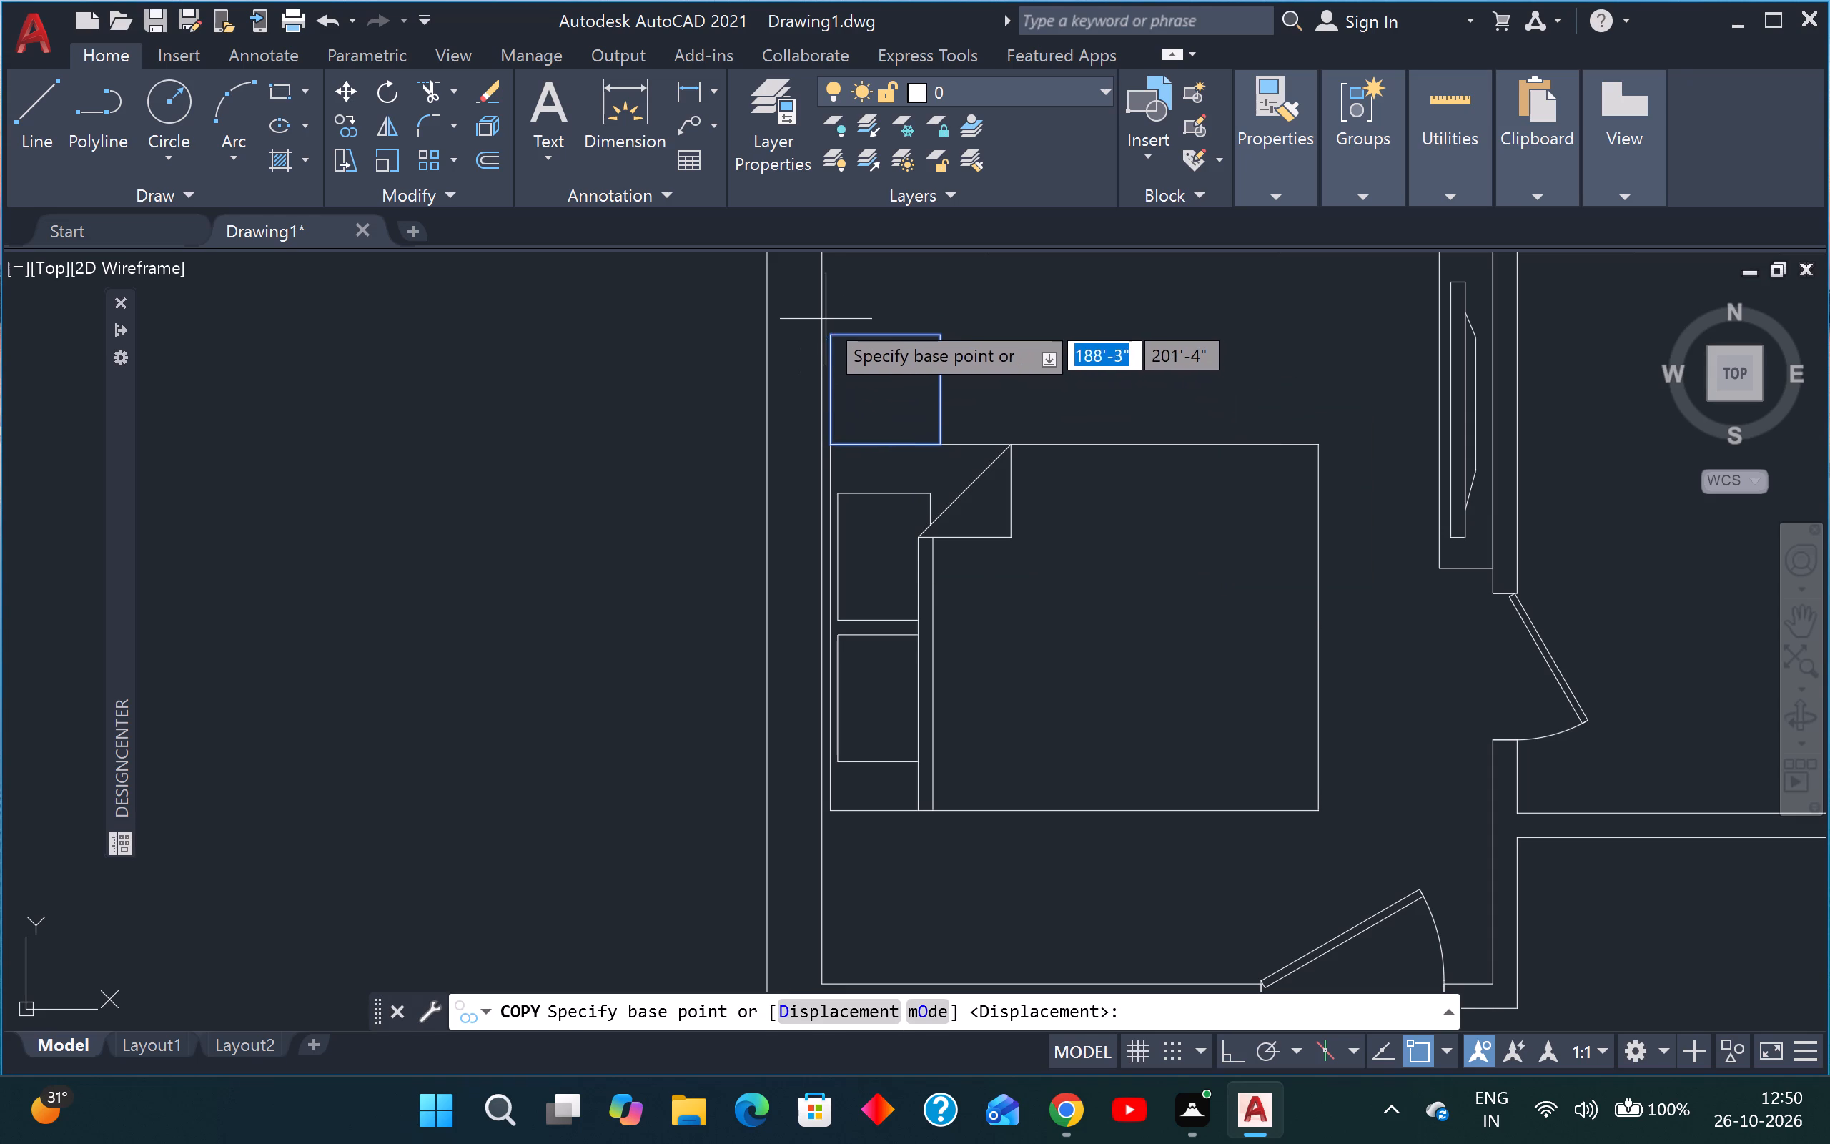
{"action": "left_click", "coordinate": [836, 332]}
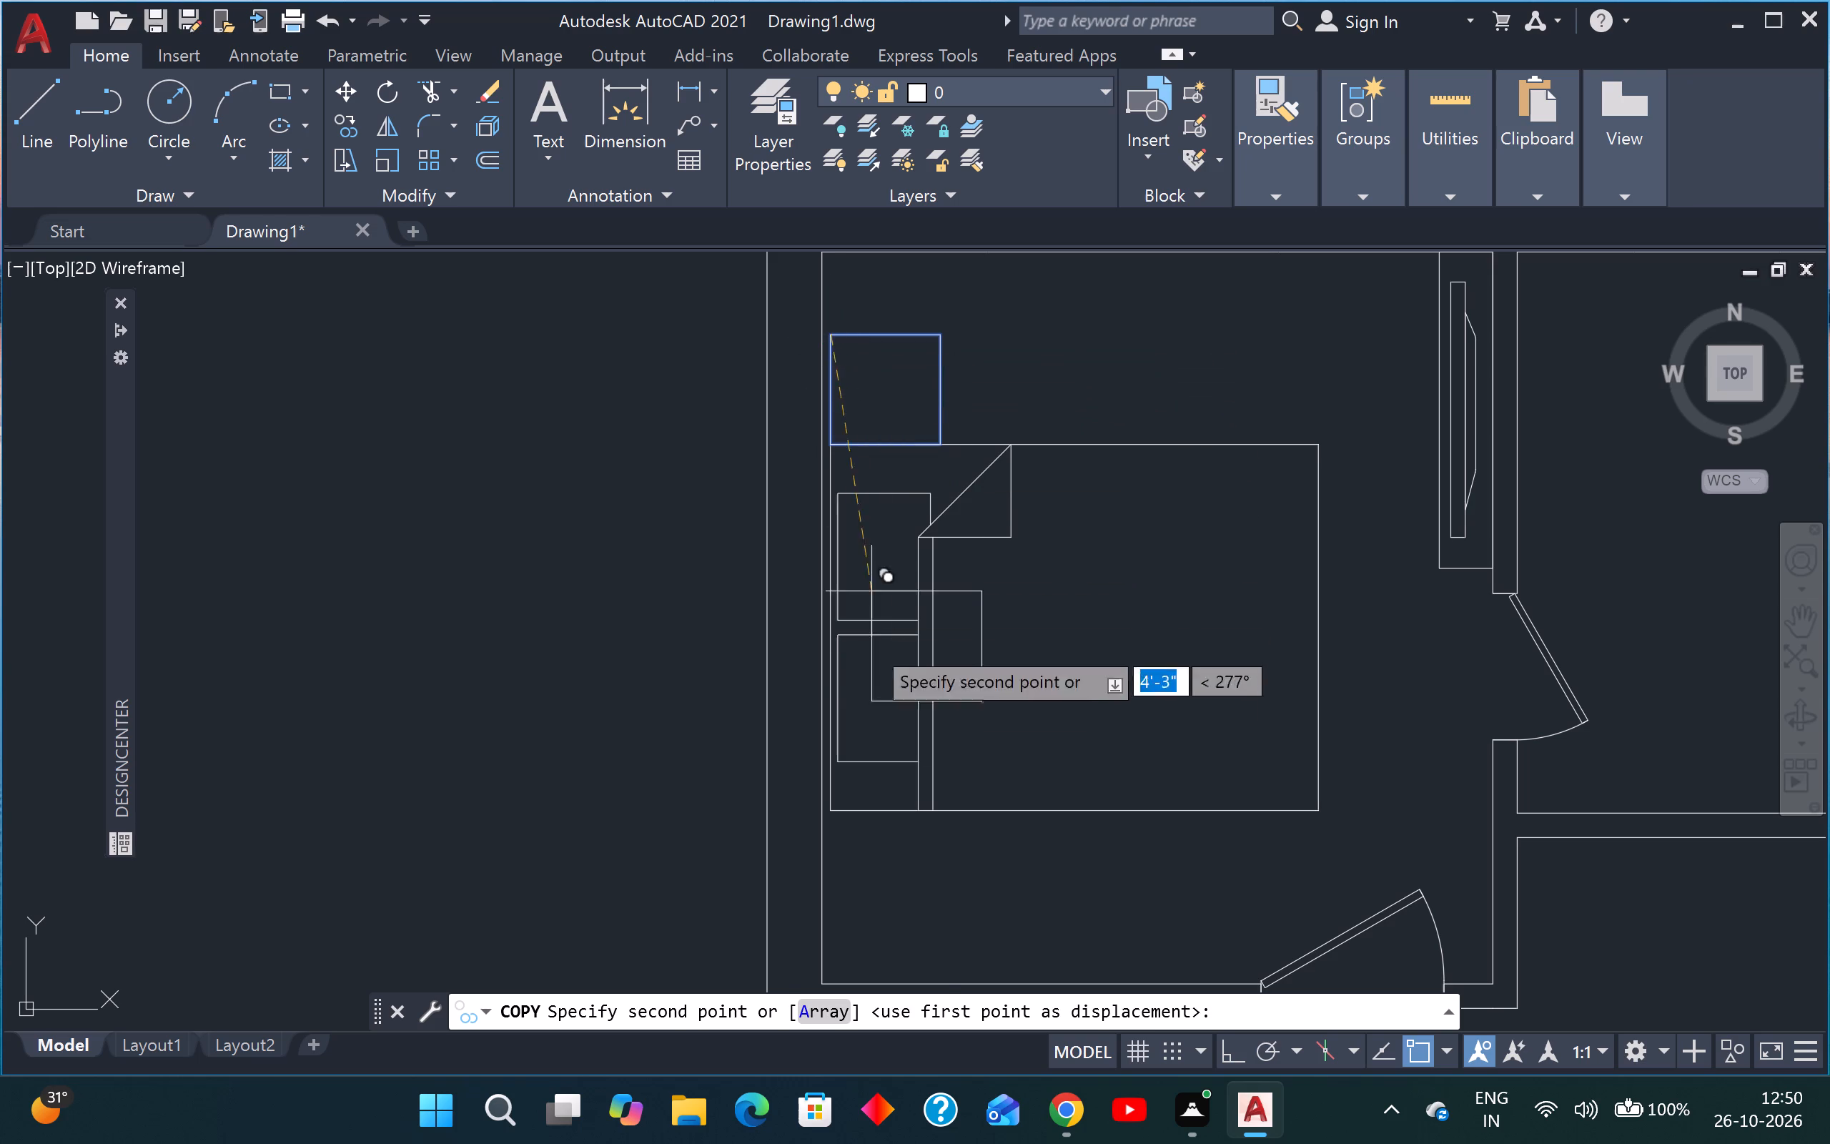
{"action": "scroll", "coordinate": [831, 842], "scroll_direction": "up", "scroll_amount": 2}
{"action": "left_click", "coordinate": [835, 764]}
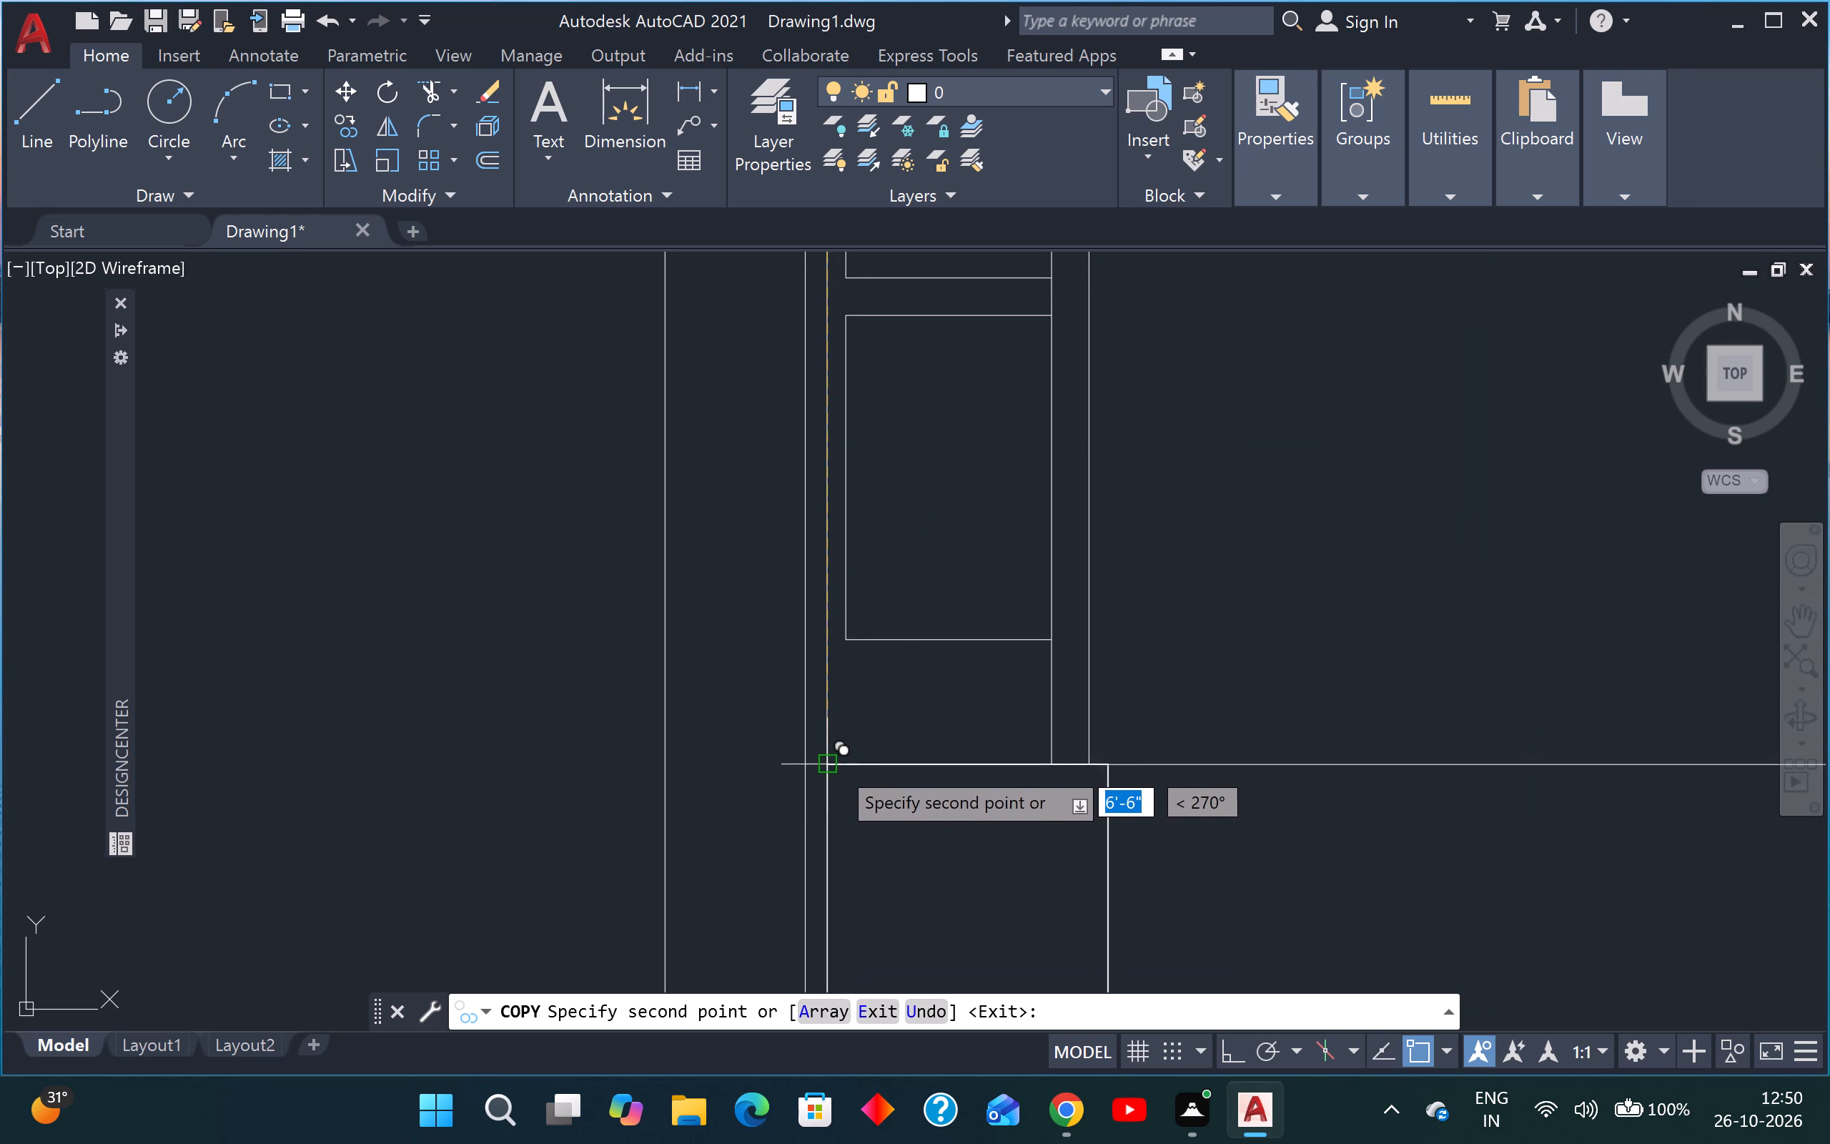
{"action": "key", "text": "Escape"}
{"action": "scroll", "coordinate": [859, 778], "scroll_direction": "down", "scroll_amount": 3}
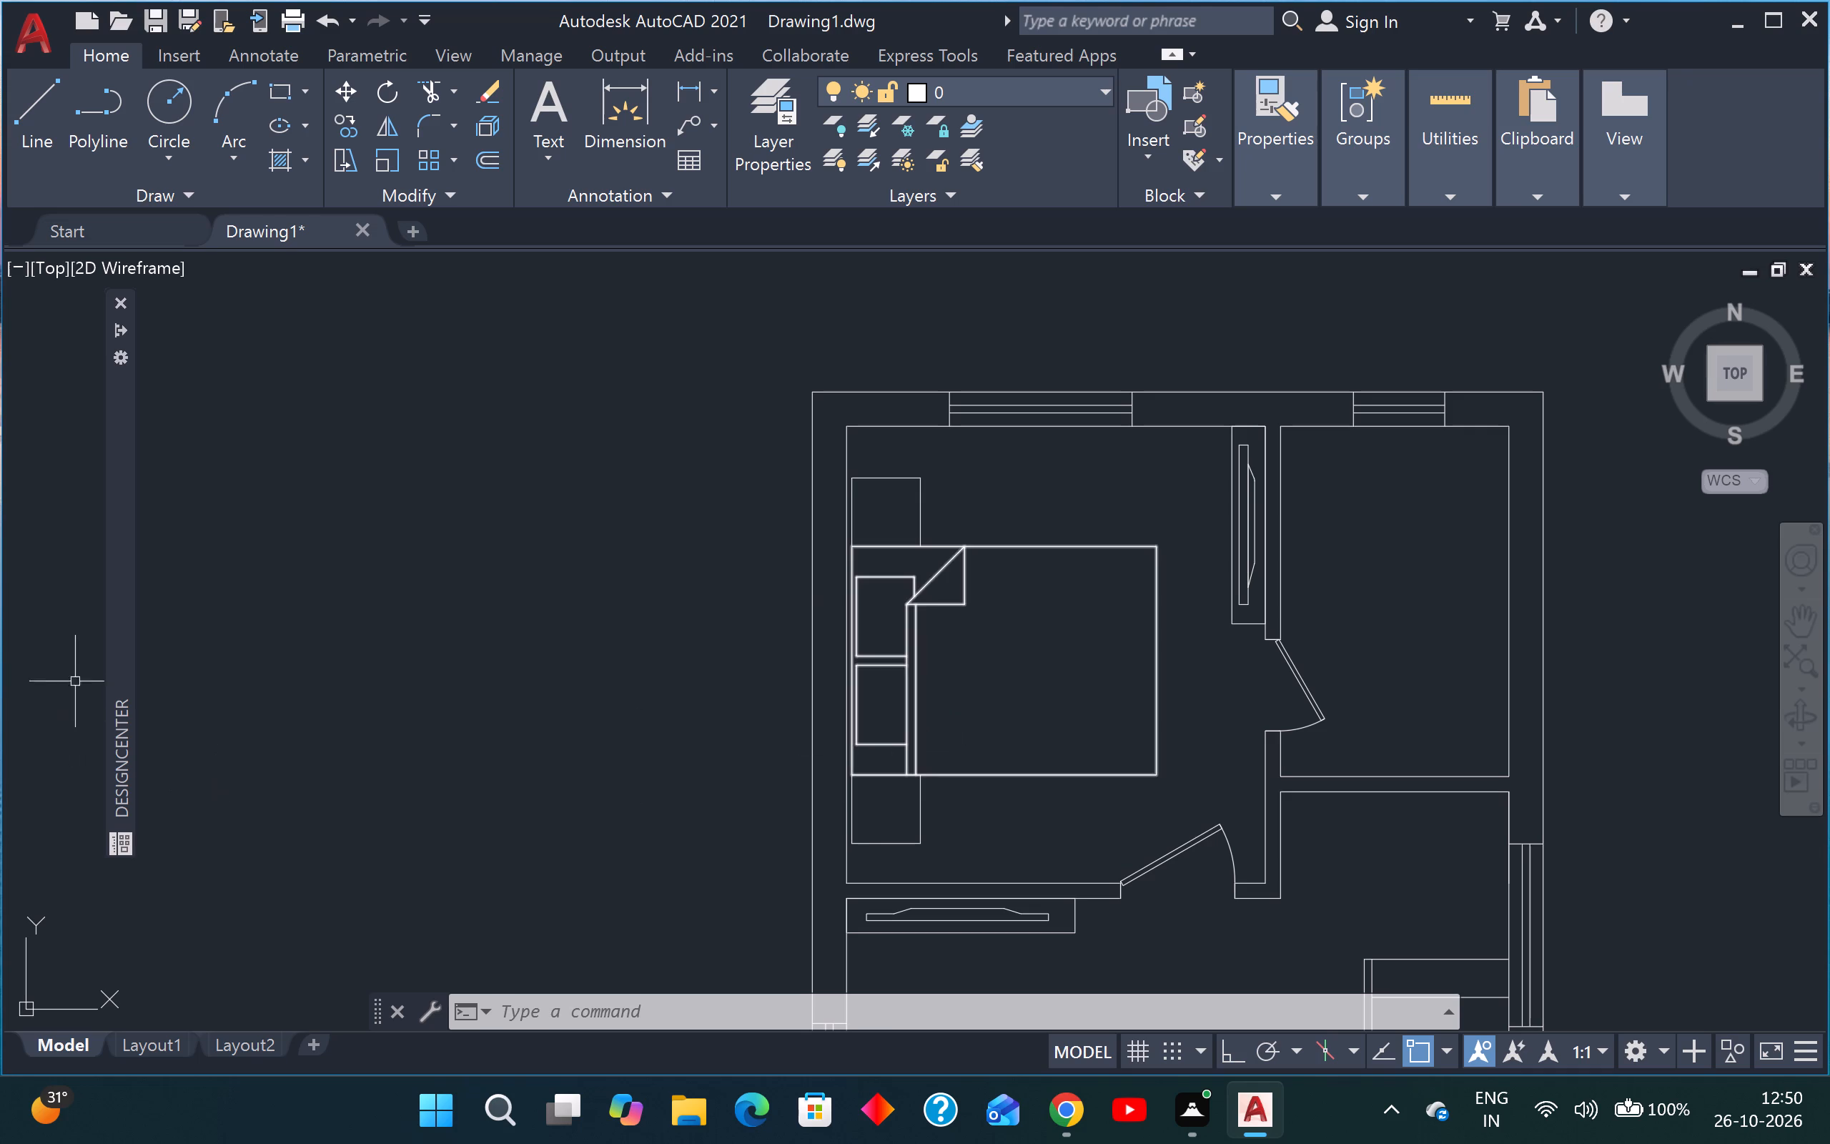
Show the DesignCenter sample folder that holds the sample drawings.
{"action": "left_click", "coordinate": [112, 669]}
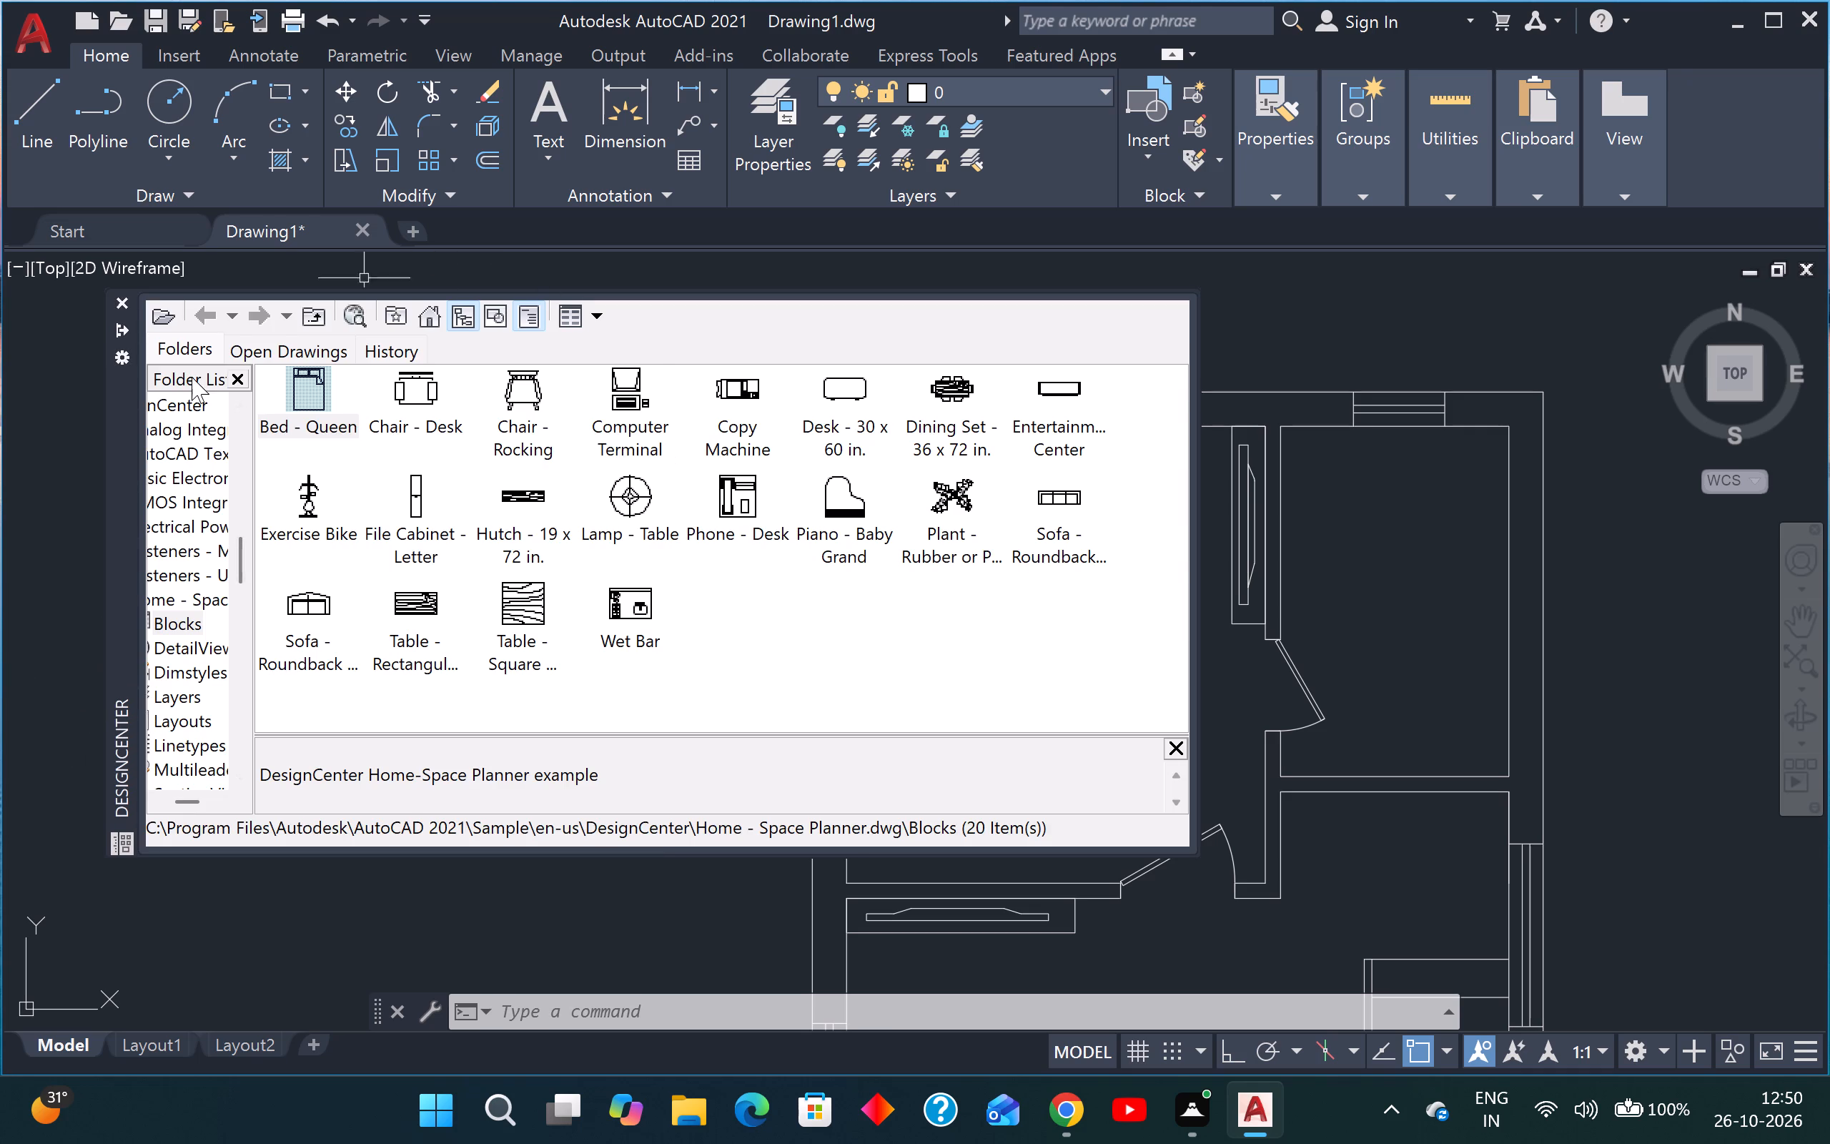
{"action": "left_click", "coordinate": [314, 317]}
{"action": "left_click_drag", "start_coordinate": [307, 328], "coordinate": [303, 340]}
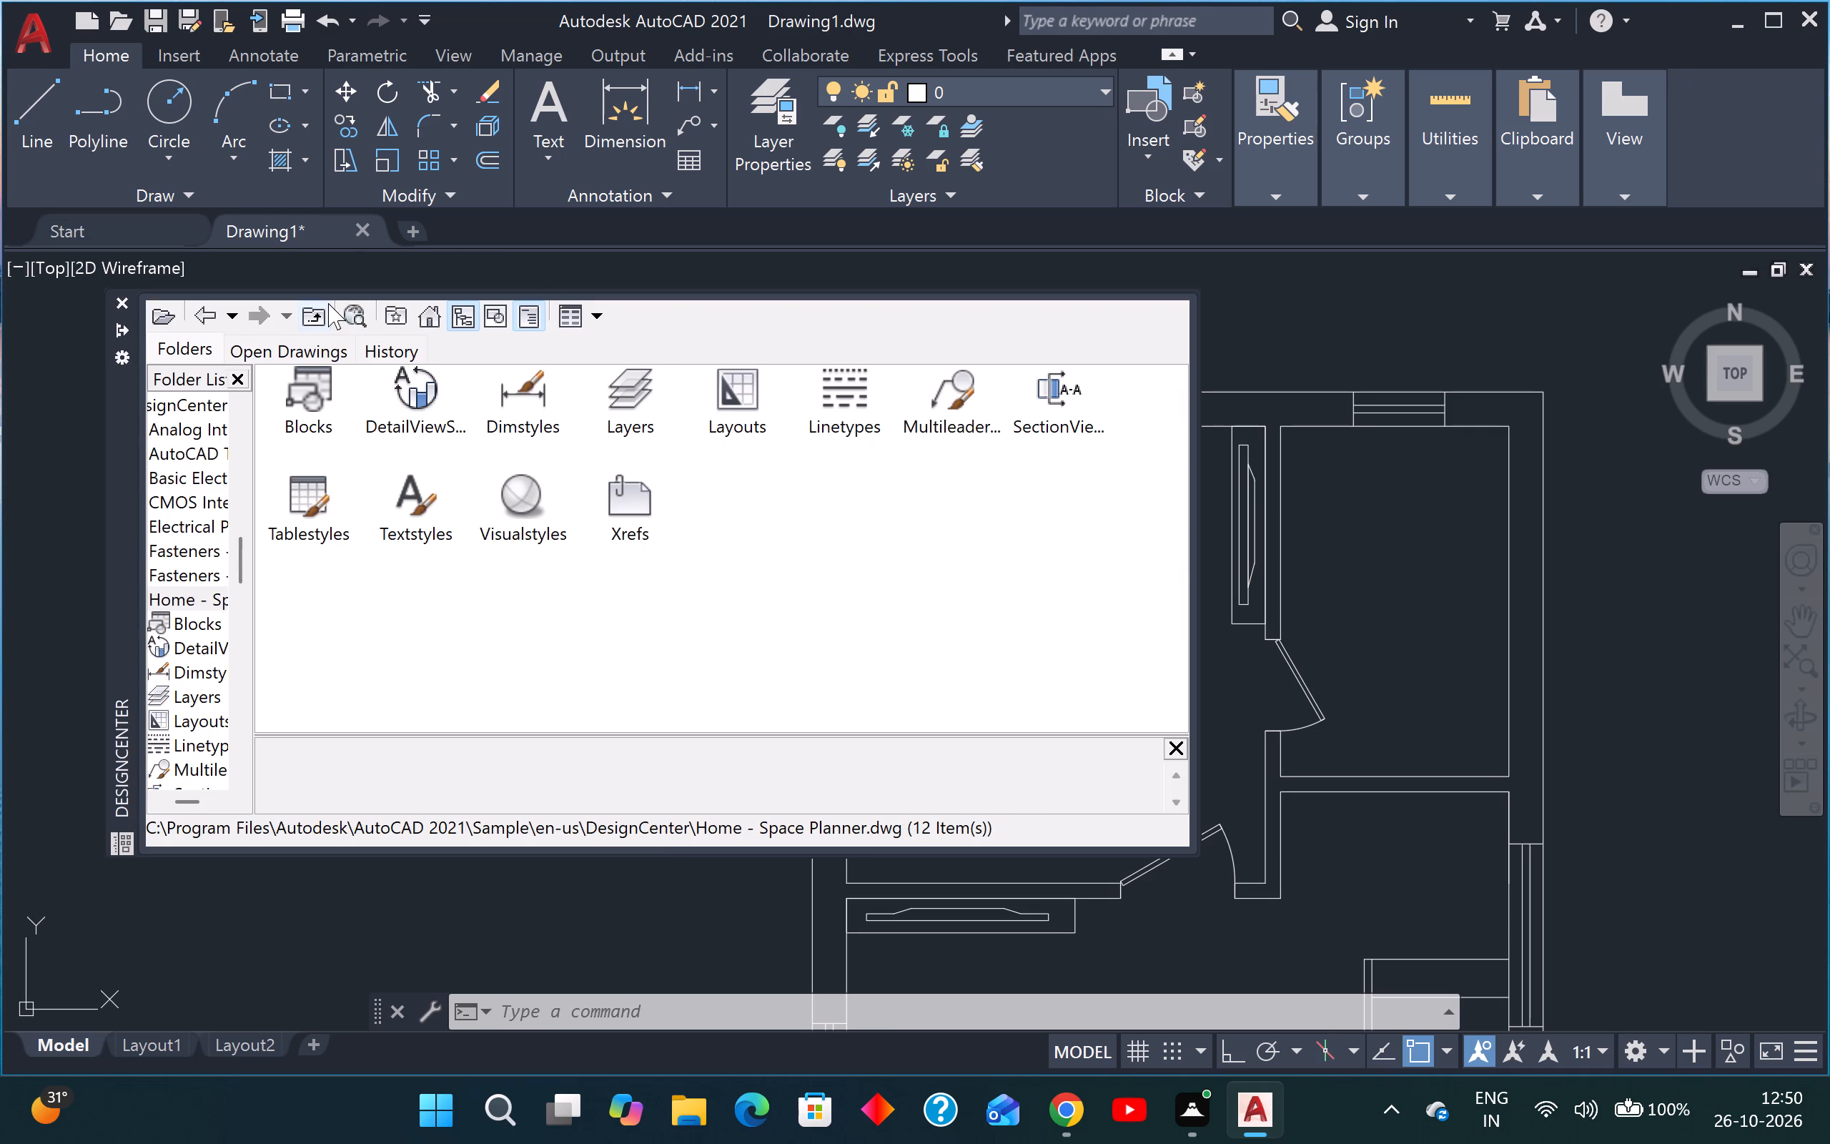
{"action": "left_click", "coordinate": [321, 305]}
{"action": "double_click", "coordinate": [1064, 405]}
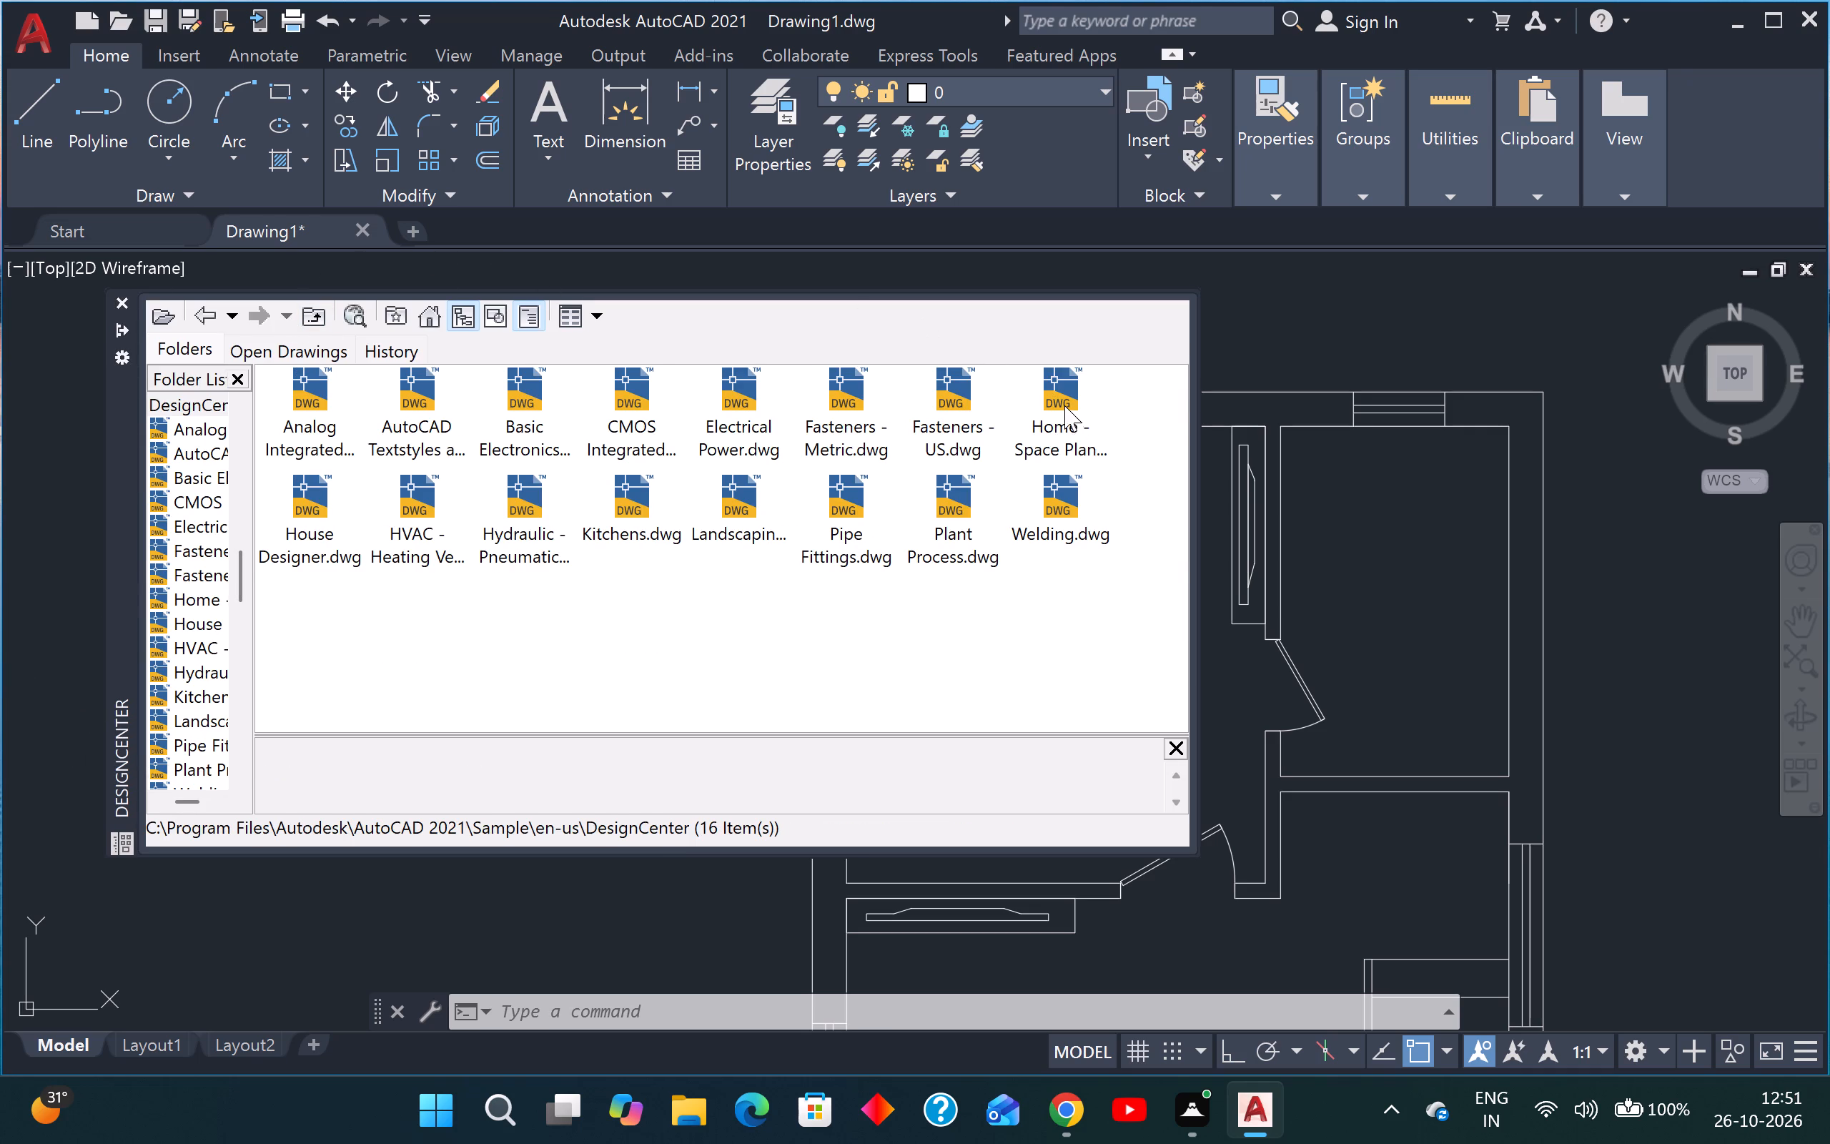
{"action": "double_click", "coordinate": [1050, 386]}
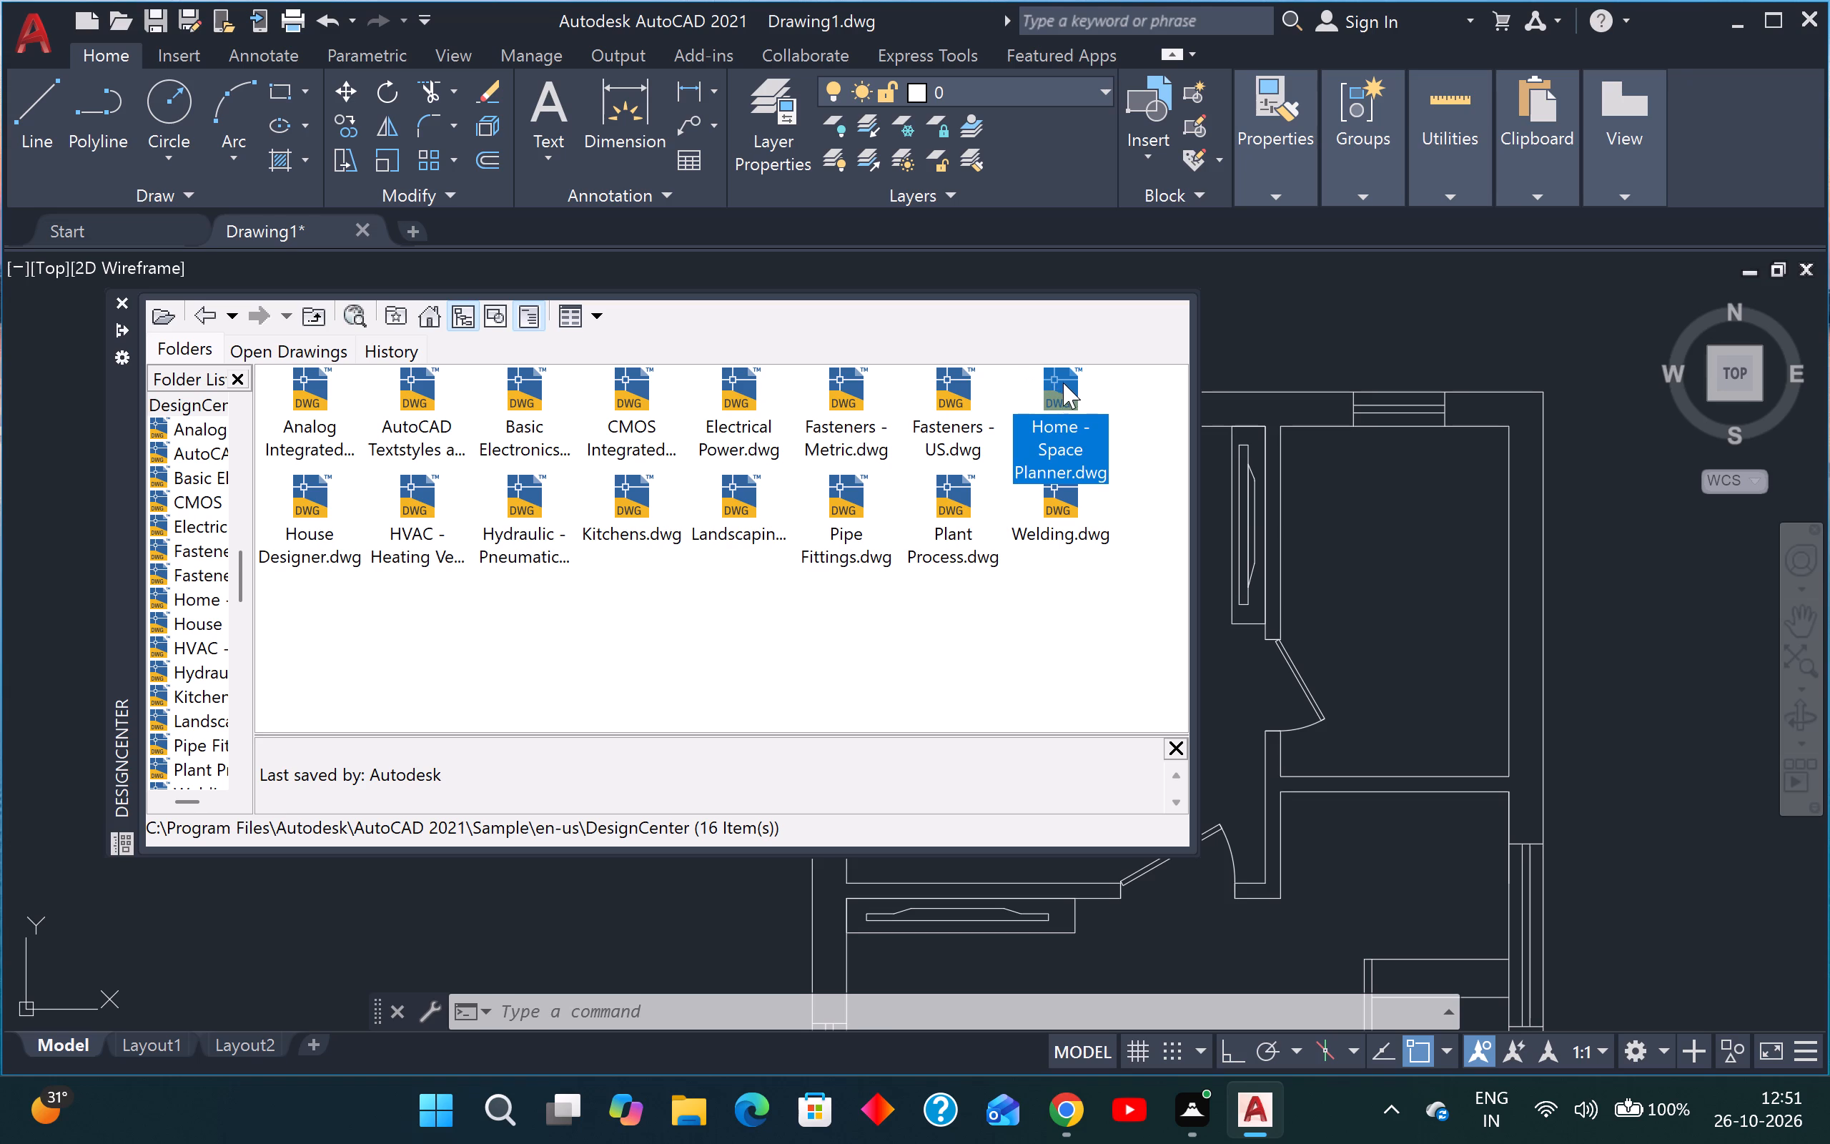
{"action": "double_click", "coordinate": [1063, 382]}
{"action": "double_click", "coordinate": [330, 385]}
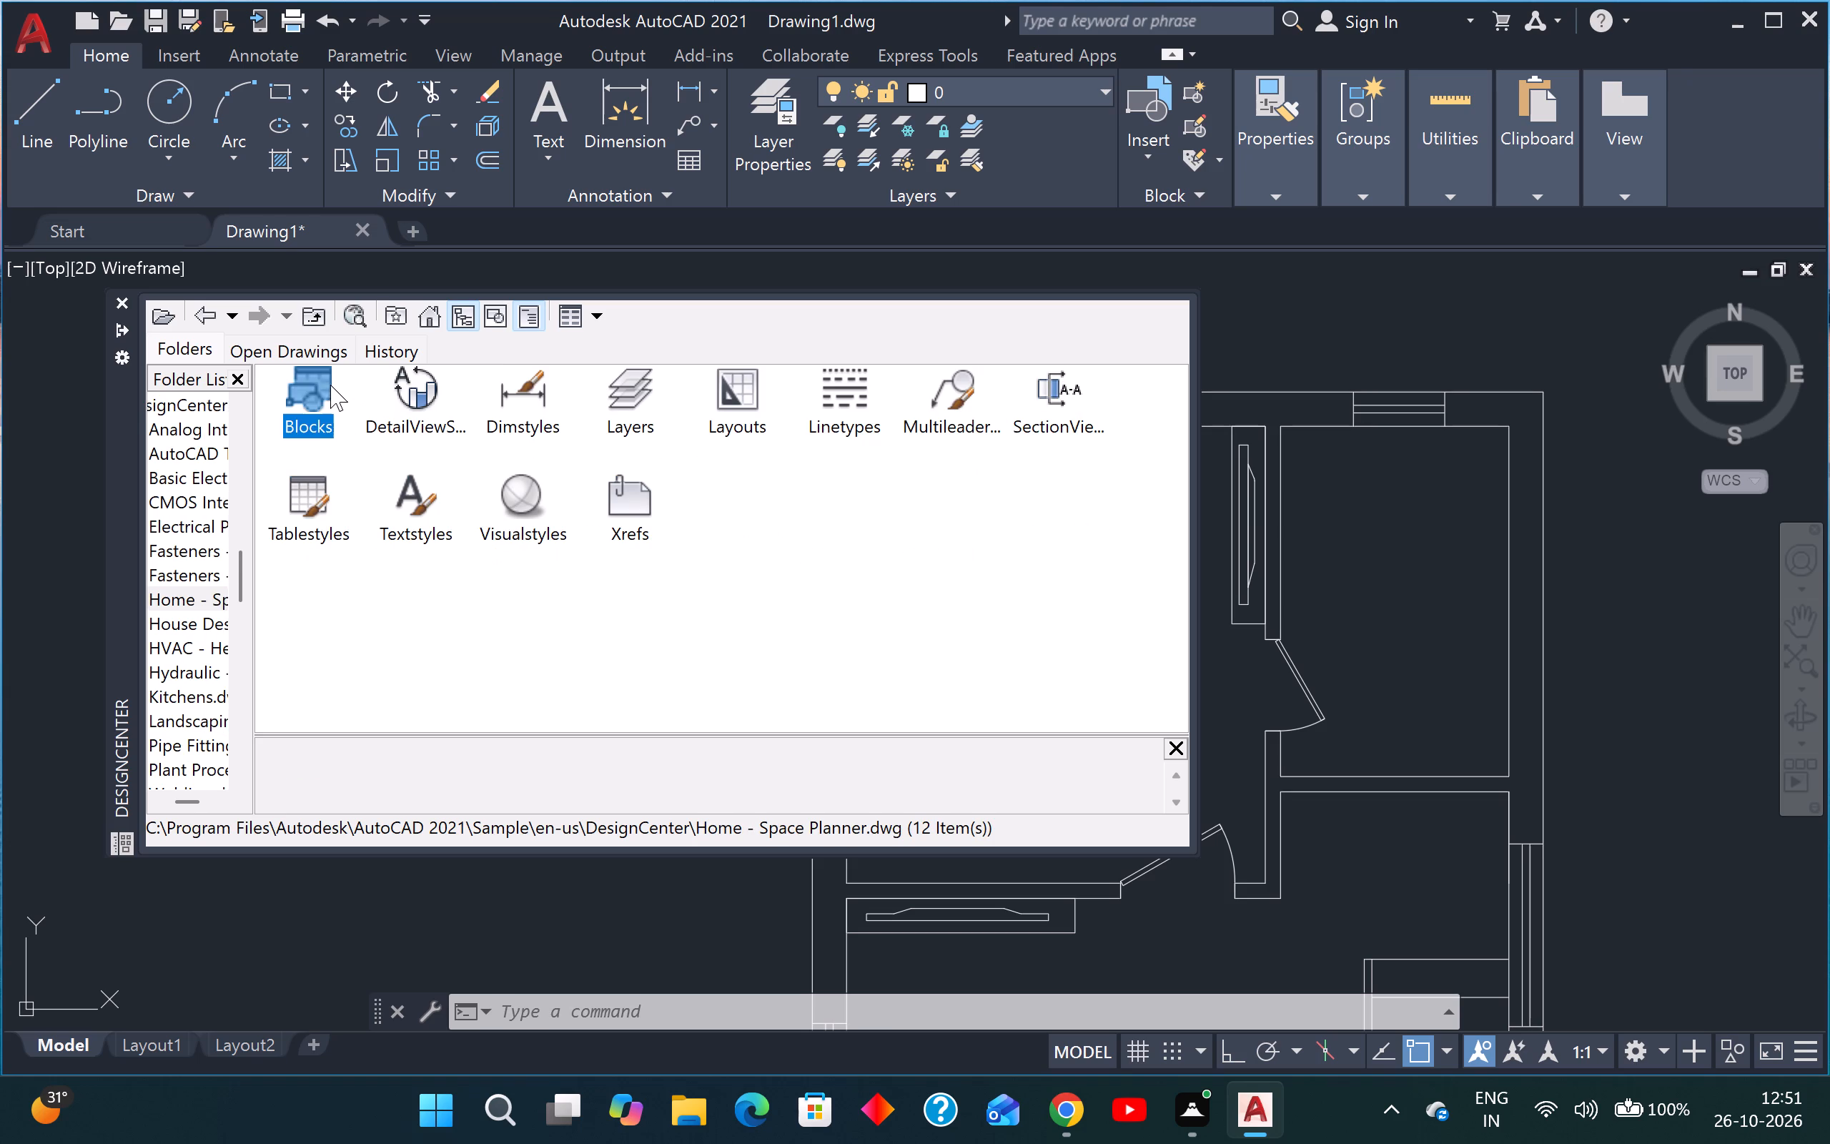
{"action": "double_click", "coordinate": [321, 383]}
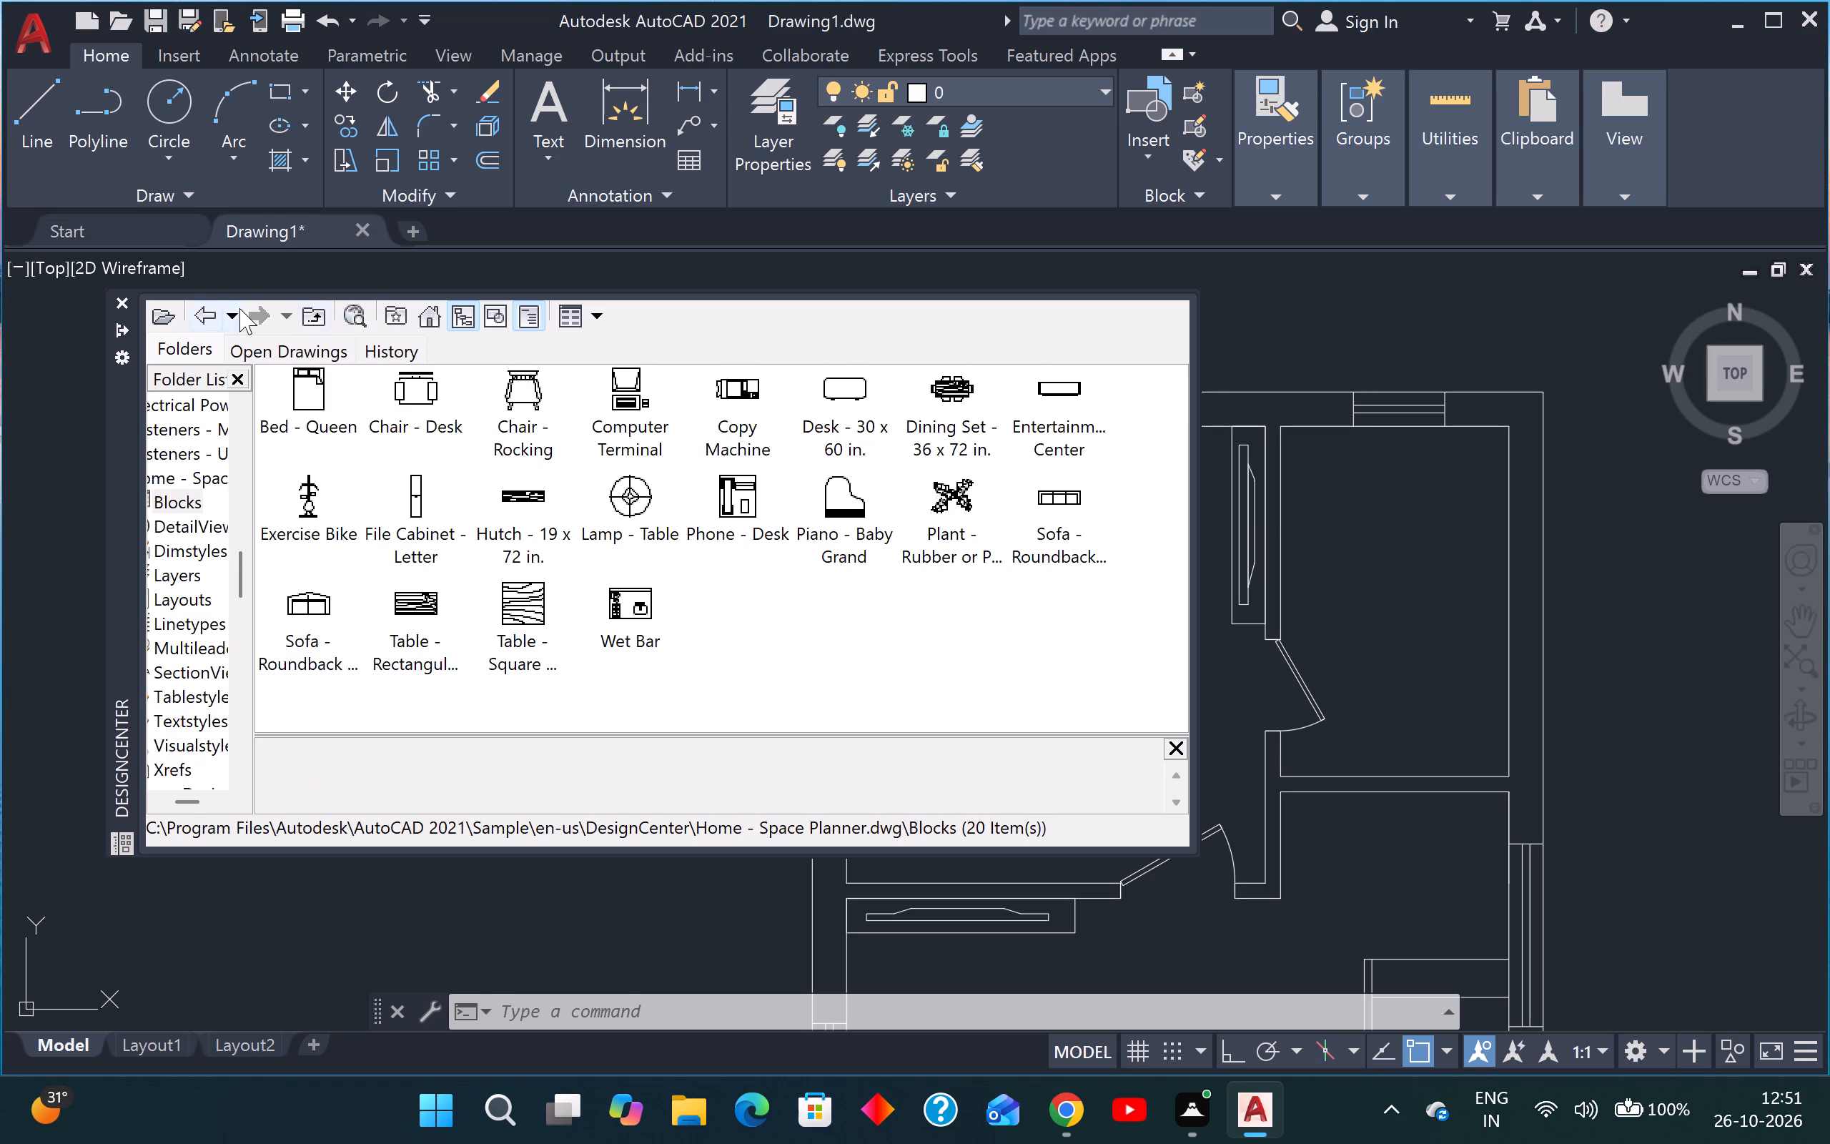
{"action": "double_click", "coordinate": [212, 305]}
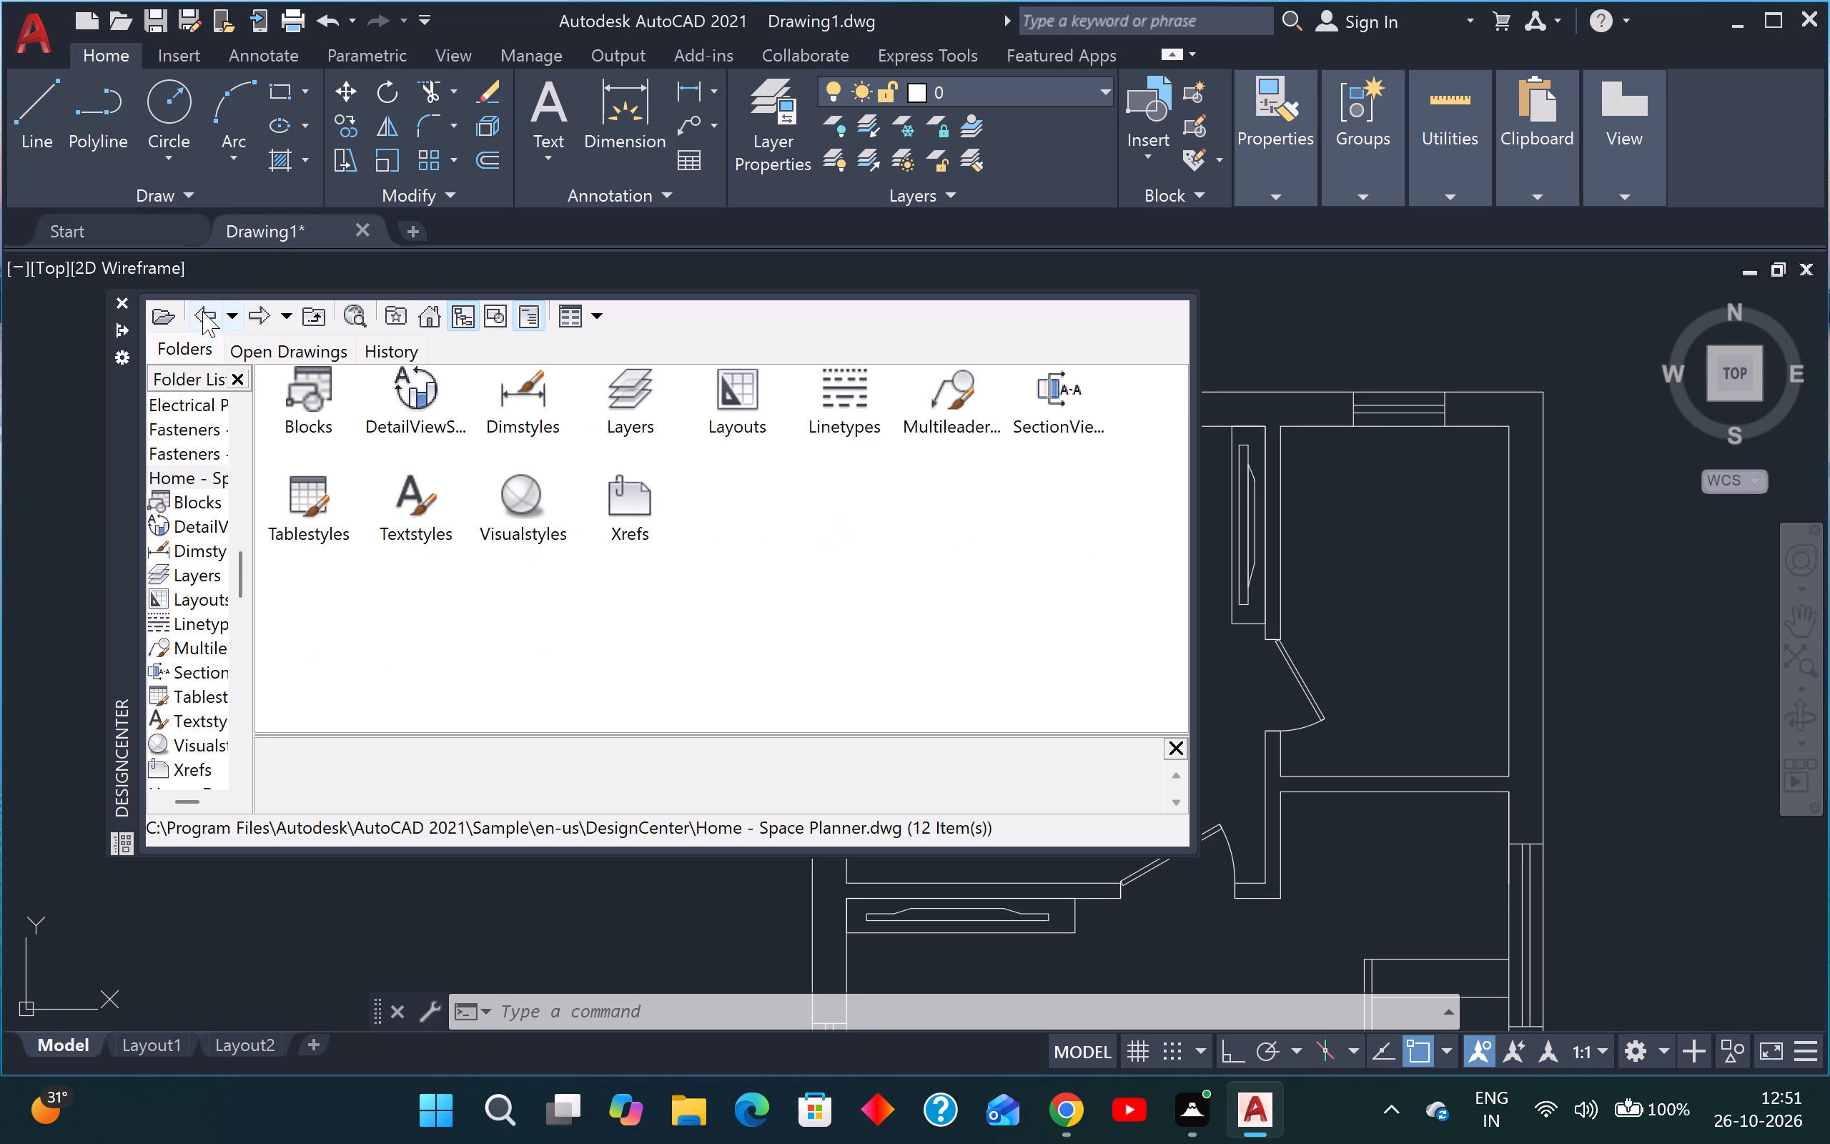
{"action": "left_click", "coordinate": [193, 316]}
Insert the Toilet - top block from House Designer.dwg into the empty space east of the floor plan.
{"action": "left_click_drag", "start_coordinate": [310, 503], "coordinate": [302, 511]}
{"action": "left_click", "coordinate": [302, 511]}
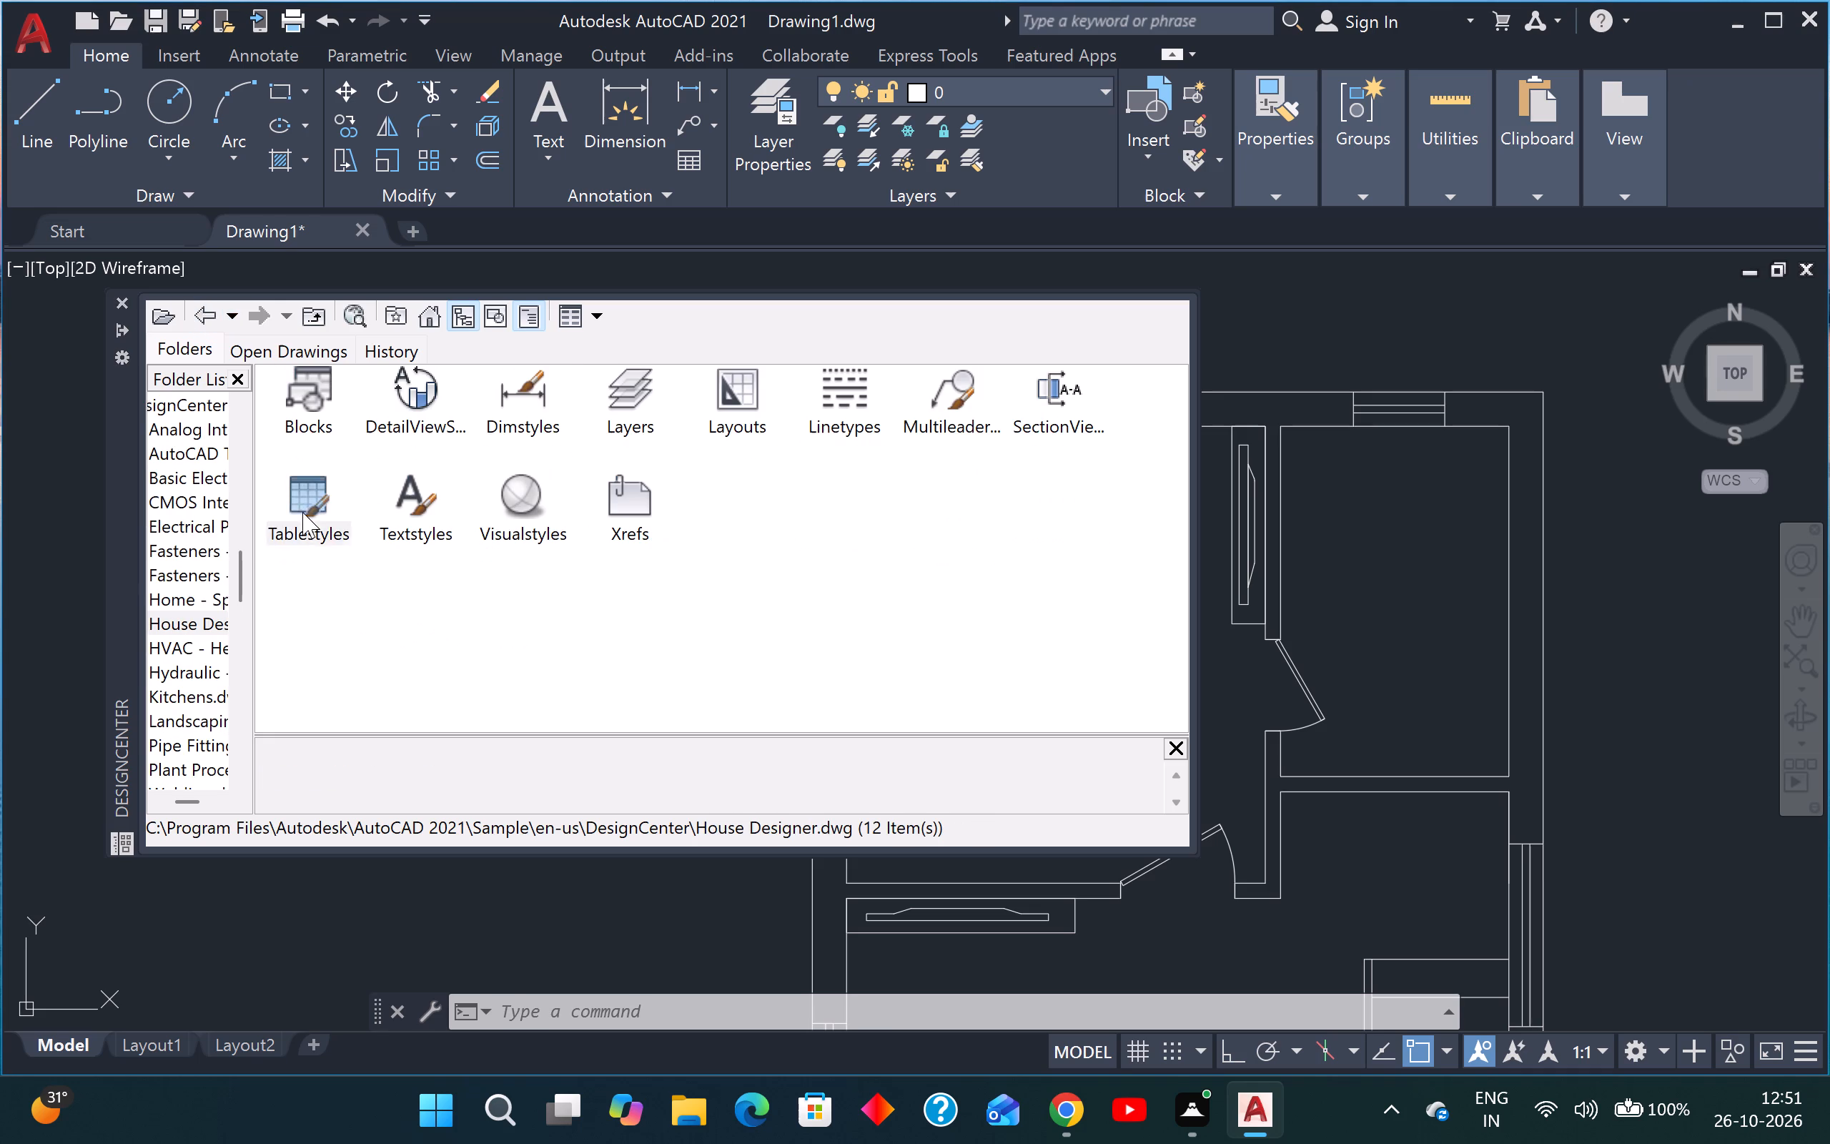
{"action": "left_click", "coordinate": [319, 390]}
{"action": "left_click_drag", "start_coordinate": [308, 414], "coordinate": [300, 432]}
{"action": "left_click", "coordinate": [310, 383]}
{"action": "left_click_drag", "start_coordinate": [310, 383], "coordinate": [325, 372]}
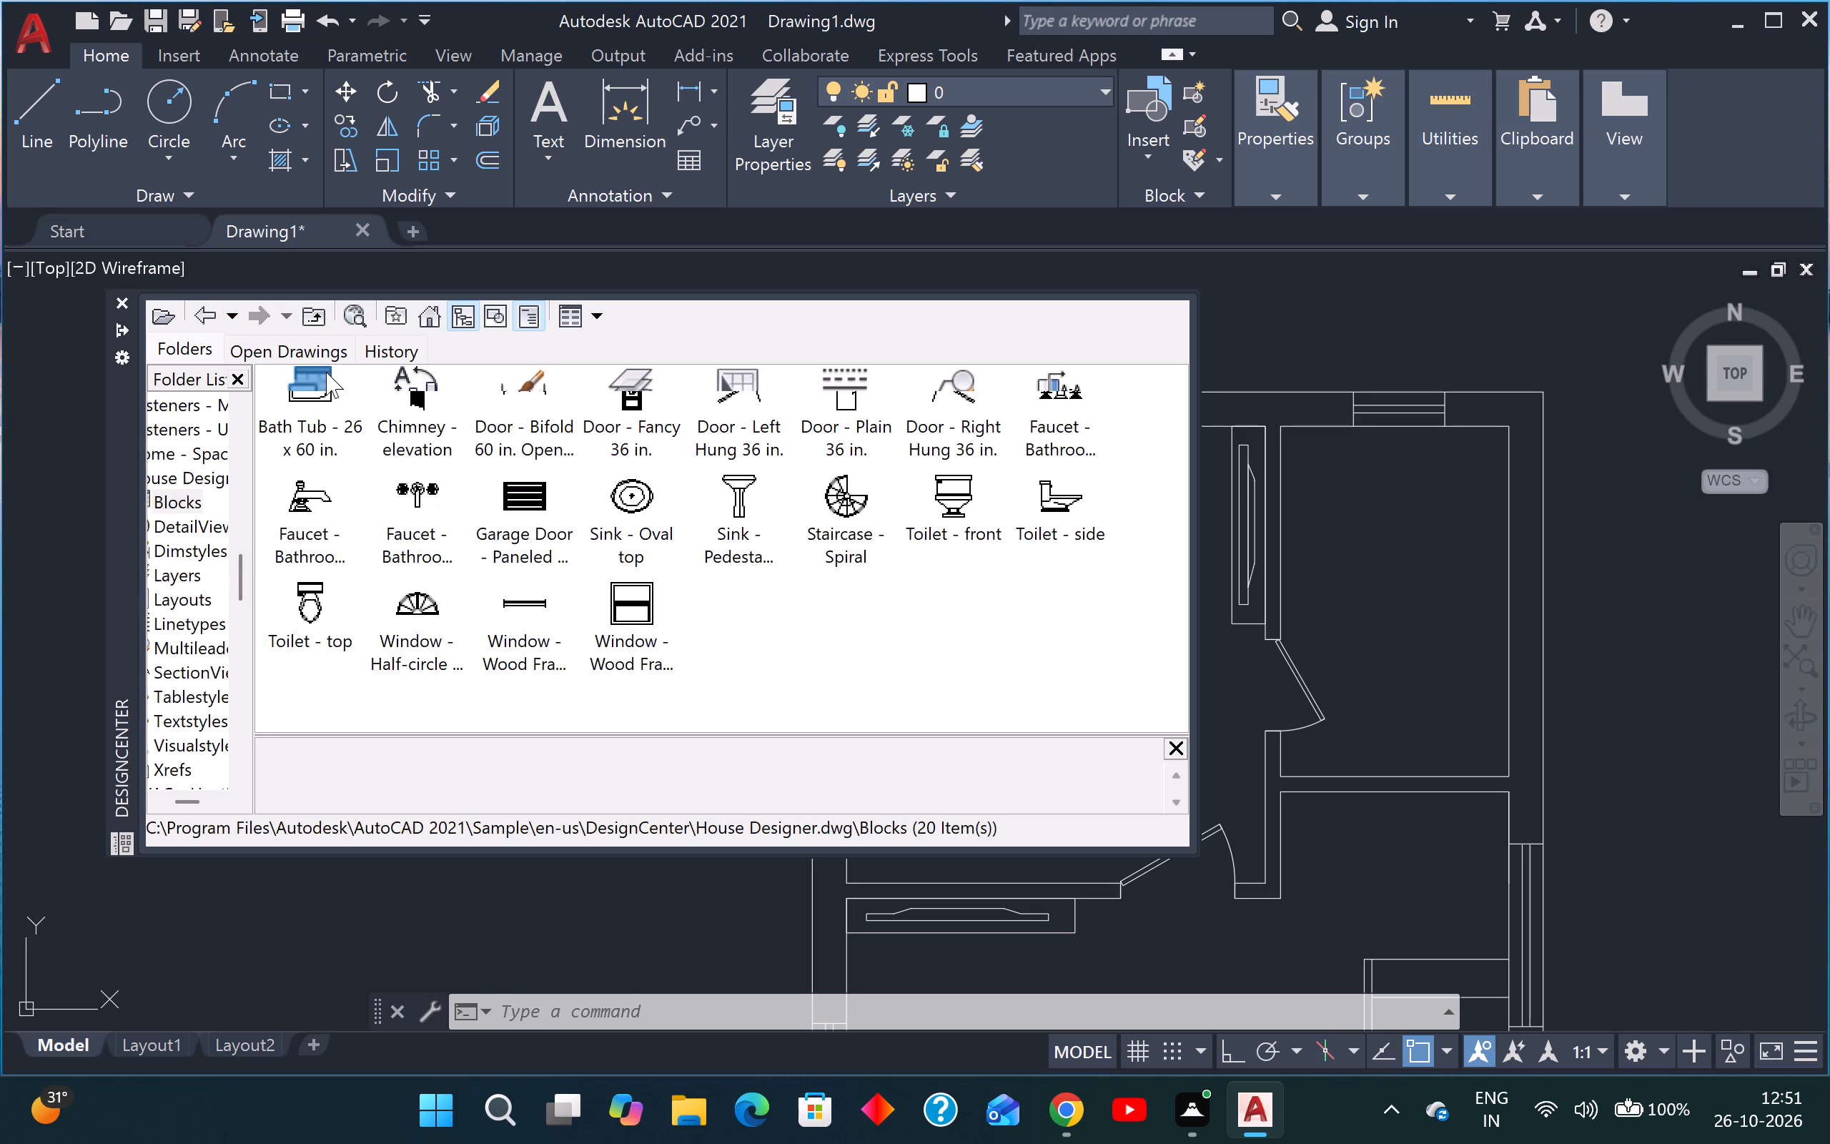
{"action": "left_click_drag", "start_coordinate": [318, 605], "coordinate": [865, 585]}
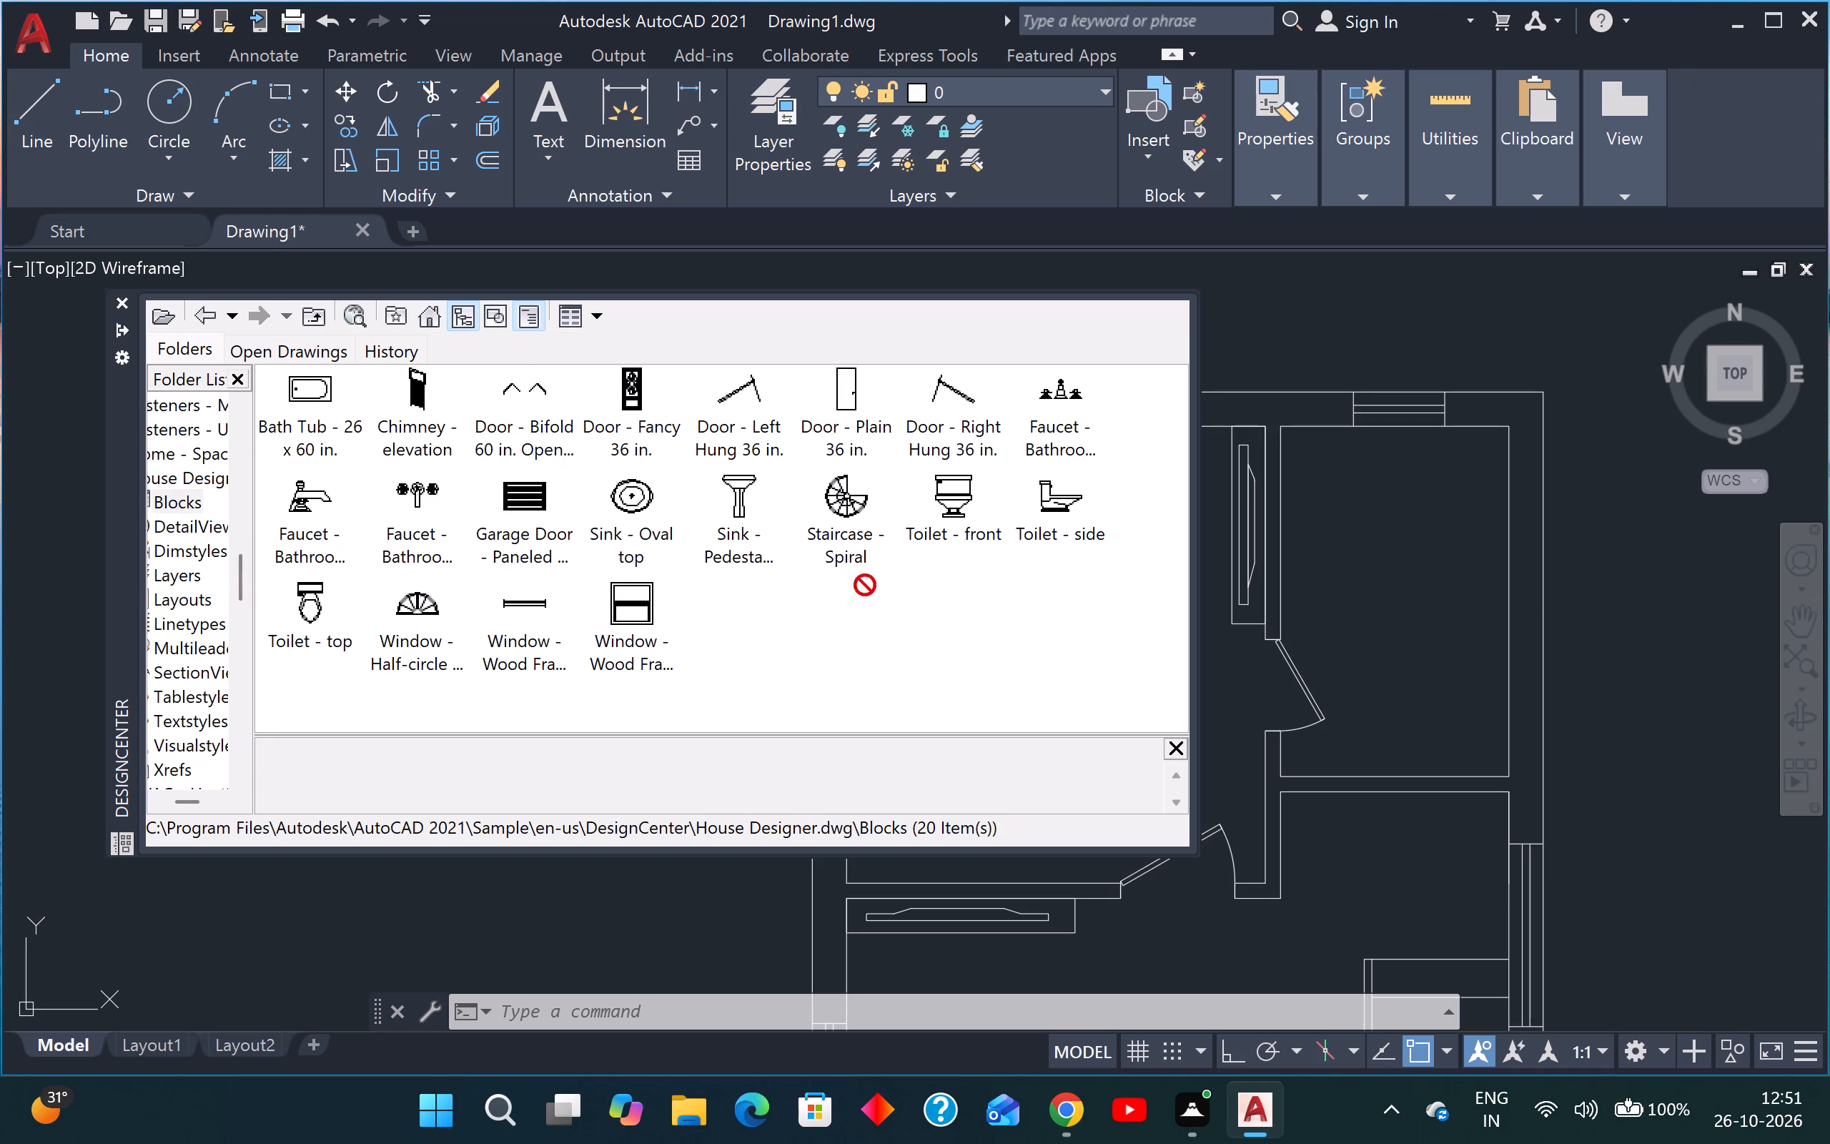
{"action": "left_click_drag", "start_coordinate": [865, 585], "coordinate": [1648, 550]}
Insert the Sink - Oval top block east of the toilet, with the Faucet - Bathroom top block just west of the sink.
{"action": "middle_click_drag", "start_coordinate": [1647, 556], "coordinate": [1570, 578]}
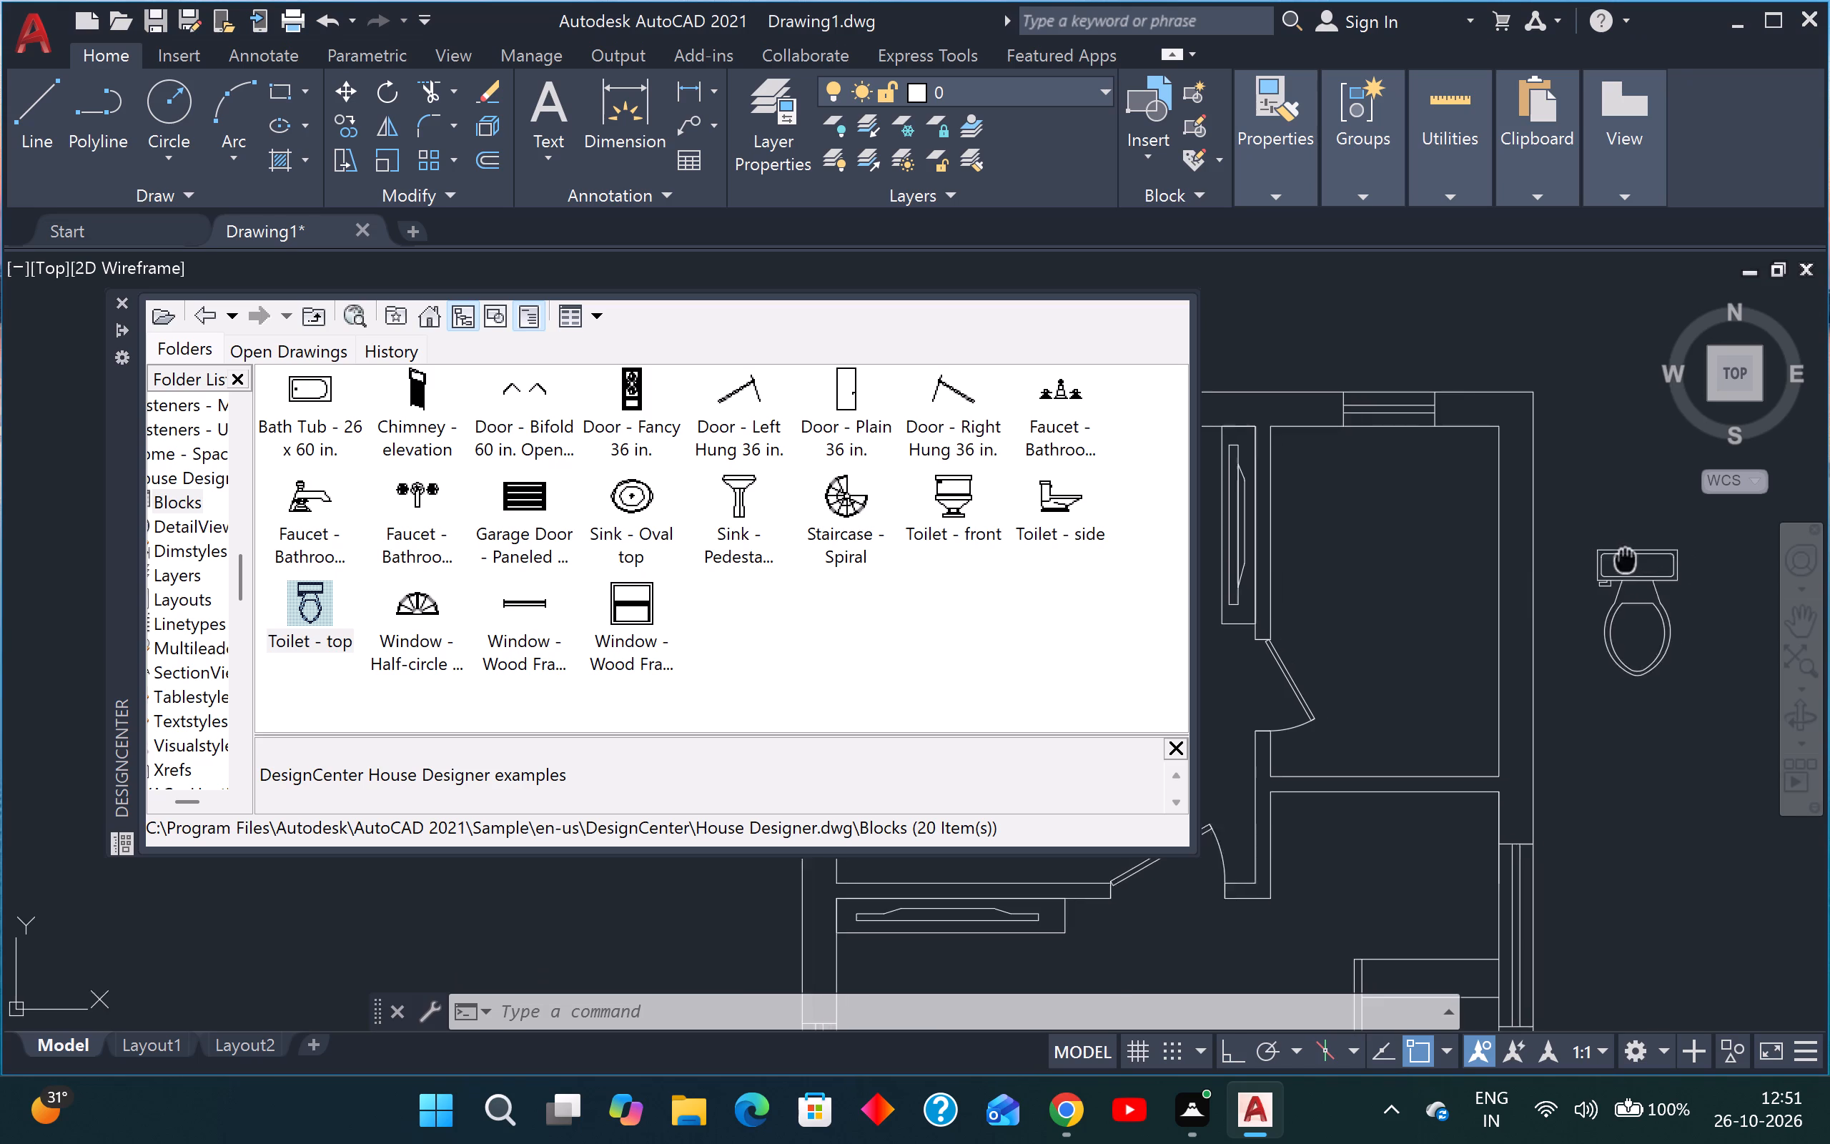
{"action": "middle_click_drag", "start_coordinate": [1570, 578], "coordinate": [906, 669]}
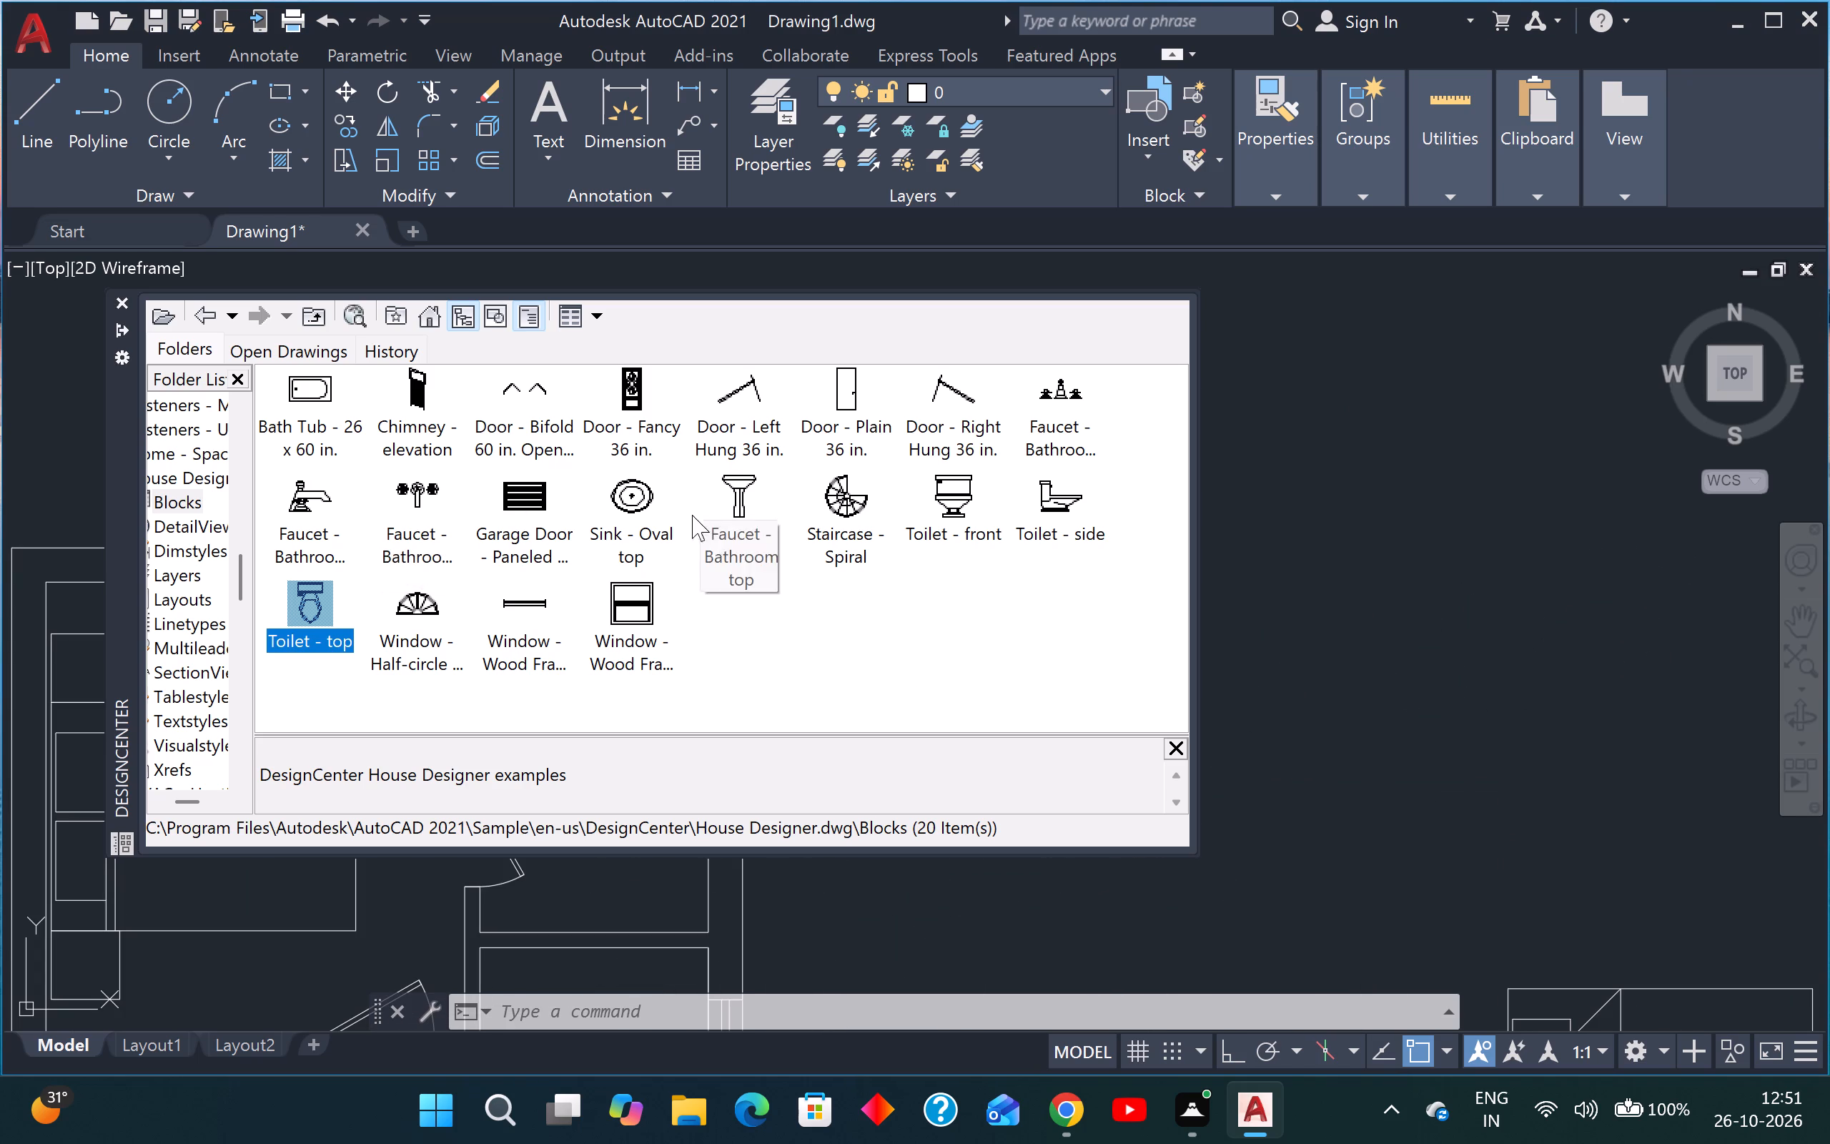
{"action": "left_click_drag", "start_coordinate": [640, 487], "coordinate": [1598, 649]}
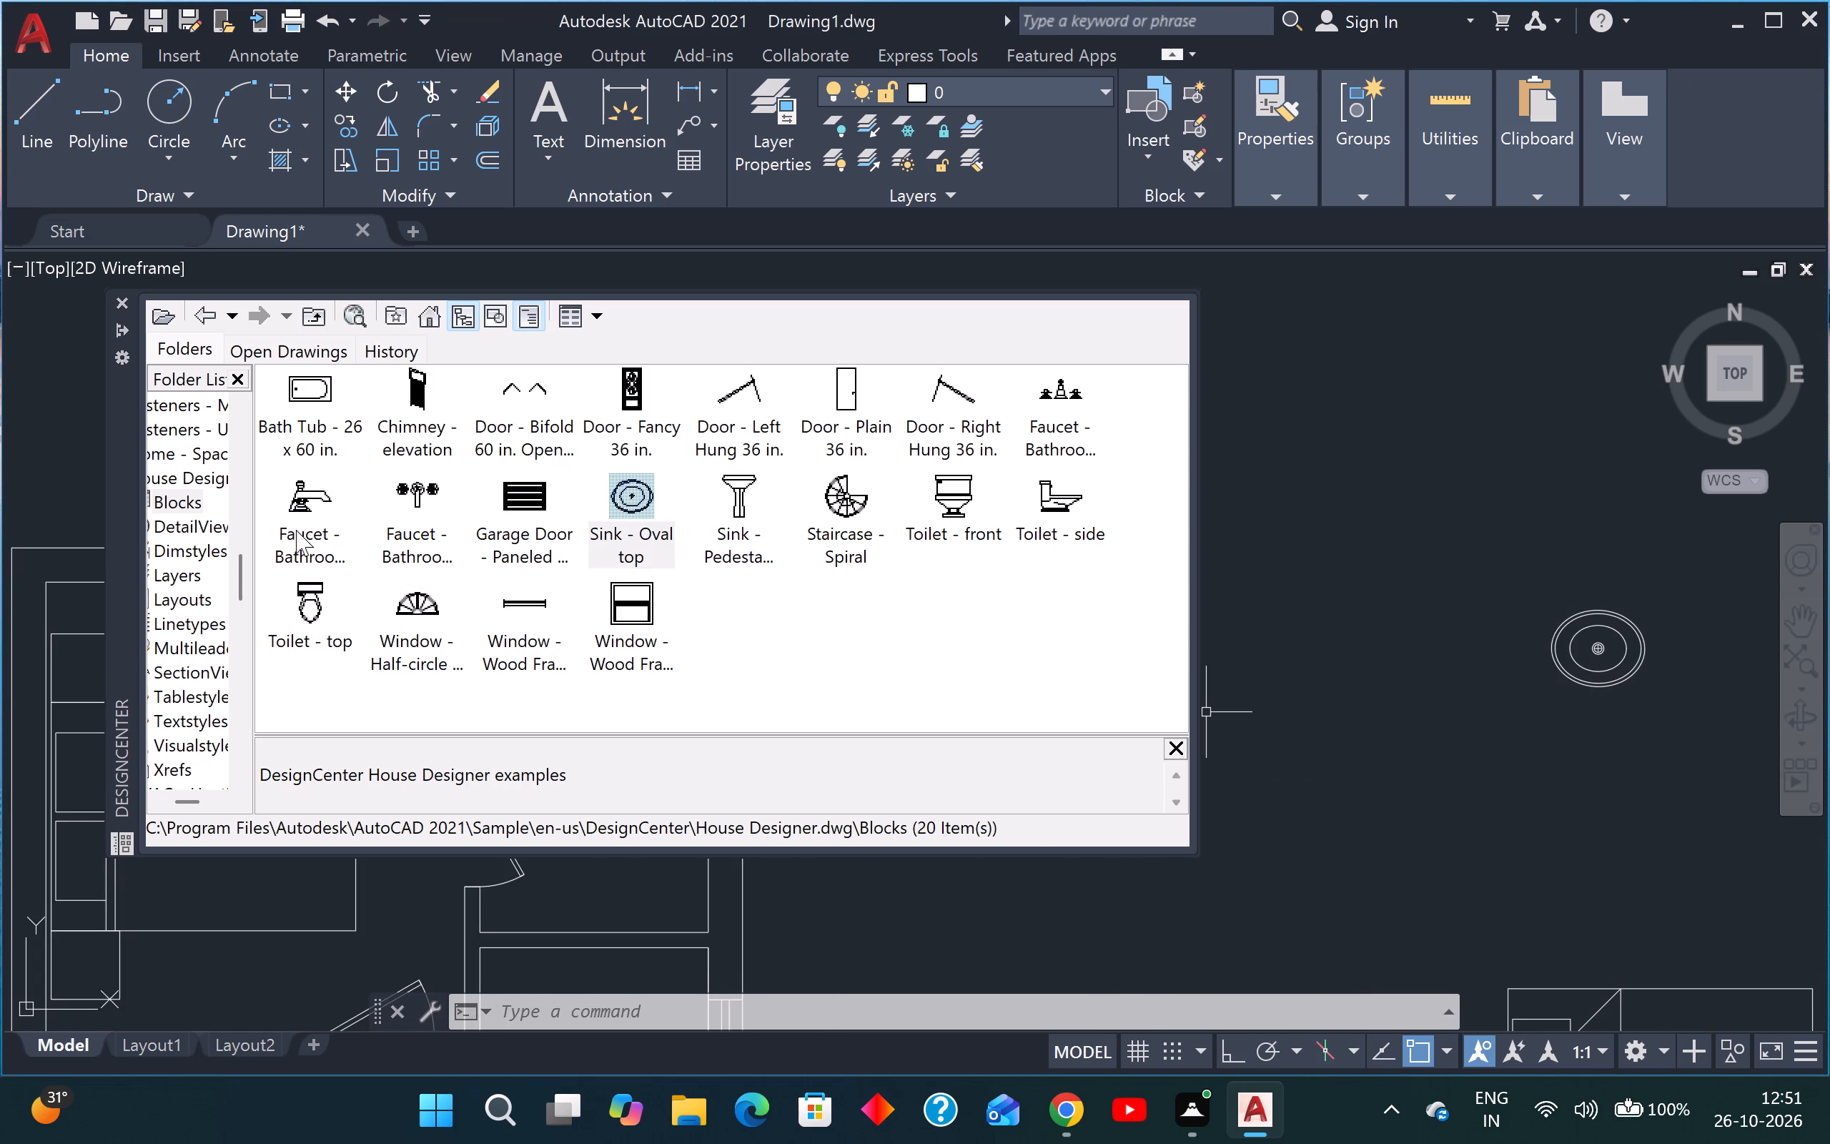
{"action": "left_click_drag", "start_coordinate": [403, 497], "coordinate": [1489, 646]}
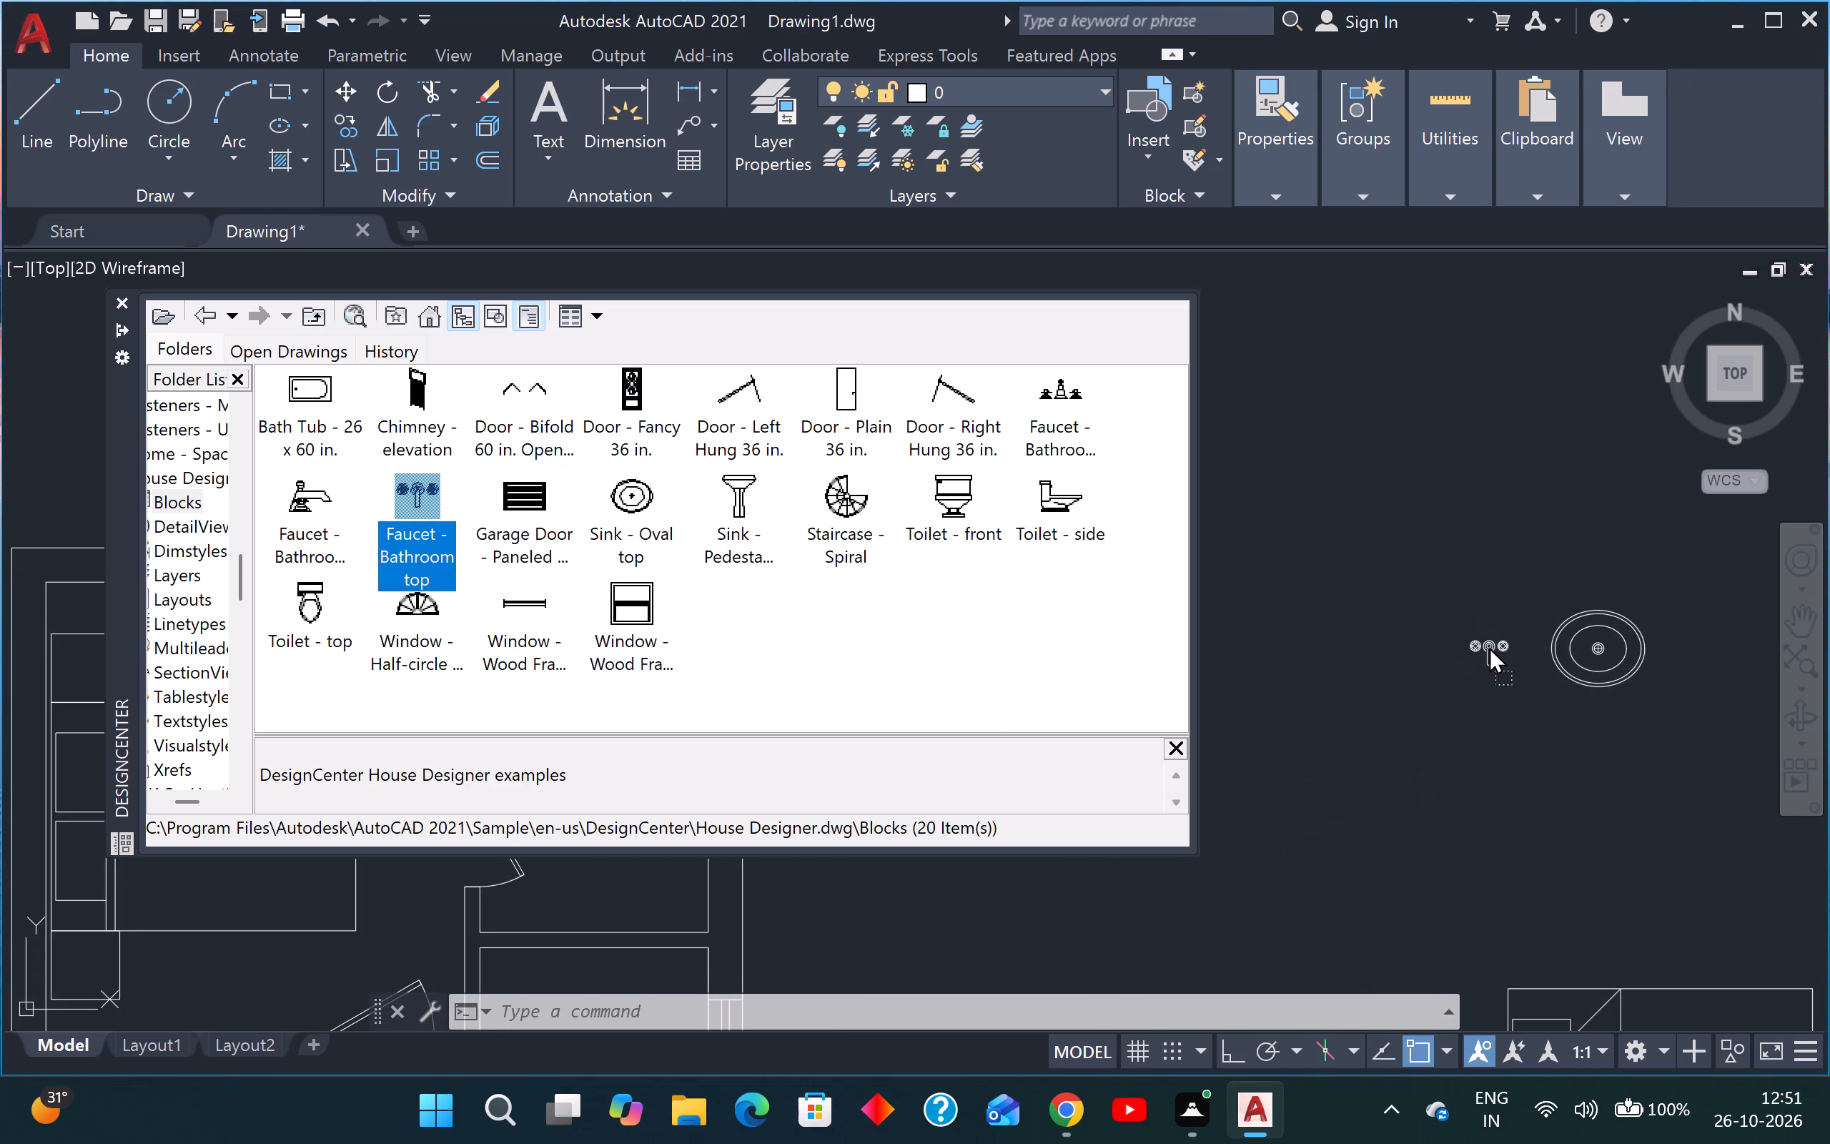
{"action": "left_click_drag", "start_coordinate": [1489, 646], "coordinate": [1500, 641]}
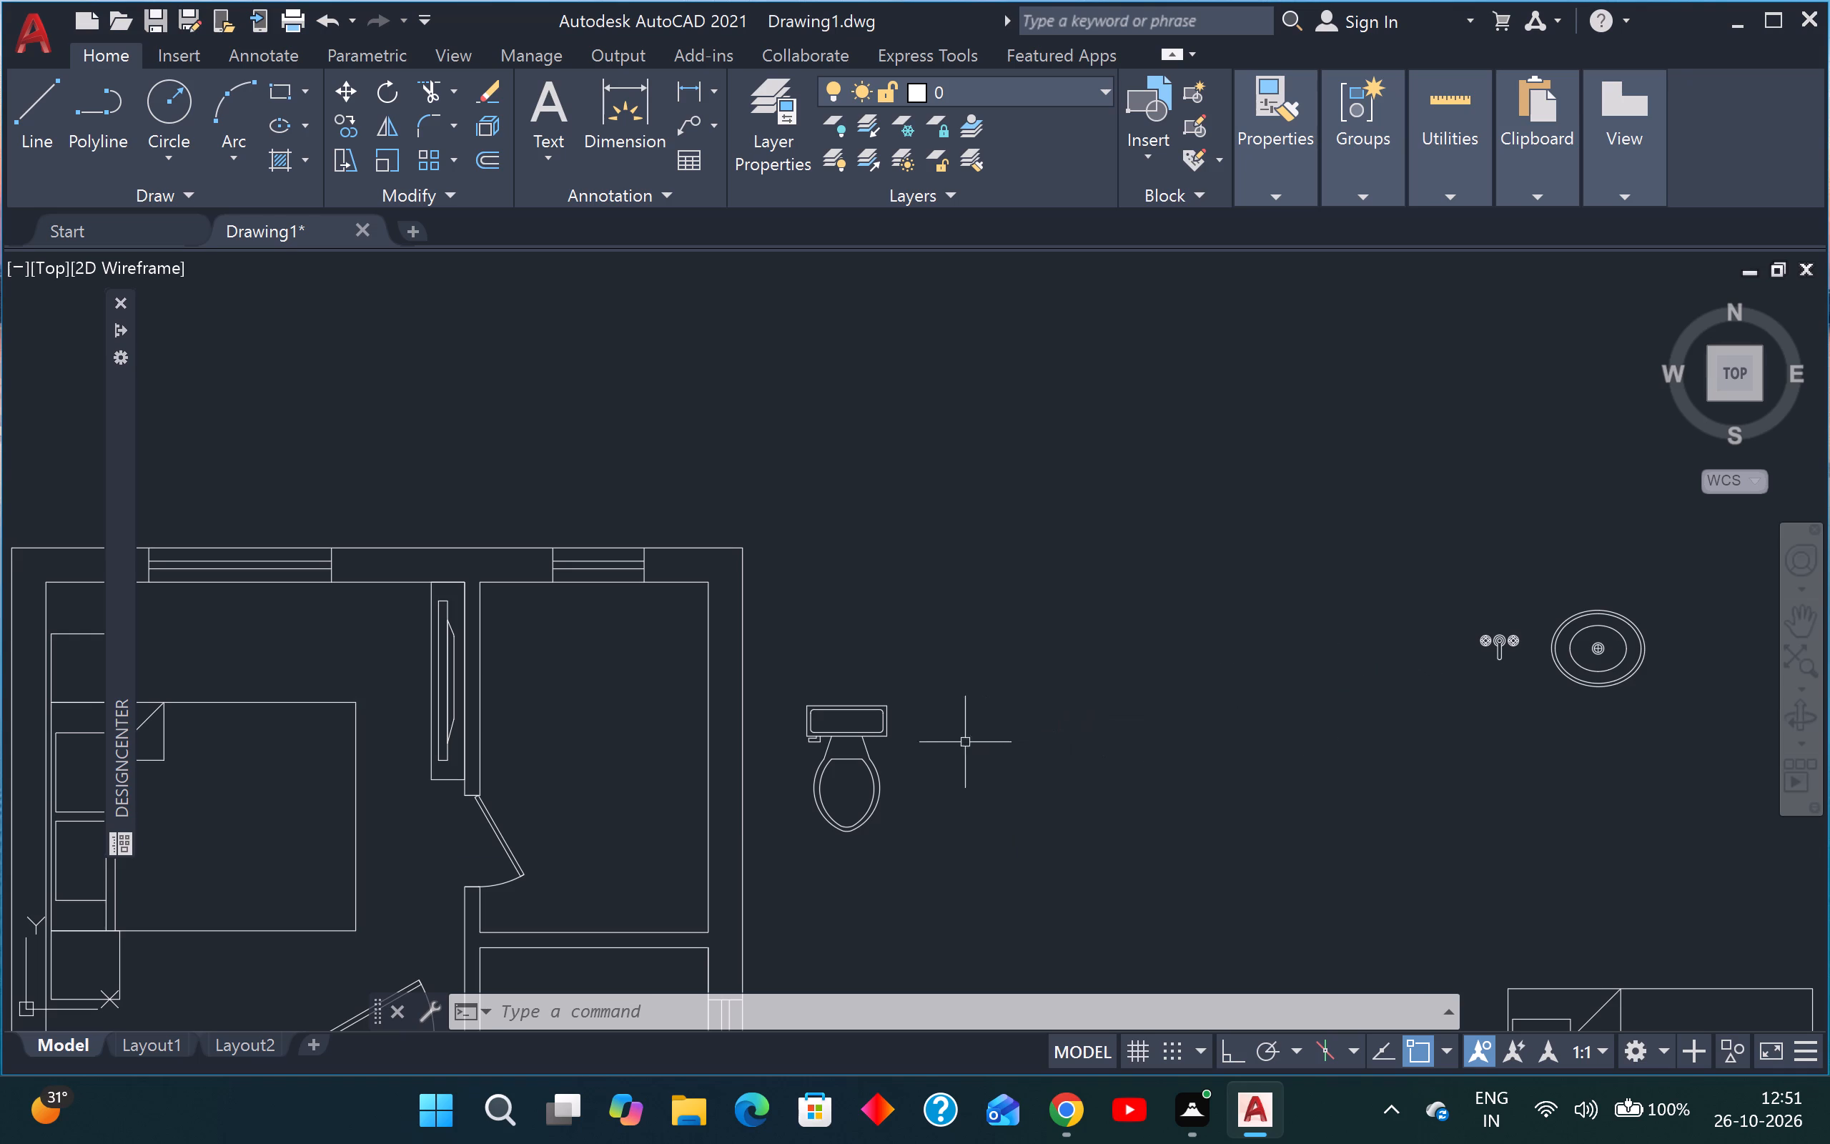
Rotate the toilet 270° about its tank's northeast corner with Ortho on, so the tank is on the east side.
{"action": "scroll", "coordinate": [883, 649], "scroll_direction": "down", "scroll_amount": 2}
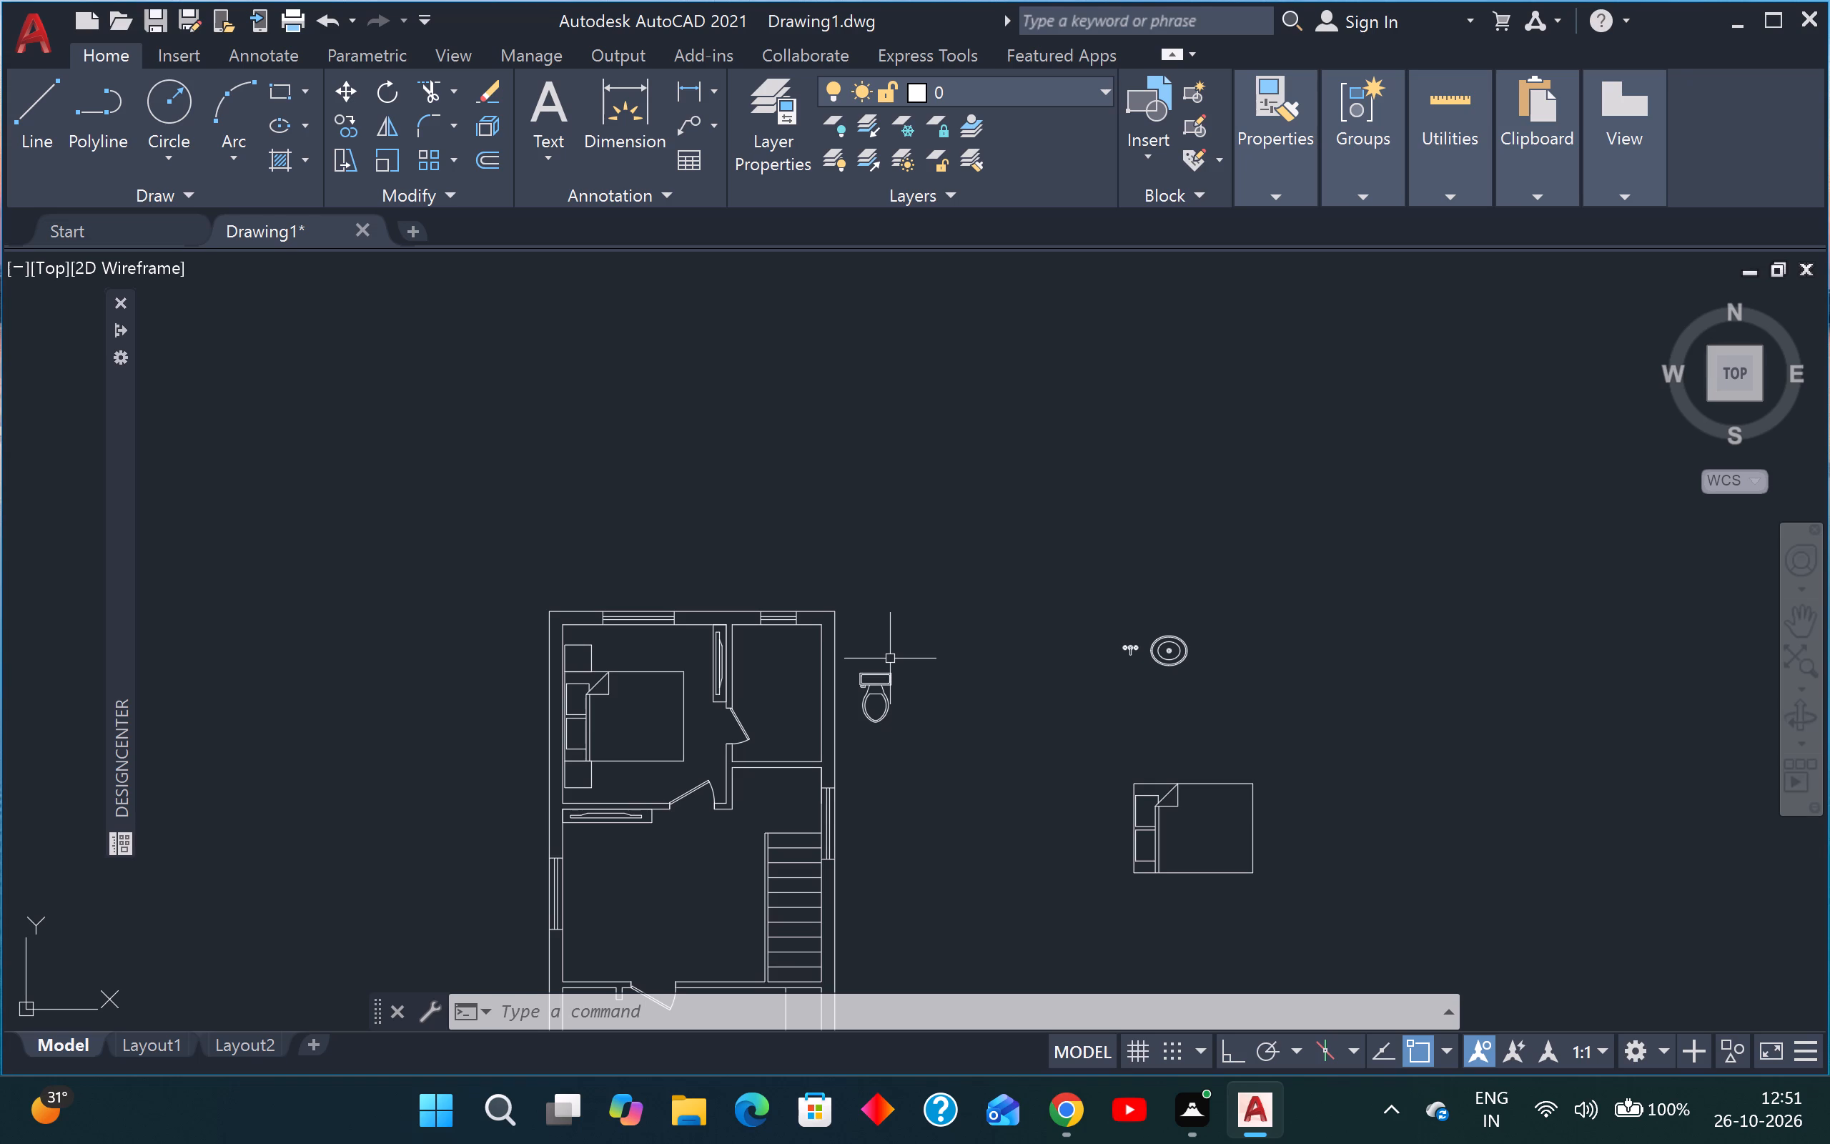
{"action": "scroll", "coordinate": [916, 722], "scroll_direction": "up", "scroll_amount": 2}
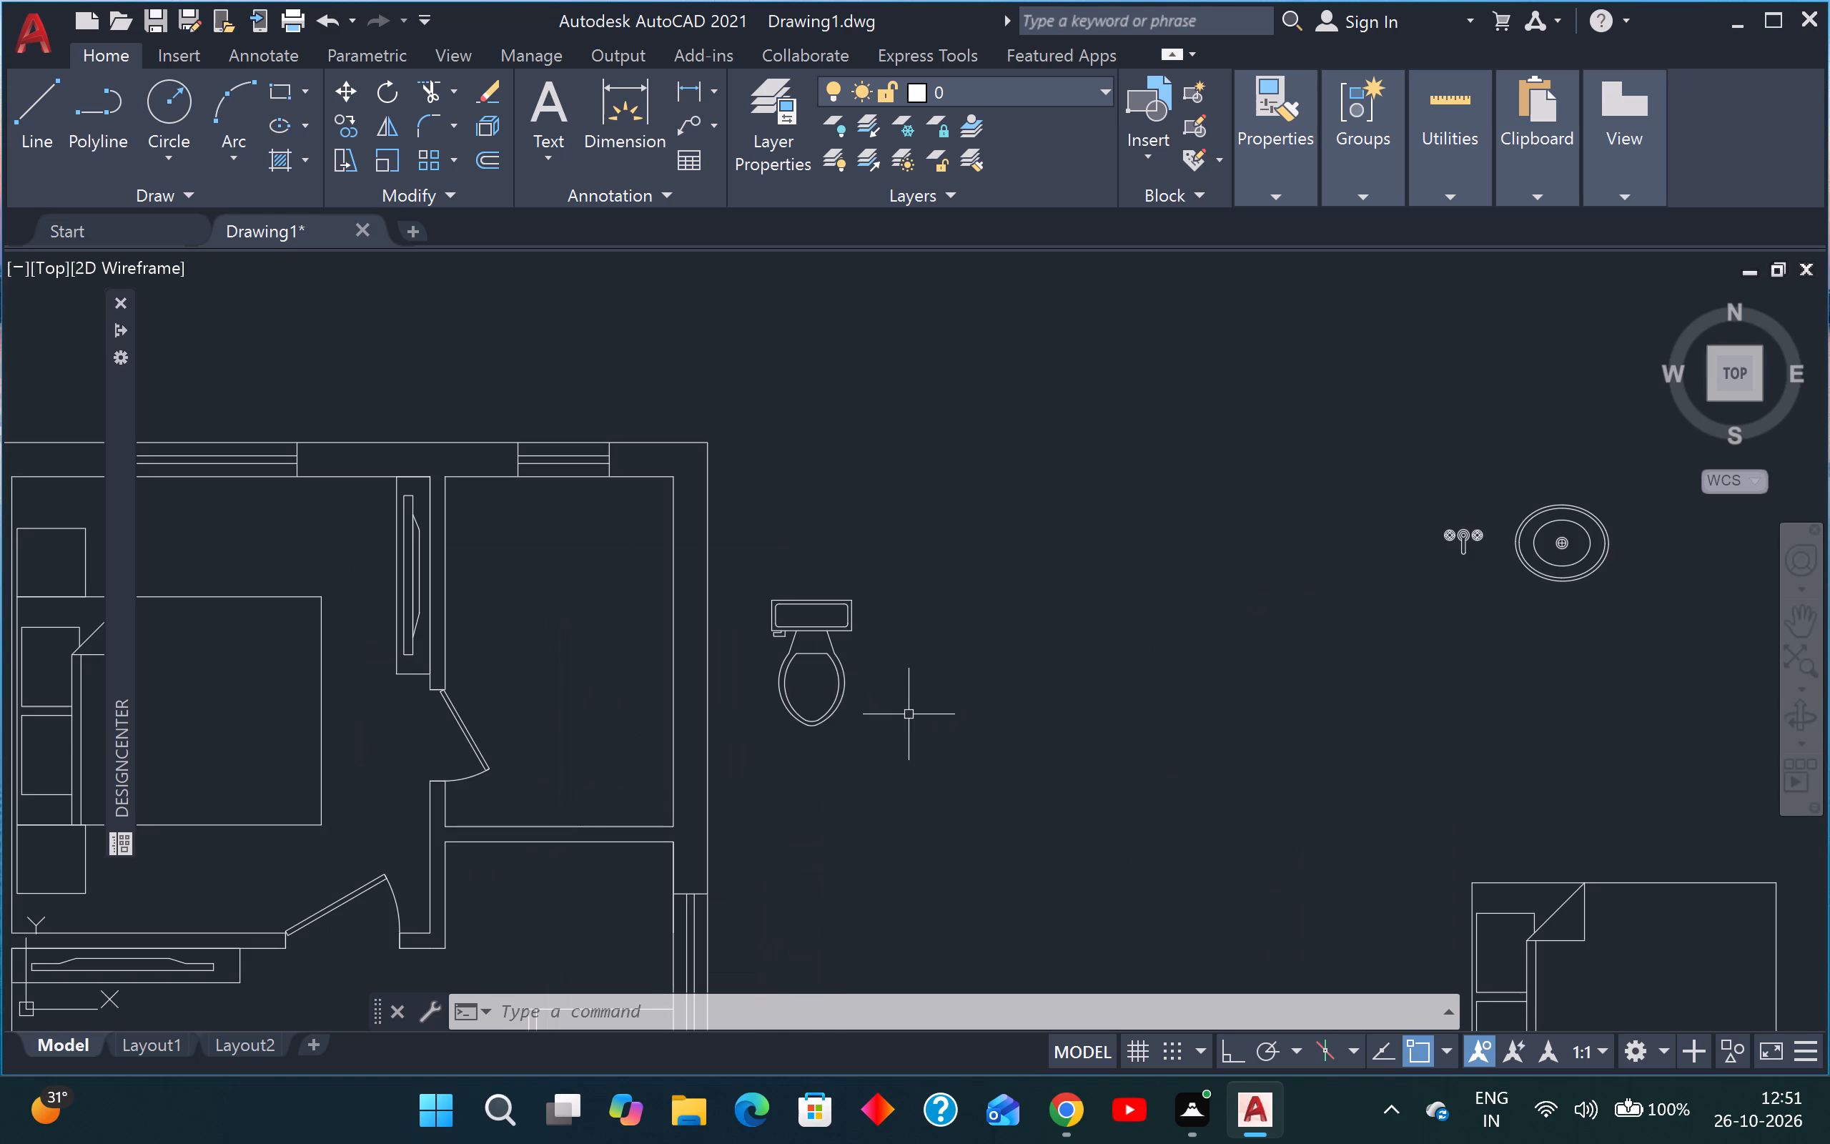
{"action": "key", "text": "Escape"}
{"action": "key", "text": "Escape"}
{"action": "scroll", "coordinate": [806, 598], "scroll_direction": "up", "scroll_amount": 1}
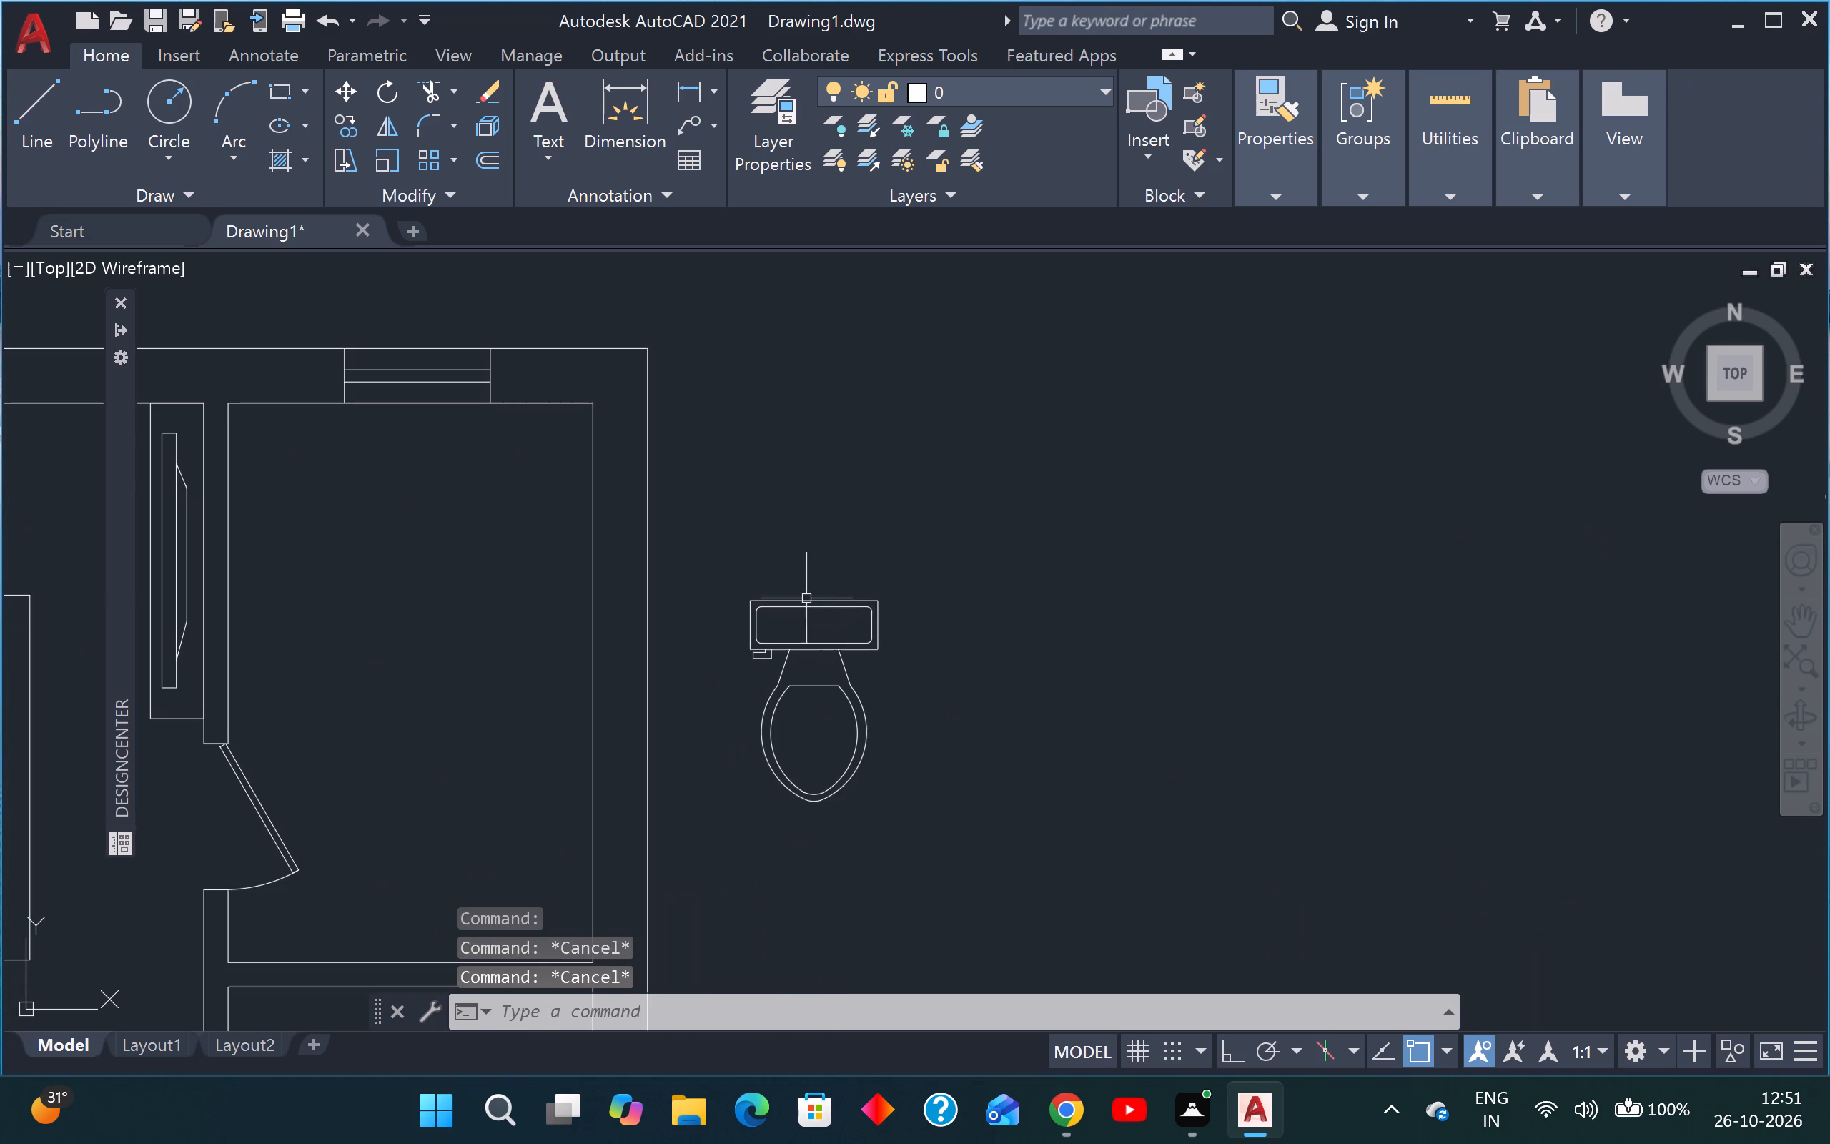
{"action": "left_click_drag", "start_coordinate": [925, 520], "coordinate": [916, 531]}
{"action": "left_click_drag", "start_coordinate": [840, 663], "coordinate": [833, 665]}
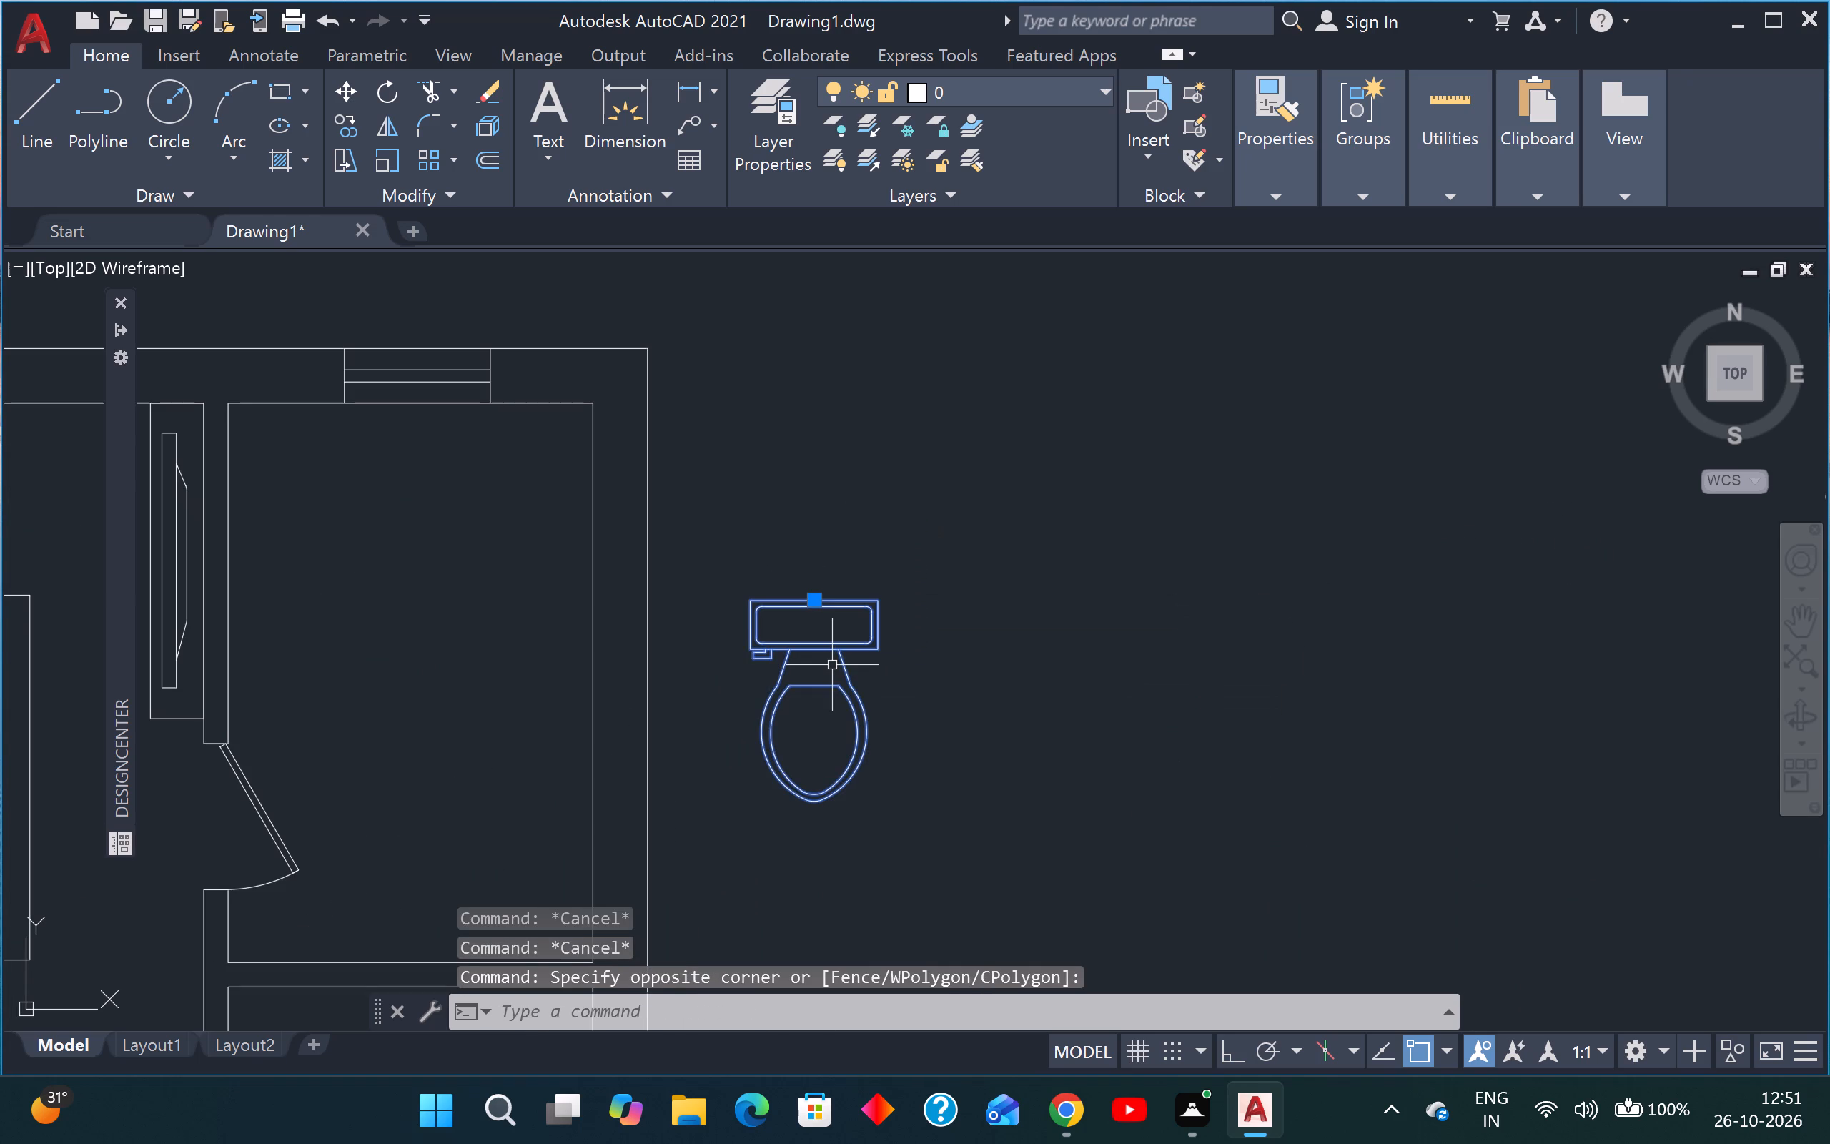
{"action": "type", "text": "ro"}
{"action": "key", "text": "Return"}
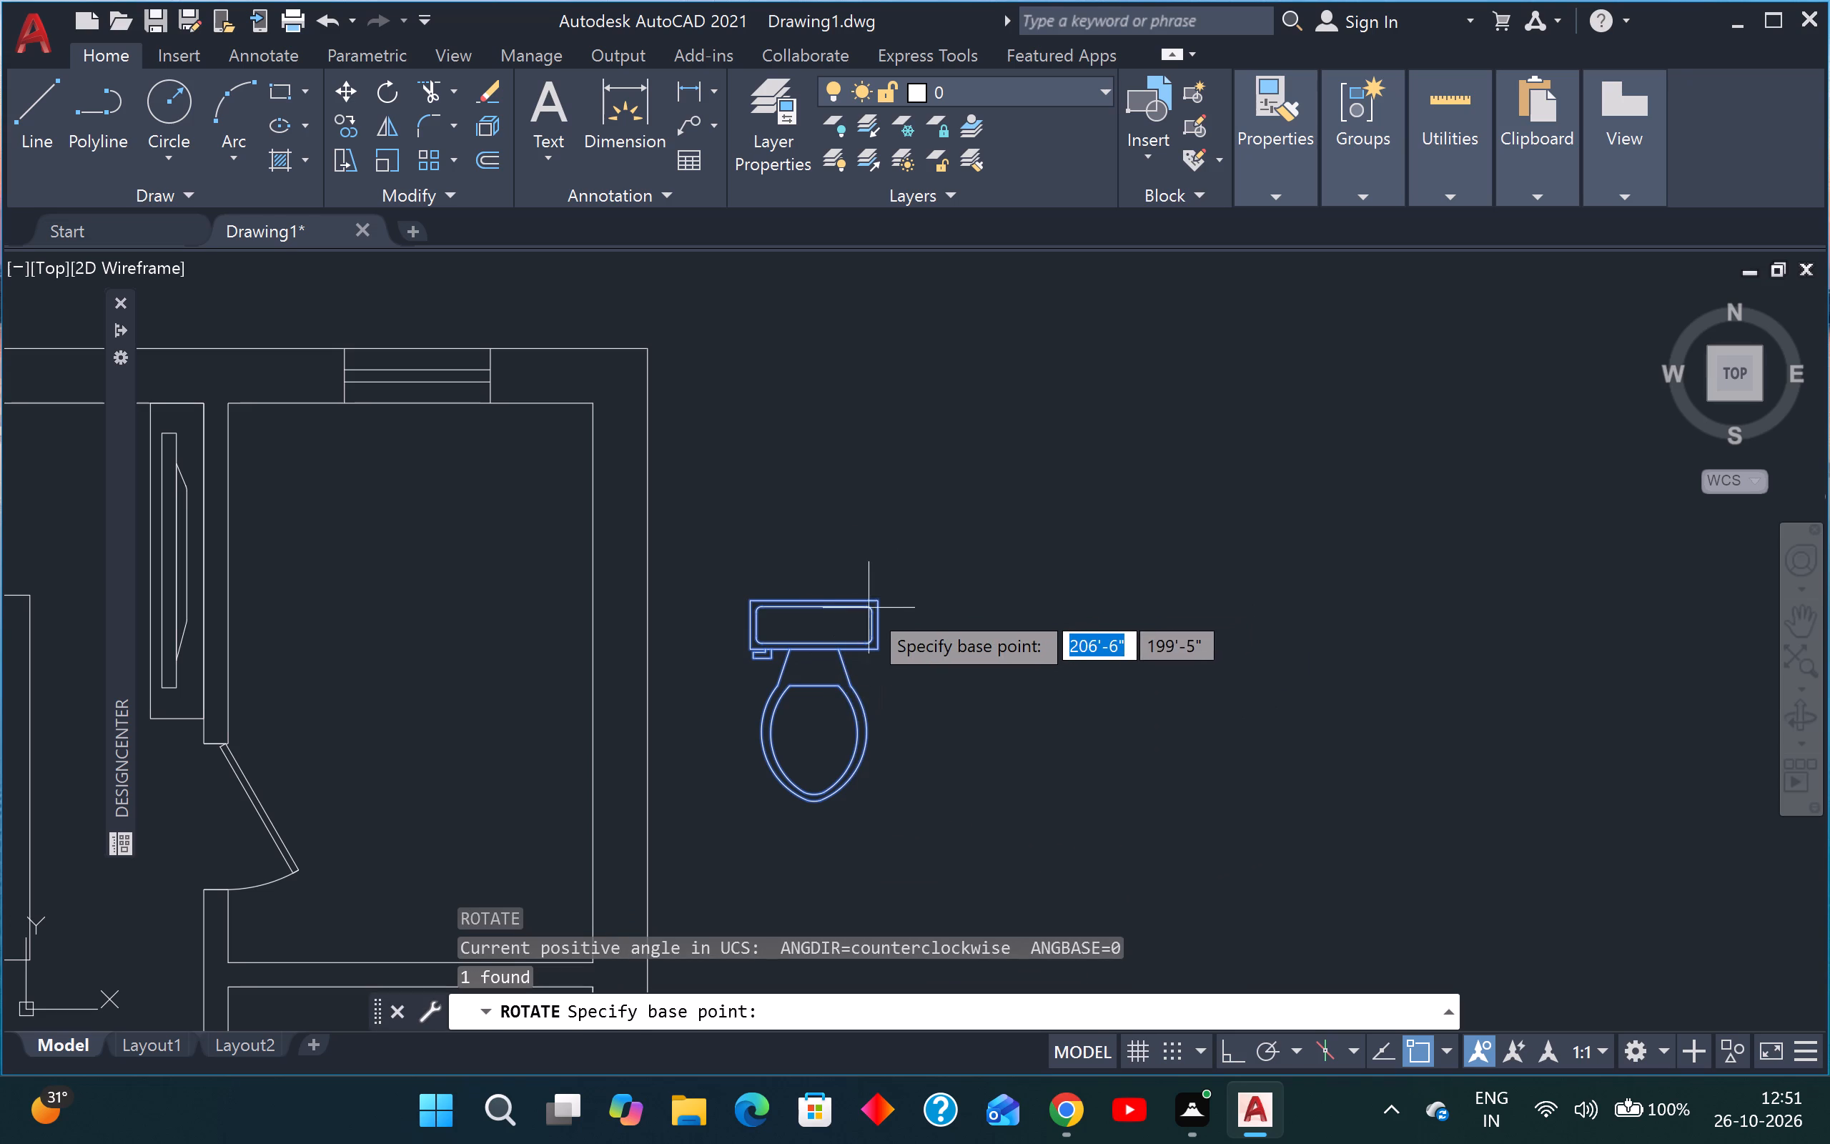
{"action": "left_click", "coordinate": [877, 604]}
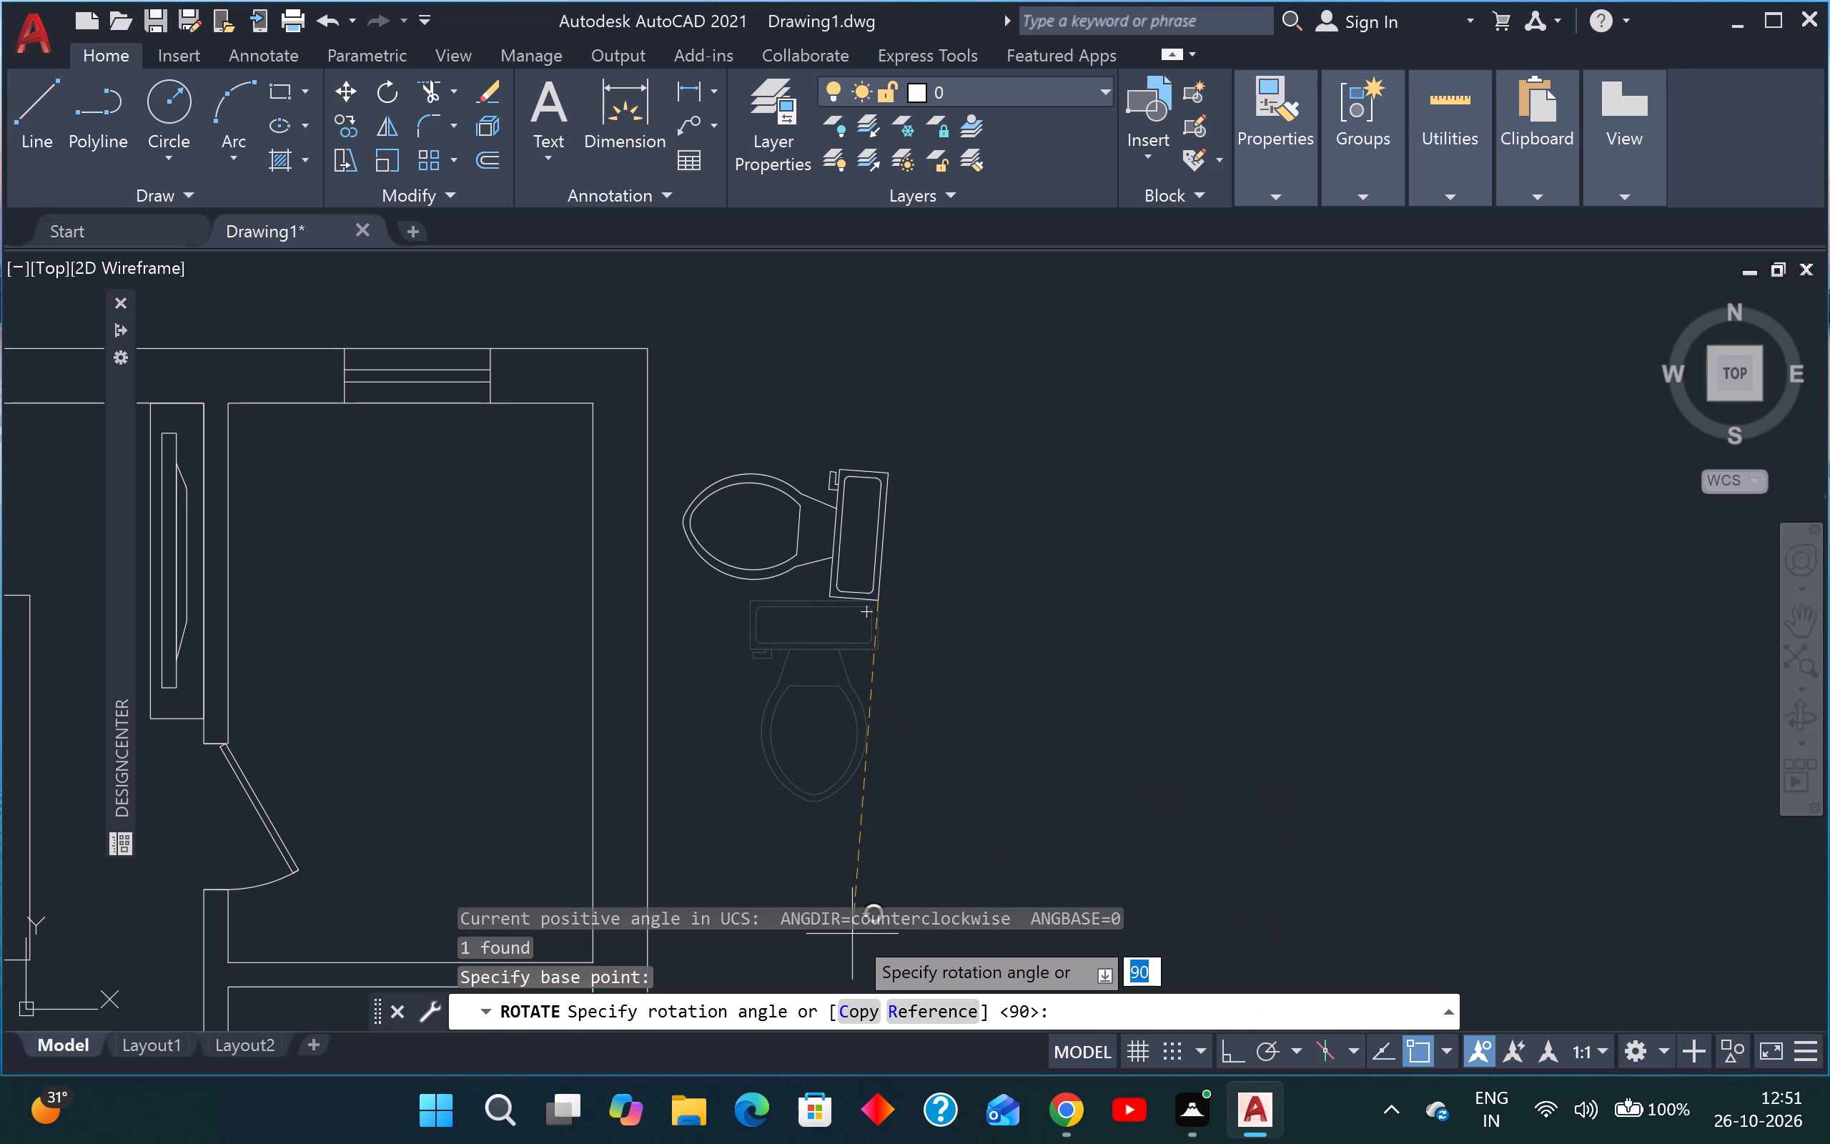
{"action": "key", "text": "F8"}
{"action": "left_click", "coordinate": [861, 830]}
{"action": "key", "text": "Escape"}
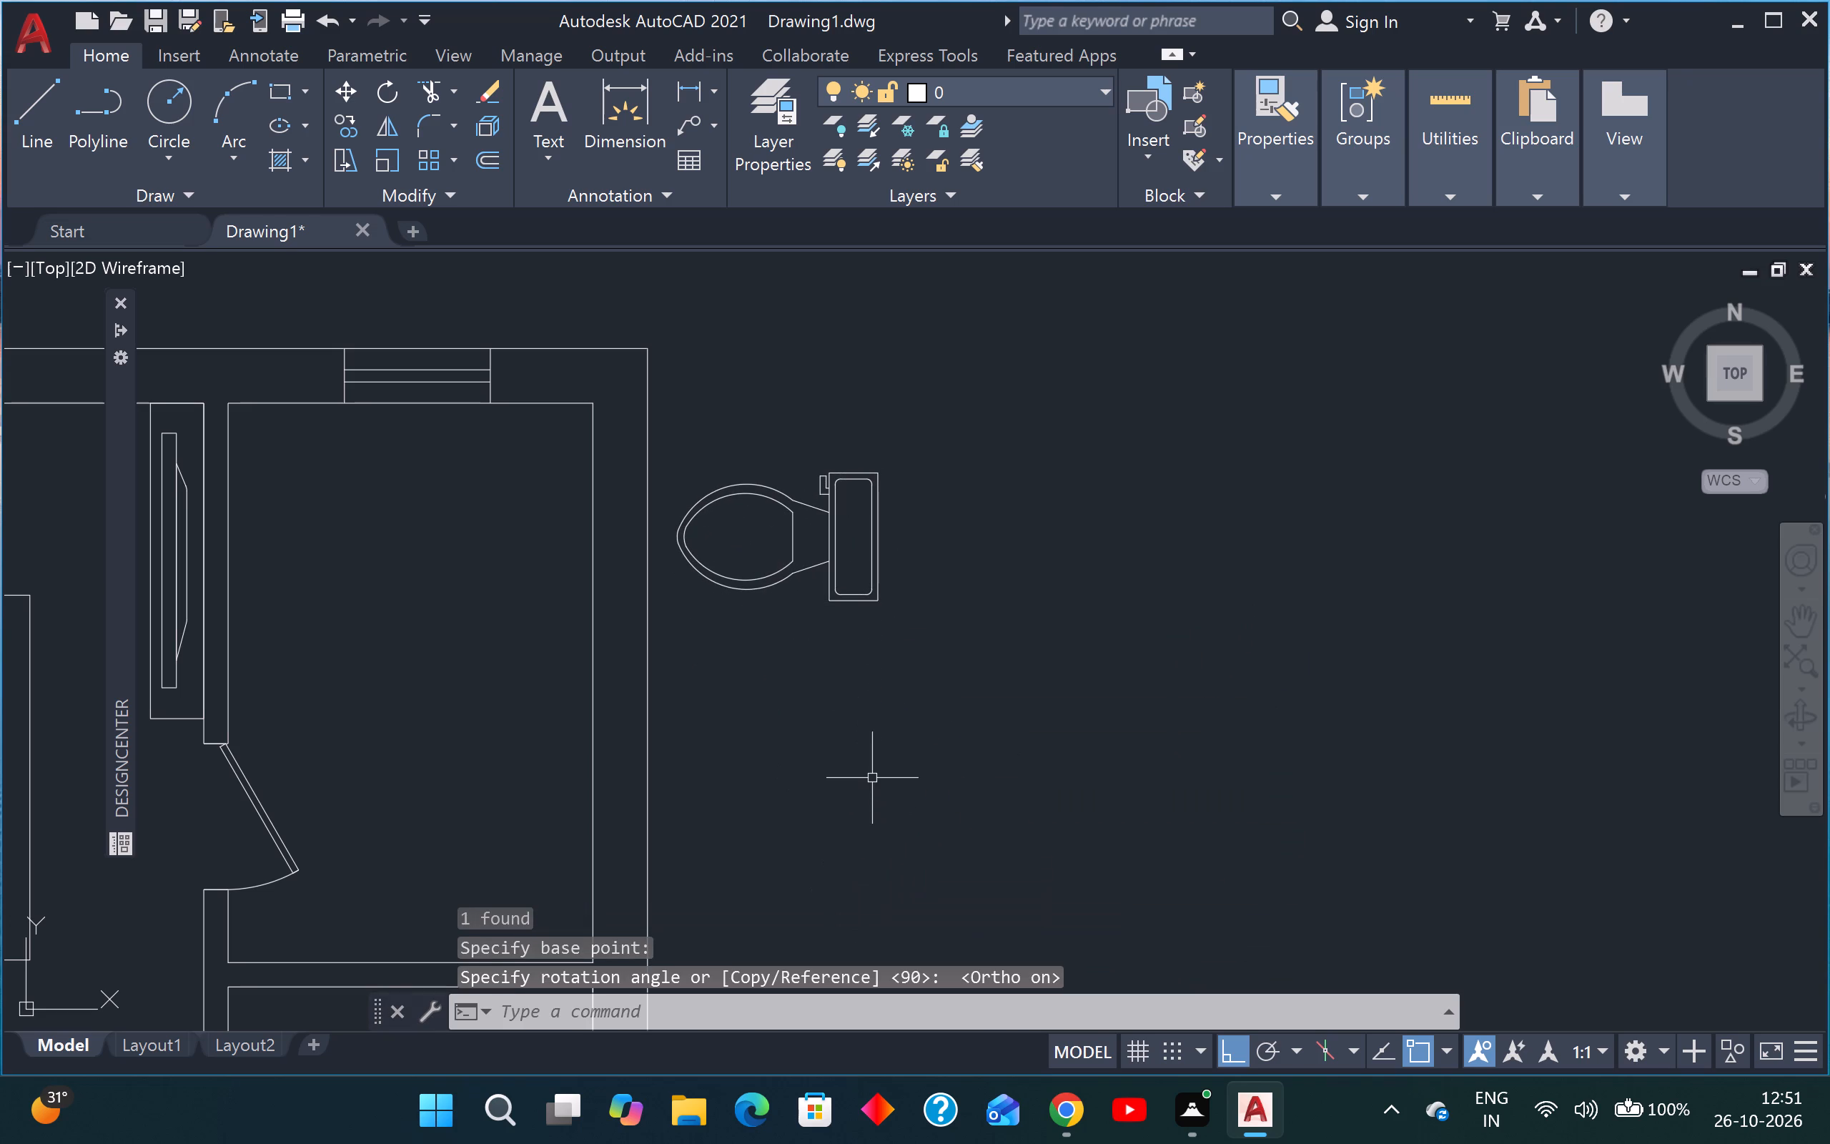
{"action": "key", "text": "Escape"}
Move the toilet into the northeast room with Ortho off, setting its tank close to the east wall near the north corner.
{"action": "left_click_drag", "start_coordinate": [939, 426], "coordinate": [936, 433]}
{"action": "left_click", "coordinate": [875, 559]}
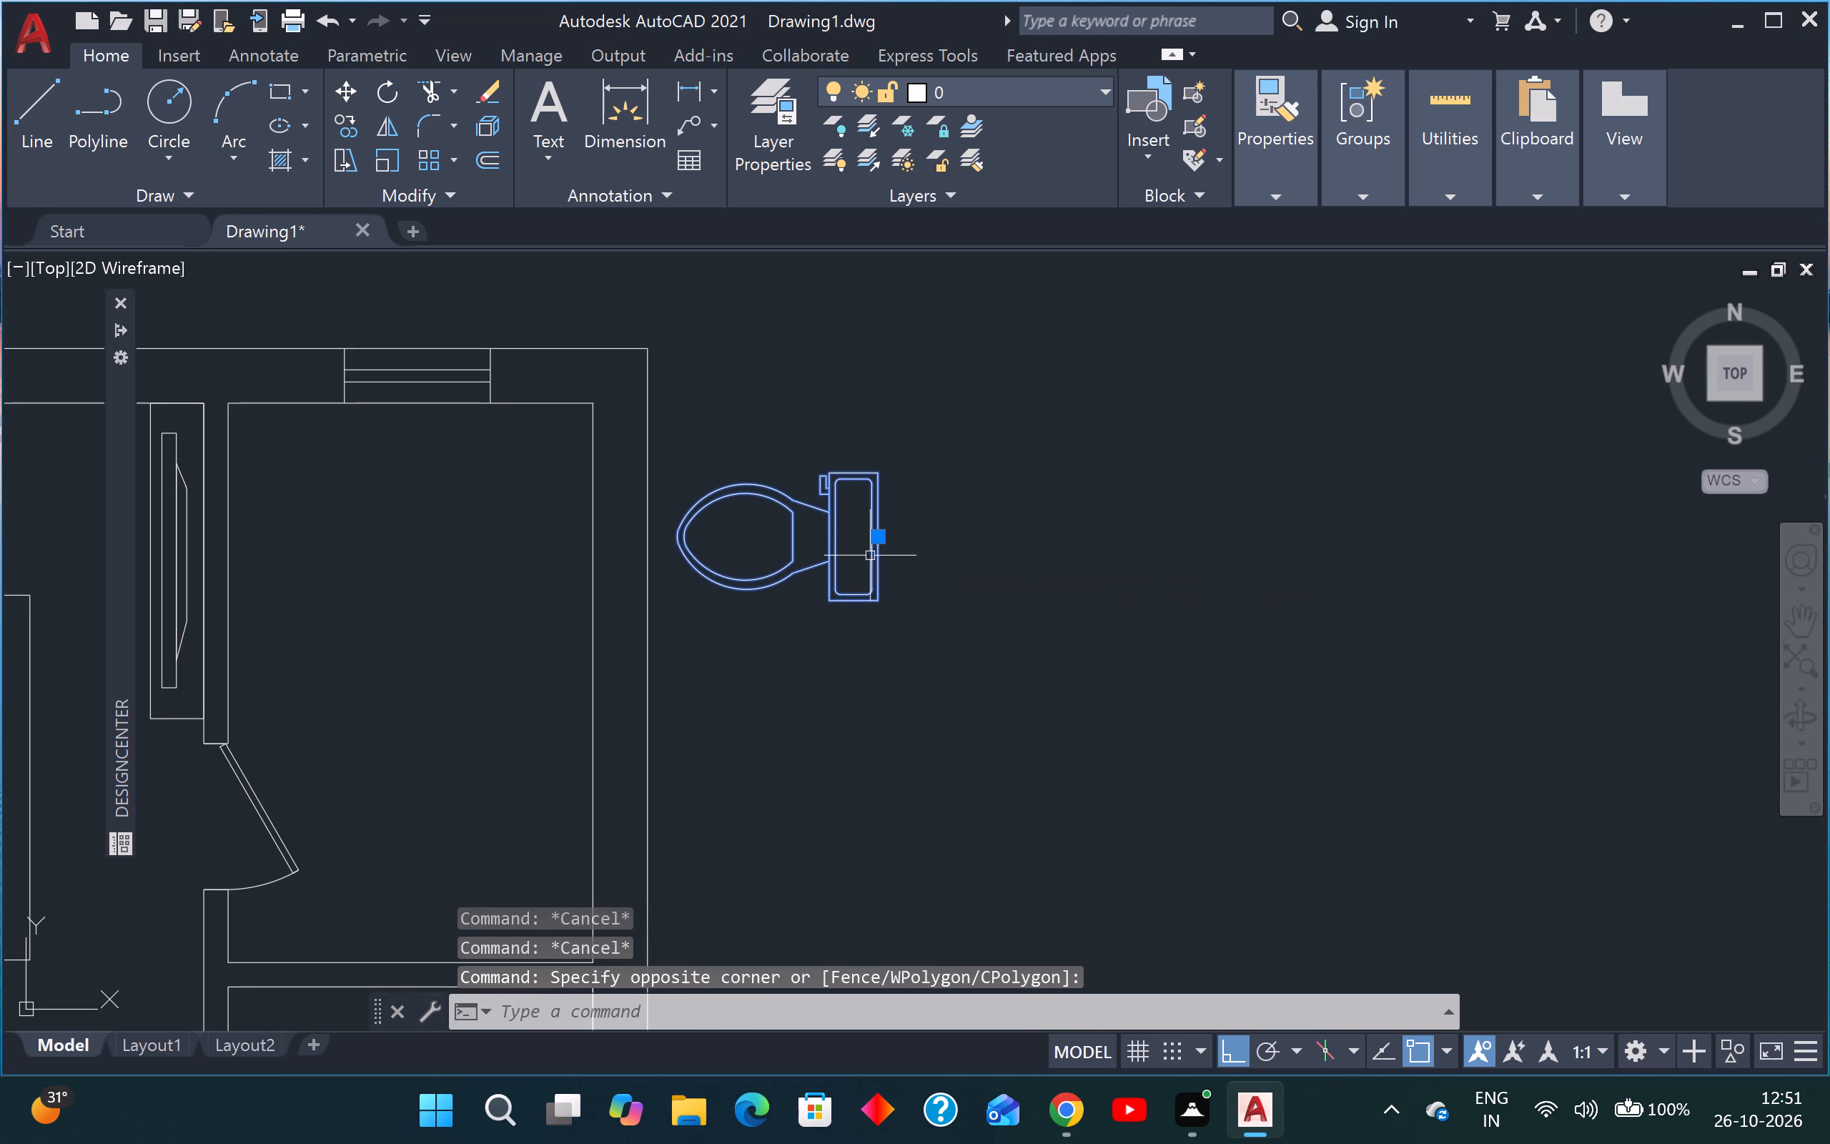
{"action": "type", "text": "m"}
{"action": "key", "text": "space"}
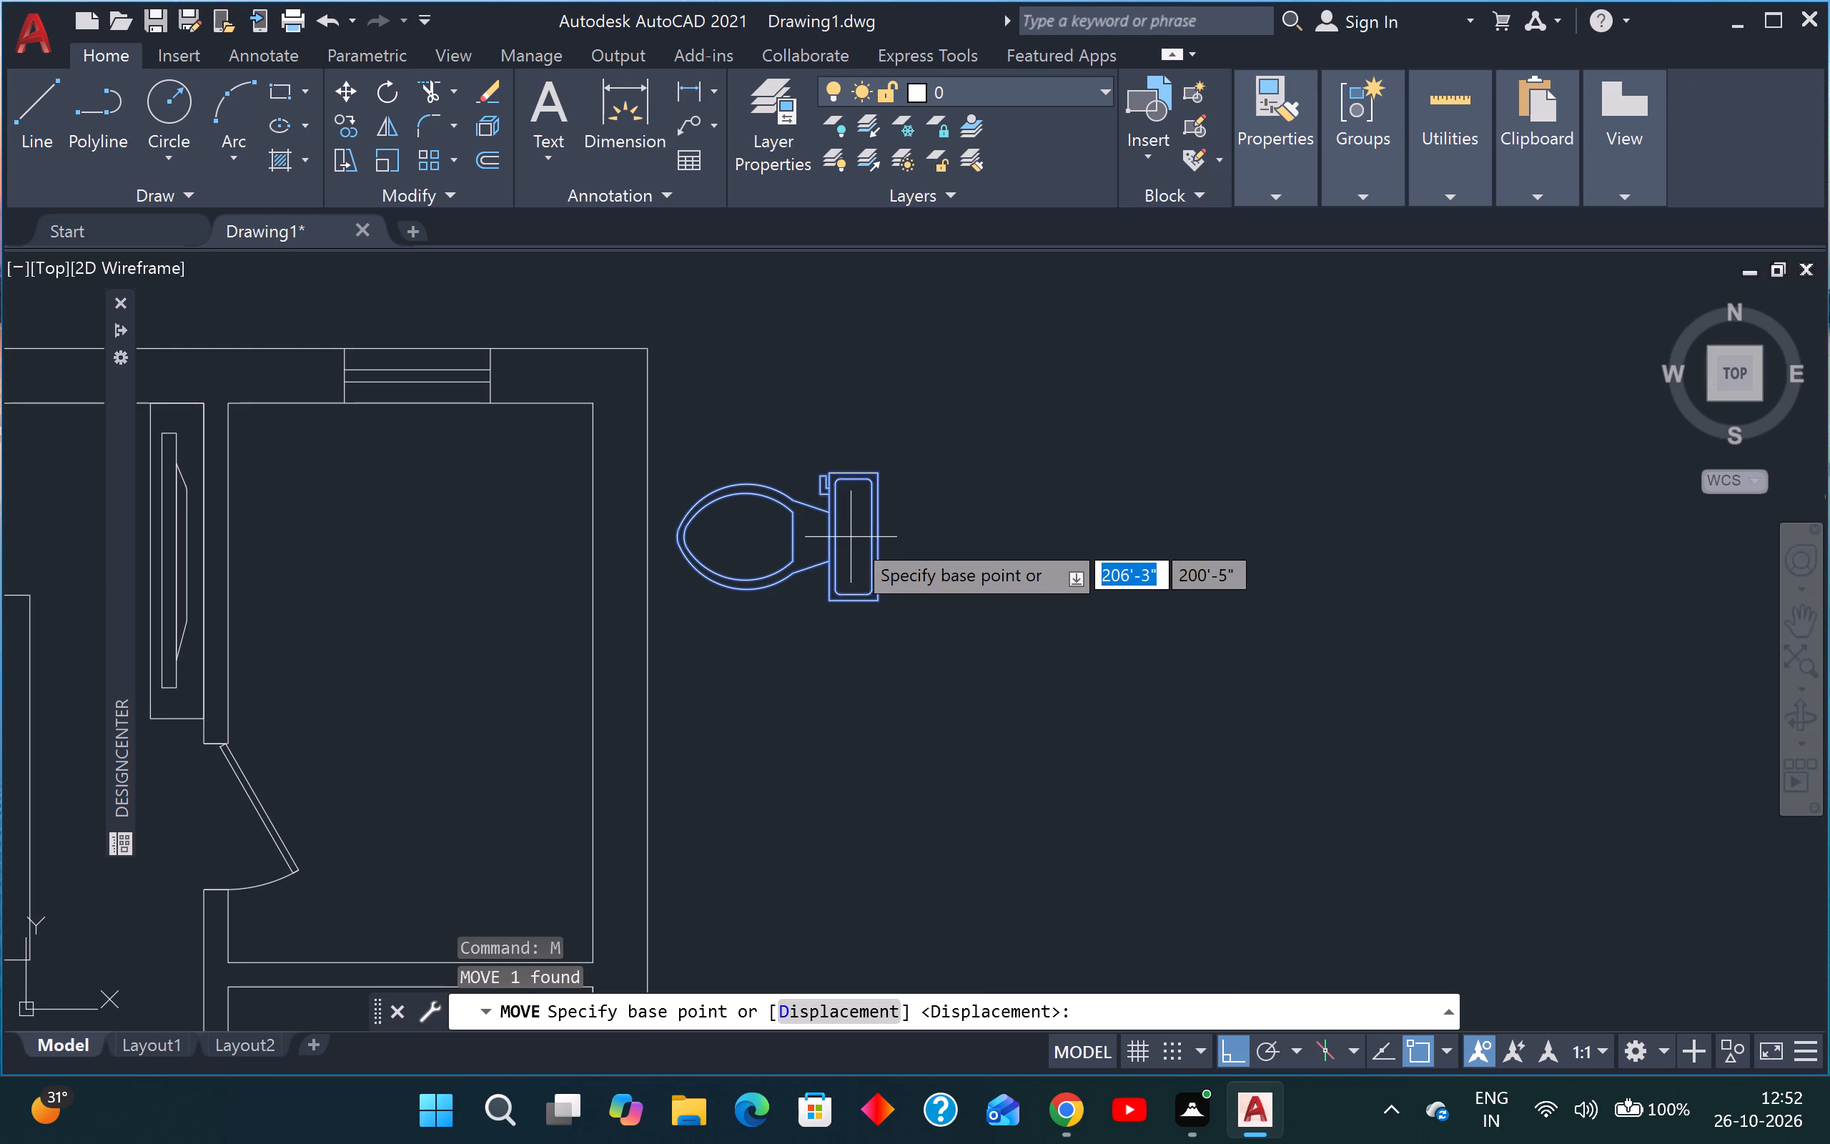
{"action": "left_click", "coordinate": [851, 537]}
{"action": "key", "text": "F8"}
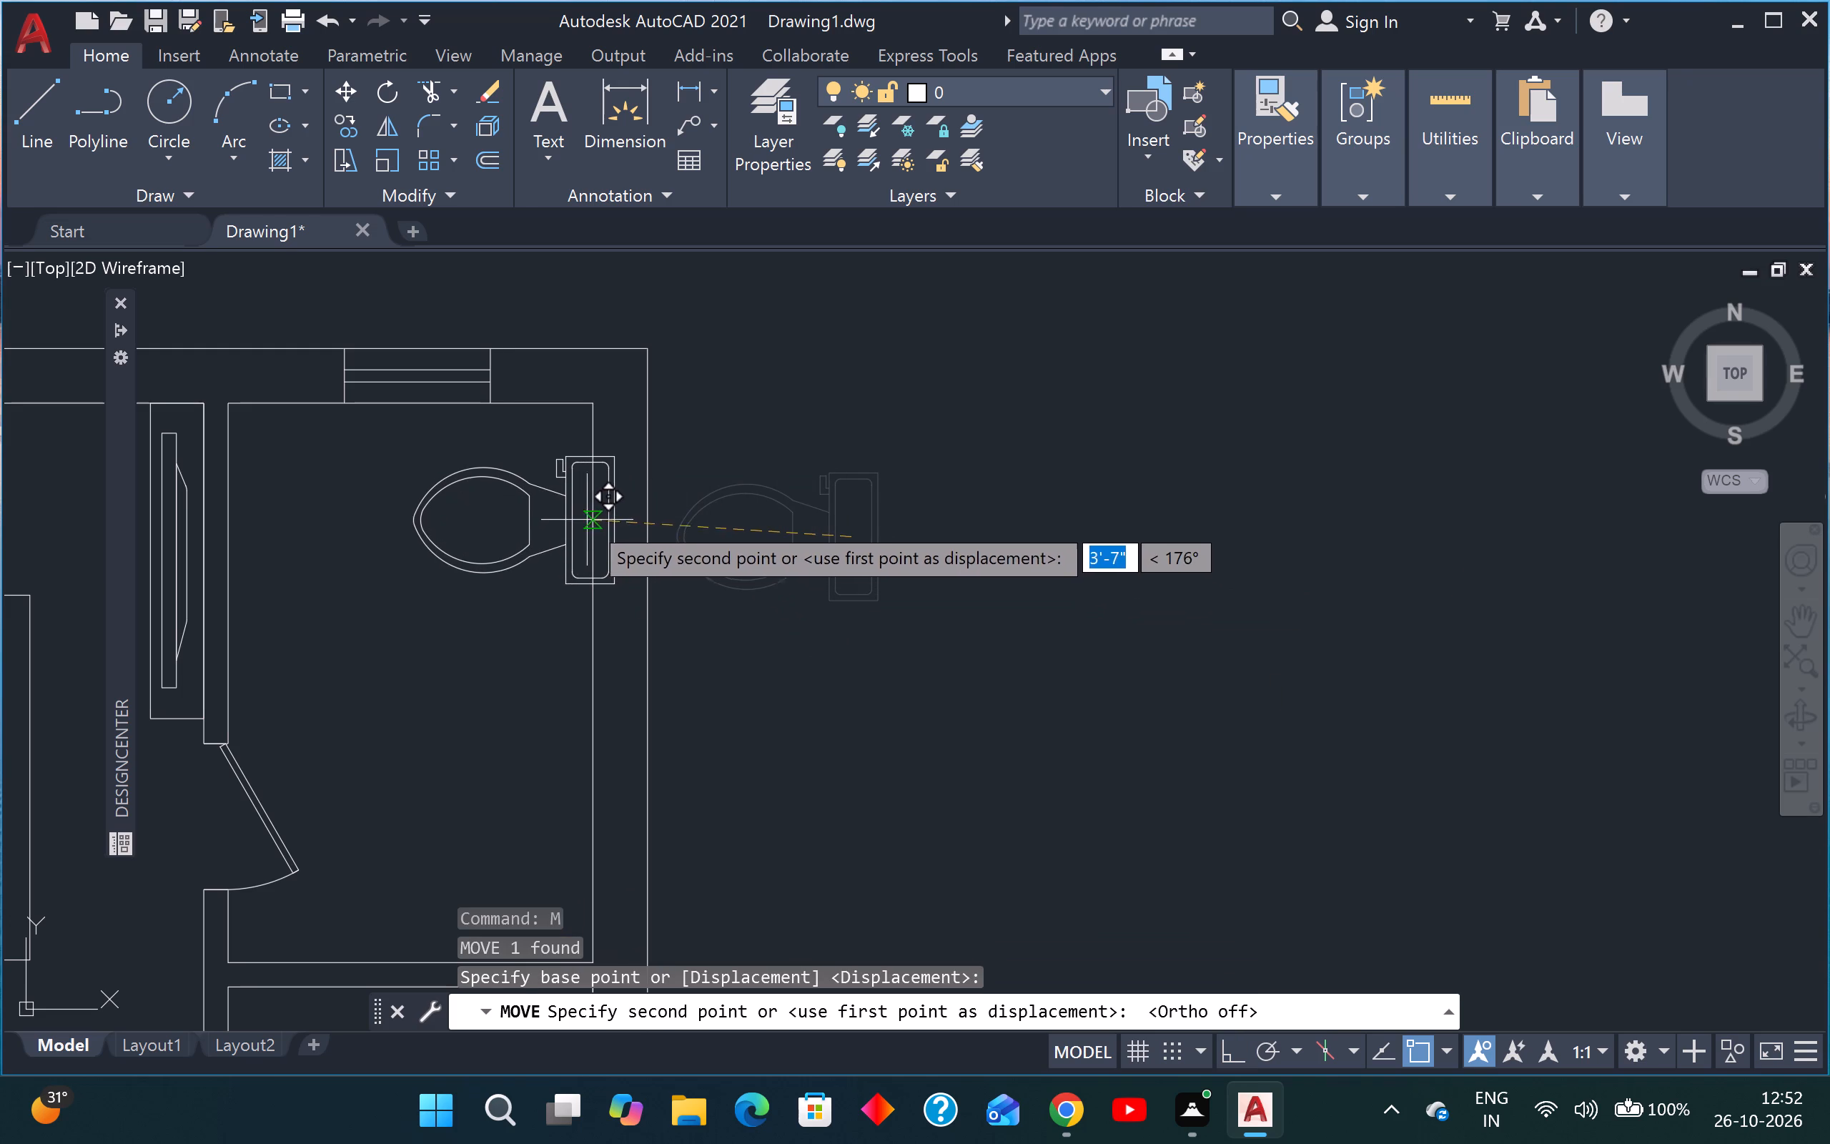
{"action": "scroll", "coordinate": [548, 477], "scroll_direction": "up", "scroll_amount": 2}
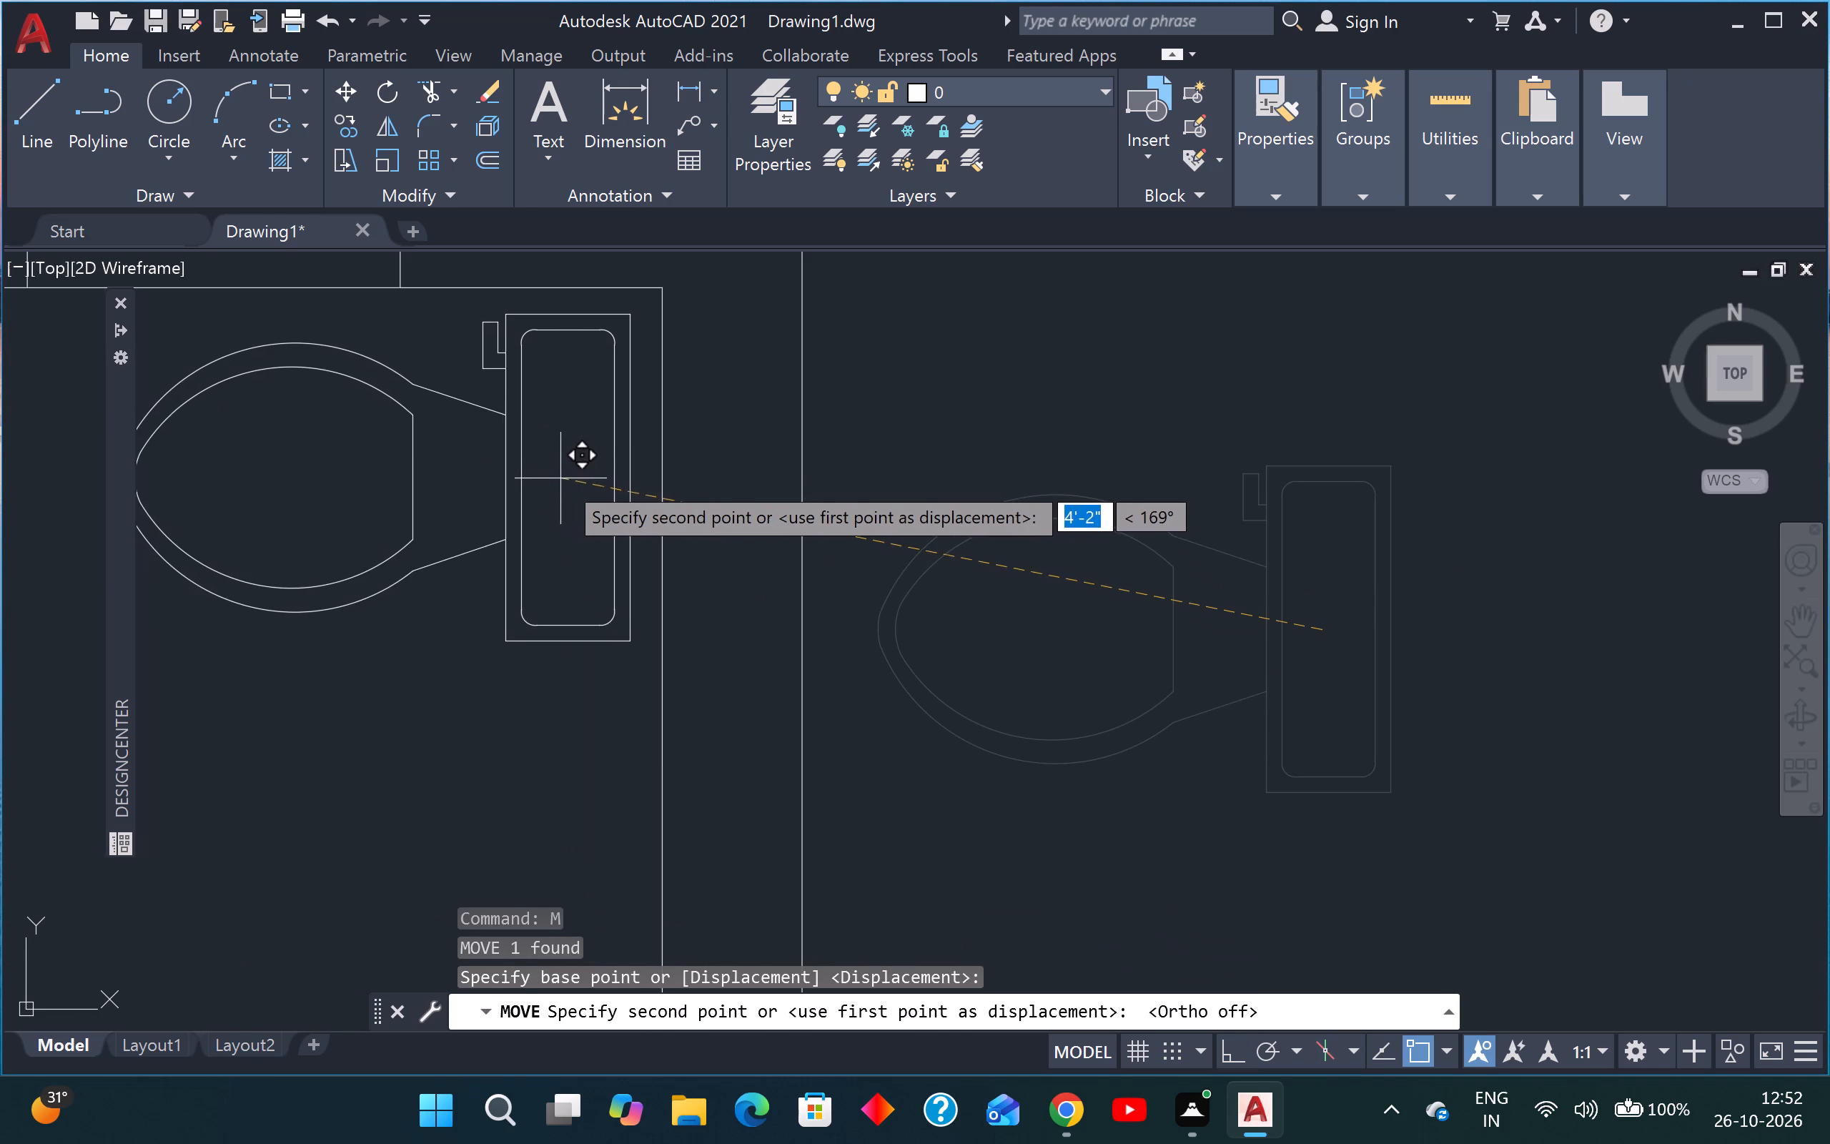
{"action": "left_click", "coordinate": [572, 477]}
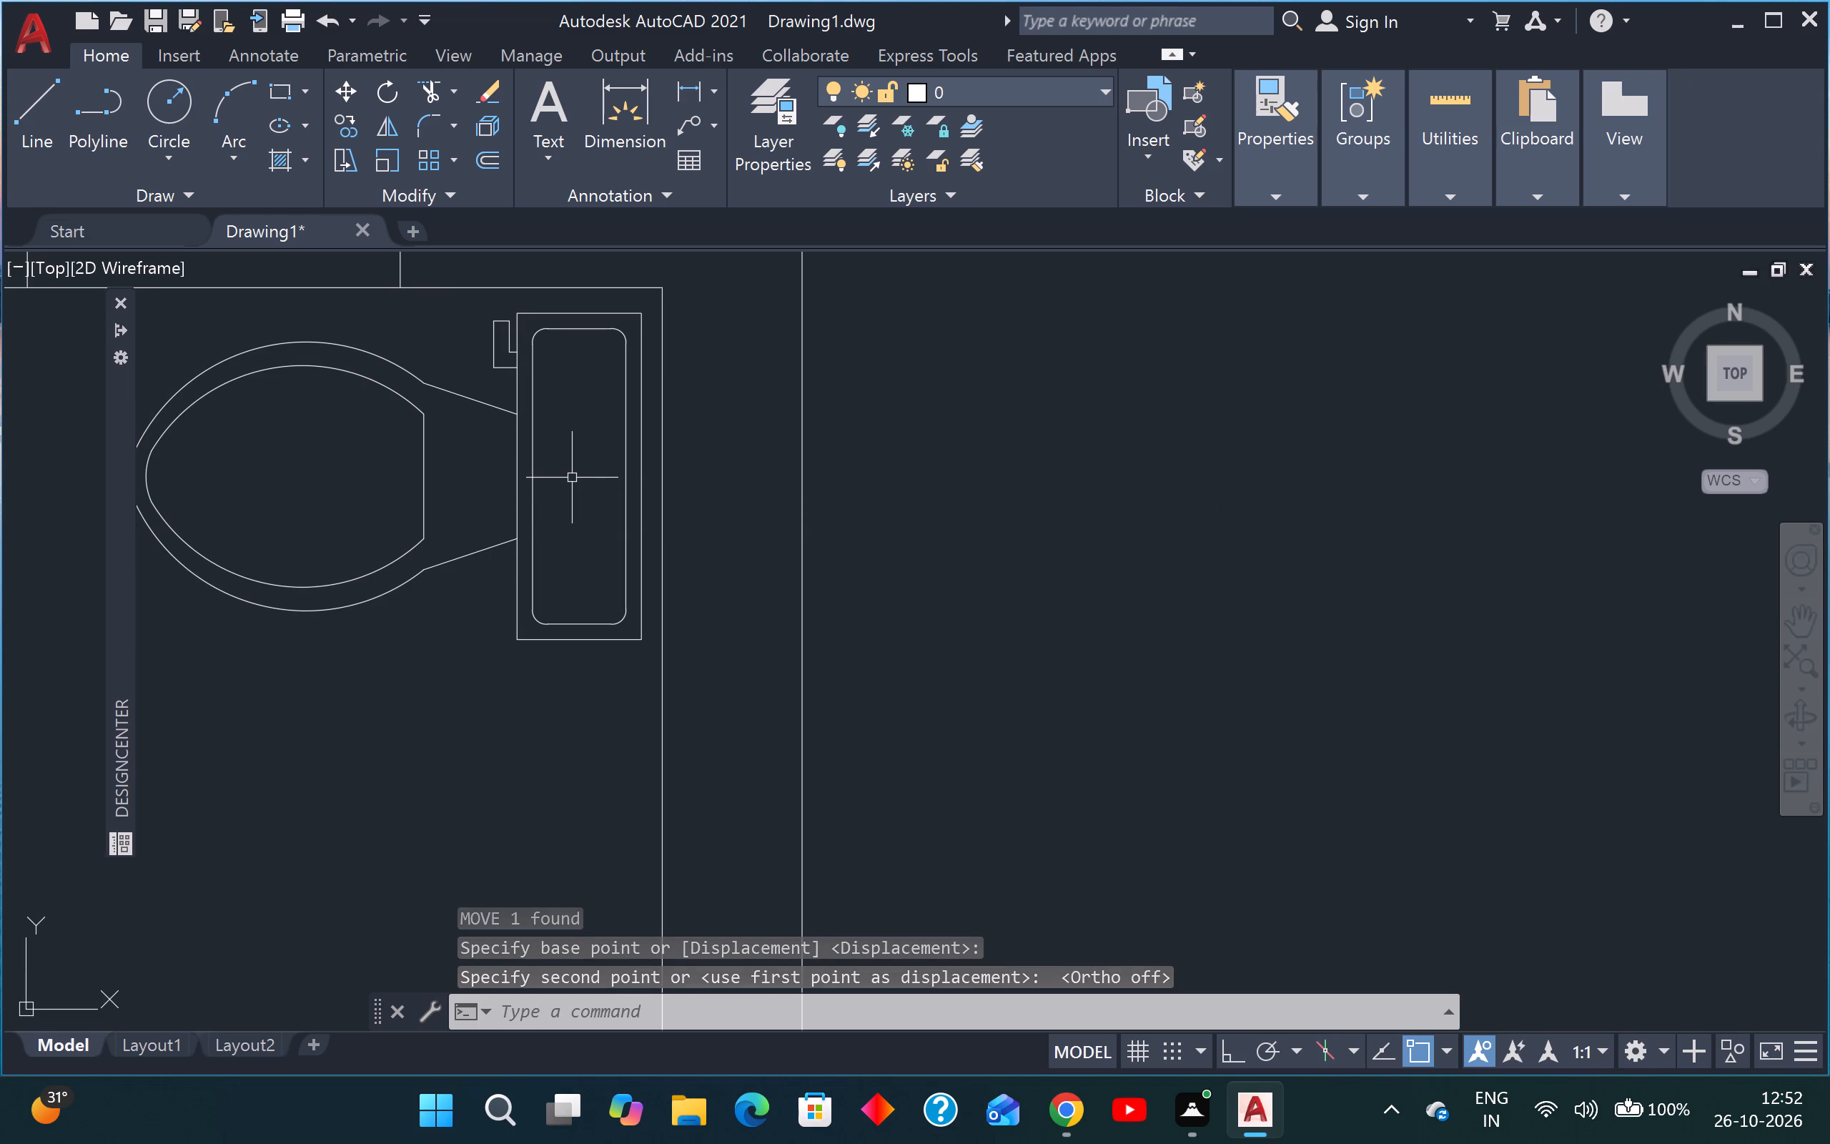
Move the faucet onto the oval sink, centred on its north side with the spout over the drain.
{"action": "scroll", "coordinate": [582, 506], "scroll_direction": "down", "scroll_amount": 2}
{"action": "scroll", "coordinate": [774, 533], "scroll_direction": "down", "scroll_amount": 3}
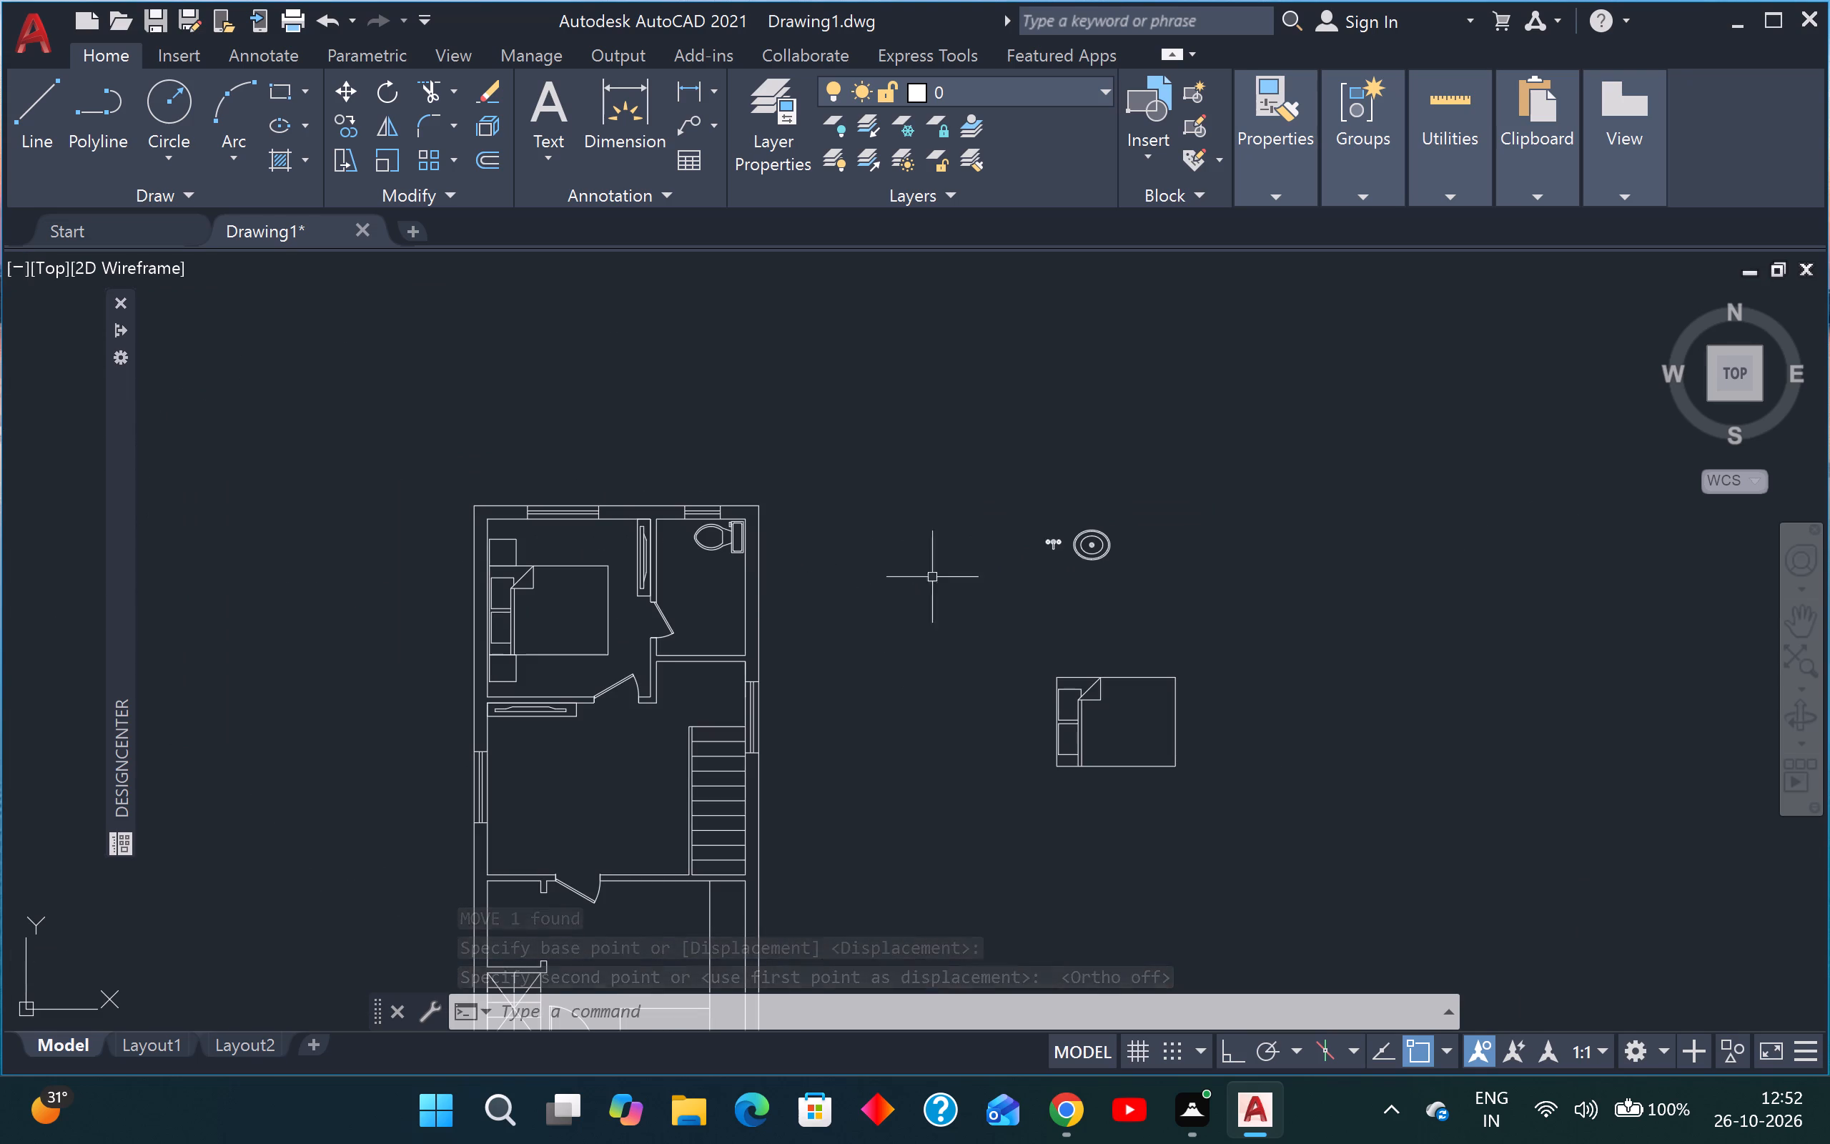
{"action": "scroll", "coordinate": [1092, 519], "scroll_direction": "up", "scroll_amount": 2}
{"action": "scroll", "coordinate": [997, 579], "scroll_direction": "up", "scroll_amount": 2}
{"action": "left_click", "coordinate": [1022, 466]}
{"action": "left_click", "coordinate": [965, 566]}
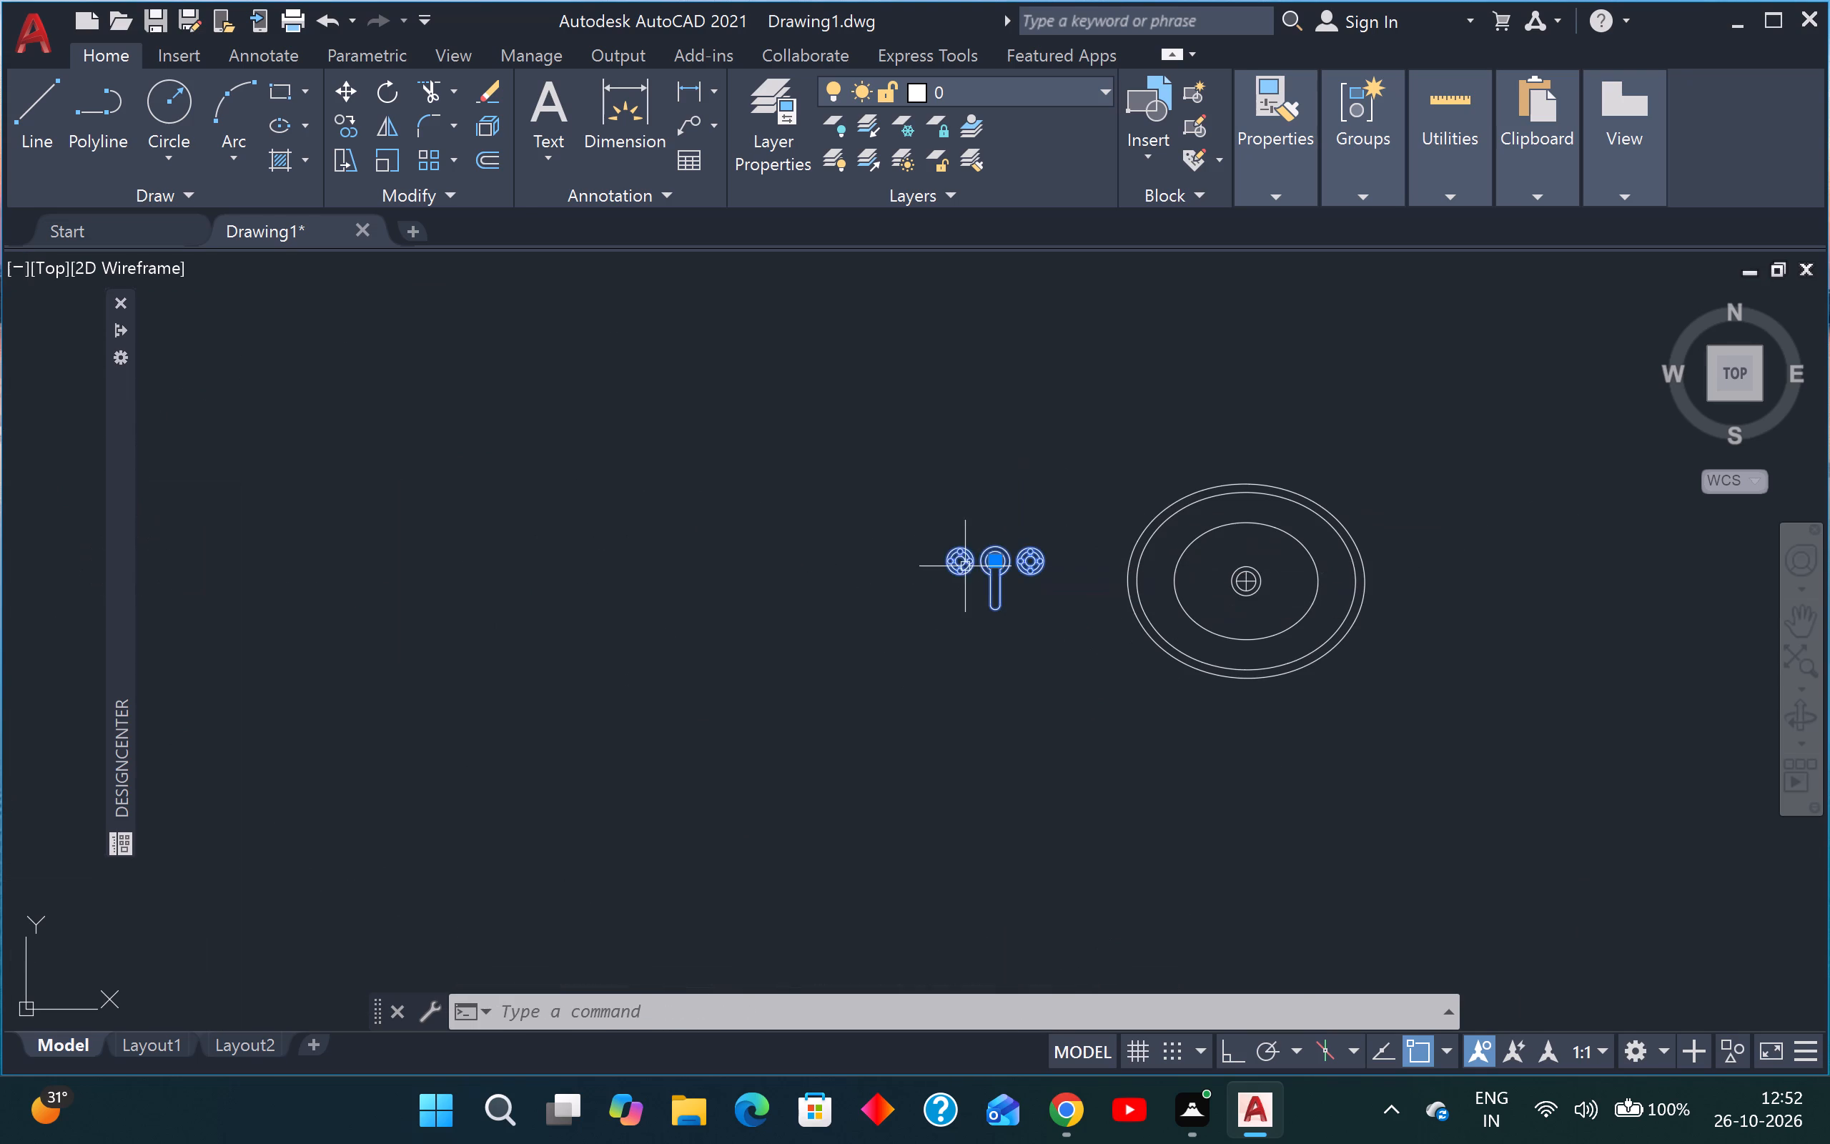
{"action": "key", "text": "m"}
{"action": "key", "text": "space"}
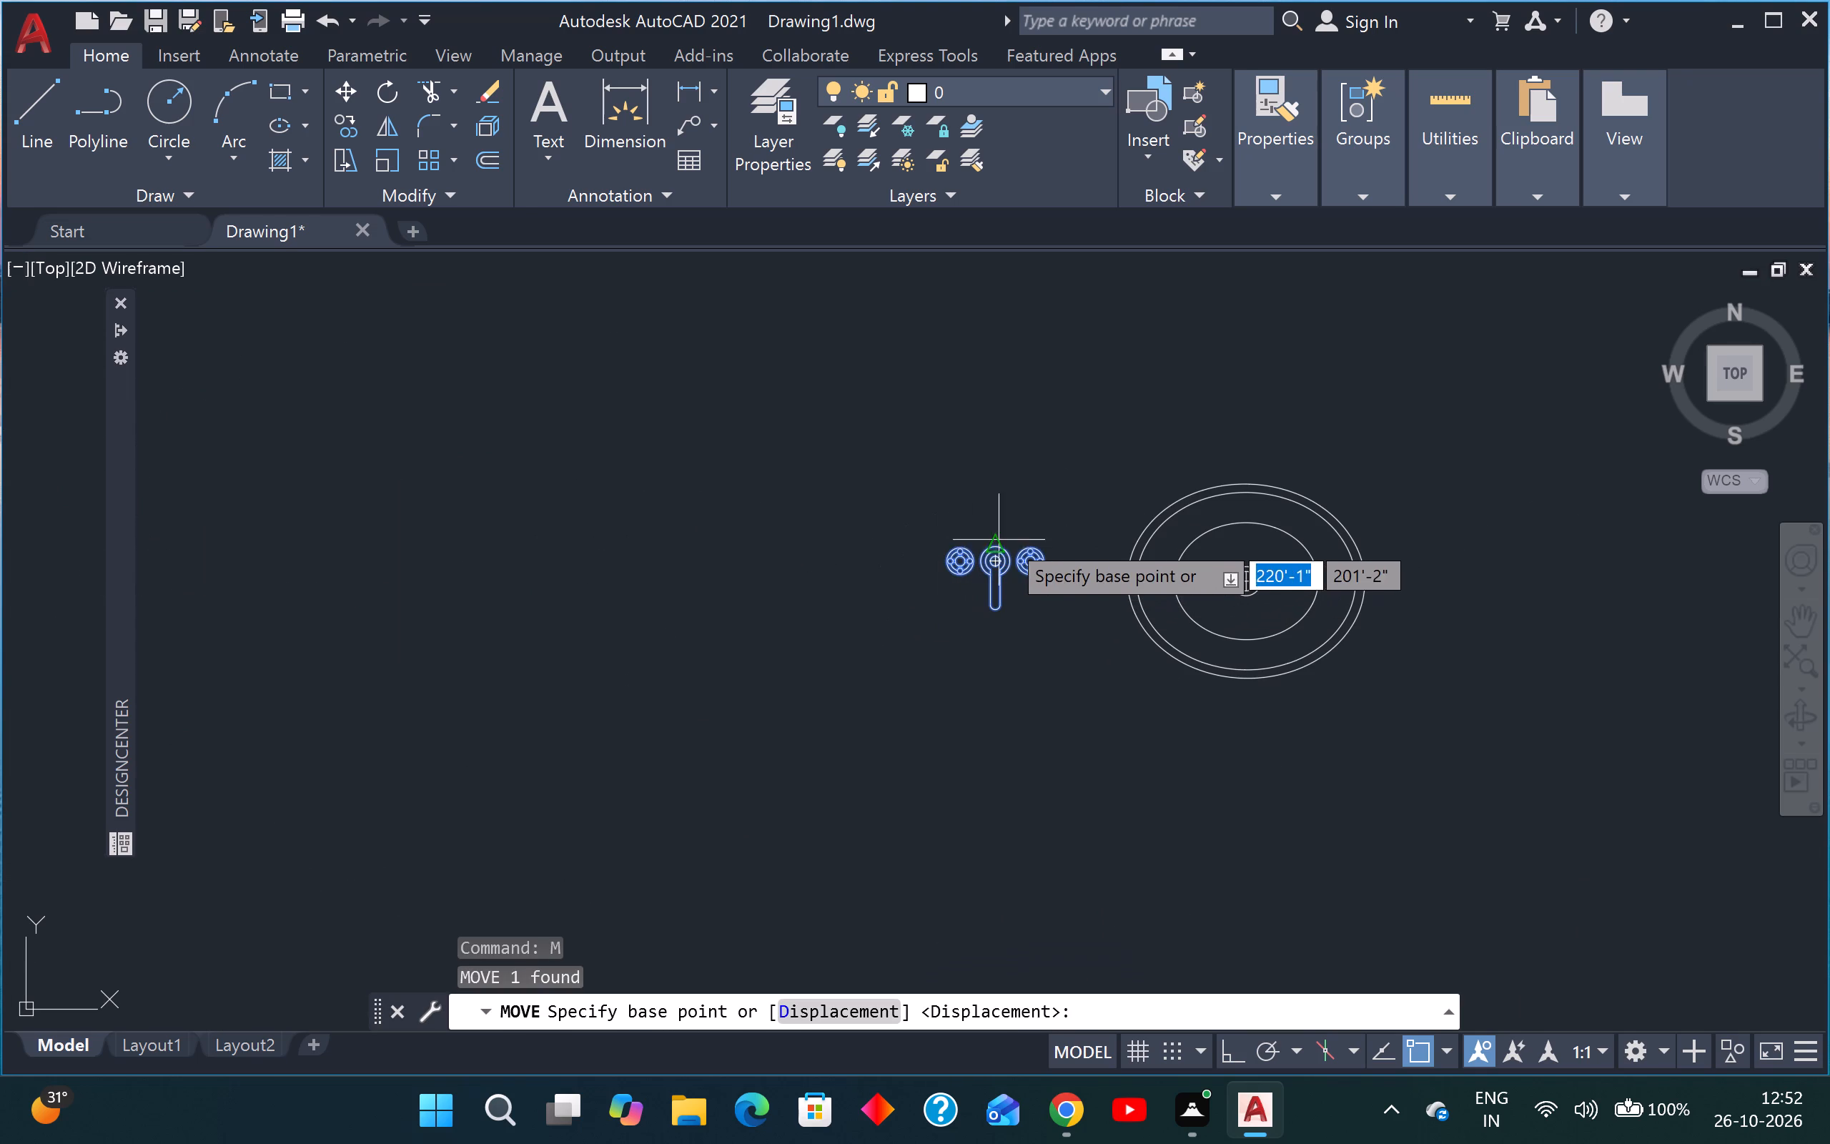
{"action": "left_click", "coordinate": [996, 543]}
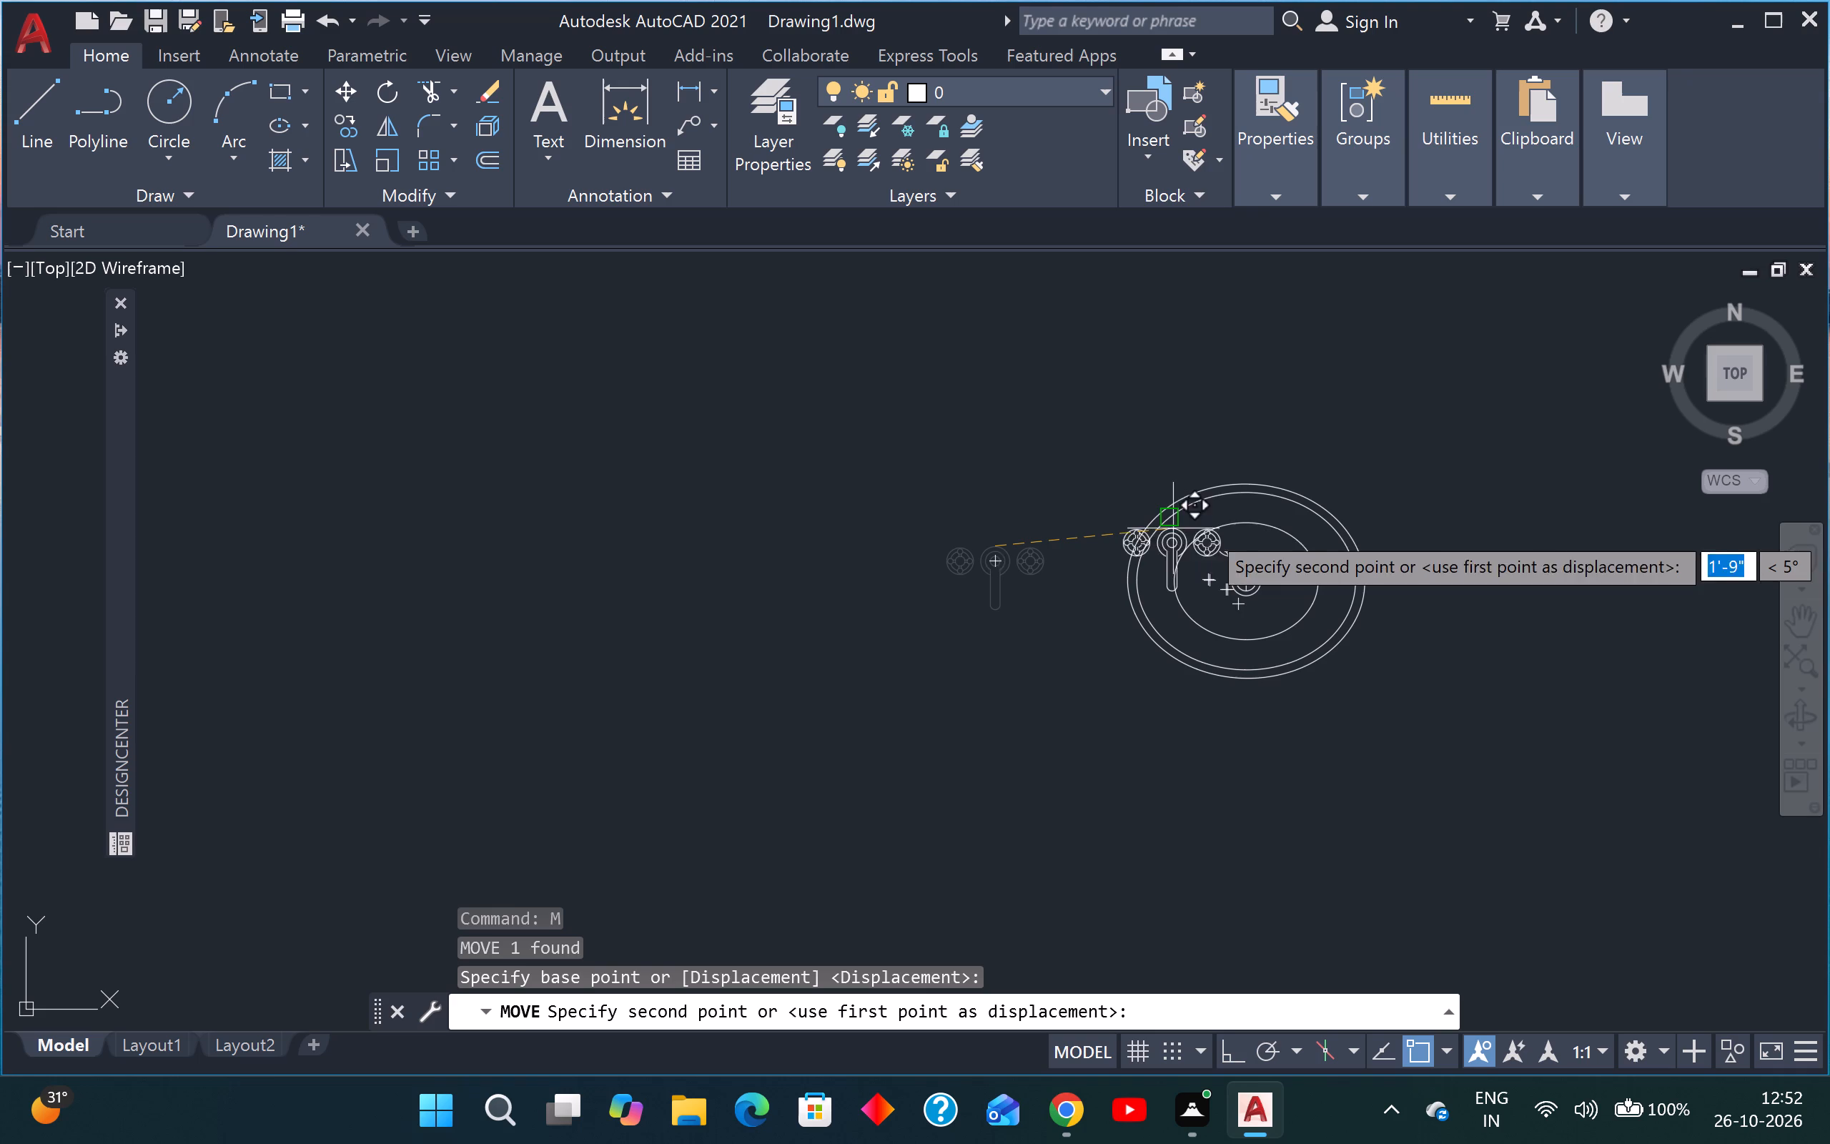
{"action": "left_click", "coordinate": [1254, 526]}
{"action": "key", "text": "Escape"}
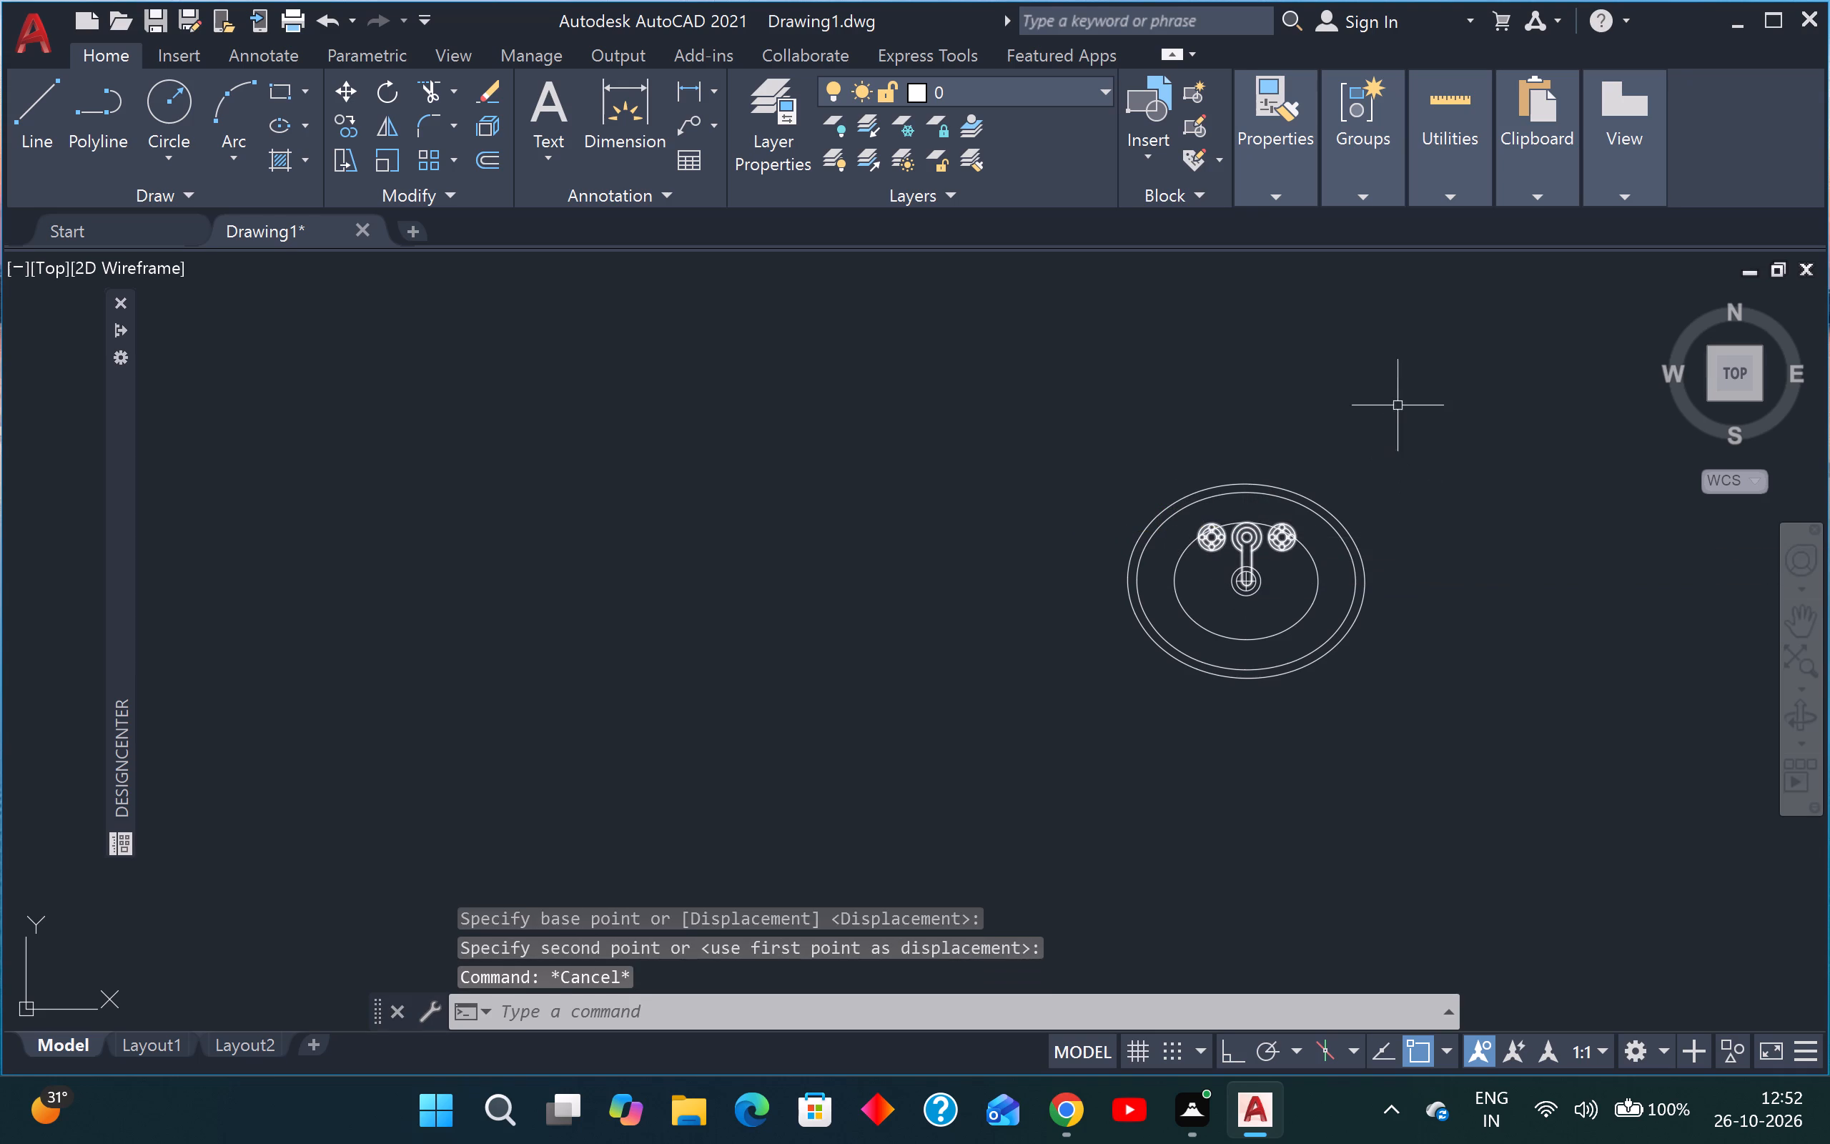
Rotate the oval sink with its faucet 270° about a point at the sink's east edge with Ortho on, so the faucet is on the east side.
{"action": "left_click", "coordinate": [1382, 437]}
{"action": "left_click_drag", "start_coordinate": [1105, 672], "coordinate": [1119, 663]}
{"action": "key", "text": "r"}
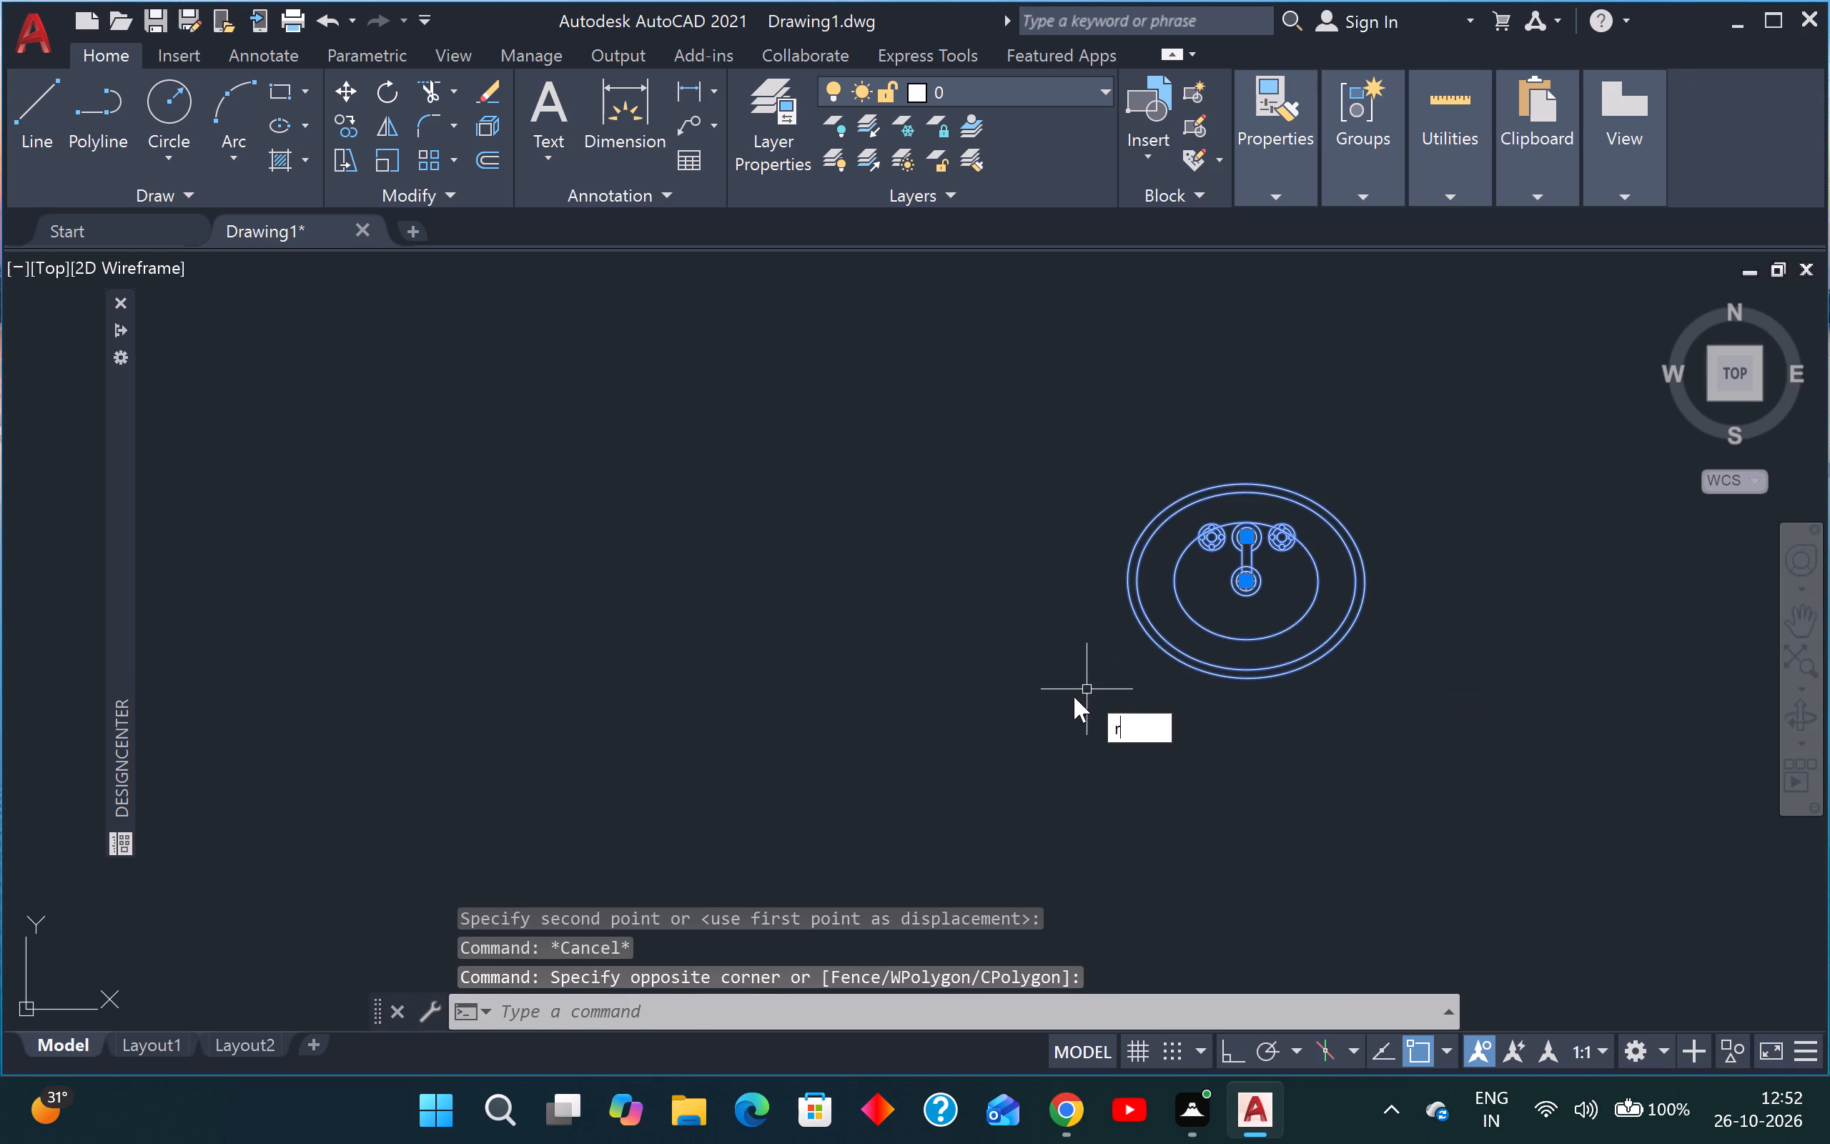
{"action": "key", "text": "o"}
{"action": "key", "text": "Return"}
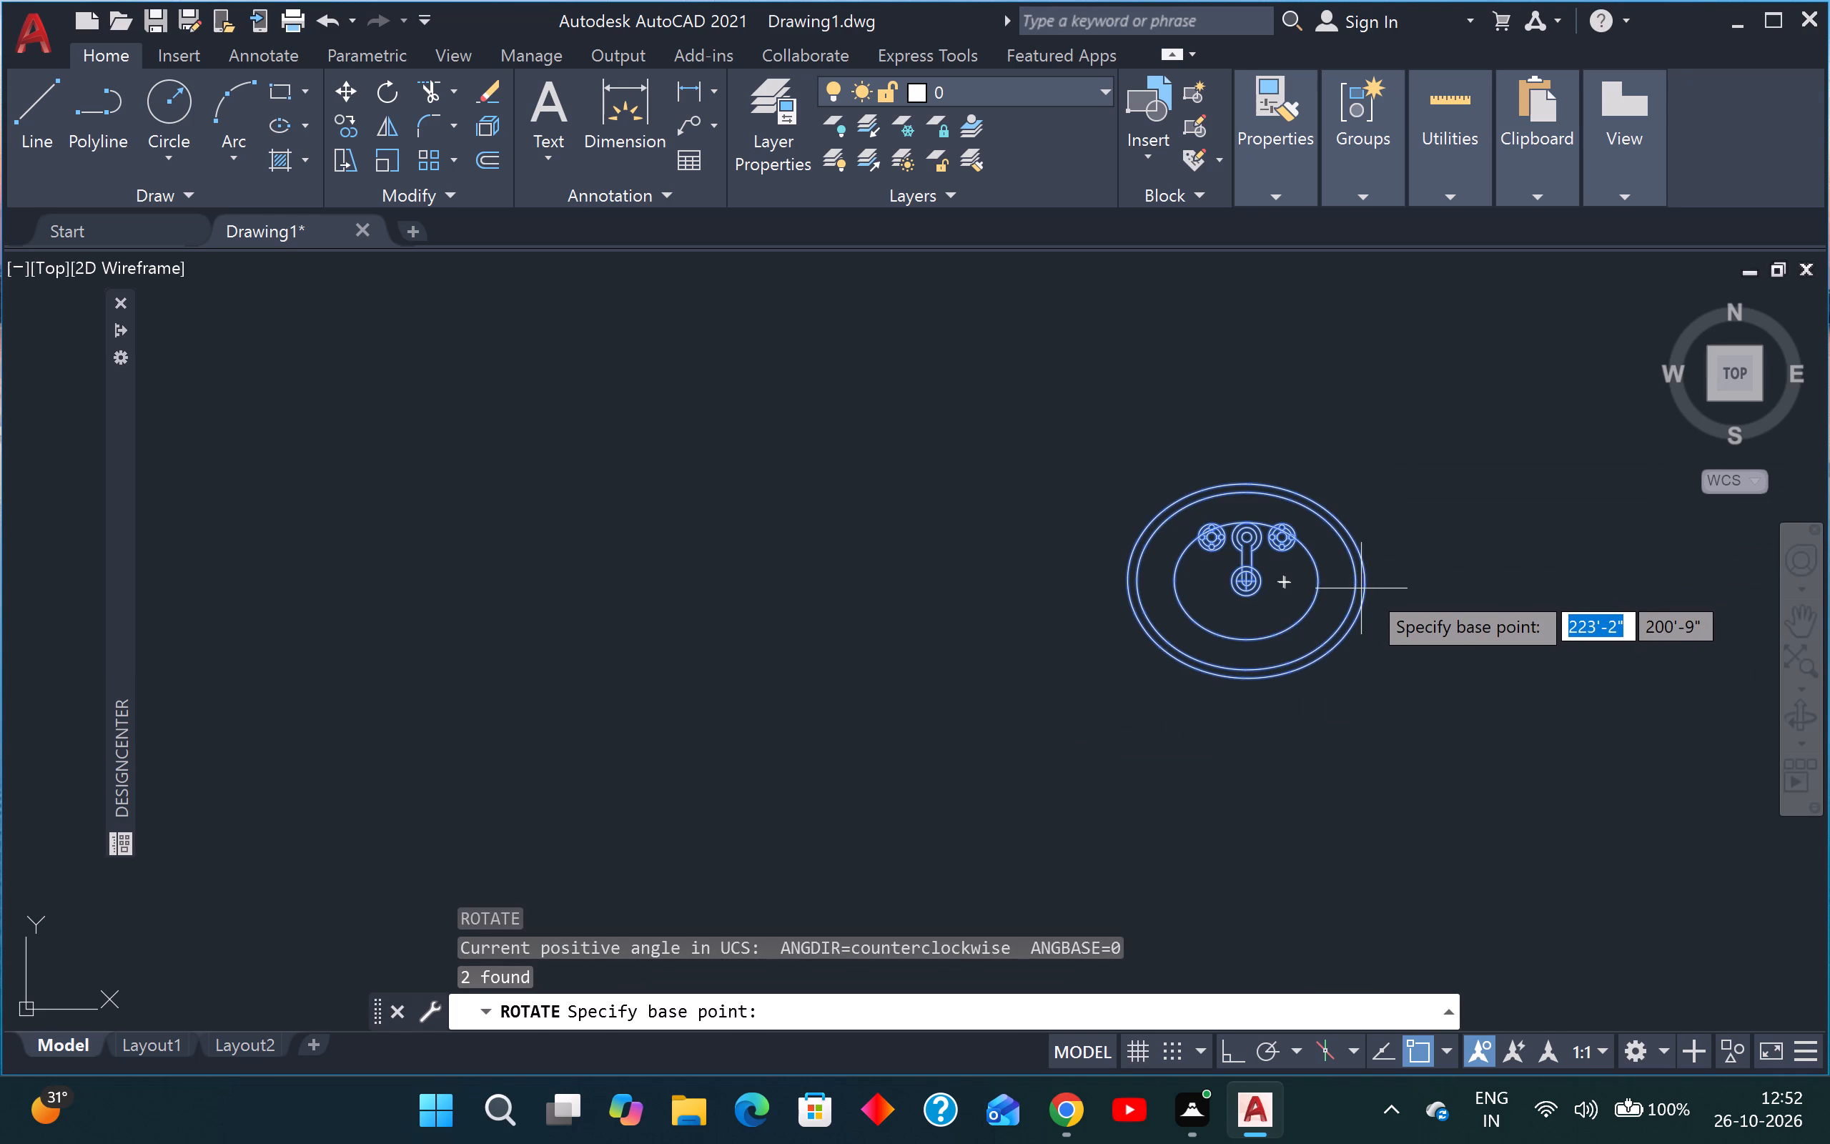
{"action": "left_click", "coordinate": [1373, 588]}
{"action": "key", "text": "F8"}
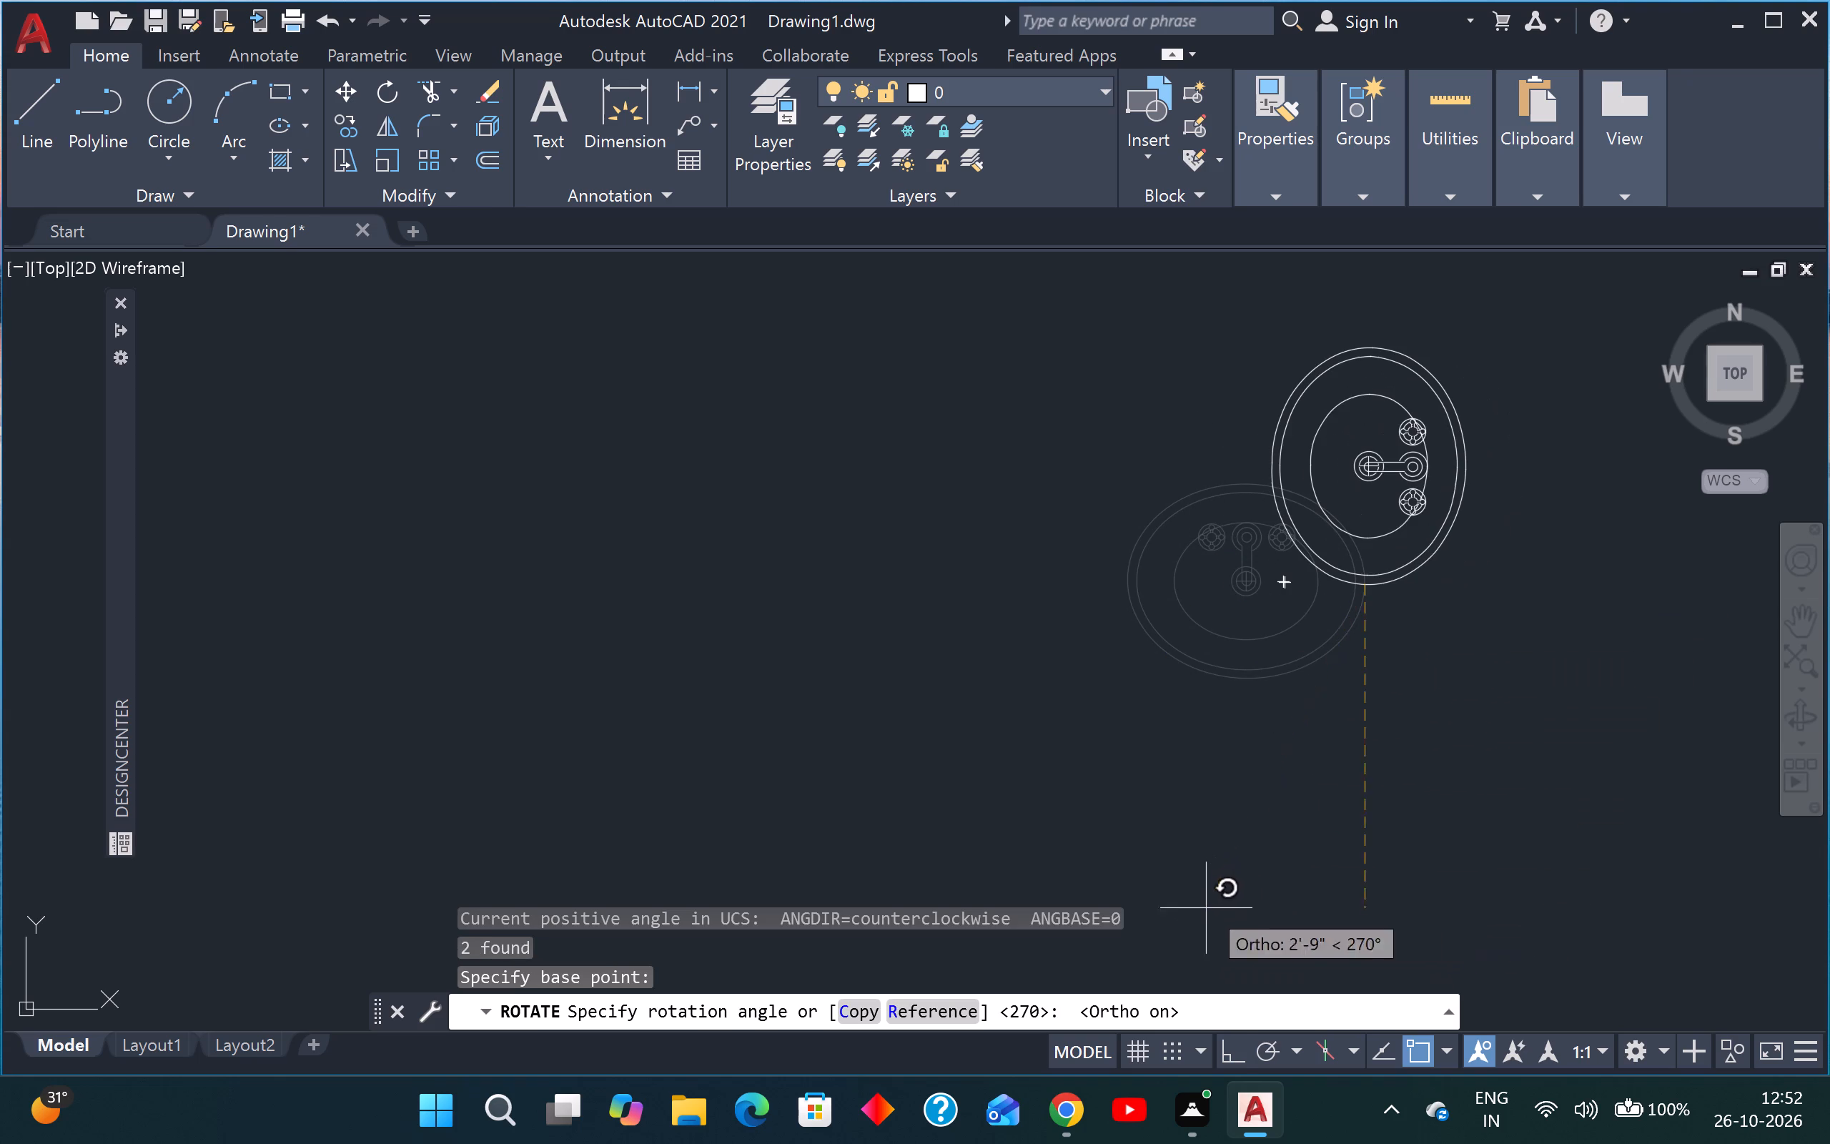
{"action": "left_click_drag", "start_coordinate": [1332, 809], "coordinate": [1373, 779]}
{"action": "scroll", "coordinate": [1335, 778], "scroll_direction": "down", "scroll_amount": 3}
{"action": "scroll", "coordinate": [1367, 699], "scroll_direction": "up", "scroll_amount": 1}
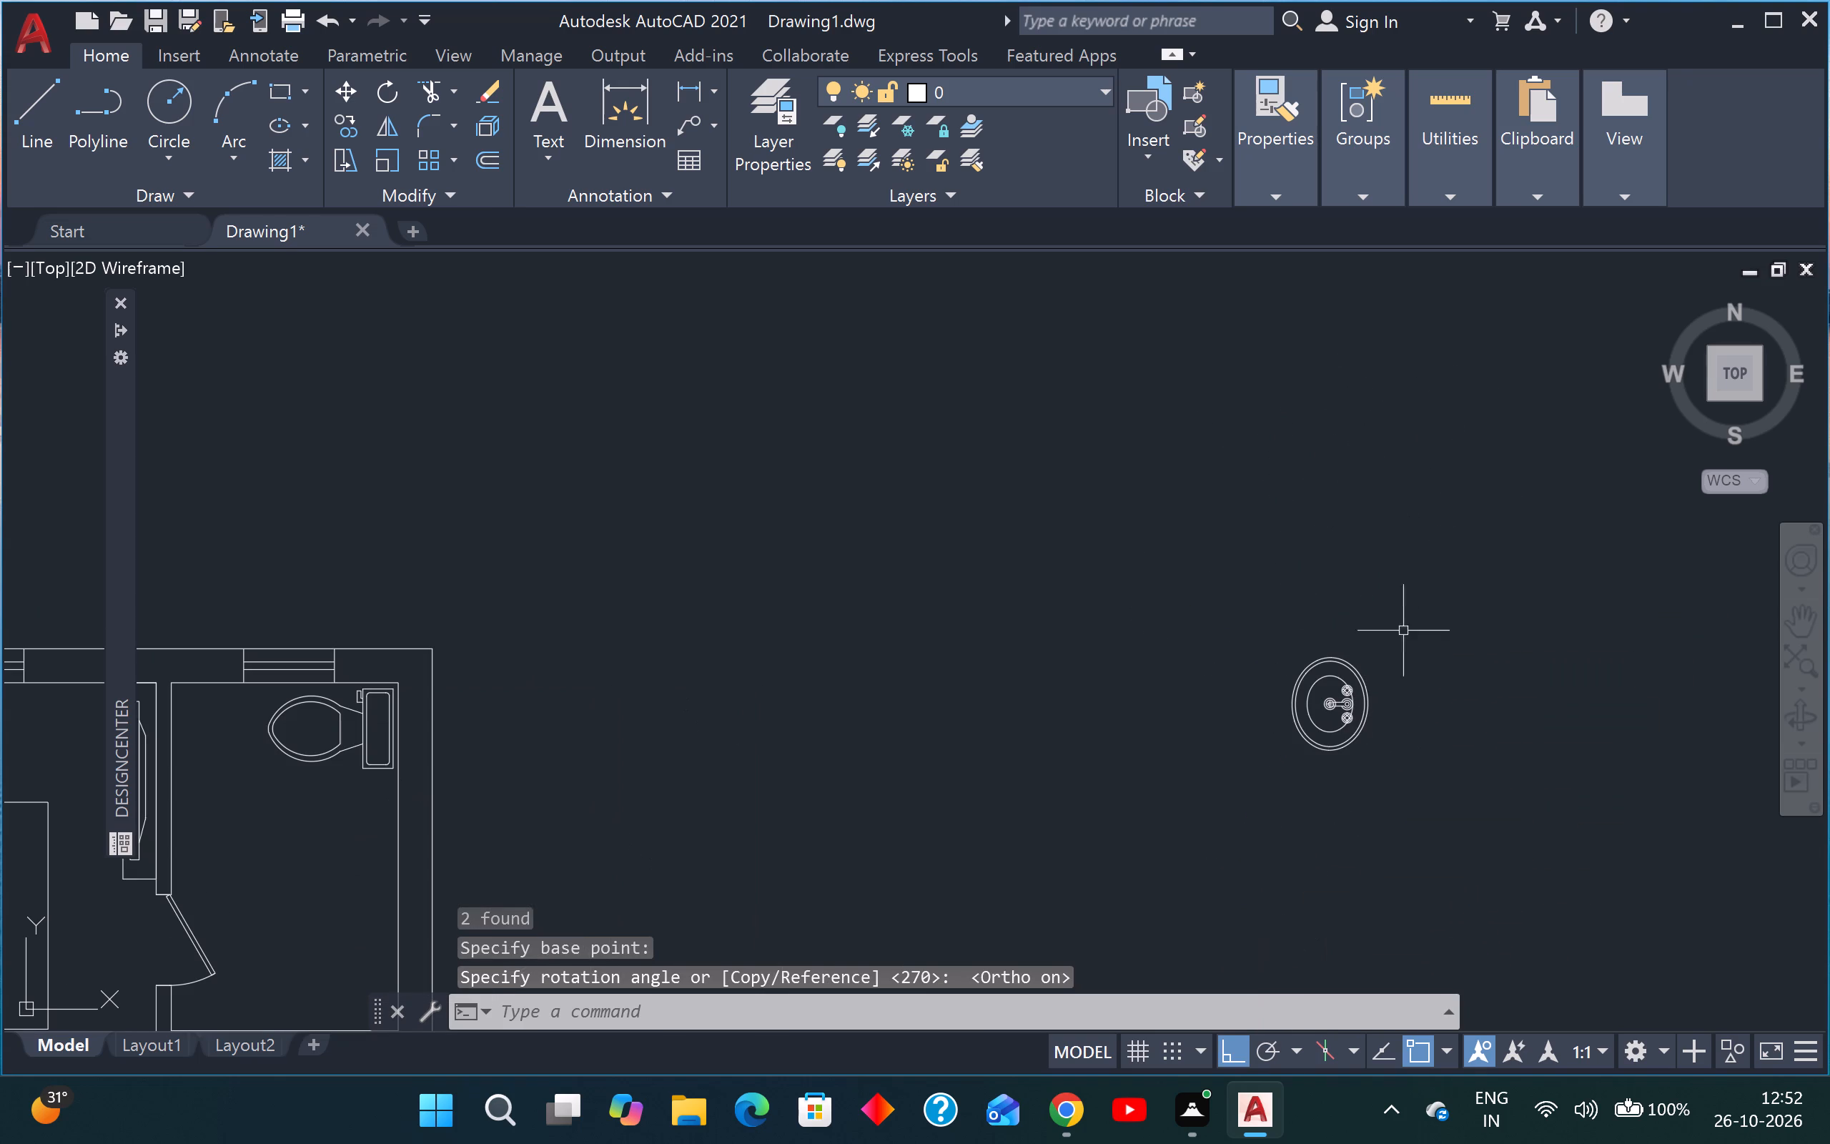
{"action": "key", "text": "Escape"}
{"action": "key", "text": "Escape"}
Move the sink and faucet into the northeast bathroom with Ortho off, placing the sink's faucet side against the east wall, south of the toilet.
{"action": "left_click", "coordinate": [1385, 586]}
{"action": "left_click", "coordinate": [1232, 742]}
{"action": "key", "text": "m"}
{"action": "key", "text": "space"}
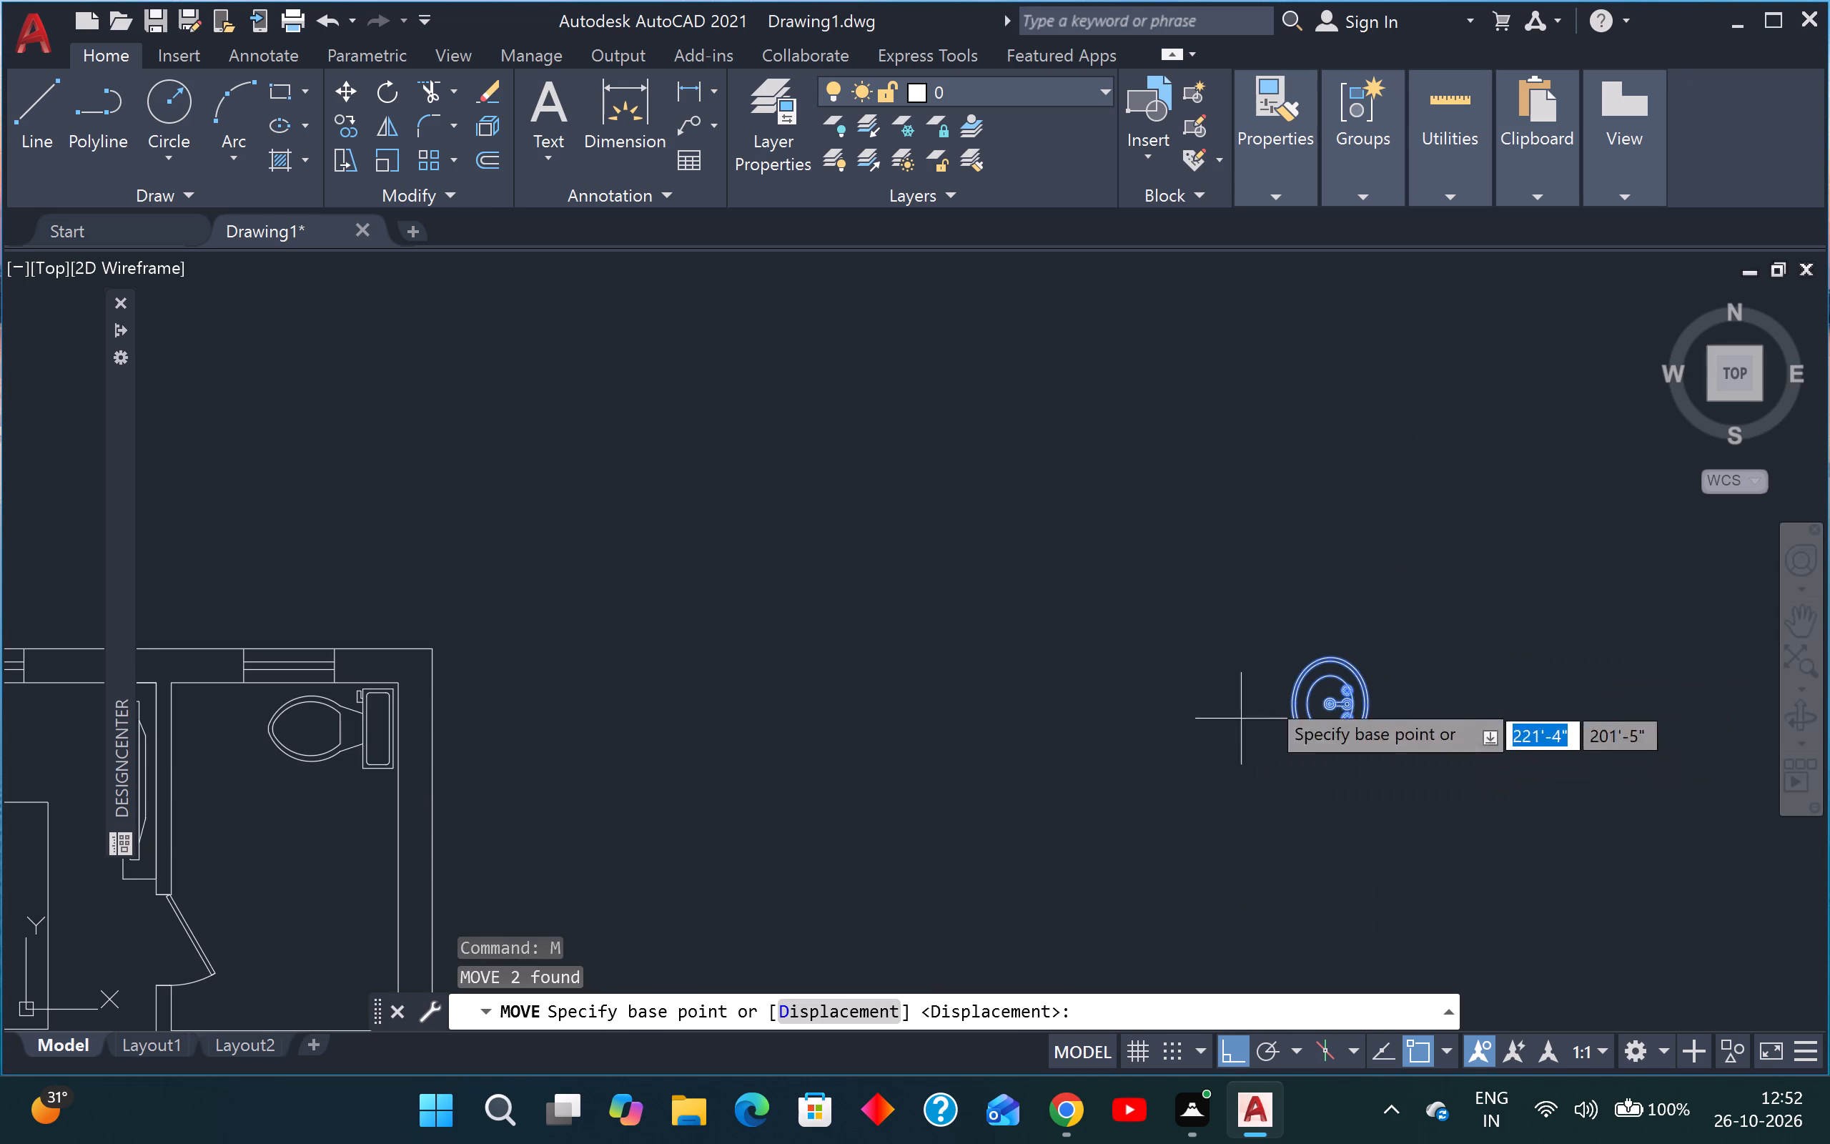
{"action": "left_click", "coordinate": [1337, 701]}
{"action": "scroll", "coordinate": [1278, 778], "scroll_direction": "down", "scroll_amount": 1}
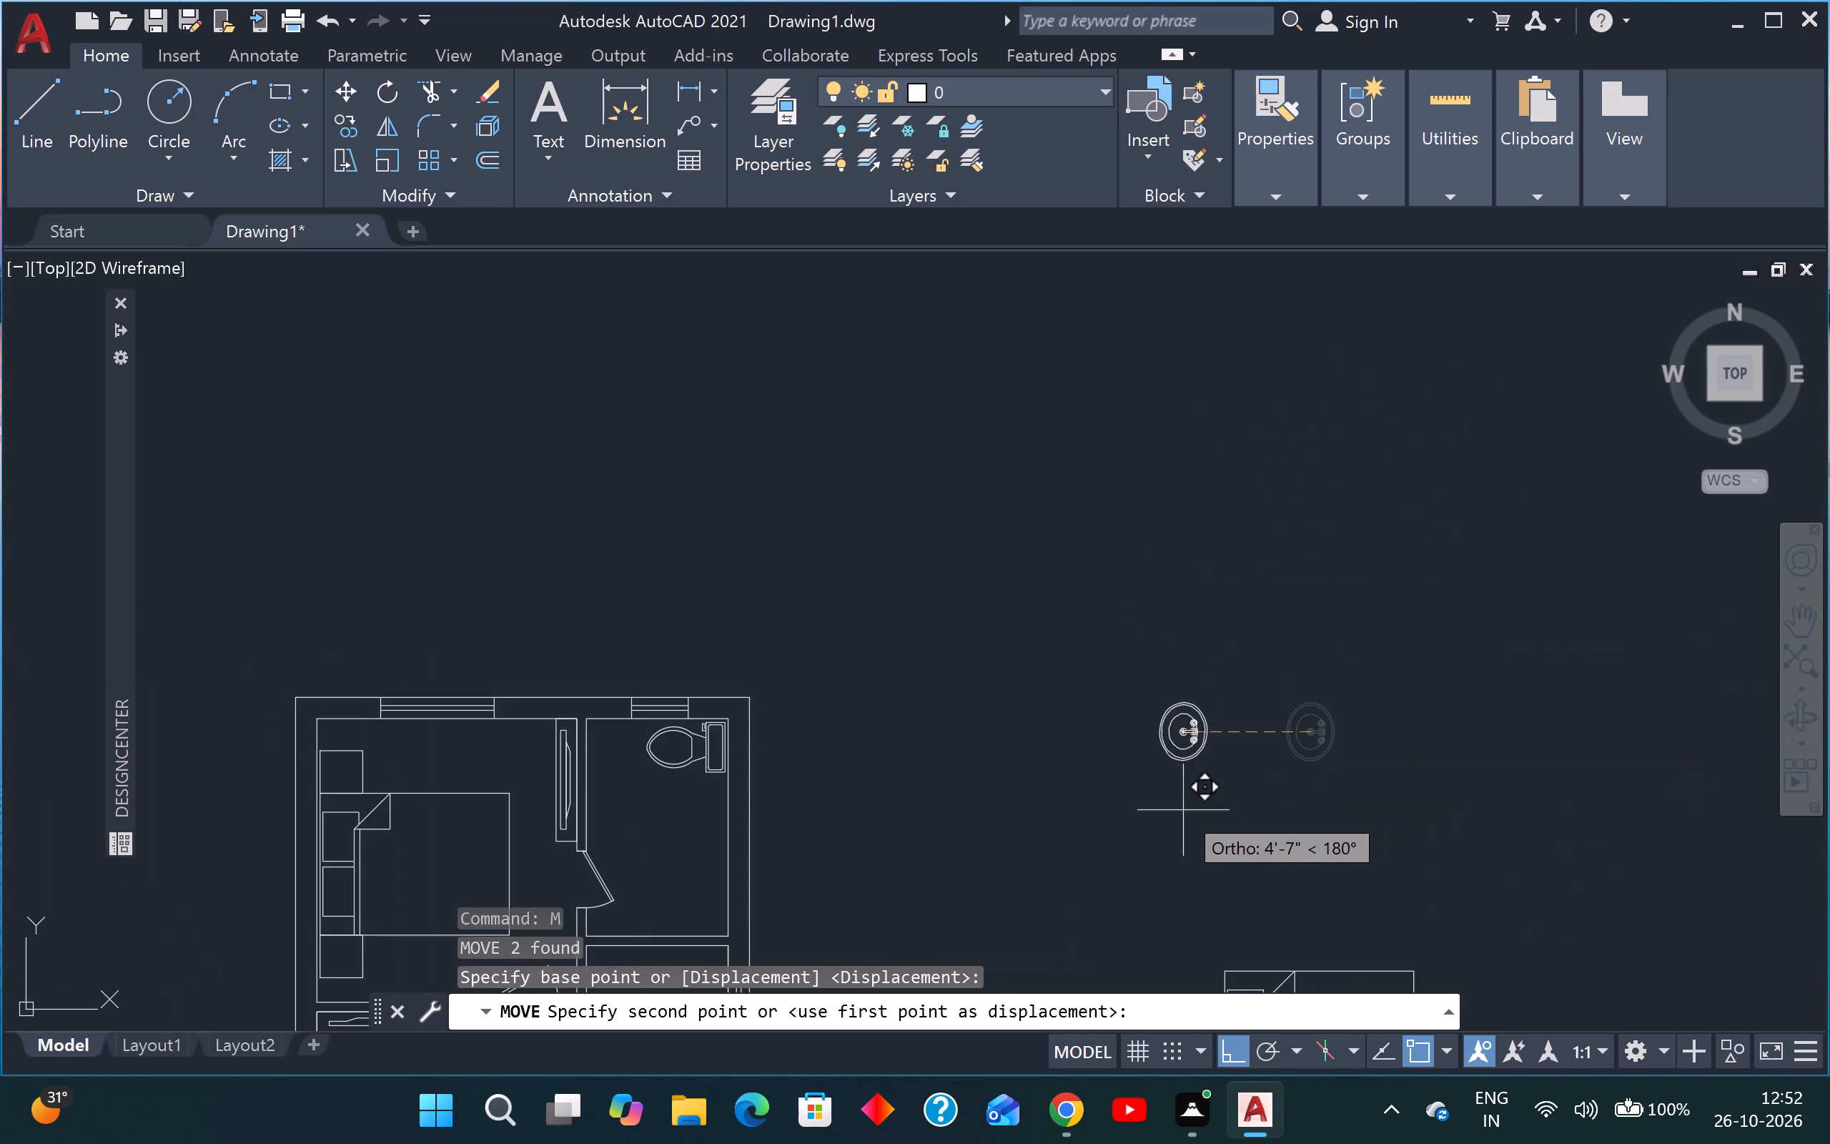
{"action": "scroll", "coordinate": [1177, 812], "scroll_direction": "down", "scroll_amount": 2}
{"action": "key", "text": "F8"}
{"action": "scroll", "coordinate": [978, 844], "scroll_direction": "up", "scroll_amount": 2}
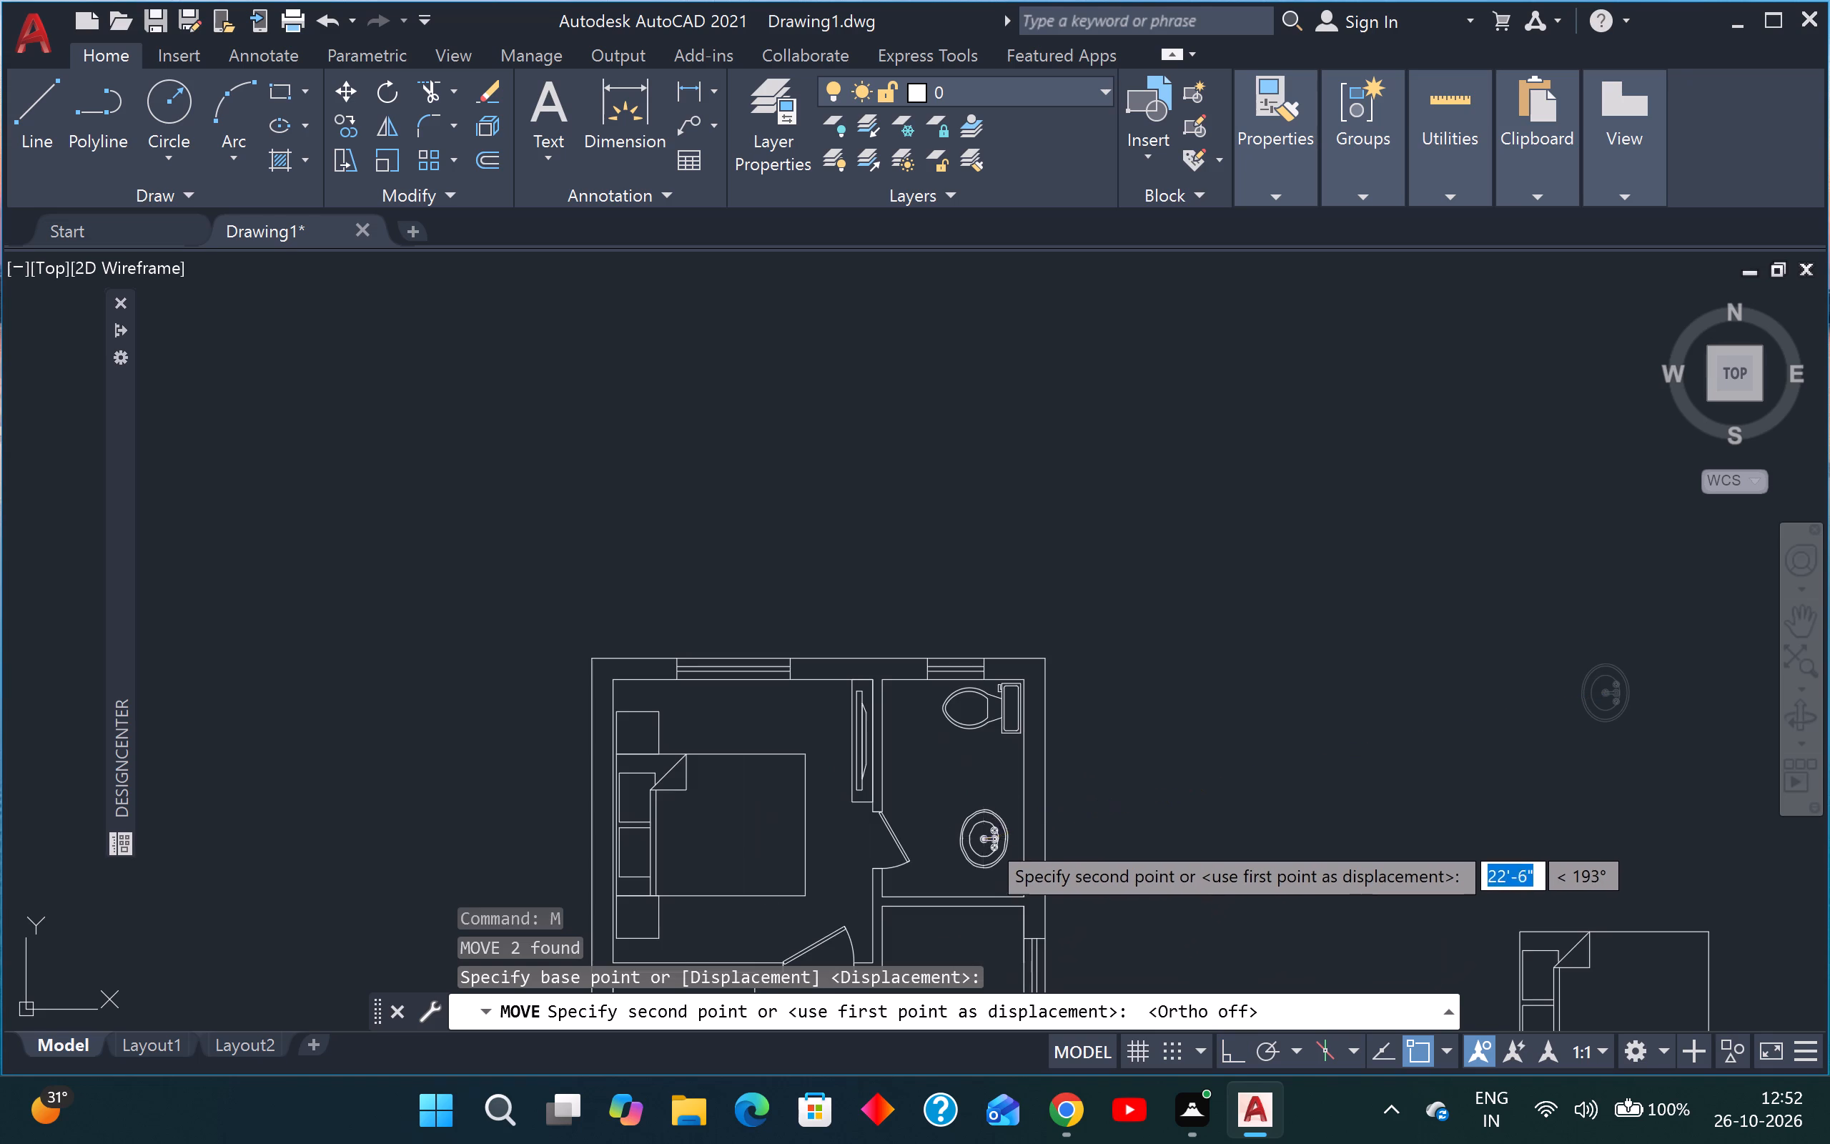
{"action": "scroll", "coordinate": [1008, 806], "scroll_direction": "up", "scroll_amount": 2}
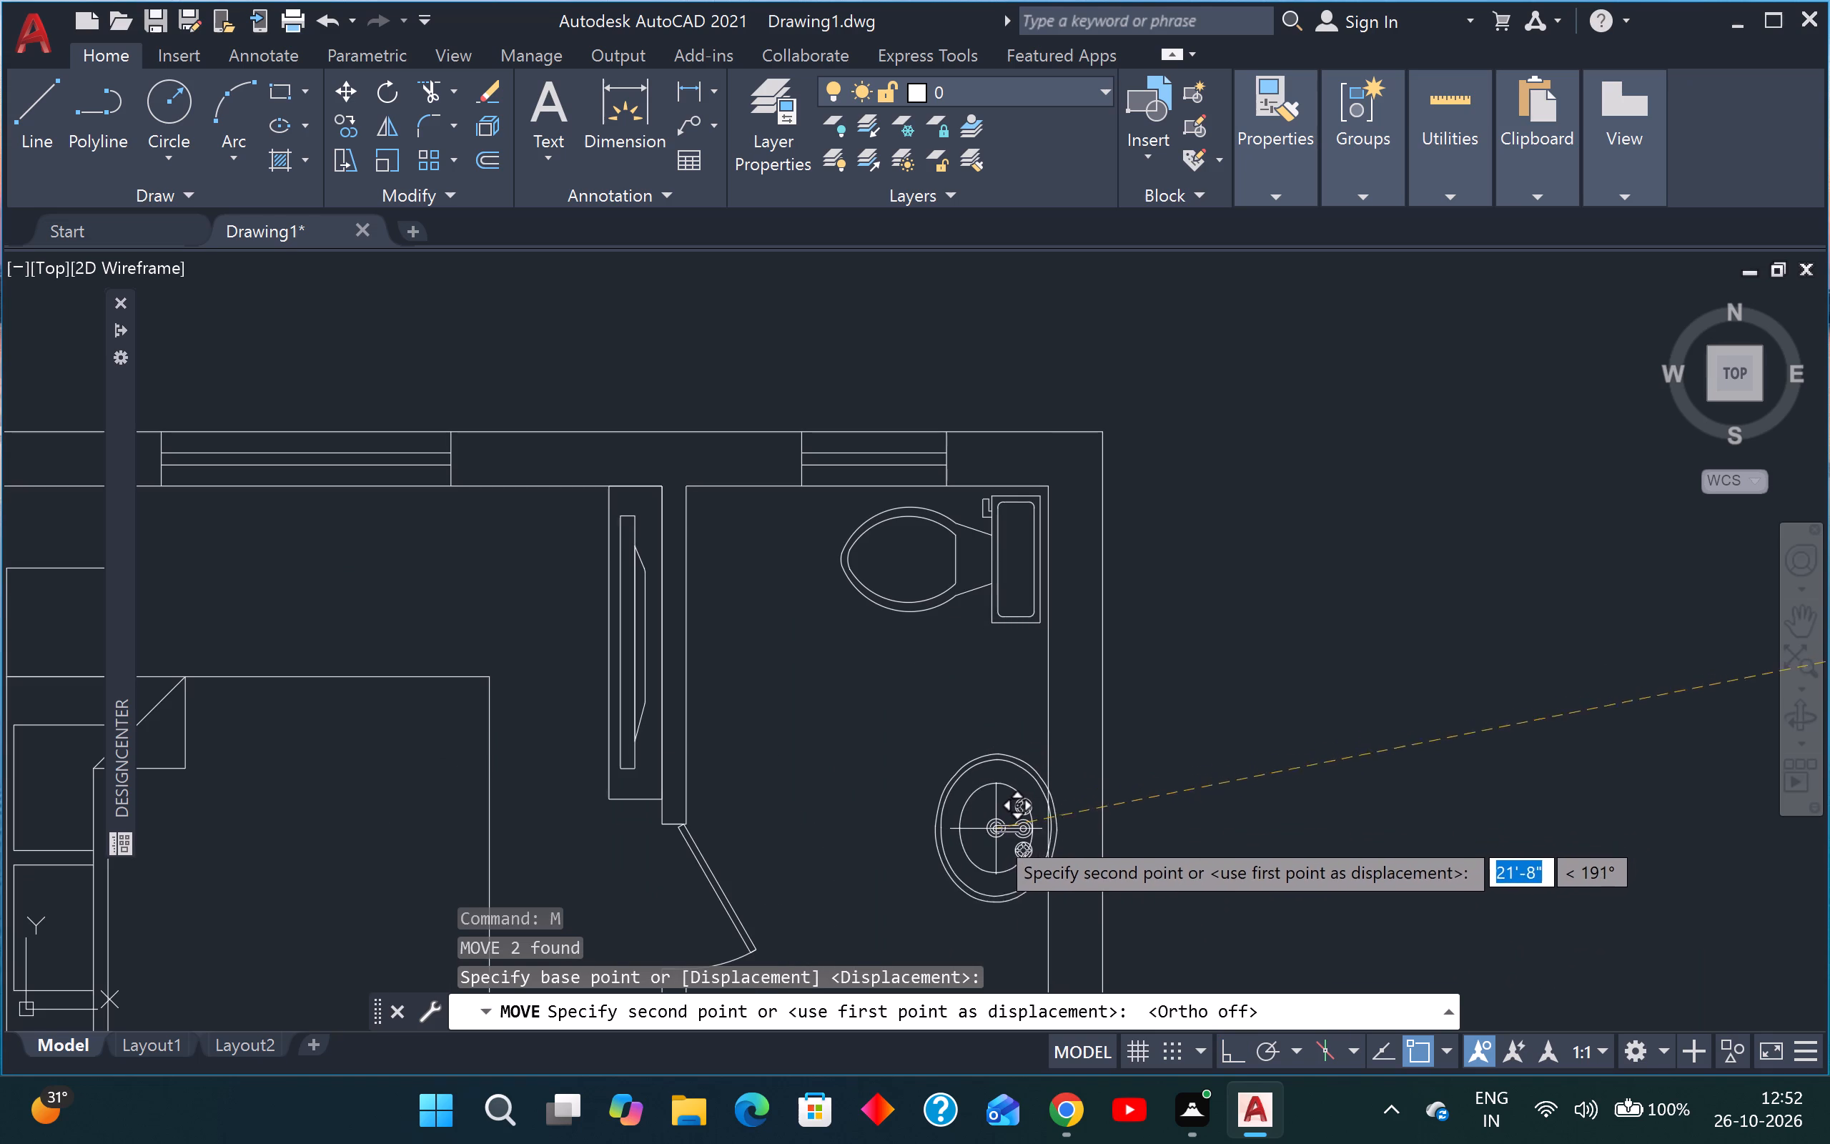
{"action": "left_click", "coordinate": [986, 860]}
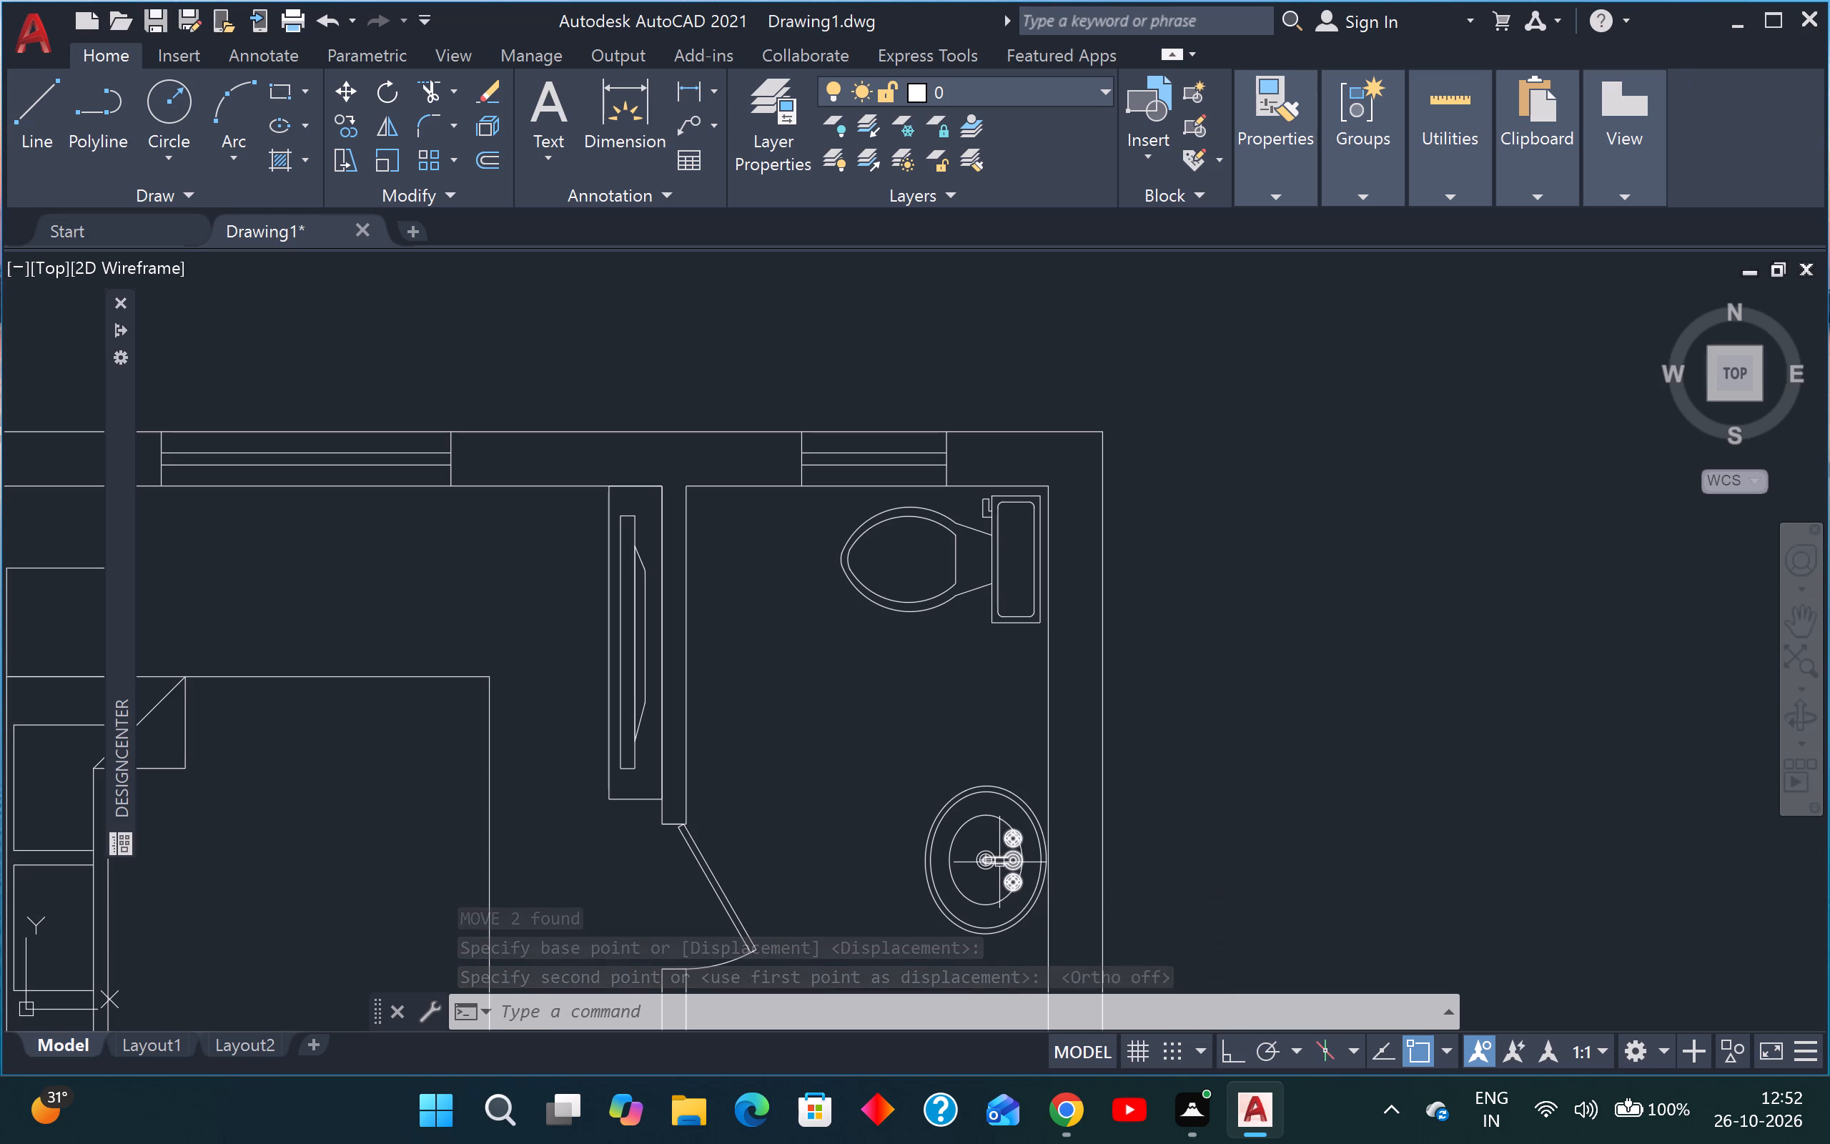
{"action": "scroll", "coordinate": [951, 626], "scroll_direction": "down", "scroll_amount": 4}
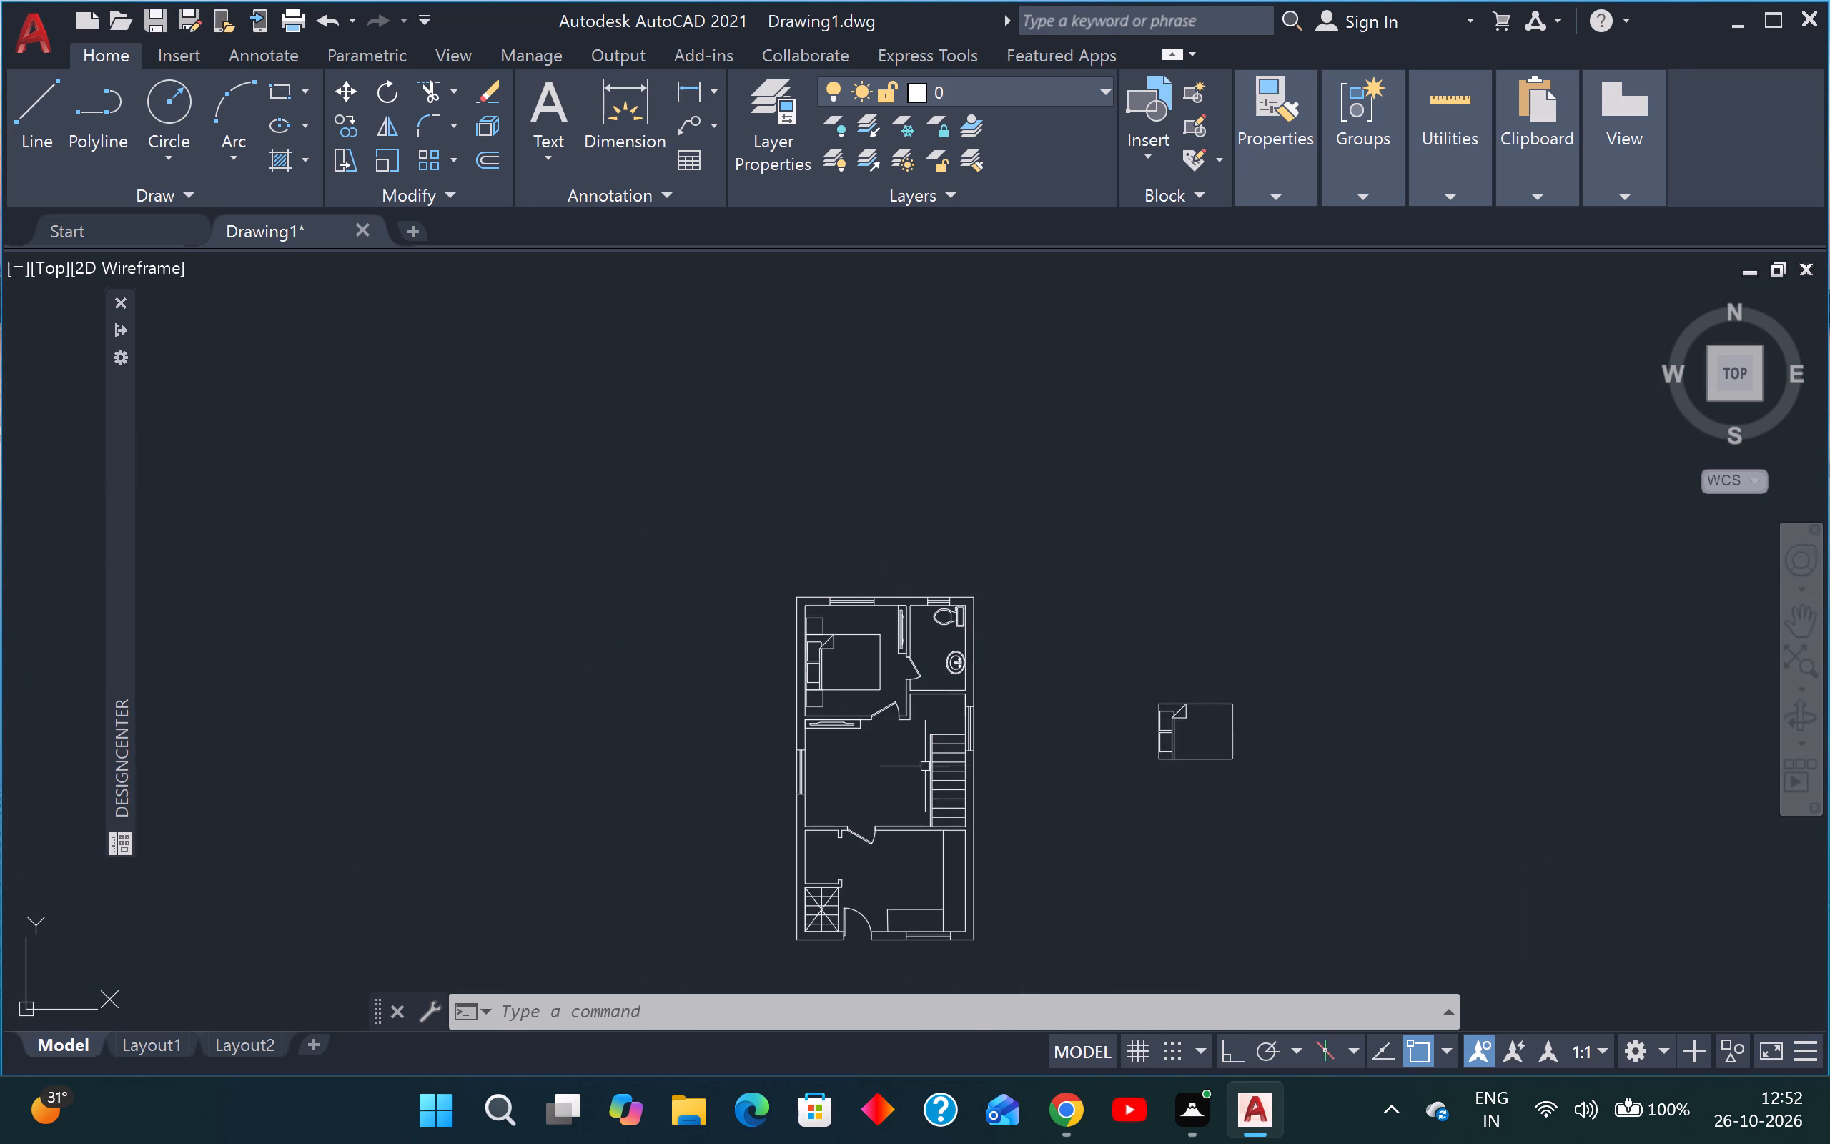
{"action": "scroll", "coordinate": [819, 811], "scroll_direction": "up", "scroll_amount": 1}
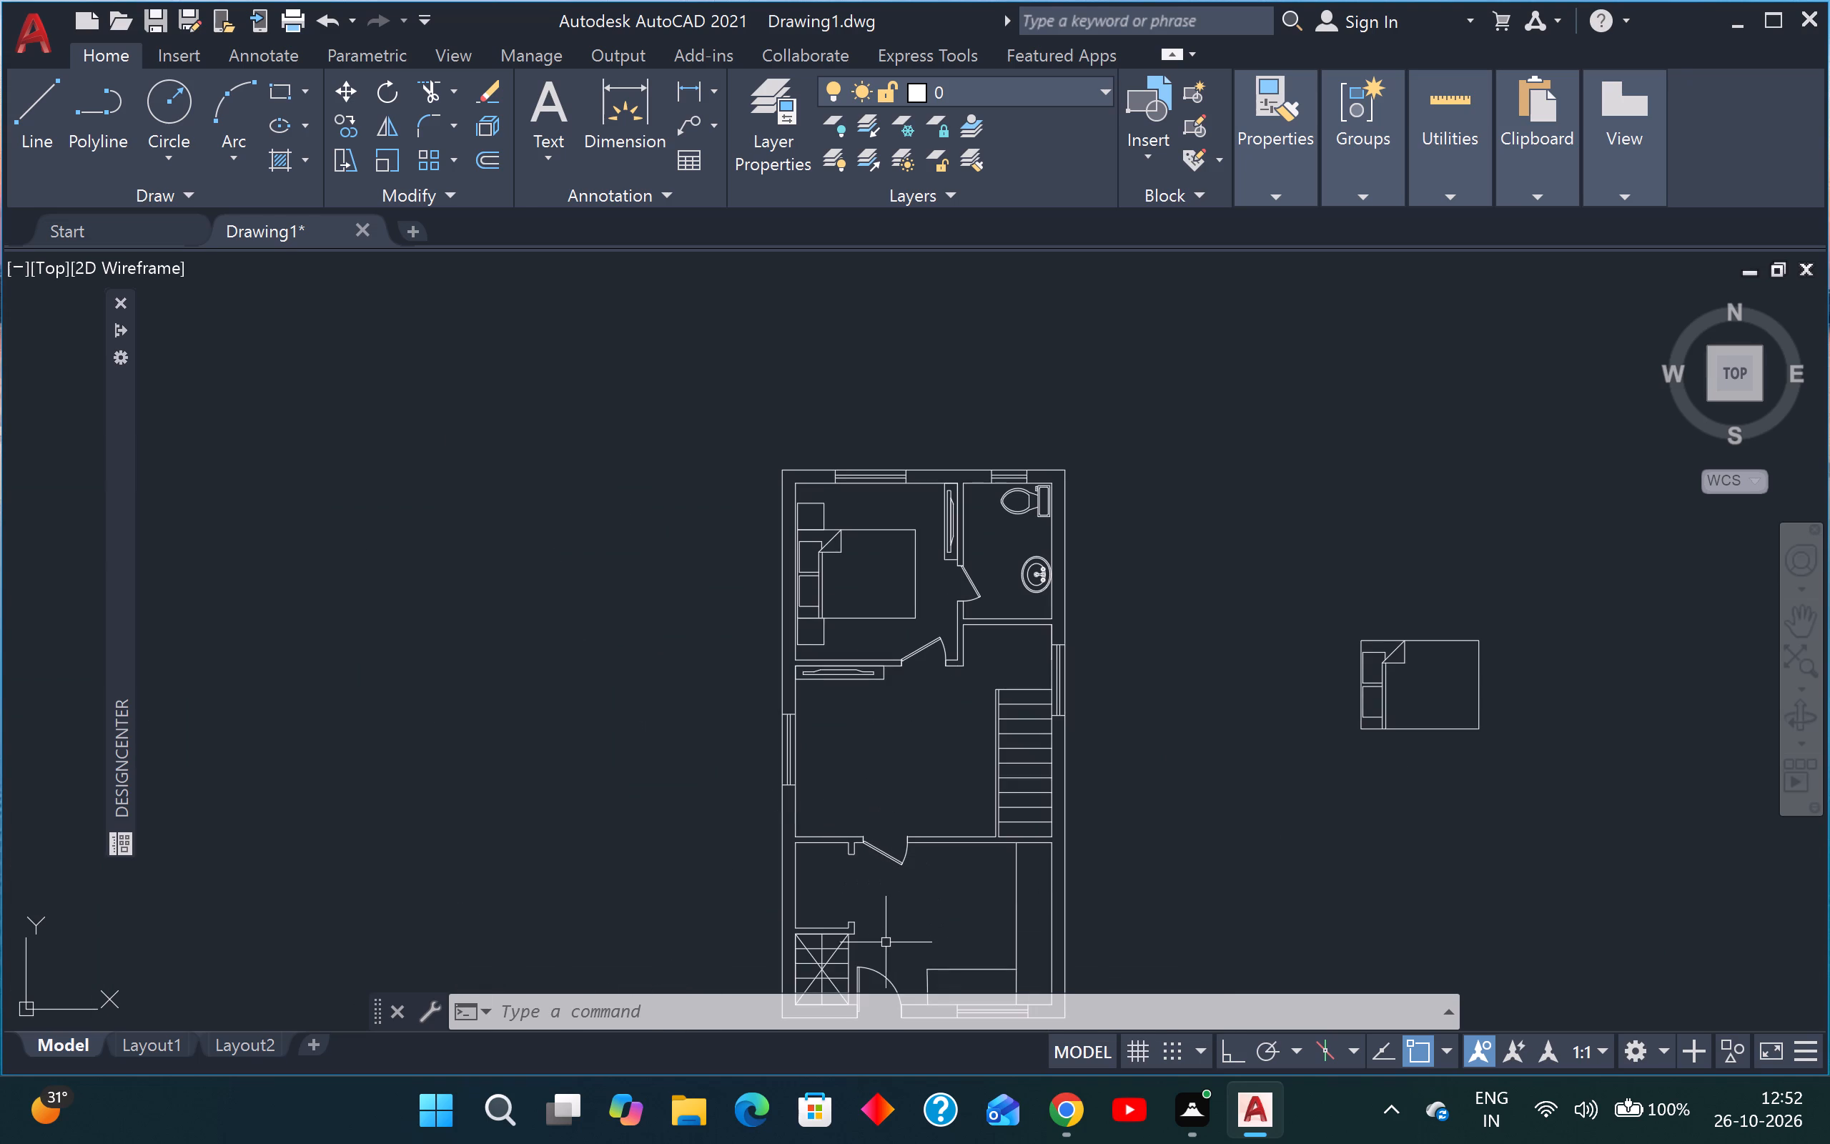
{"action": "key", "text": "Escape"}
{"action": "key", "text": "Escape"}
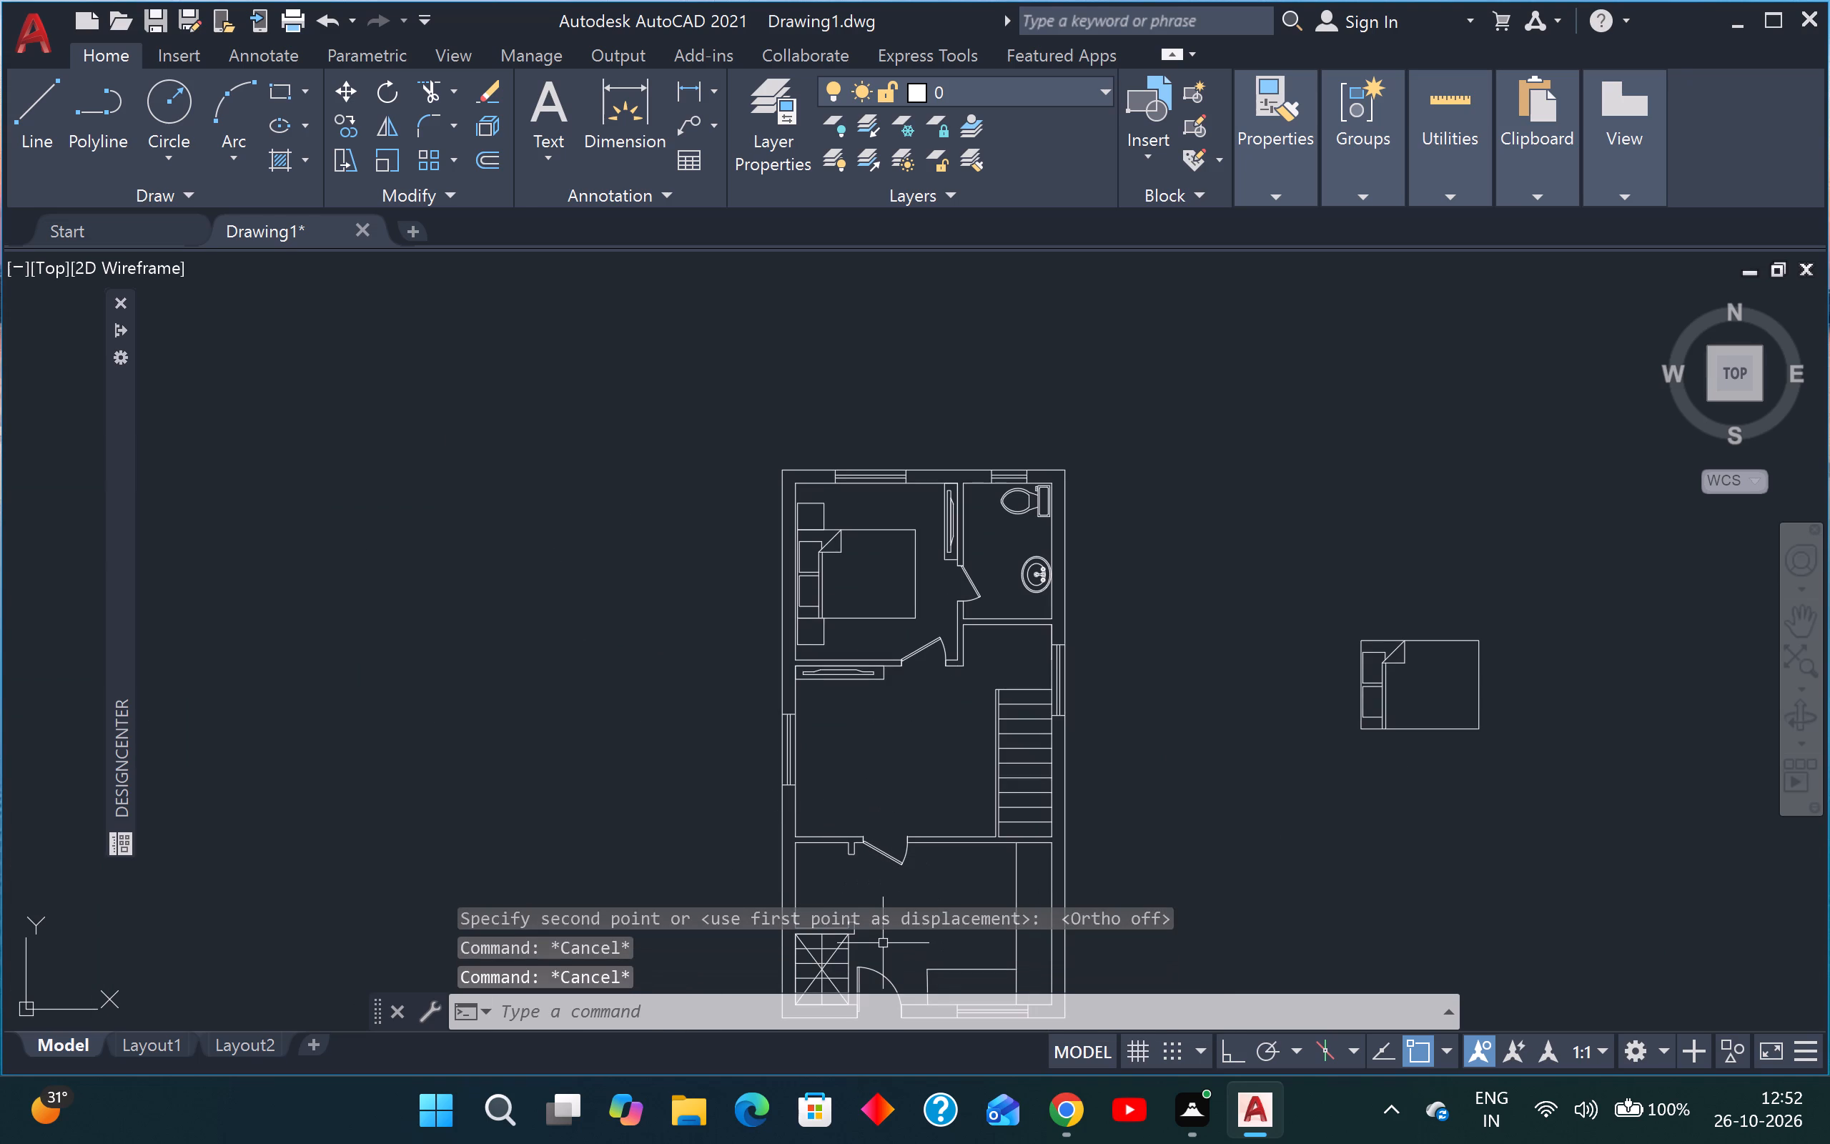
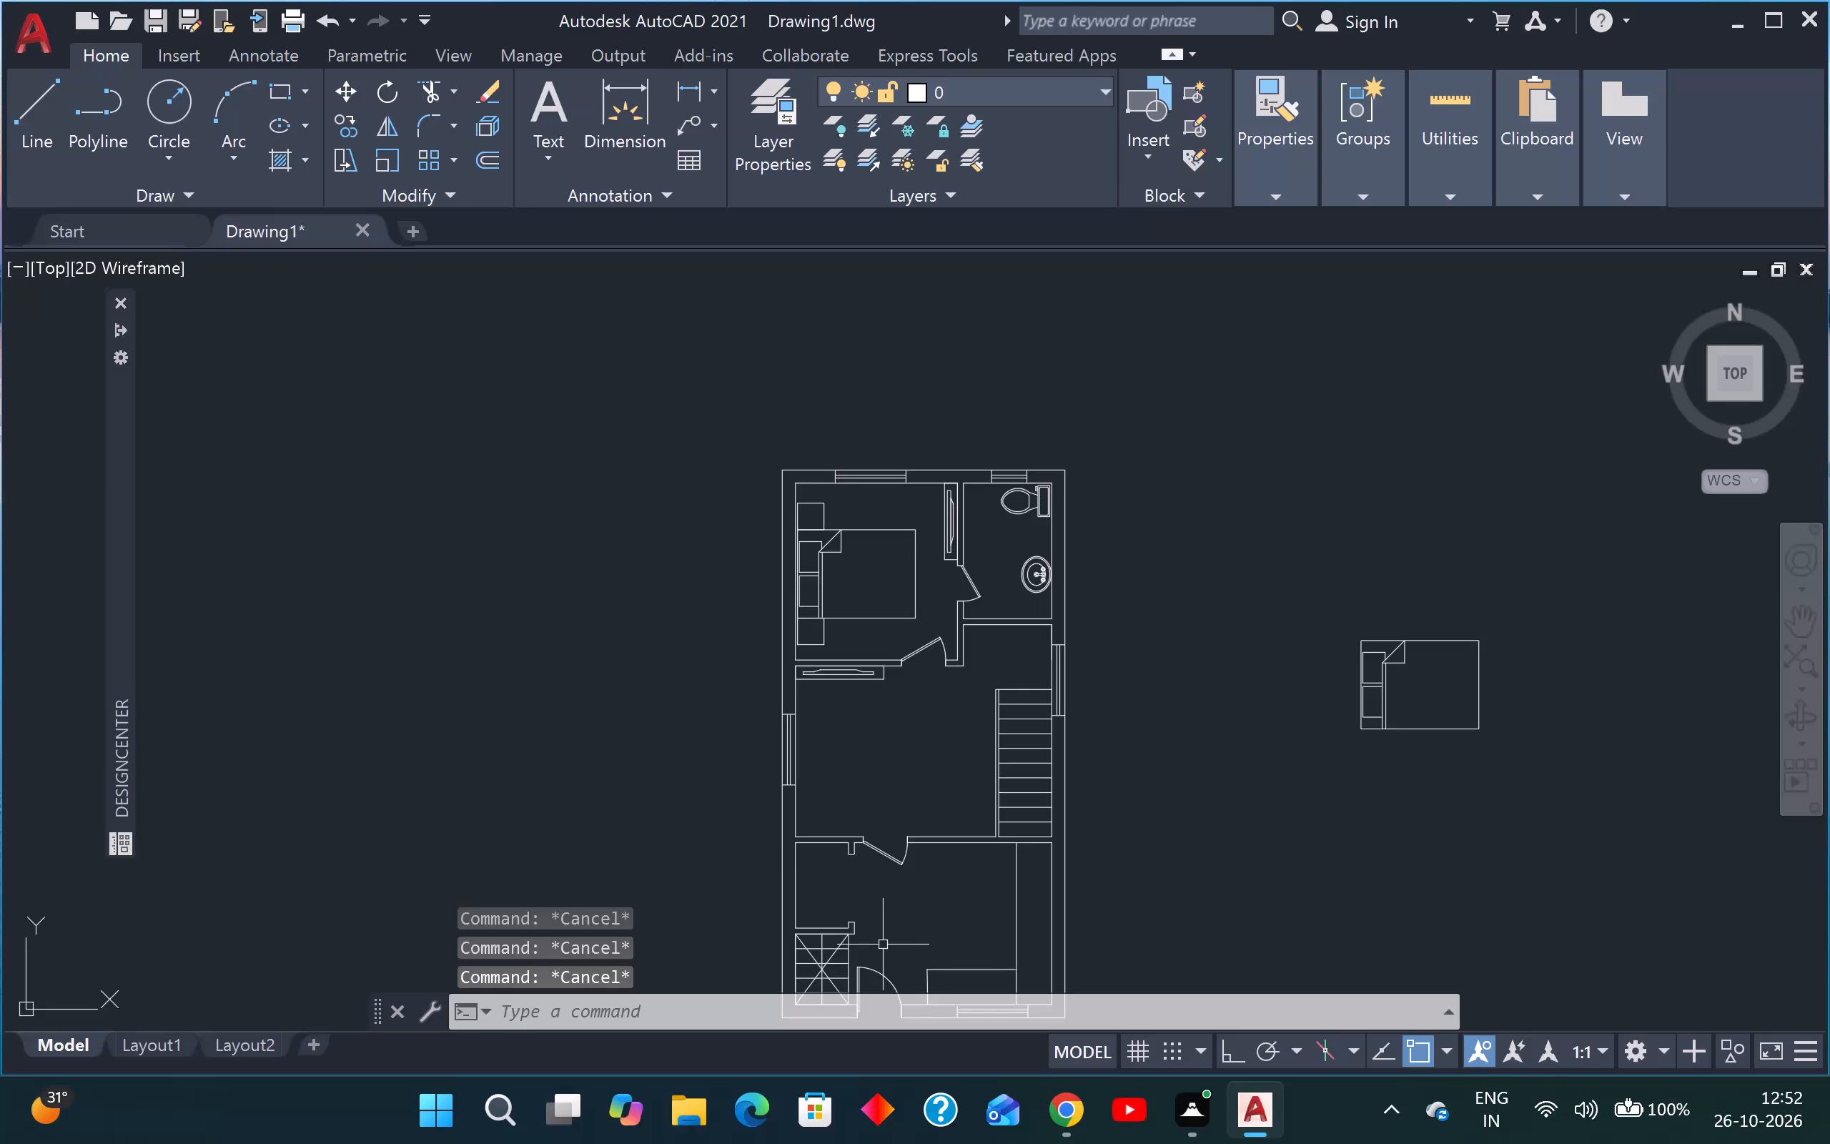
Draw a C-shaped outline open to the east in the middle room with Ortho on: 2' west, 4' south, 2' east.
{"action": "key", "text": "Escape"}
{"action": "key", "text": "Escape"}
{"action": "type", "text": "l"}
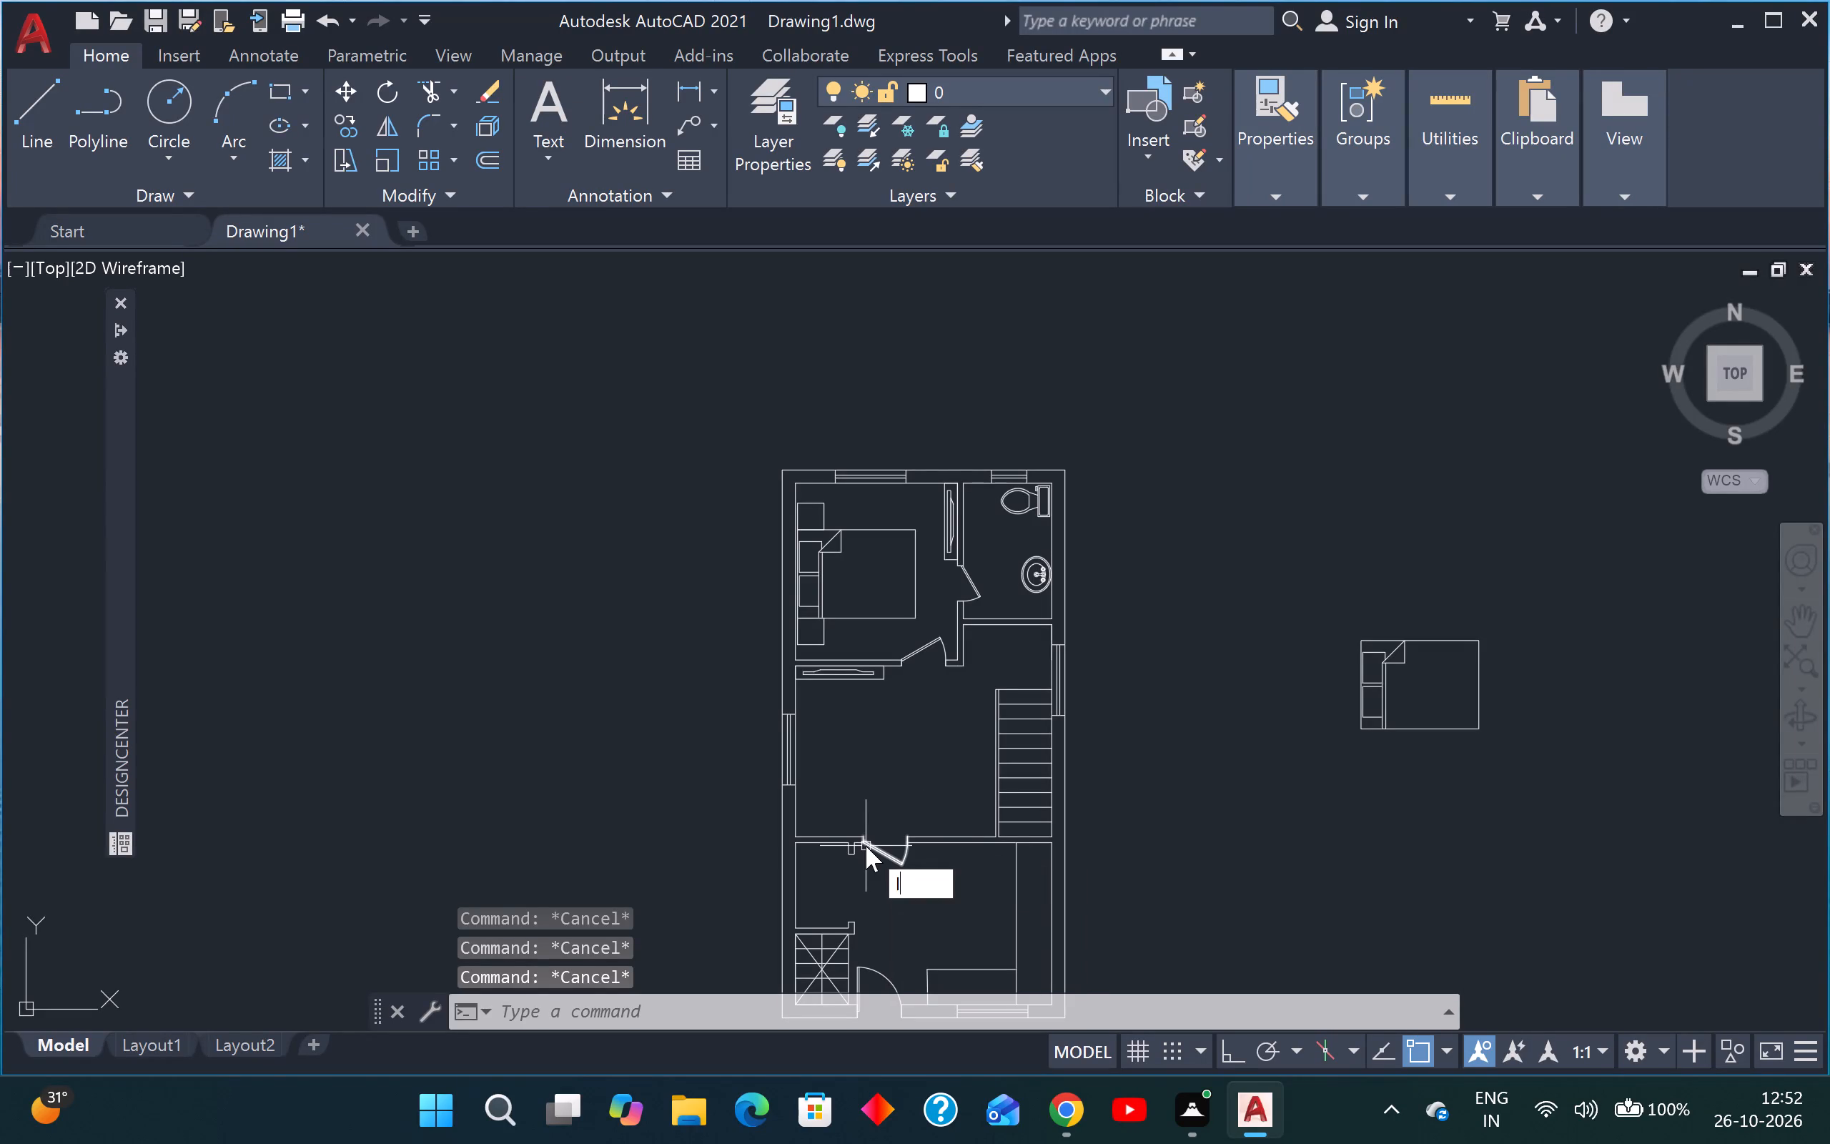
{"action": "key", "text": "space"}
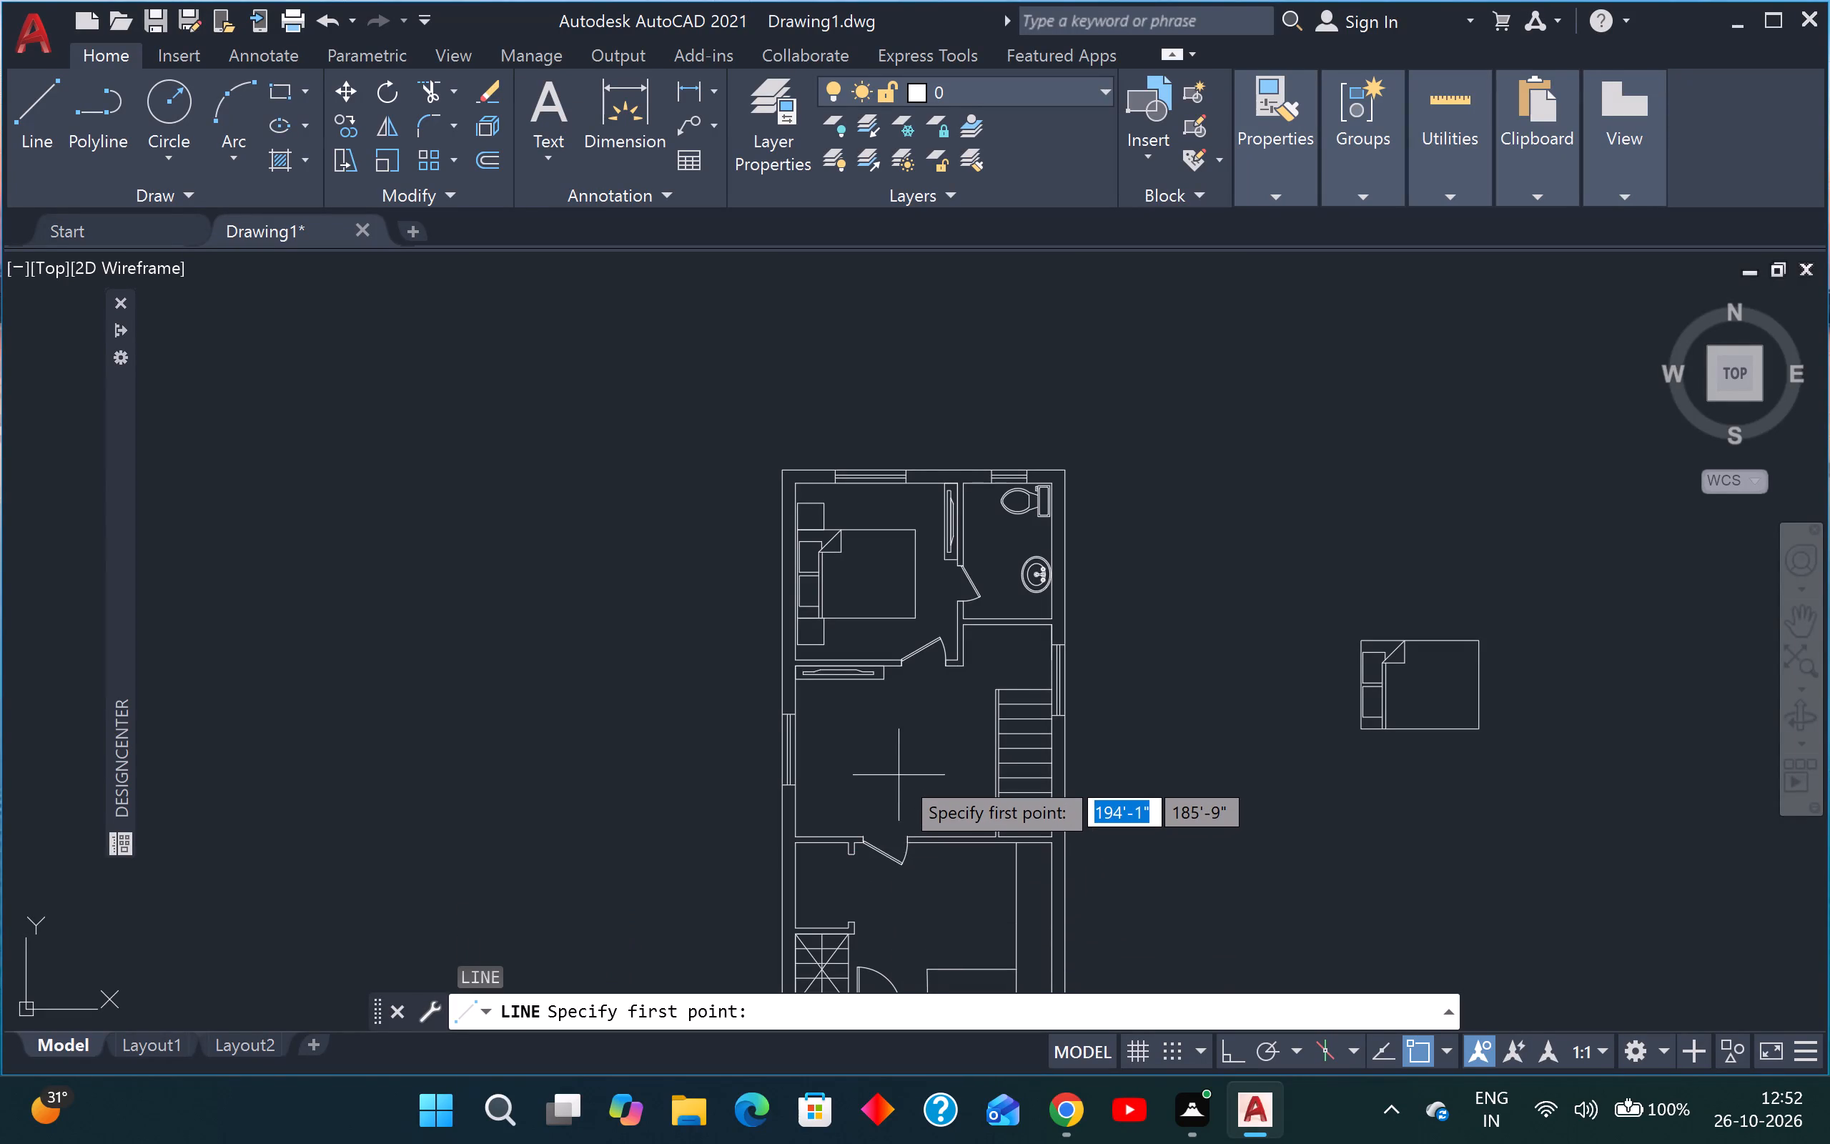
{"action": "scroll", "coordinate": [883, 773], "scroll_direction": "up", "scroll_amount": 2}
{"action": "left_click", "coordinate": [926, 636]}
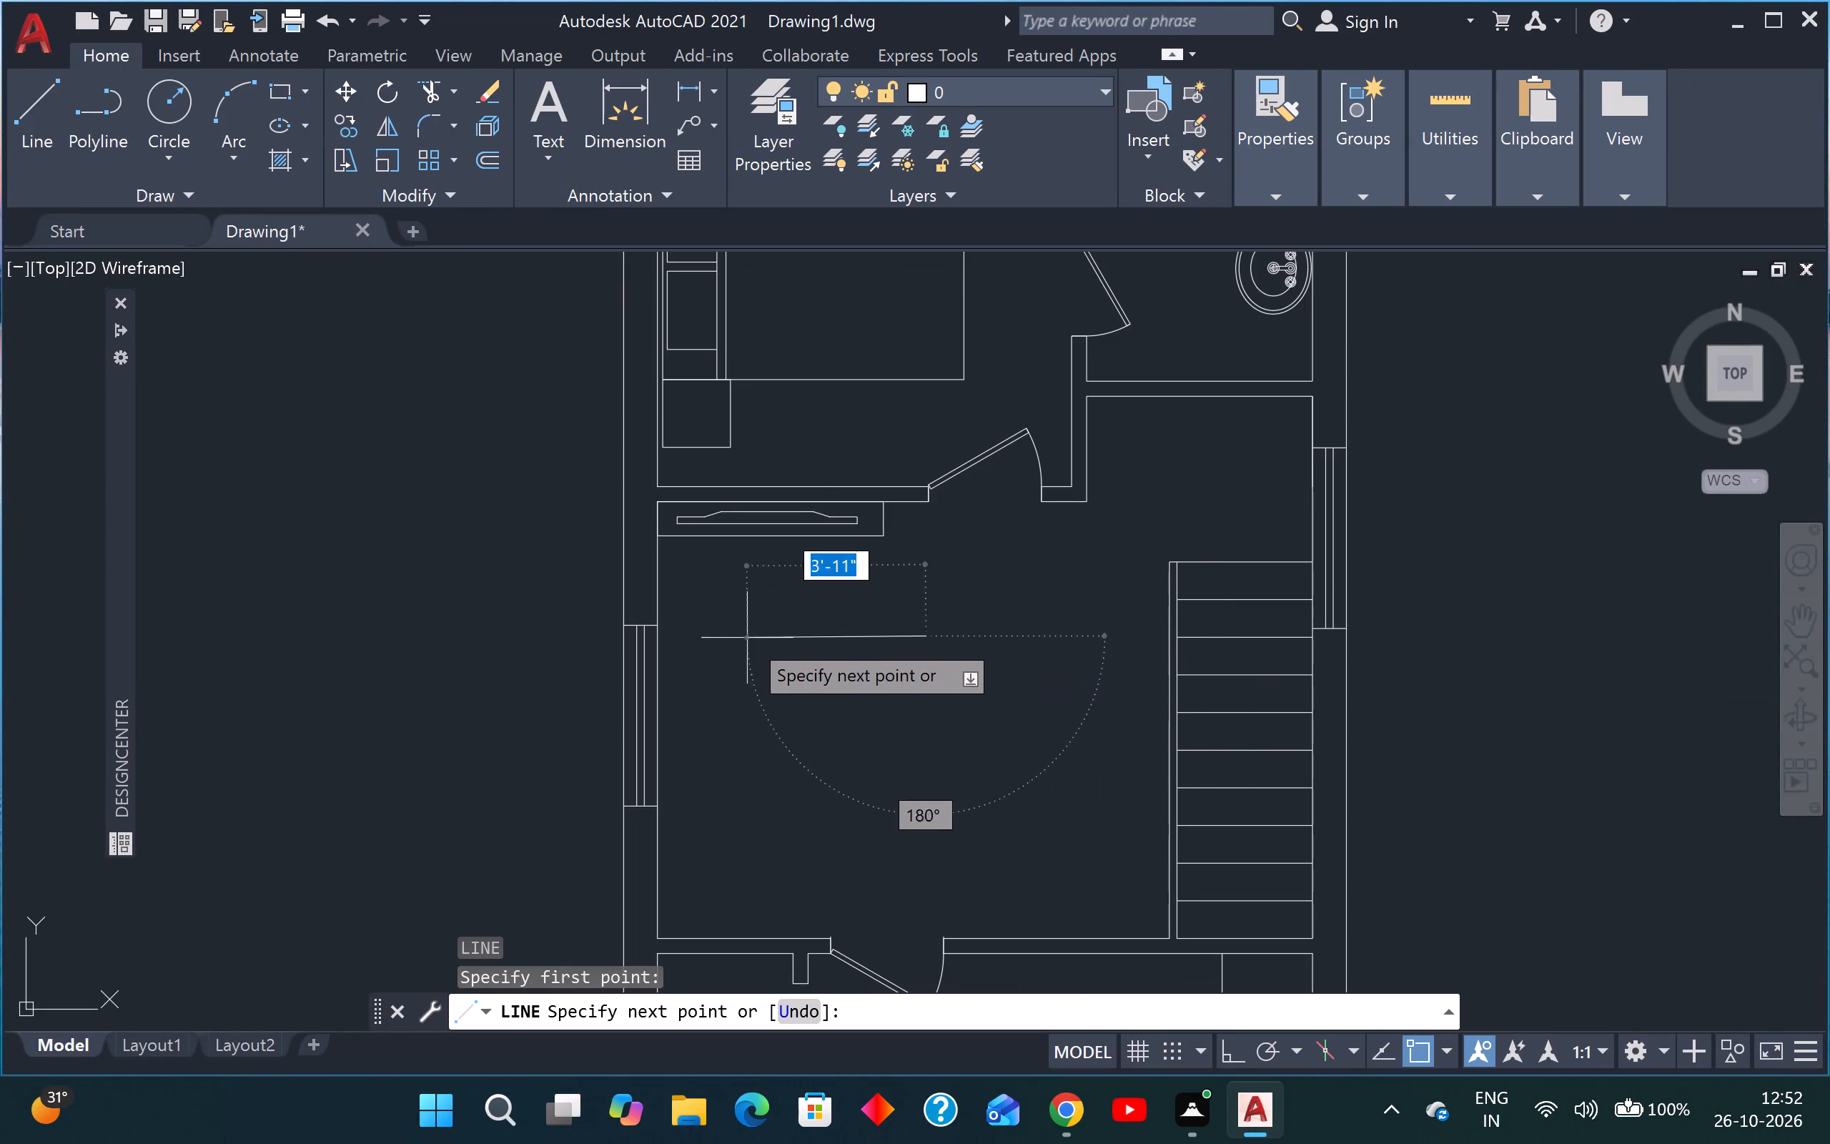
{"action": "key", "text": "F8"}
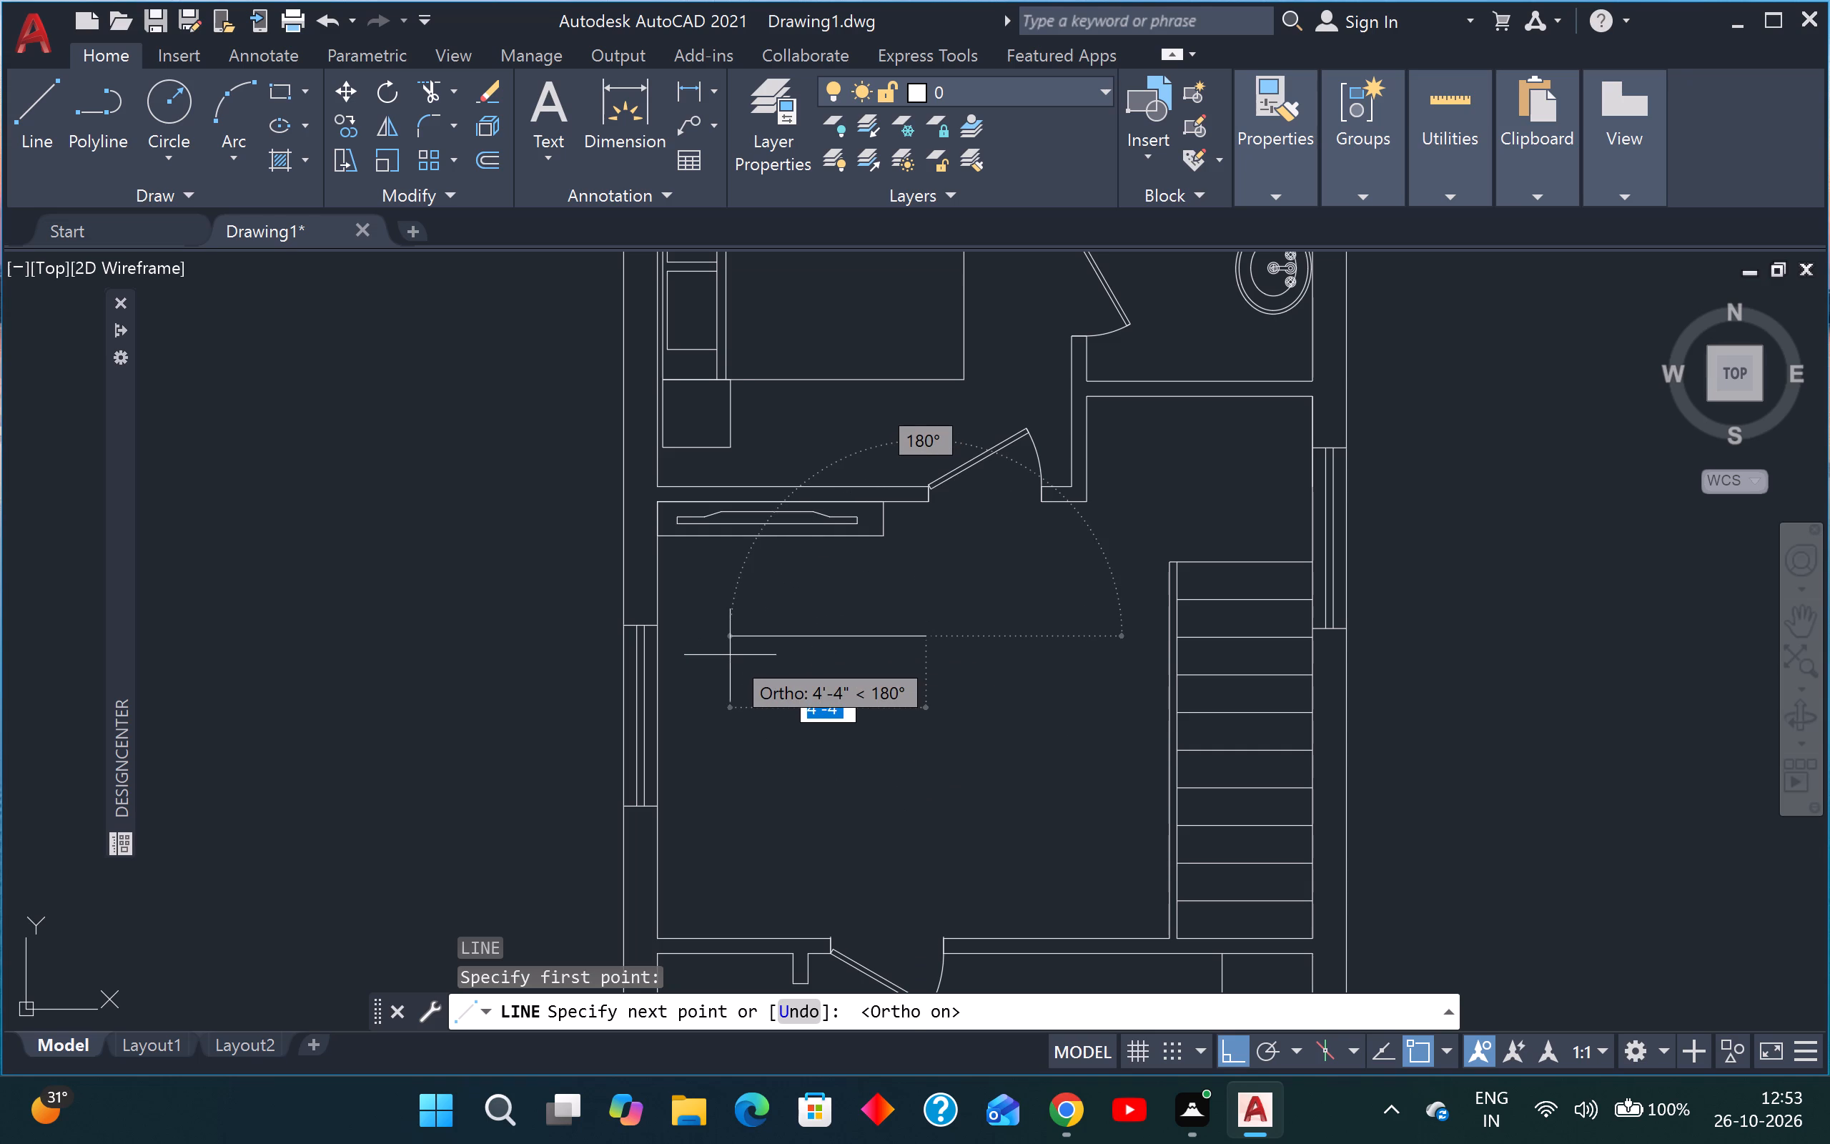
{"action": "type", "text": "2'"}
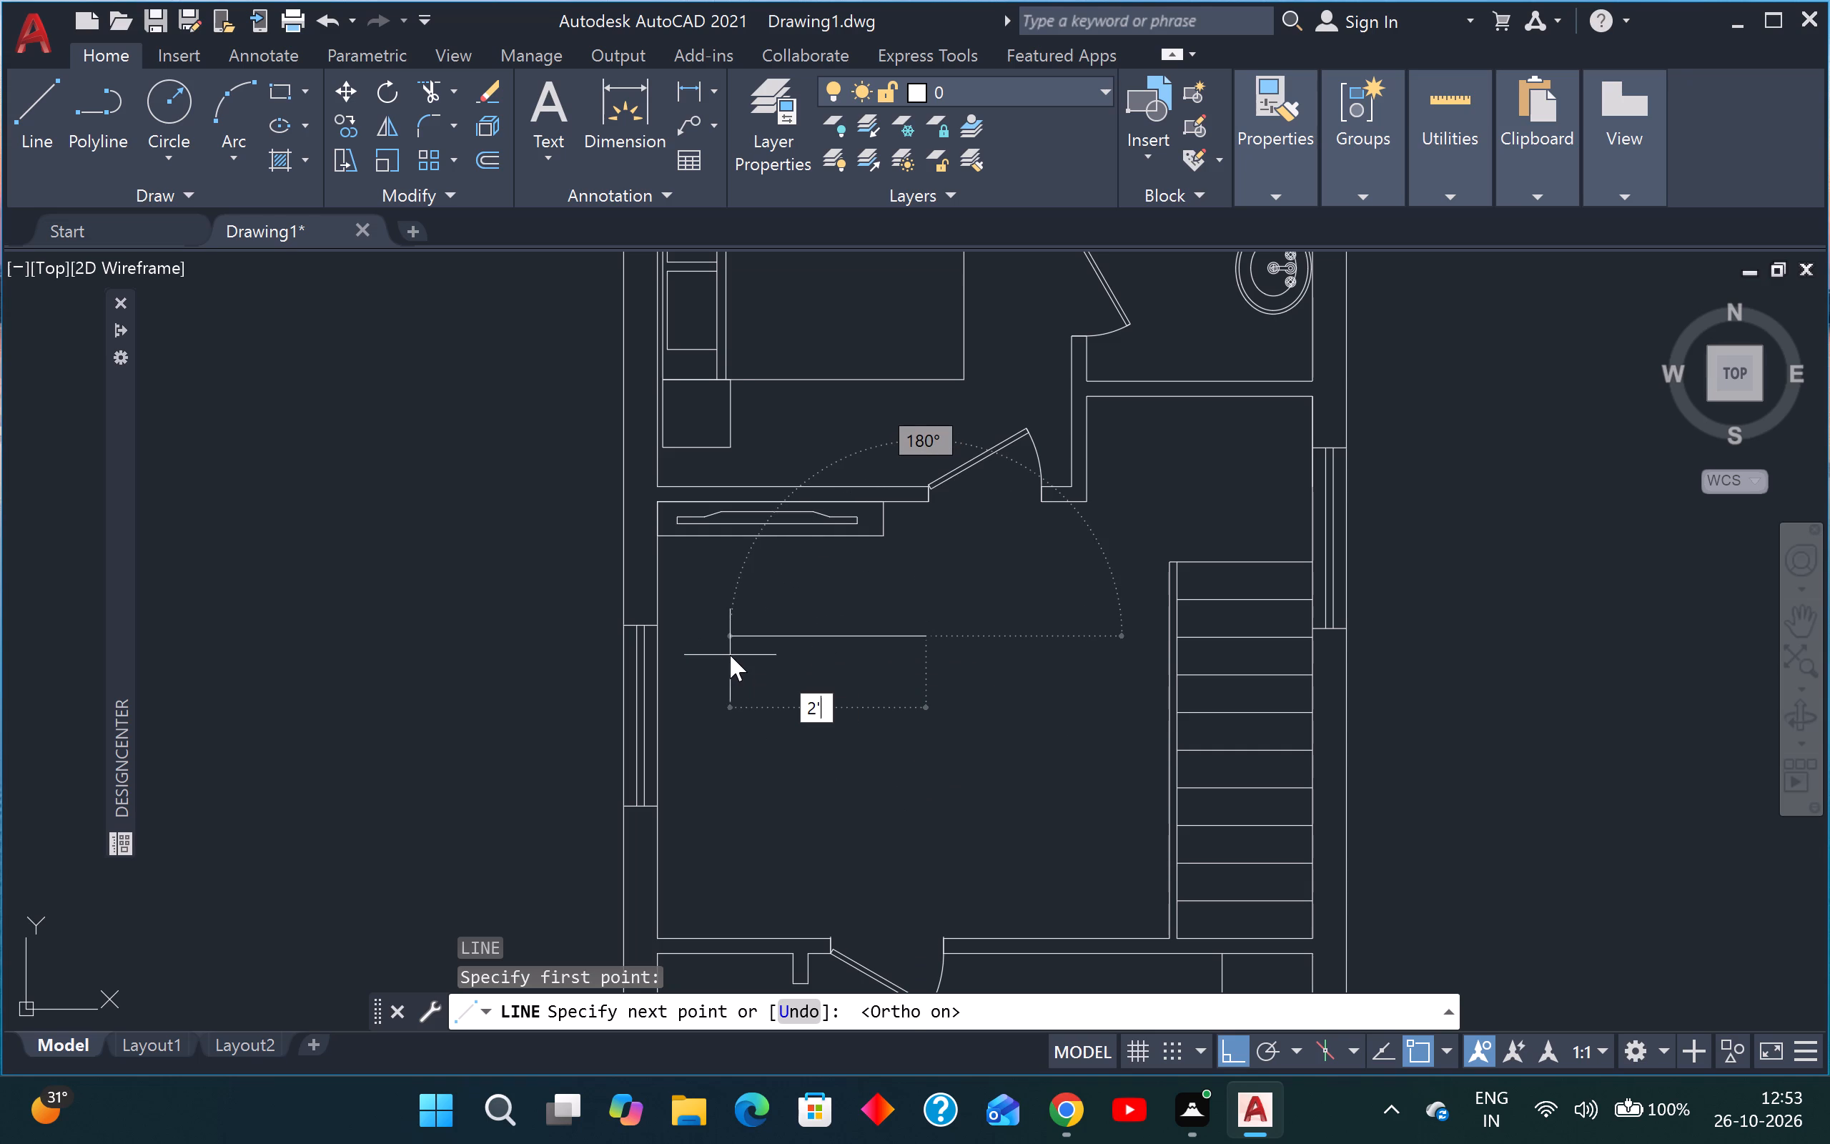
{"action": "key", "text": "Return"}
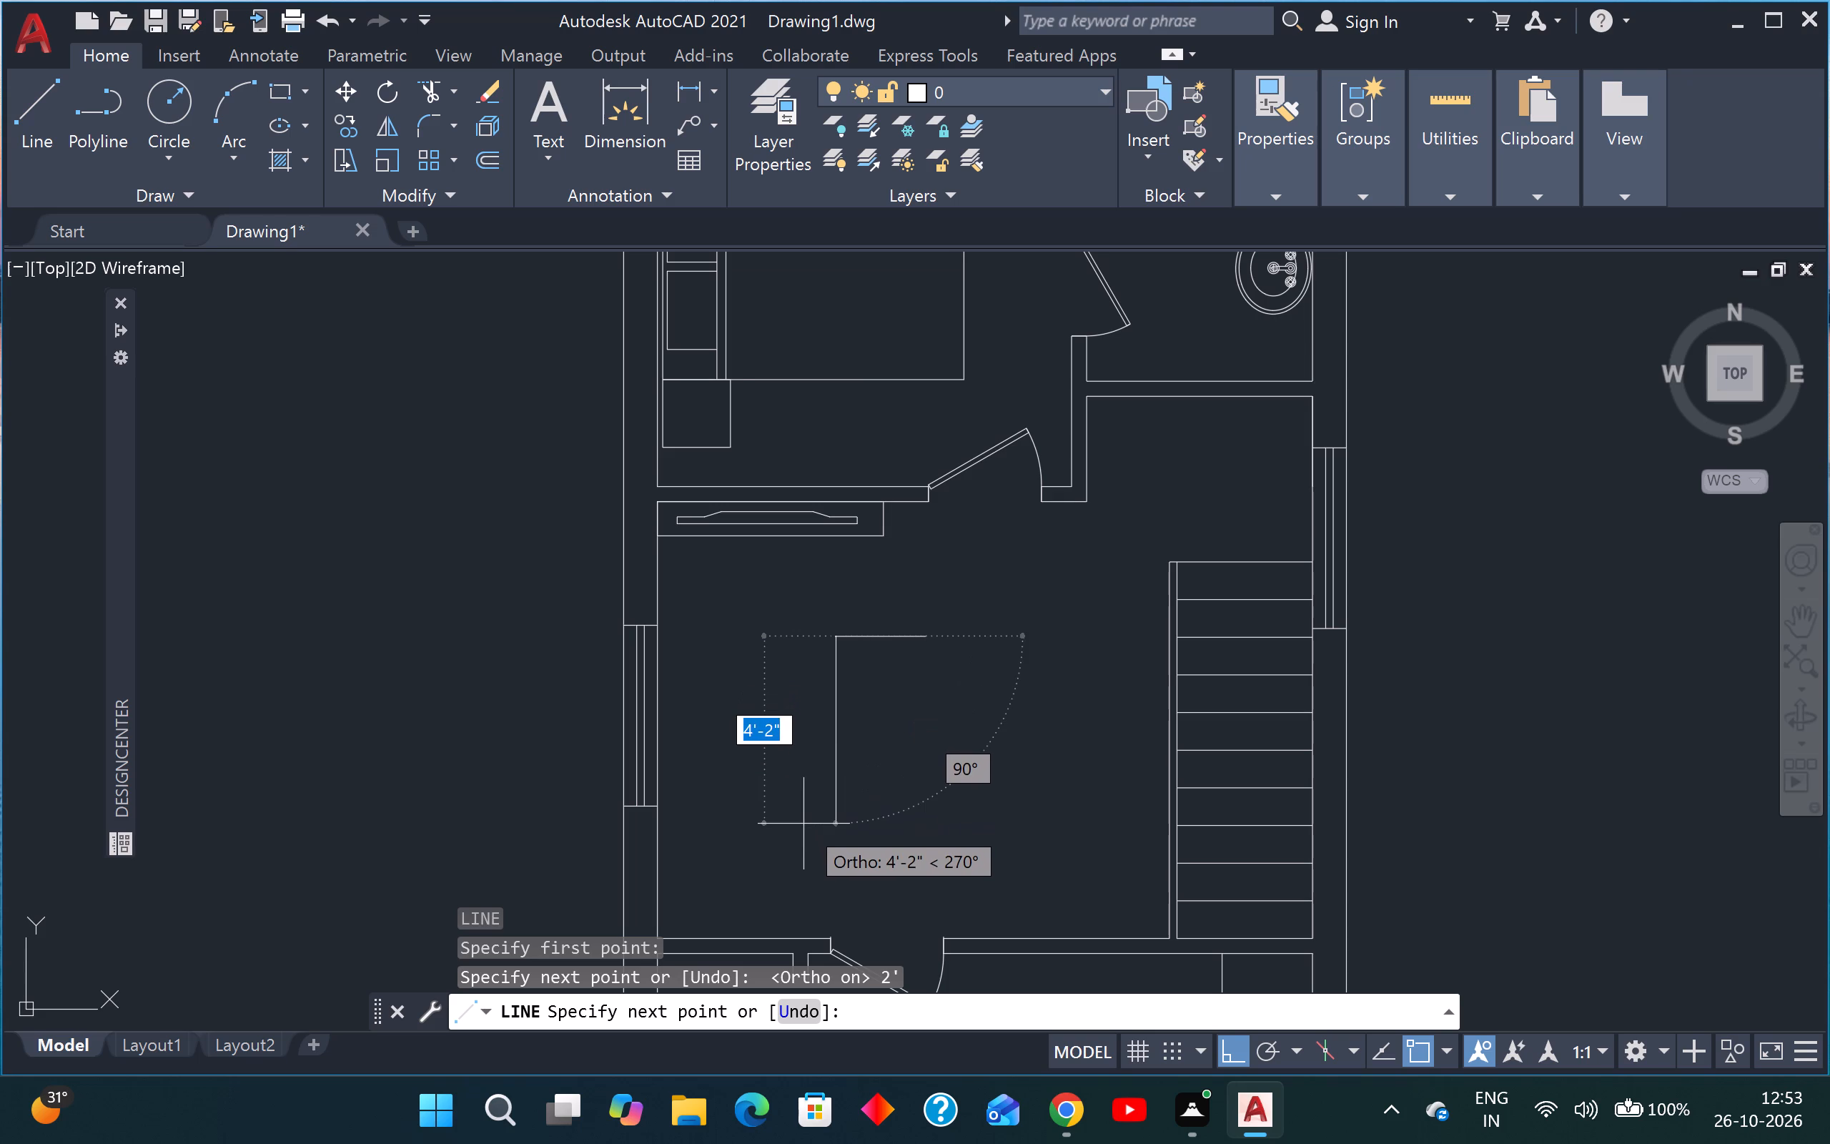
{"action": "type", "text": "4'"}
{"action": "key", "text": "Return"}
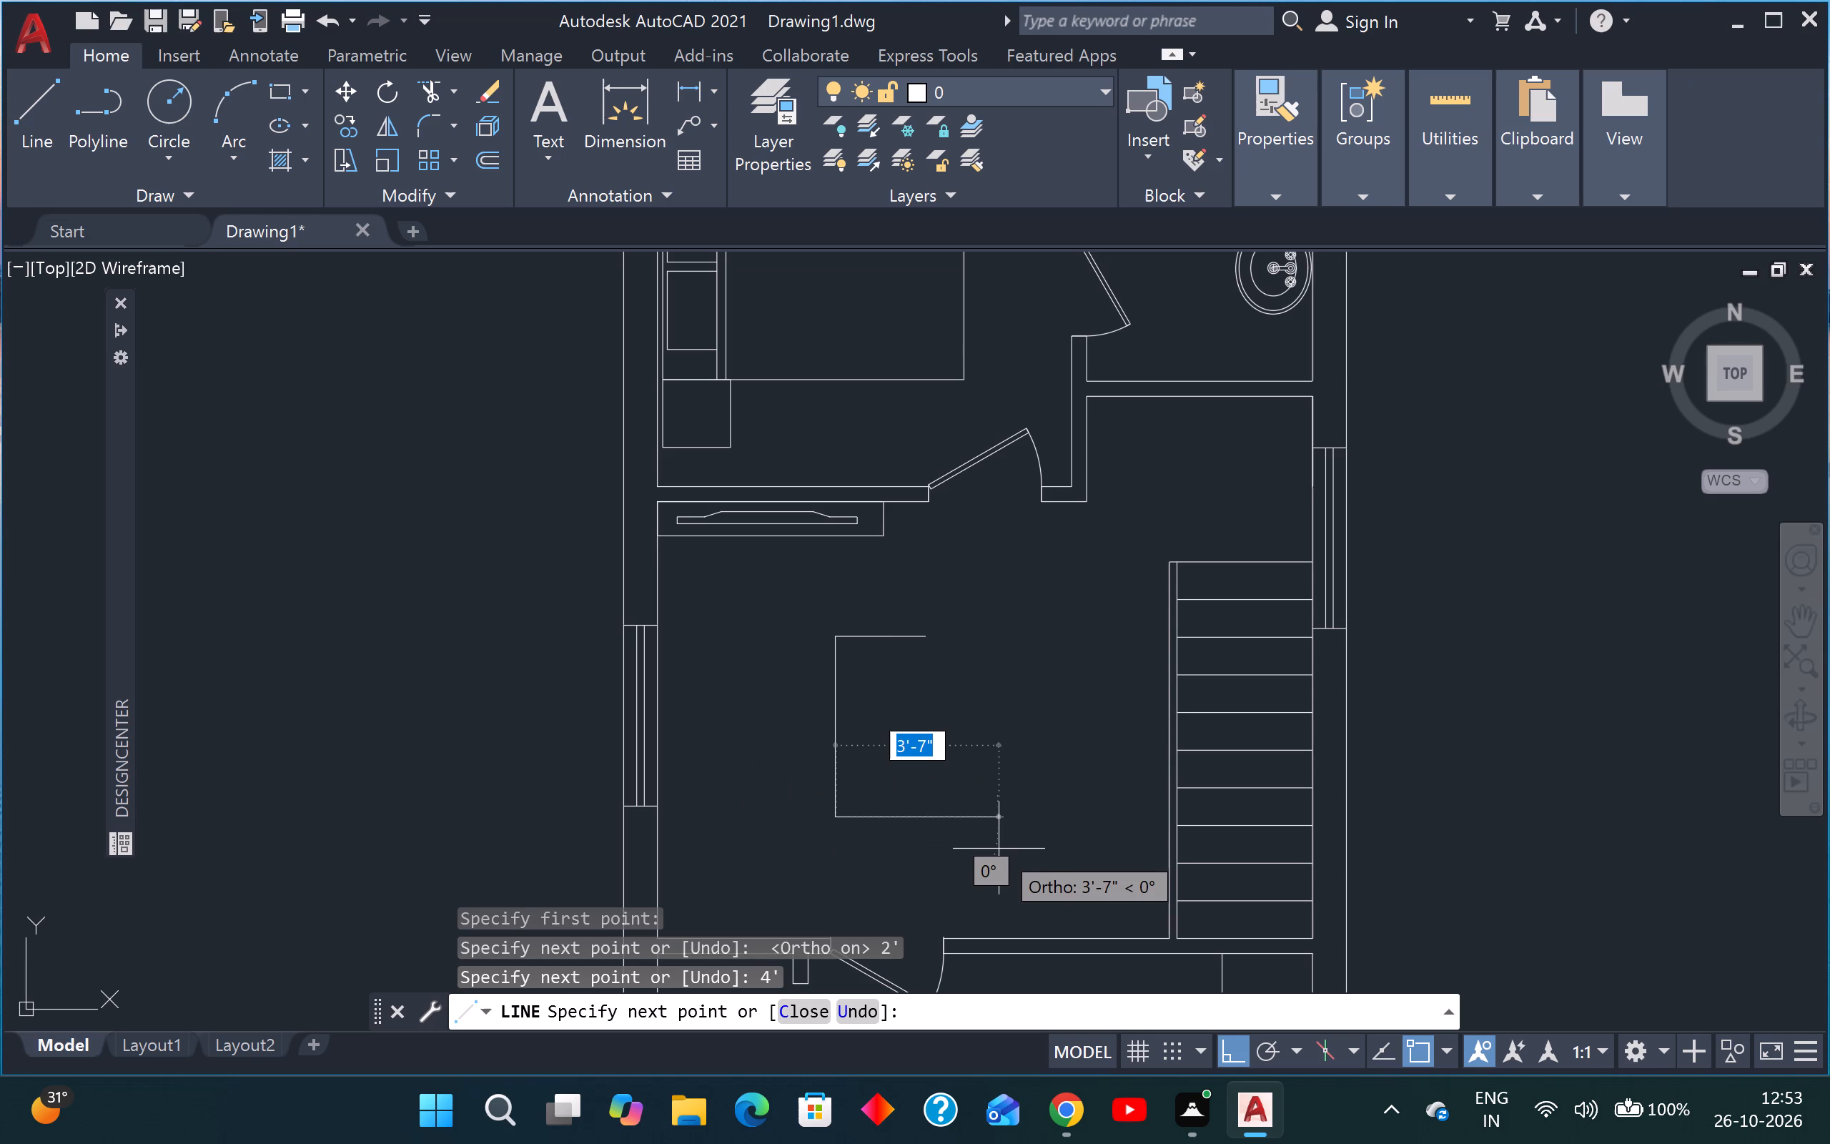
{"action": "type", "text": "2'"}
{"action": "key", "text": "Return"}
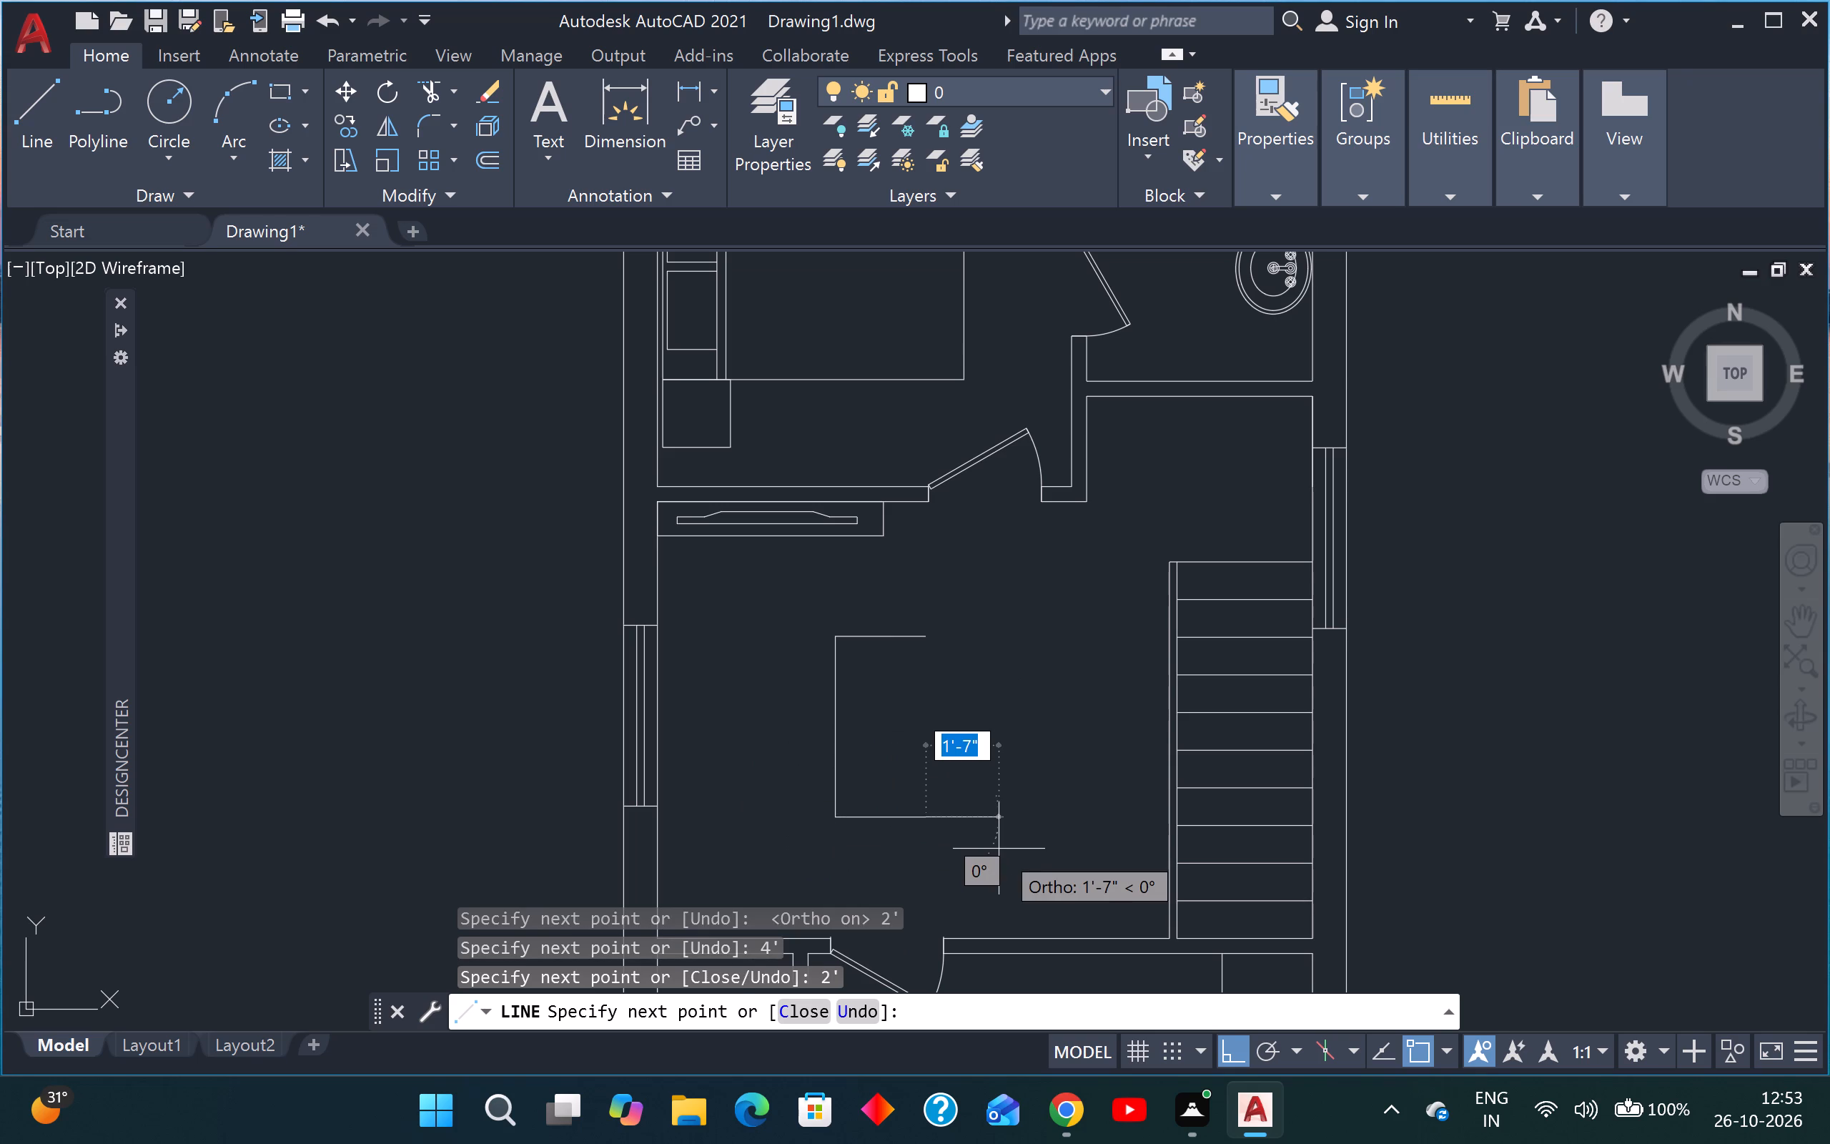
{"action": "key", "text": "Escape"}
Offset the three lines of the C-shaped outline 6" outward to the west, north and south.
{"action": "type", "text": "o"}
{"action": "key", "text": "space"}
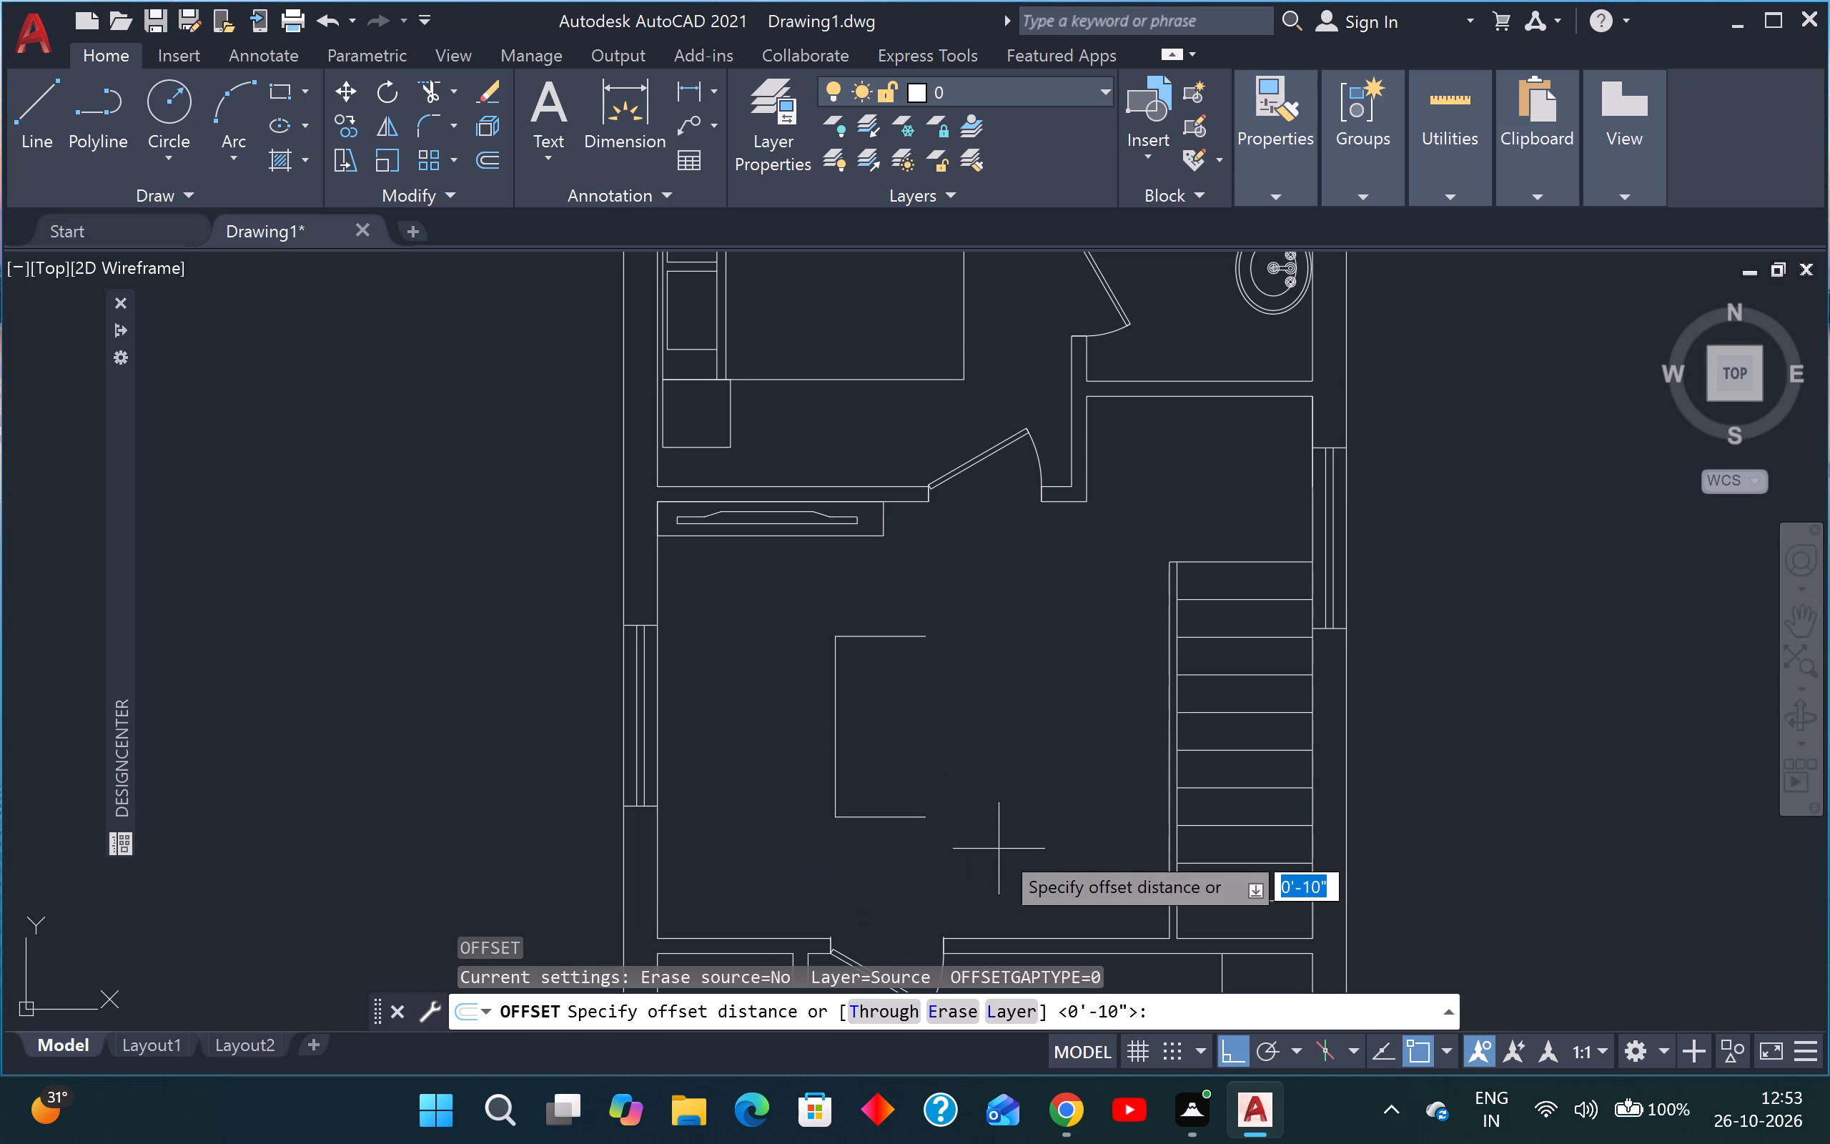
{"action": "type", "text": "6\""}
{"action": "key", "text": "Return"}
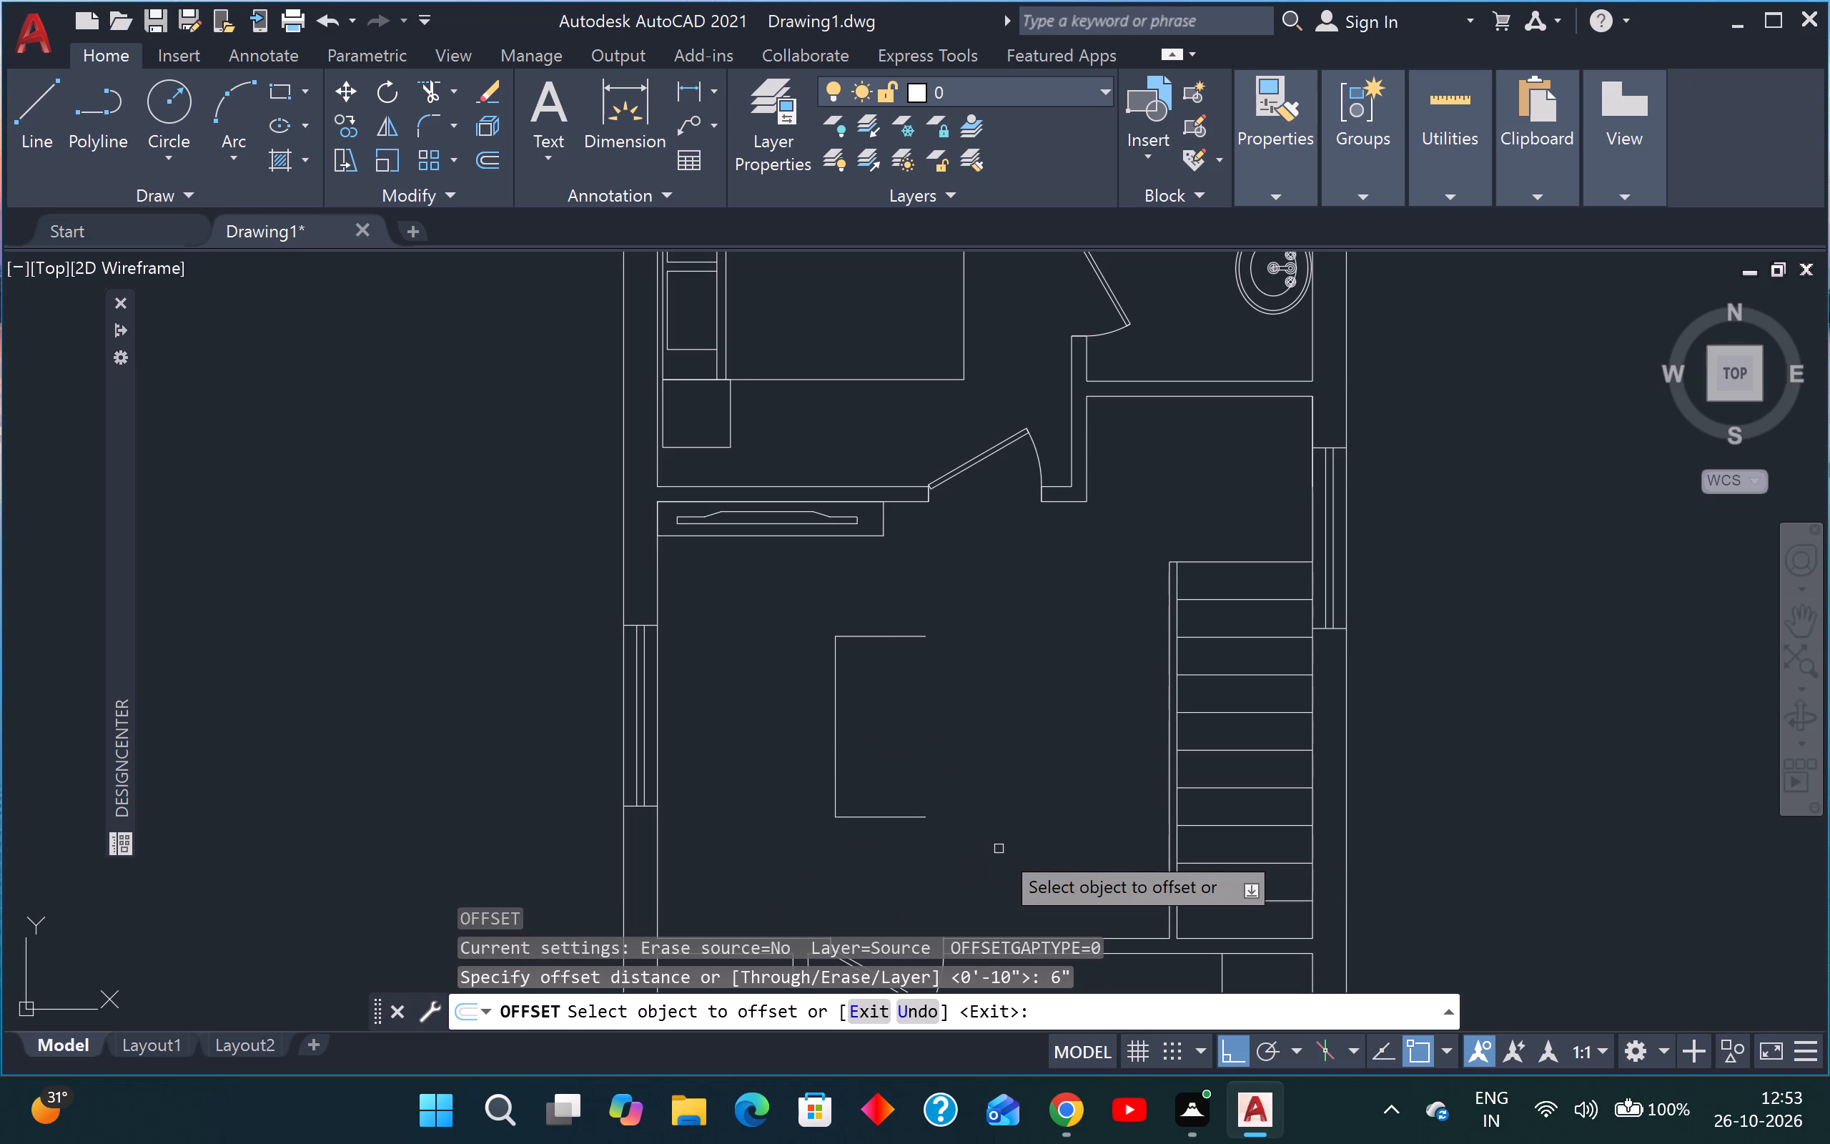
{"action": "left_click", "coordinate": [836, 772]}
{"action": "left_click", "coordinate": [778, 774]}
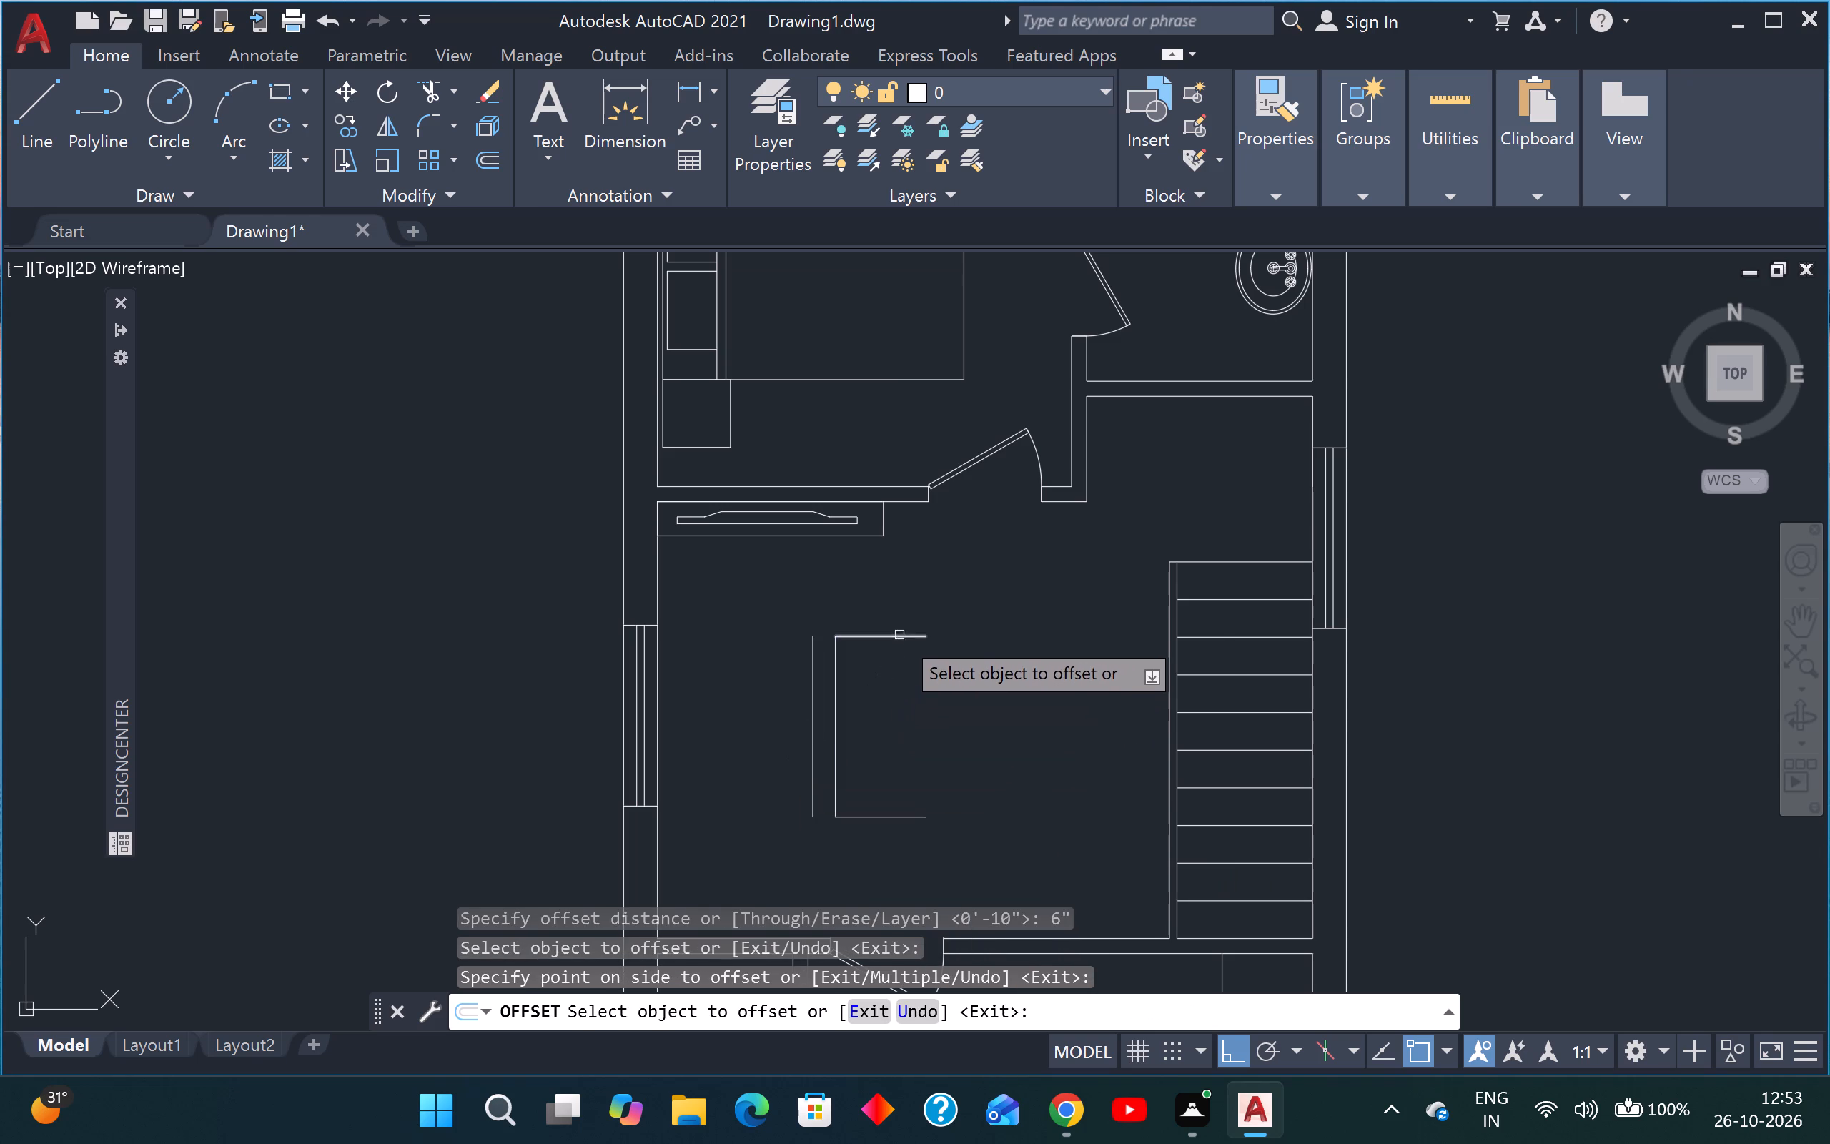
{"action": "left_click", "coordinate": [899, 635]}
{"action": "left_click", "coordinate": [896, 593]}
{"action": "left_click", "coordinate": [886, 817]}
{"action": "left_click", "coordinate": [891, 879]}
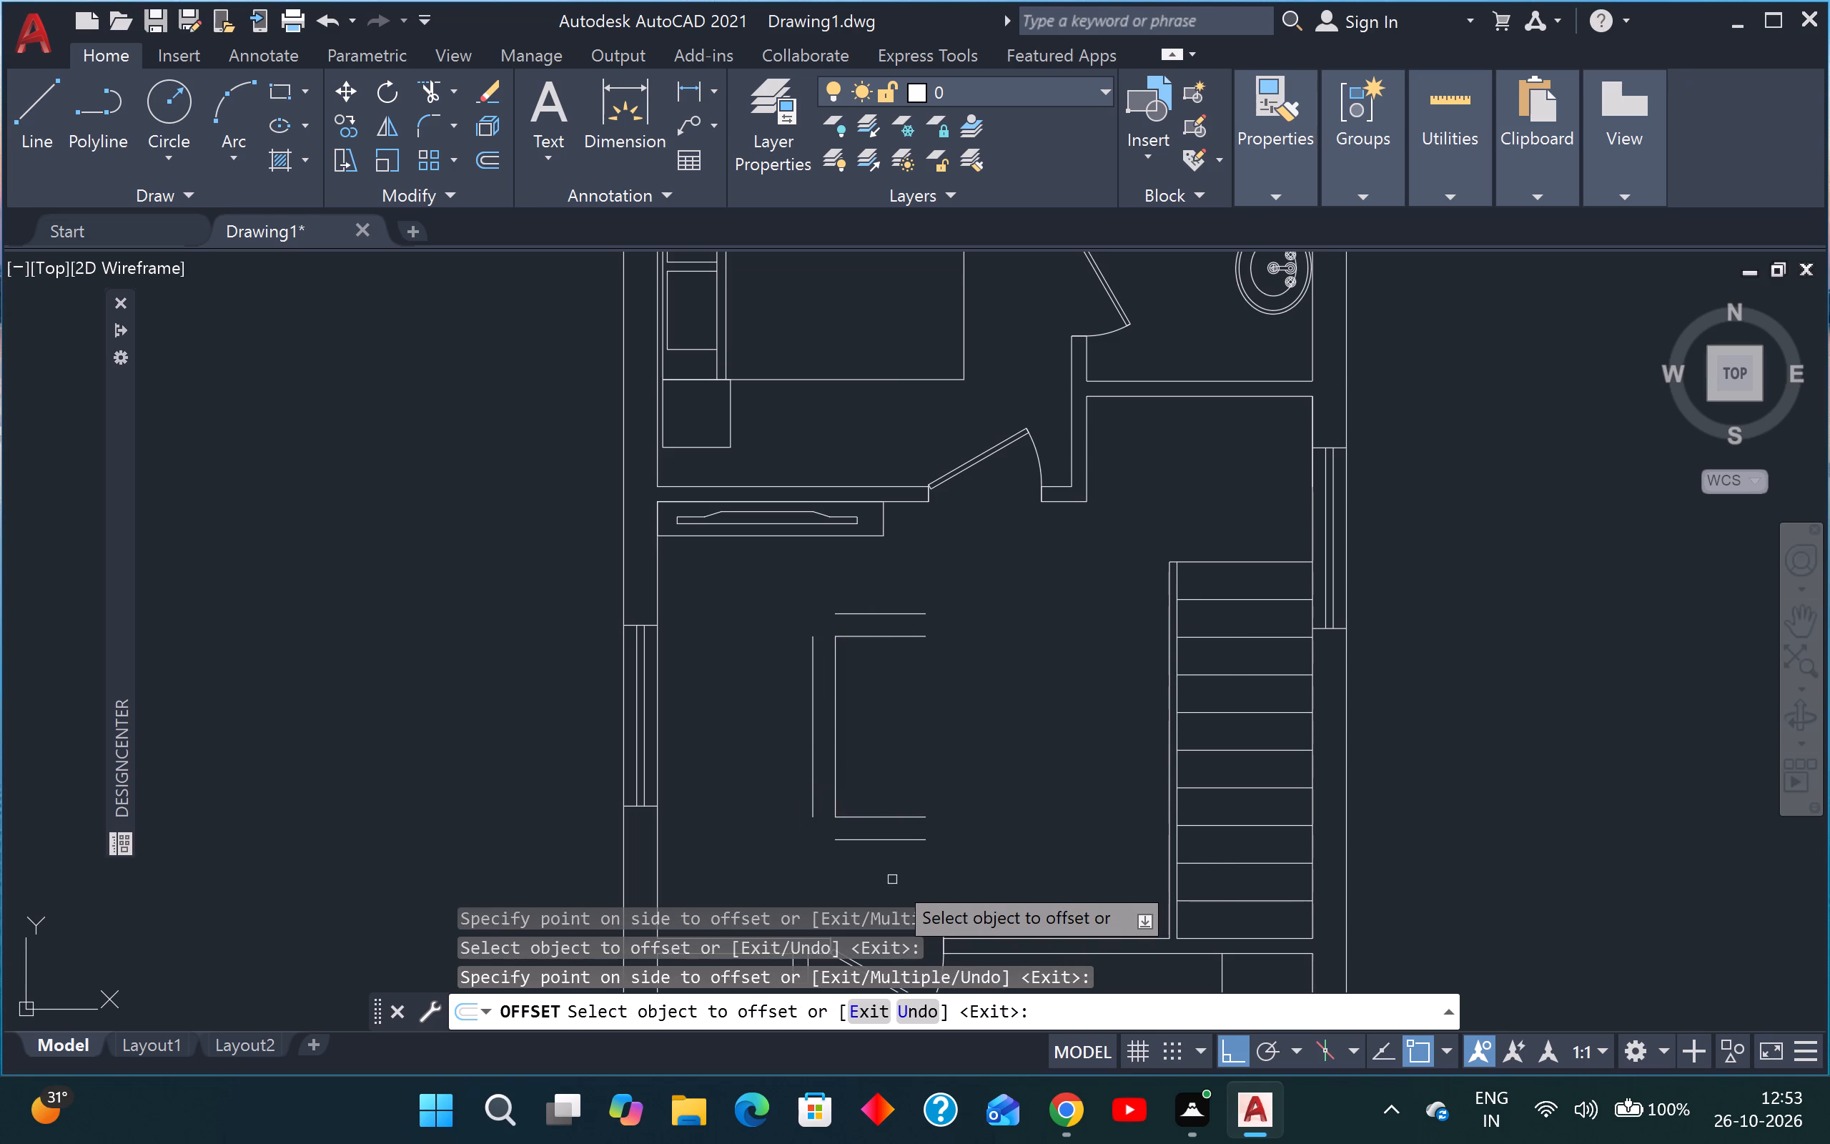
{"action": "key", "text": "Escape"}
{"action": "key", "text": "Escape"}
Draw lines westward from the west ends of the outer south and north lines, reaching past the outer west line.
{"action": "type", "text": "l"}
{"action": "key", "text": "space"}
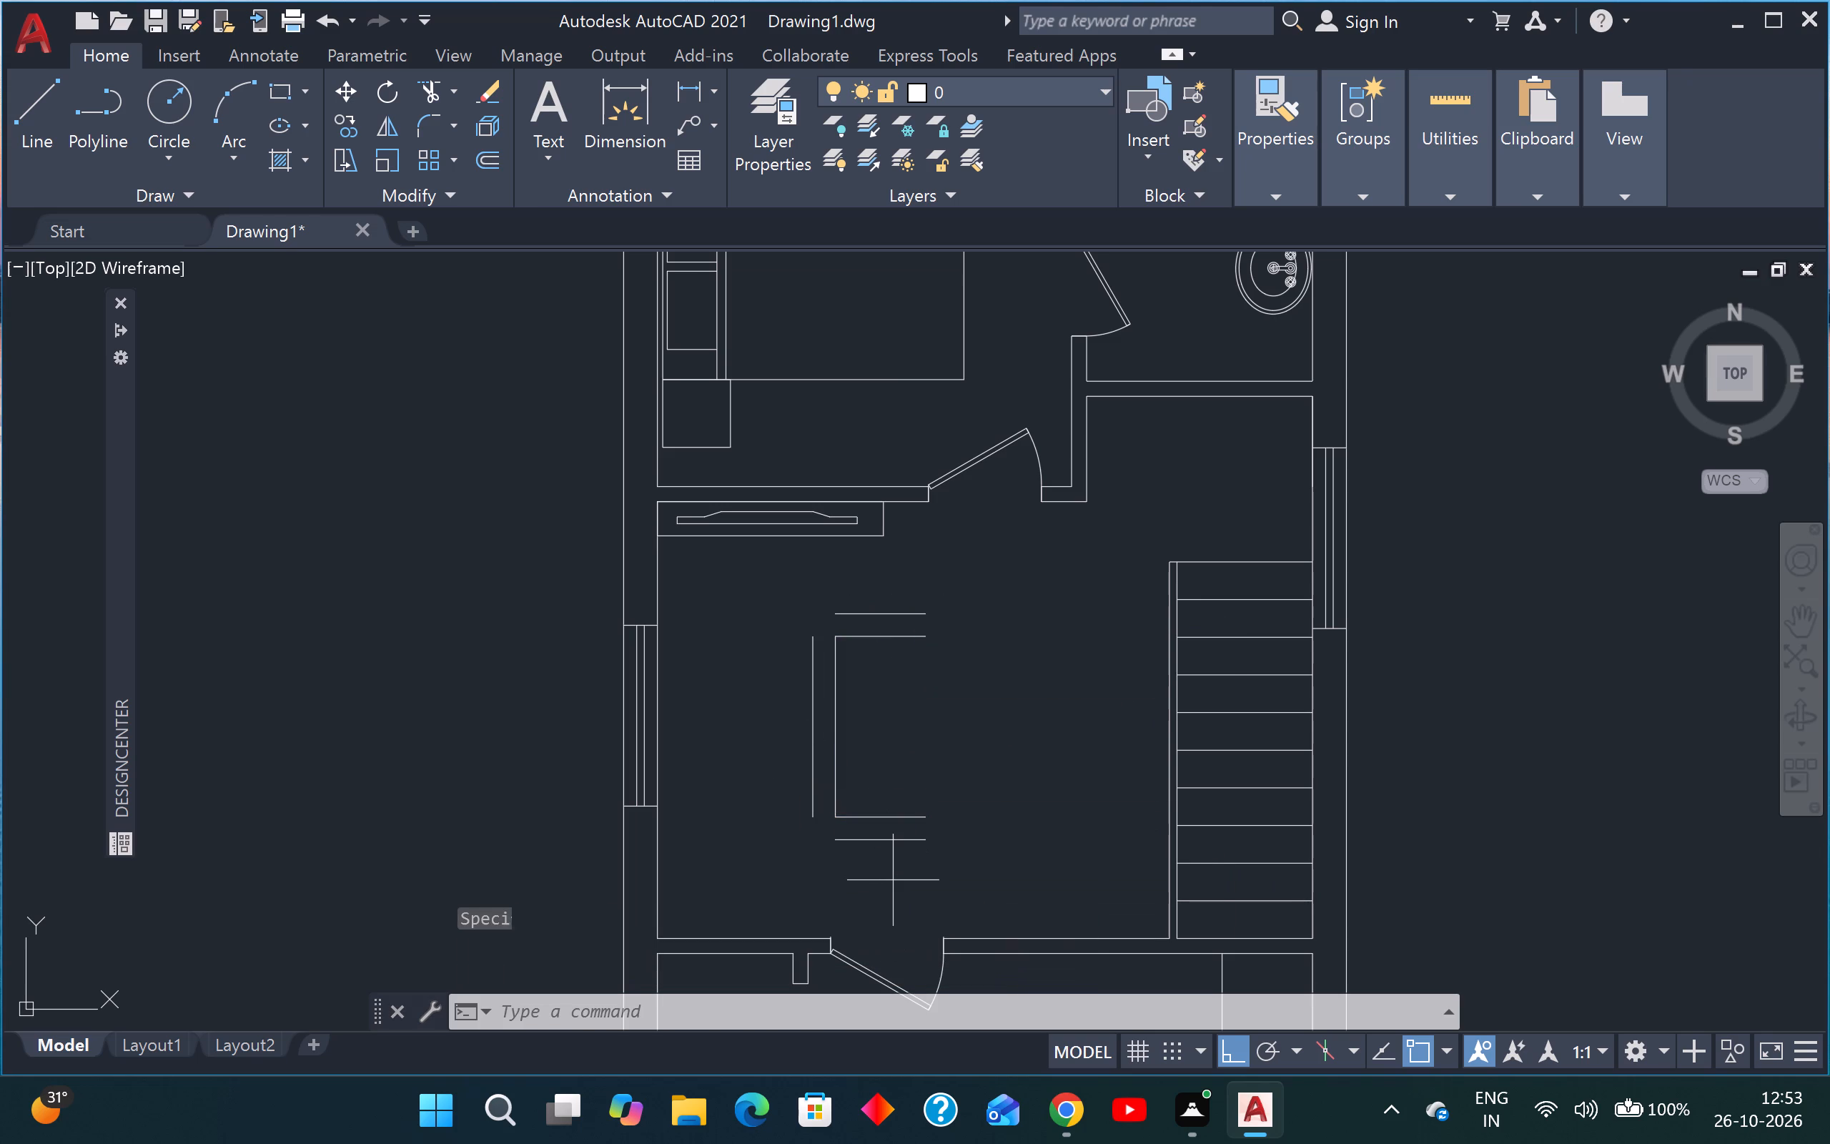
{"action": "left_click", "coordinate": [838, 839]}
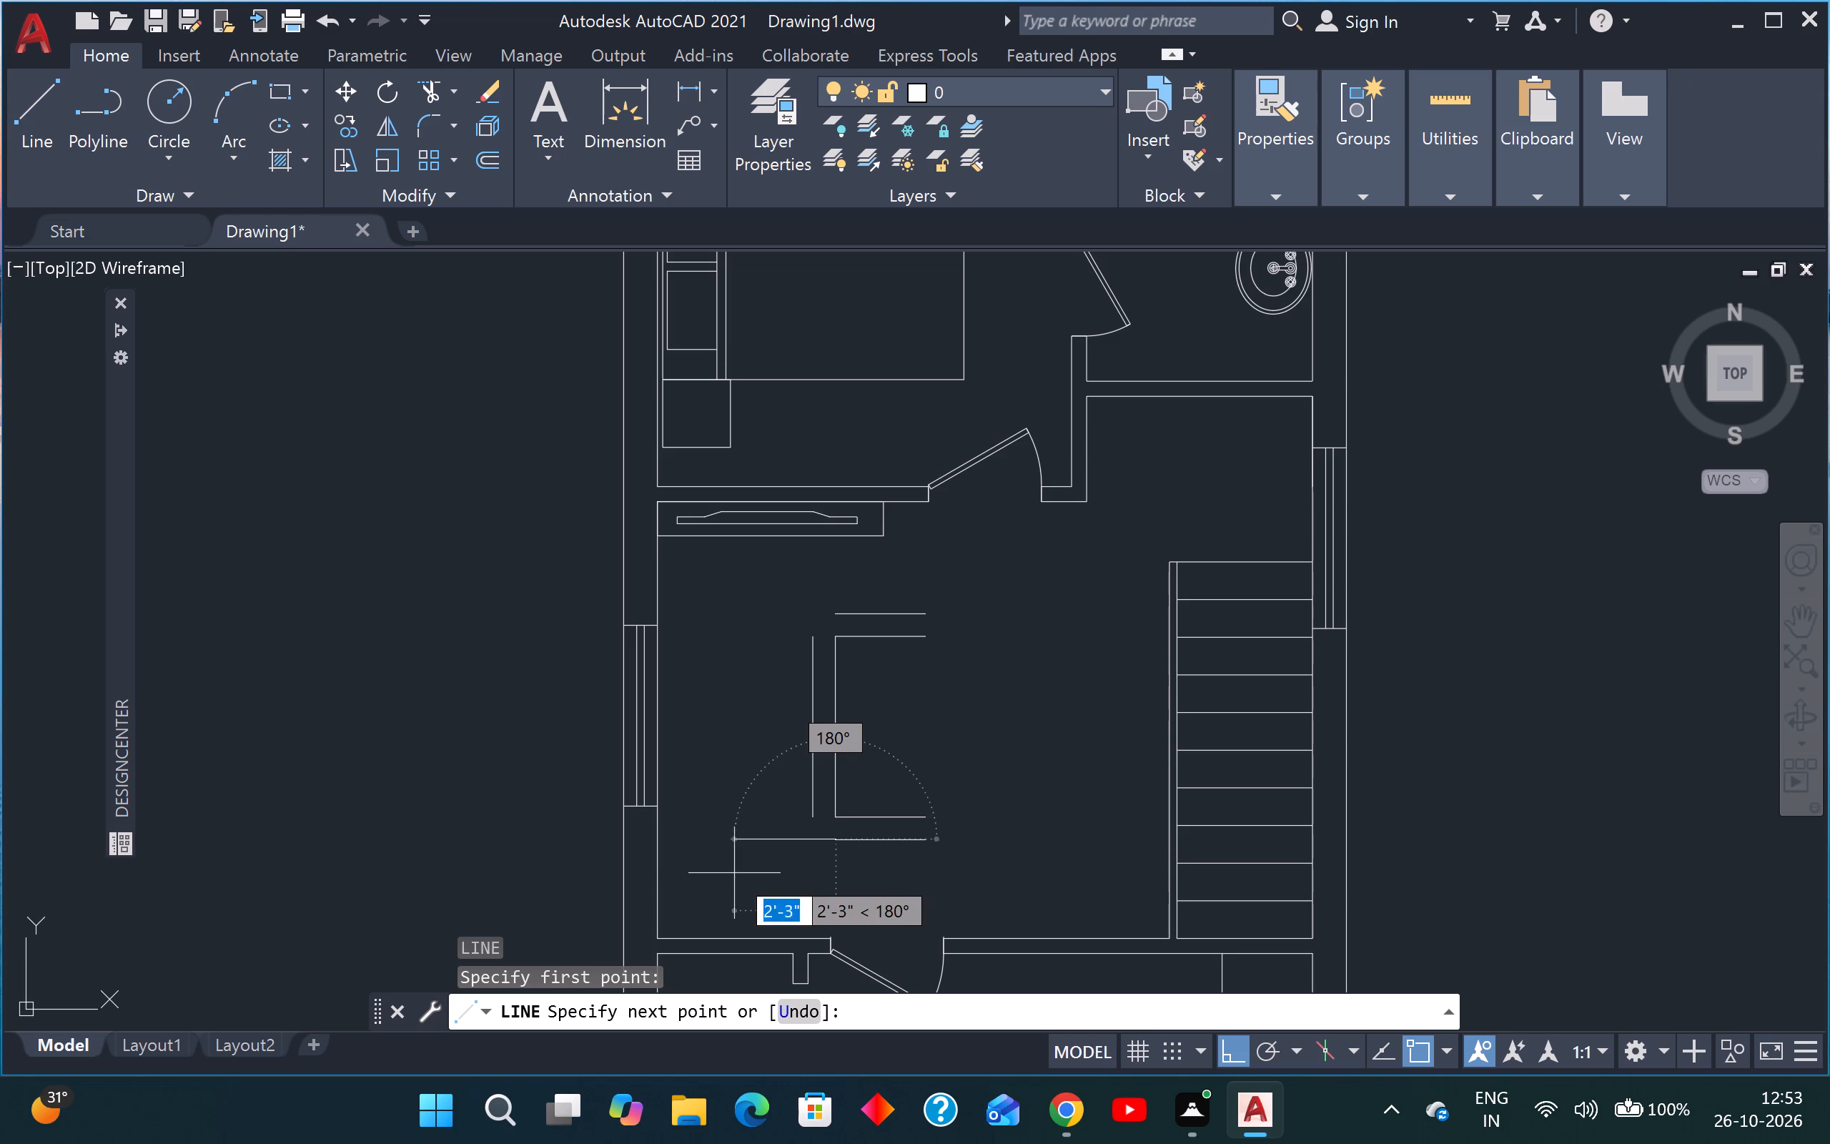
{"action": "left_click", "coordinate": [731, 854]}
{"action": "key", "text": "Escape"}
{"action": "key", "text": "space"}
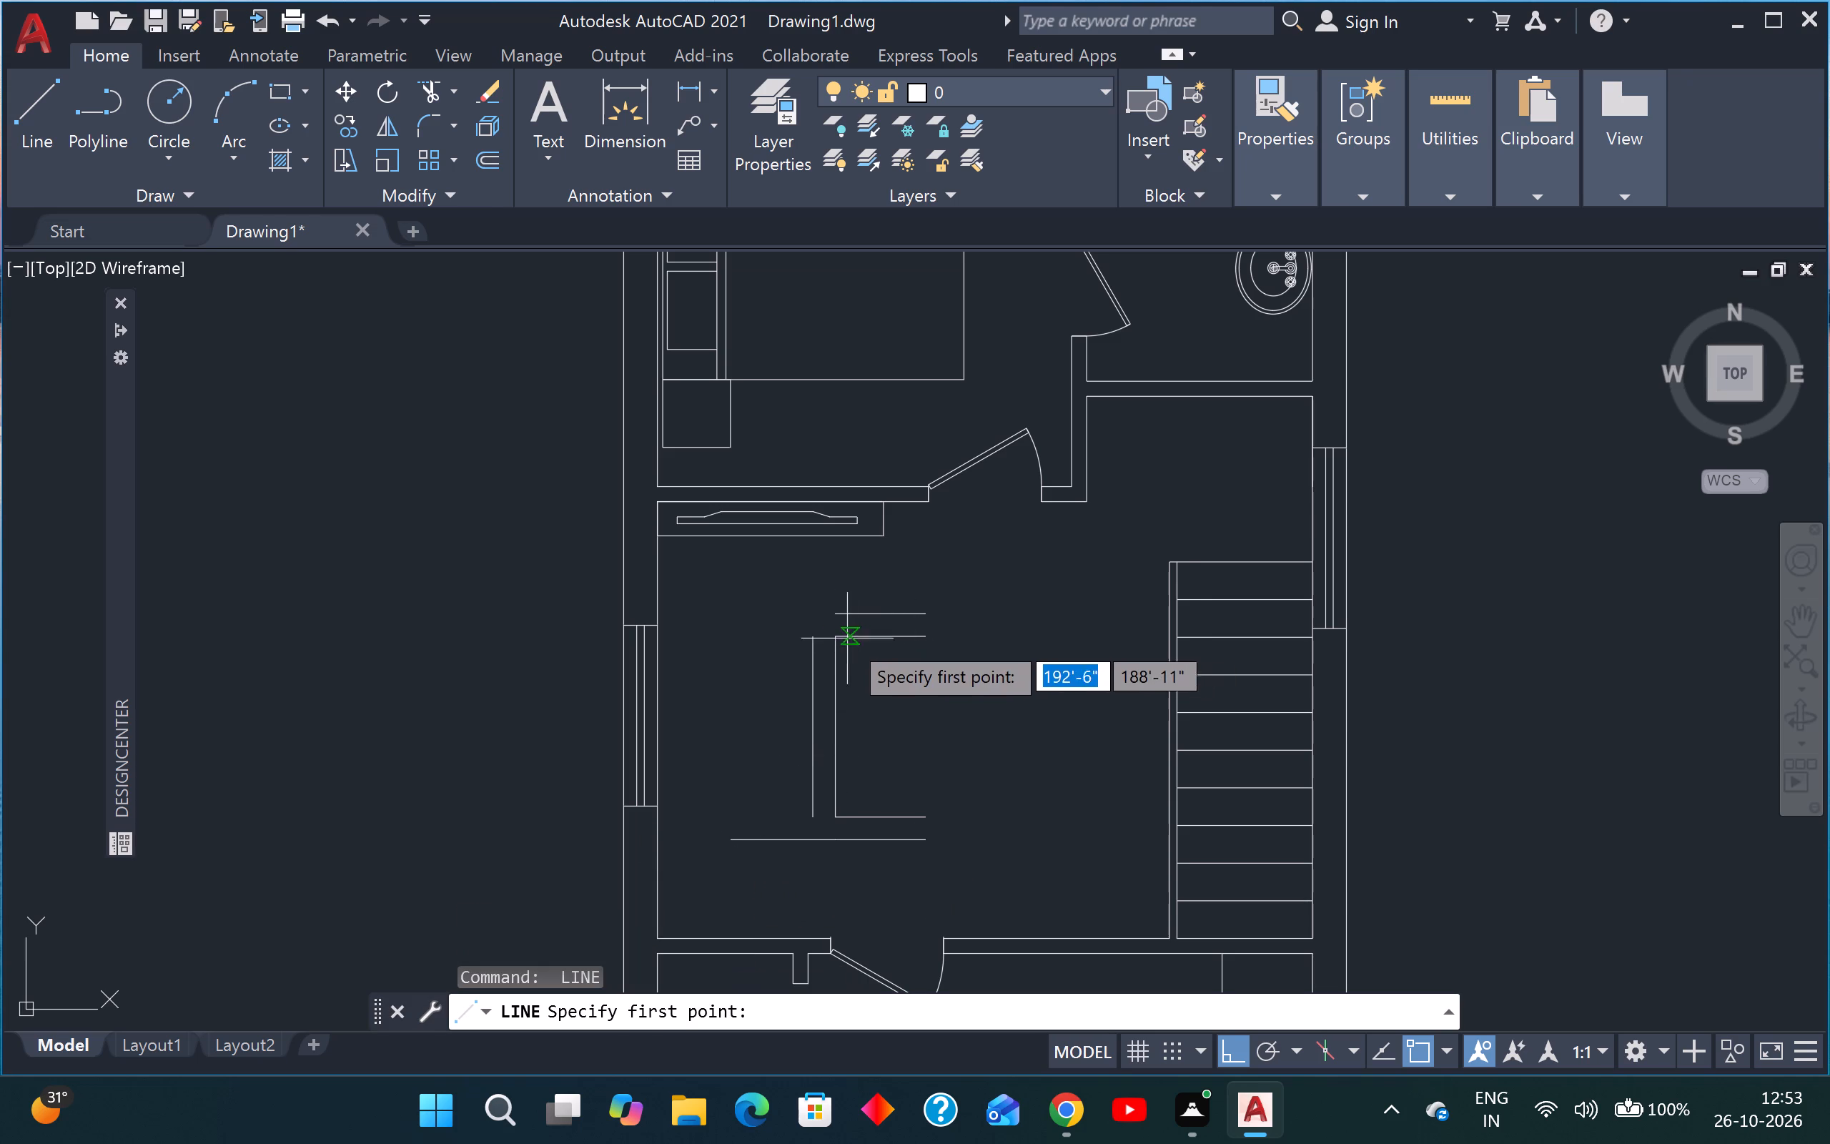
{"action": "left_click", "coordinate": [835, 613]}
{"action": "left_click", "coordinate": [690, 622]}
{"action": "key", "text": "Escape"}
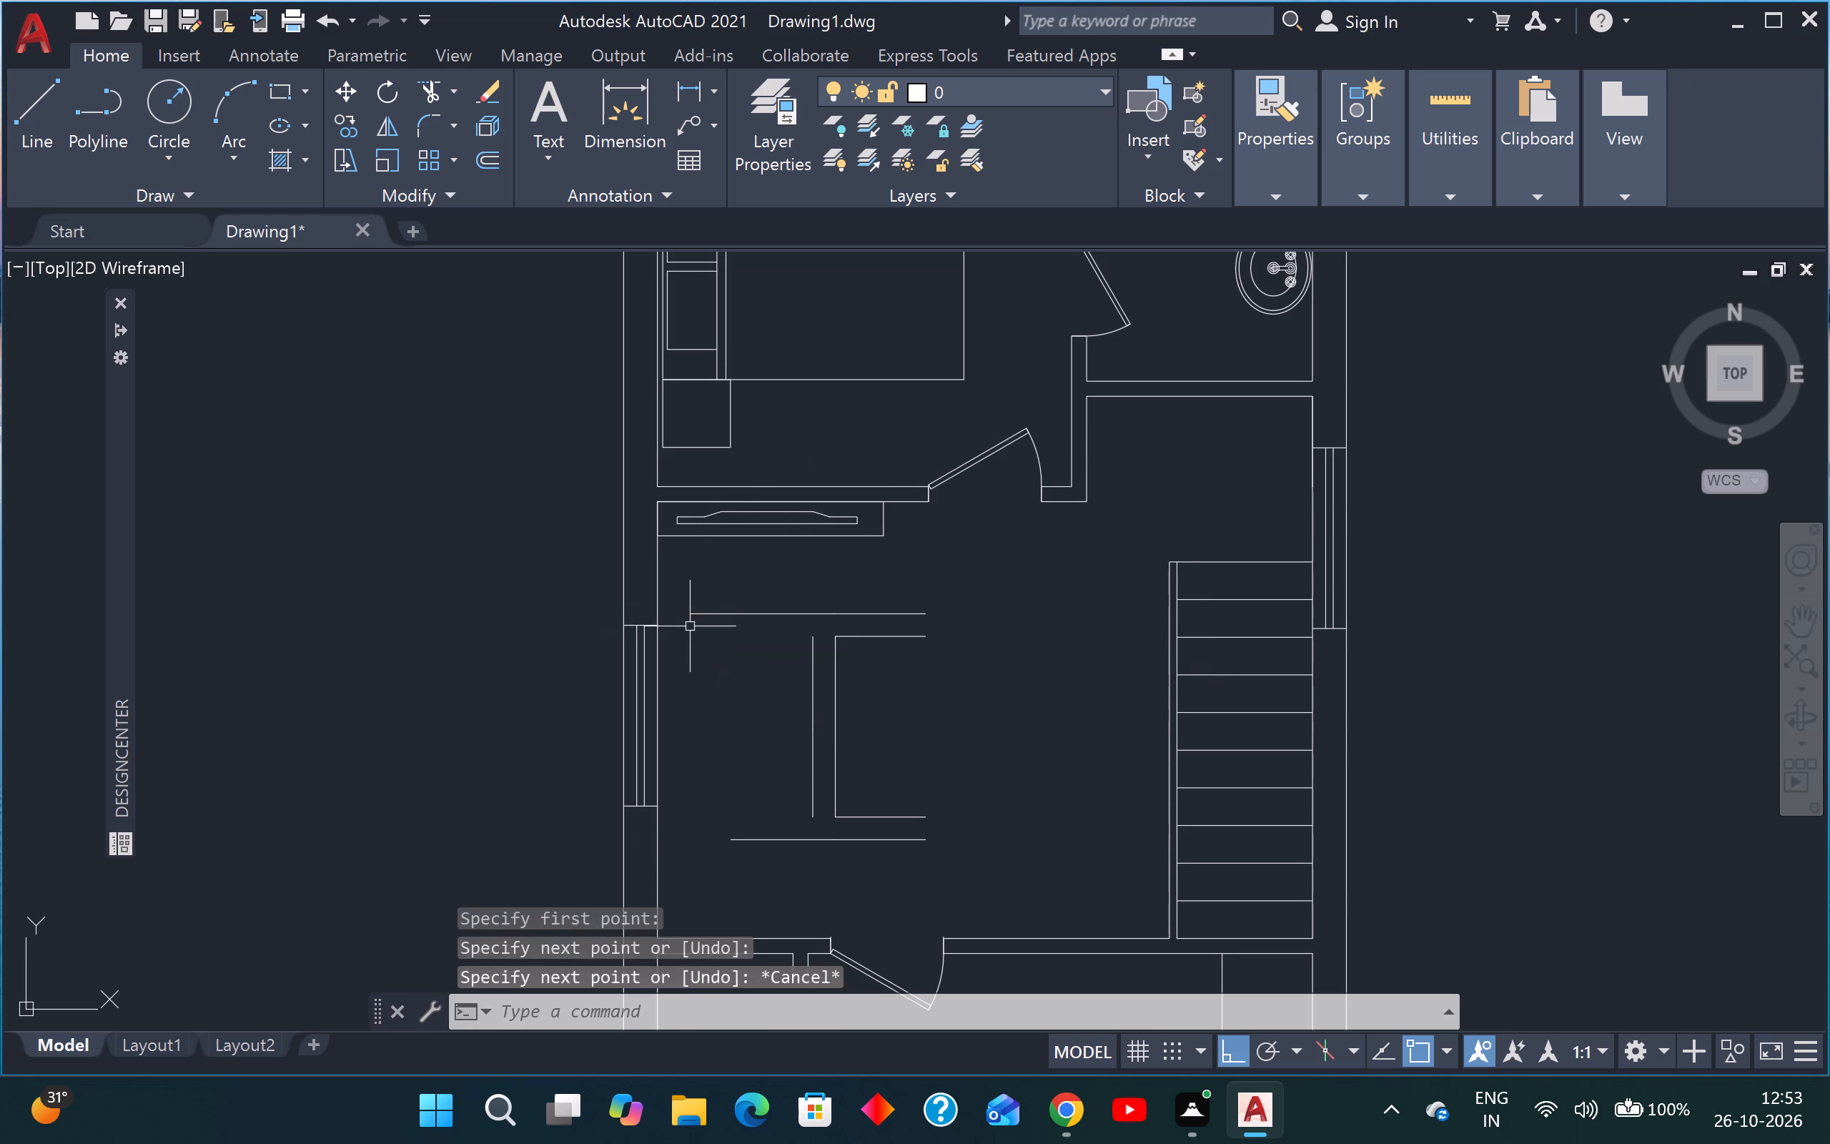
Extend both ends of the outer west line to meet the outer north and south lines.
{"action": "type", "text": "ex"}
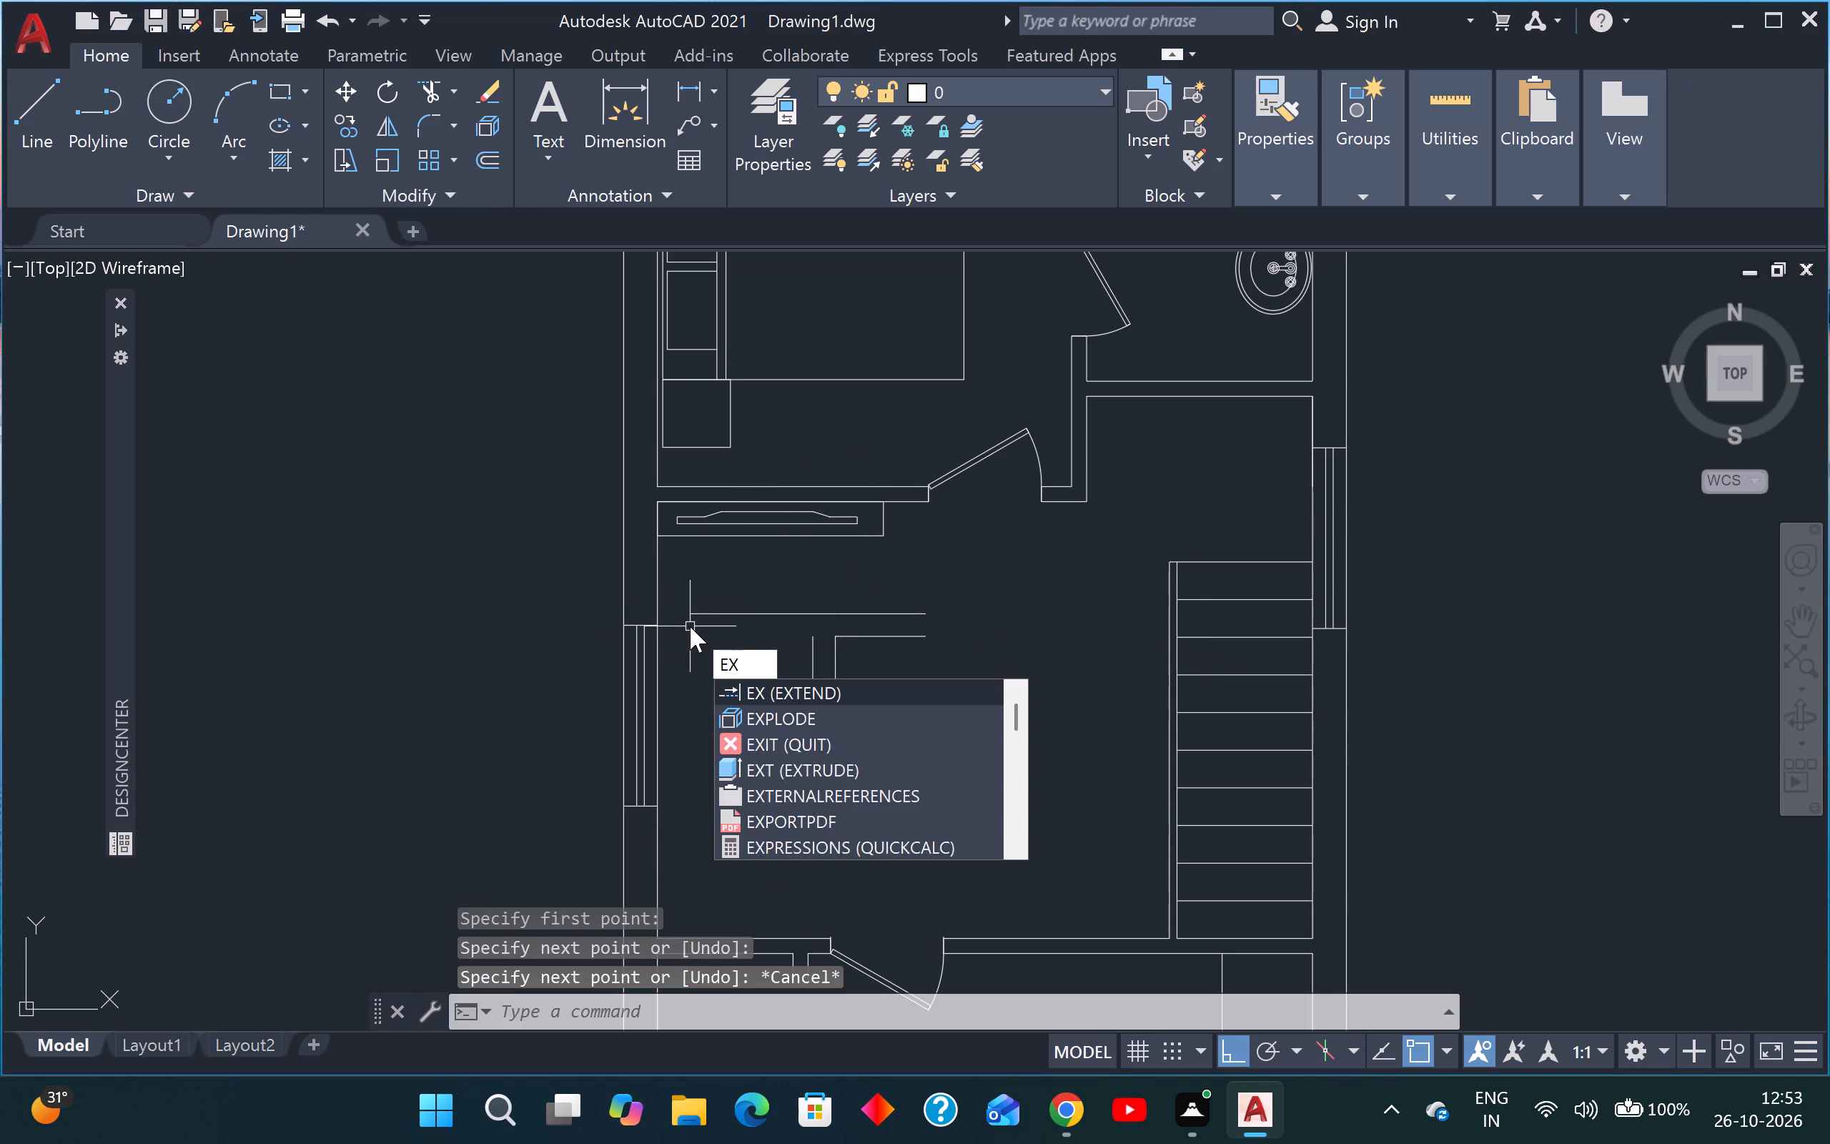
{"action": "key", "text": "space"}
{"action": "left_click", "coordinate": [808, 668]}
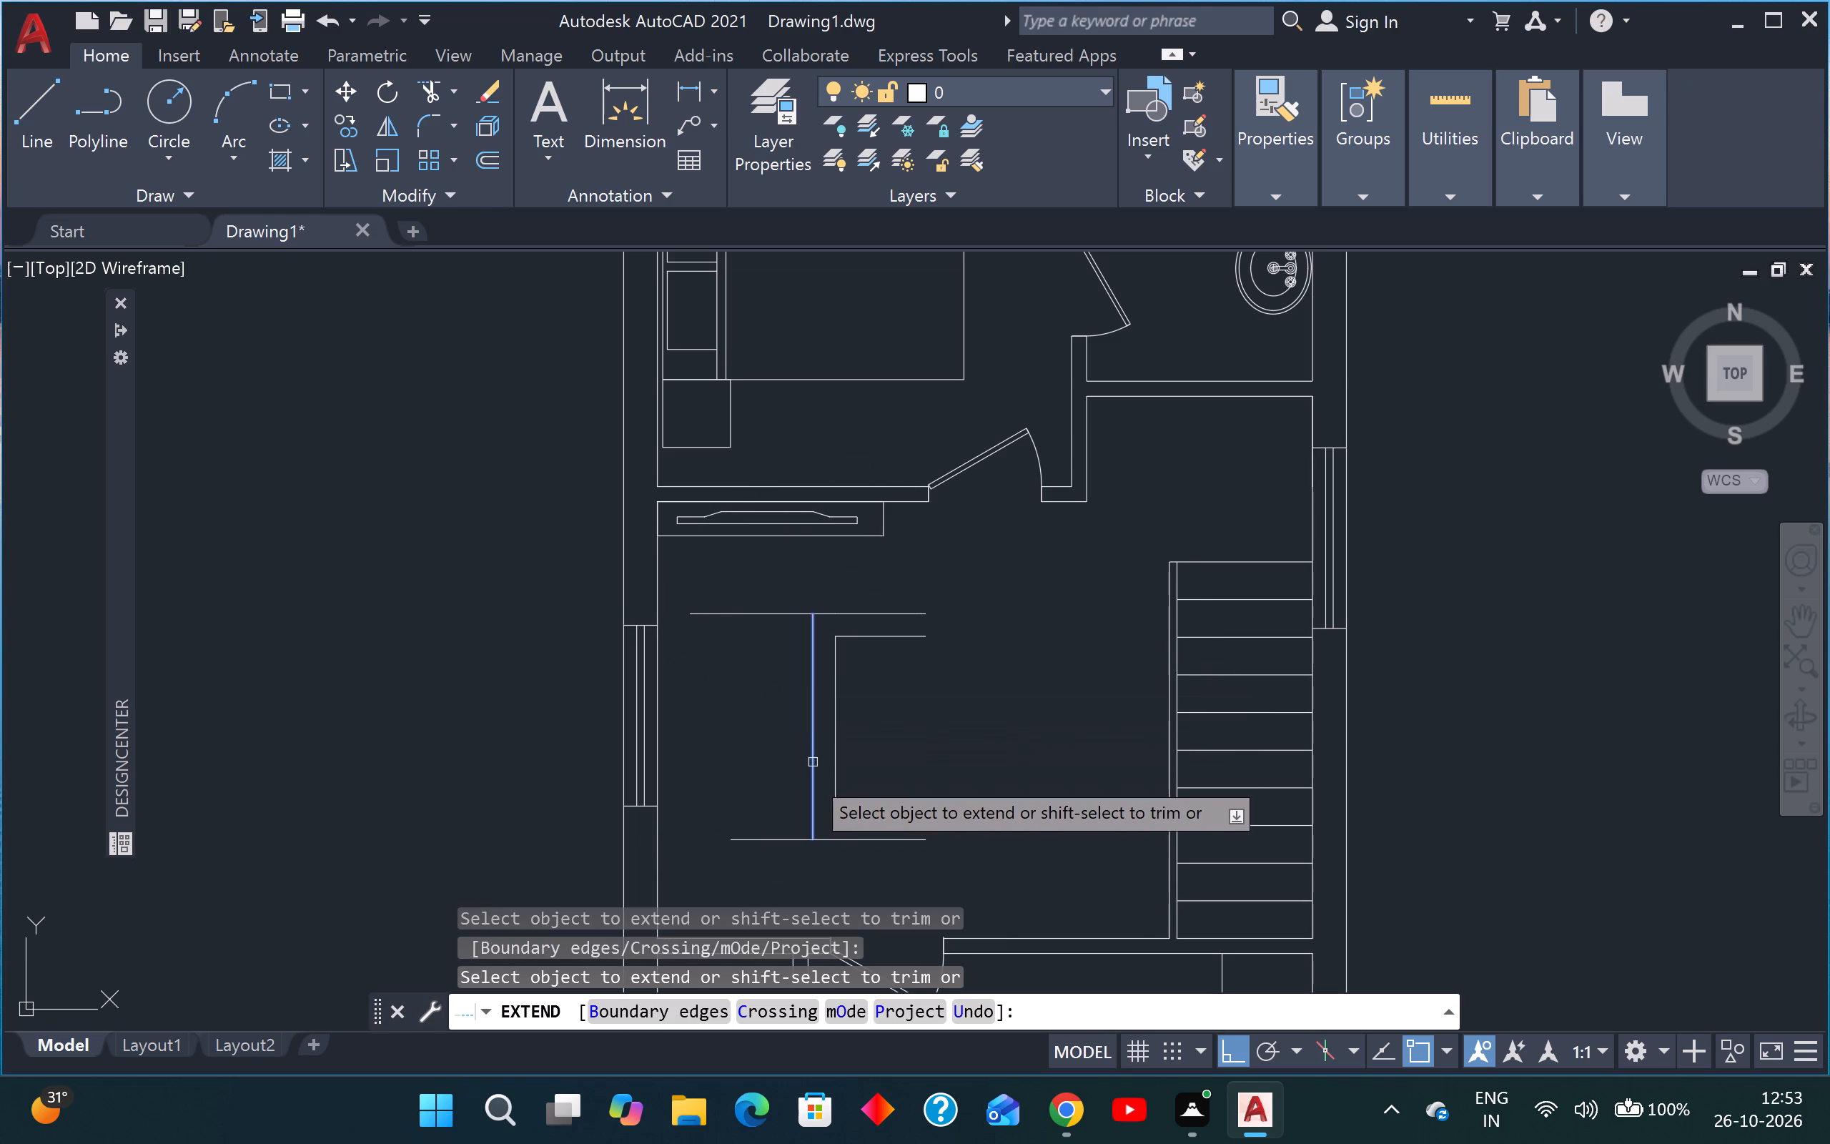
{"action": "left_click_drag", "start_coordinate": [812, 787], "coordinate": [811, 776]}
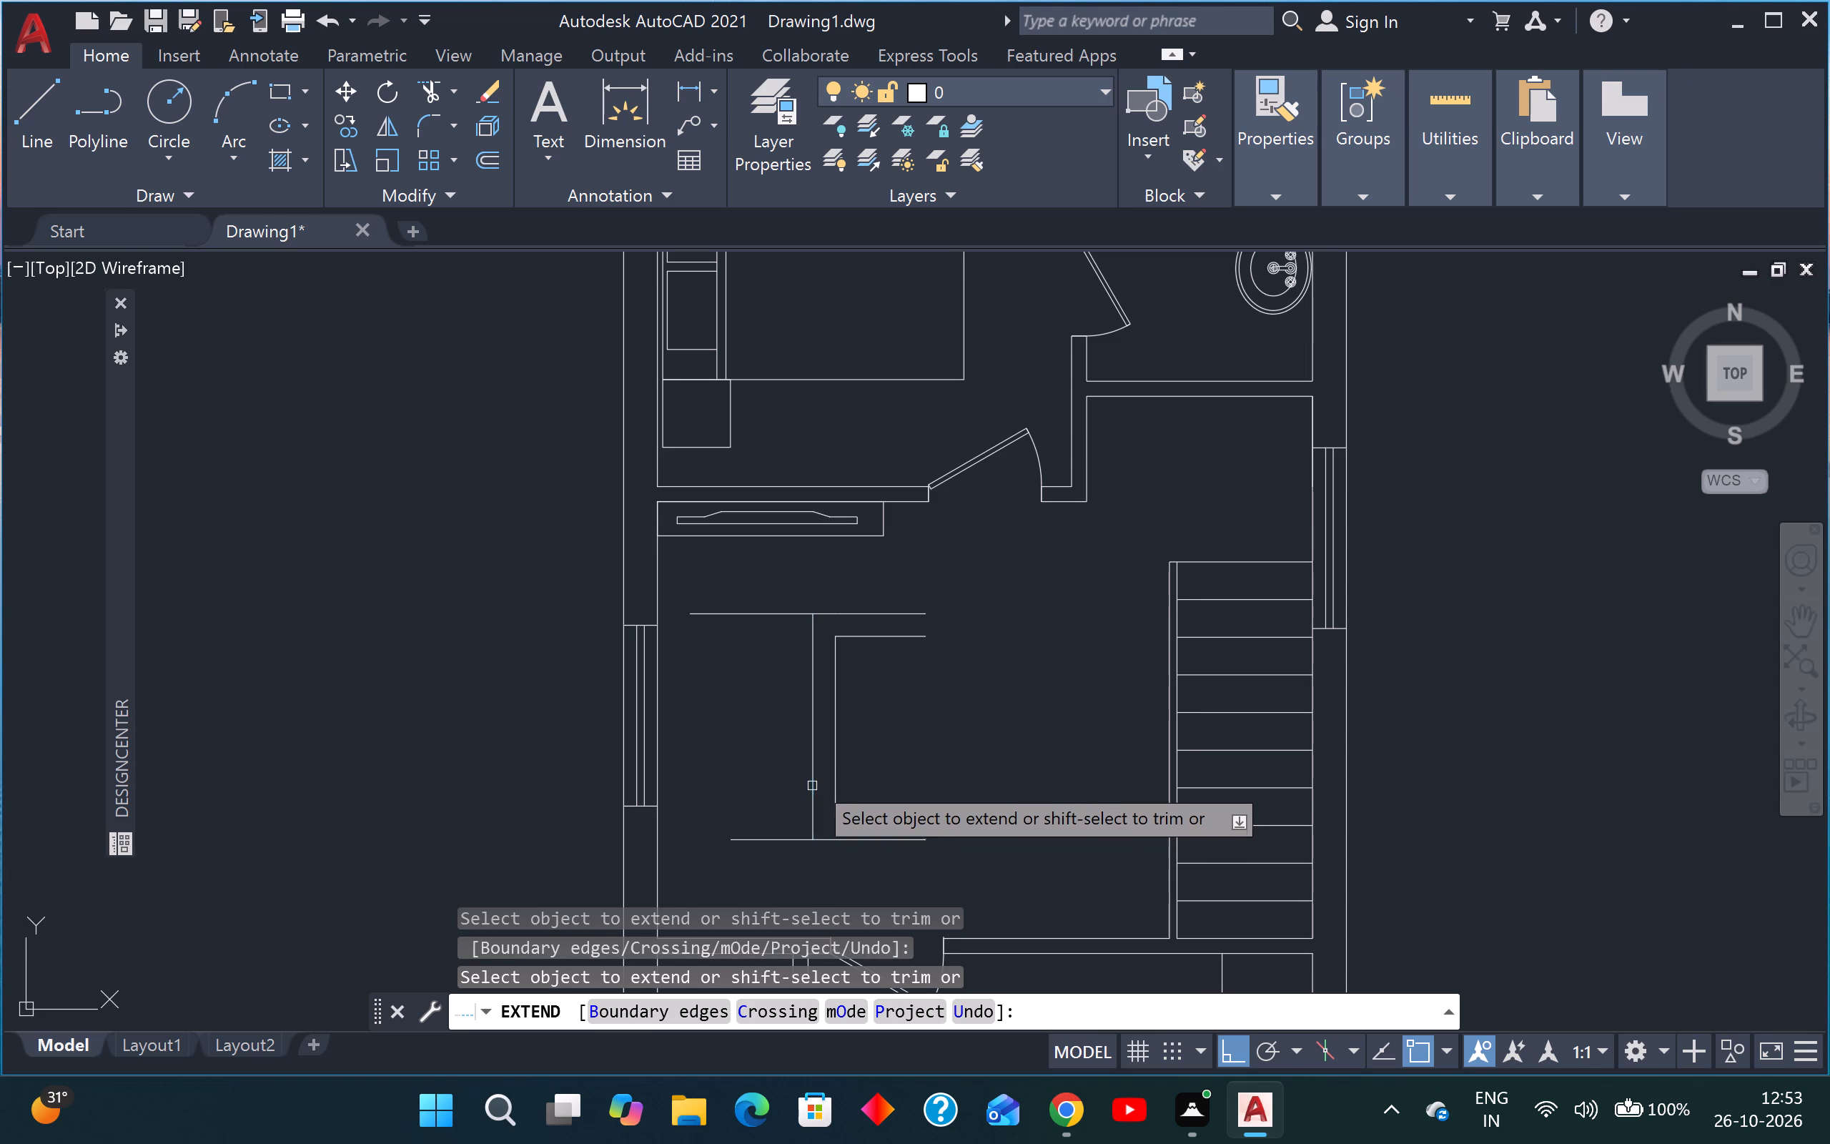
{"action": "left_click_drag", "start_coordinate": [811, 776], "coordinate": [812, 779]}
{"action": "key", "text": "Escape"}
{"action": "key", "text": "Escape"}
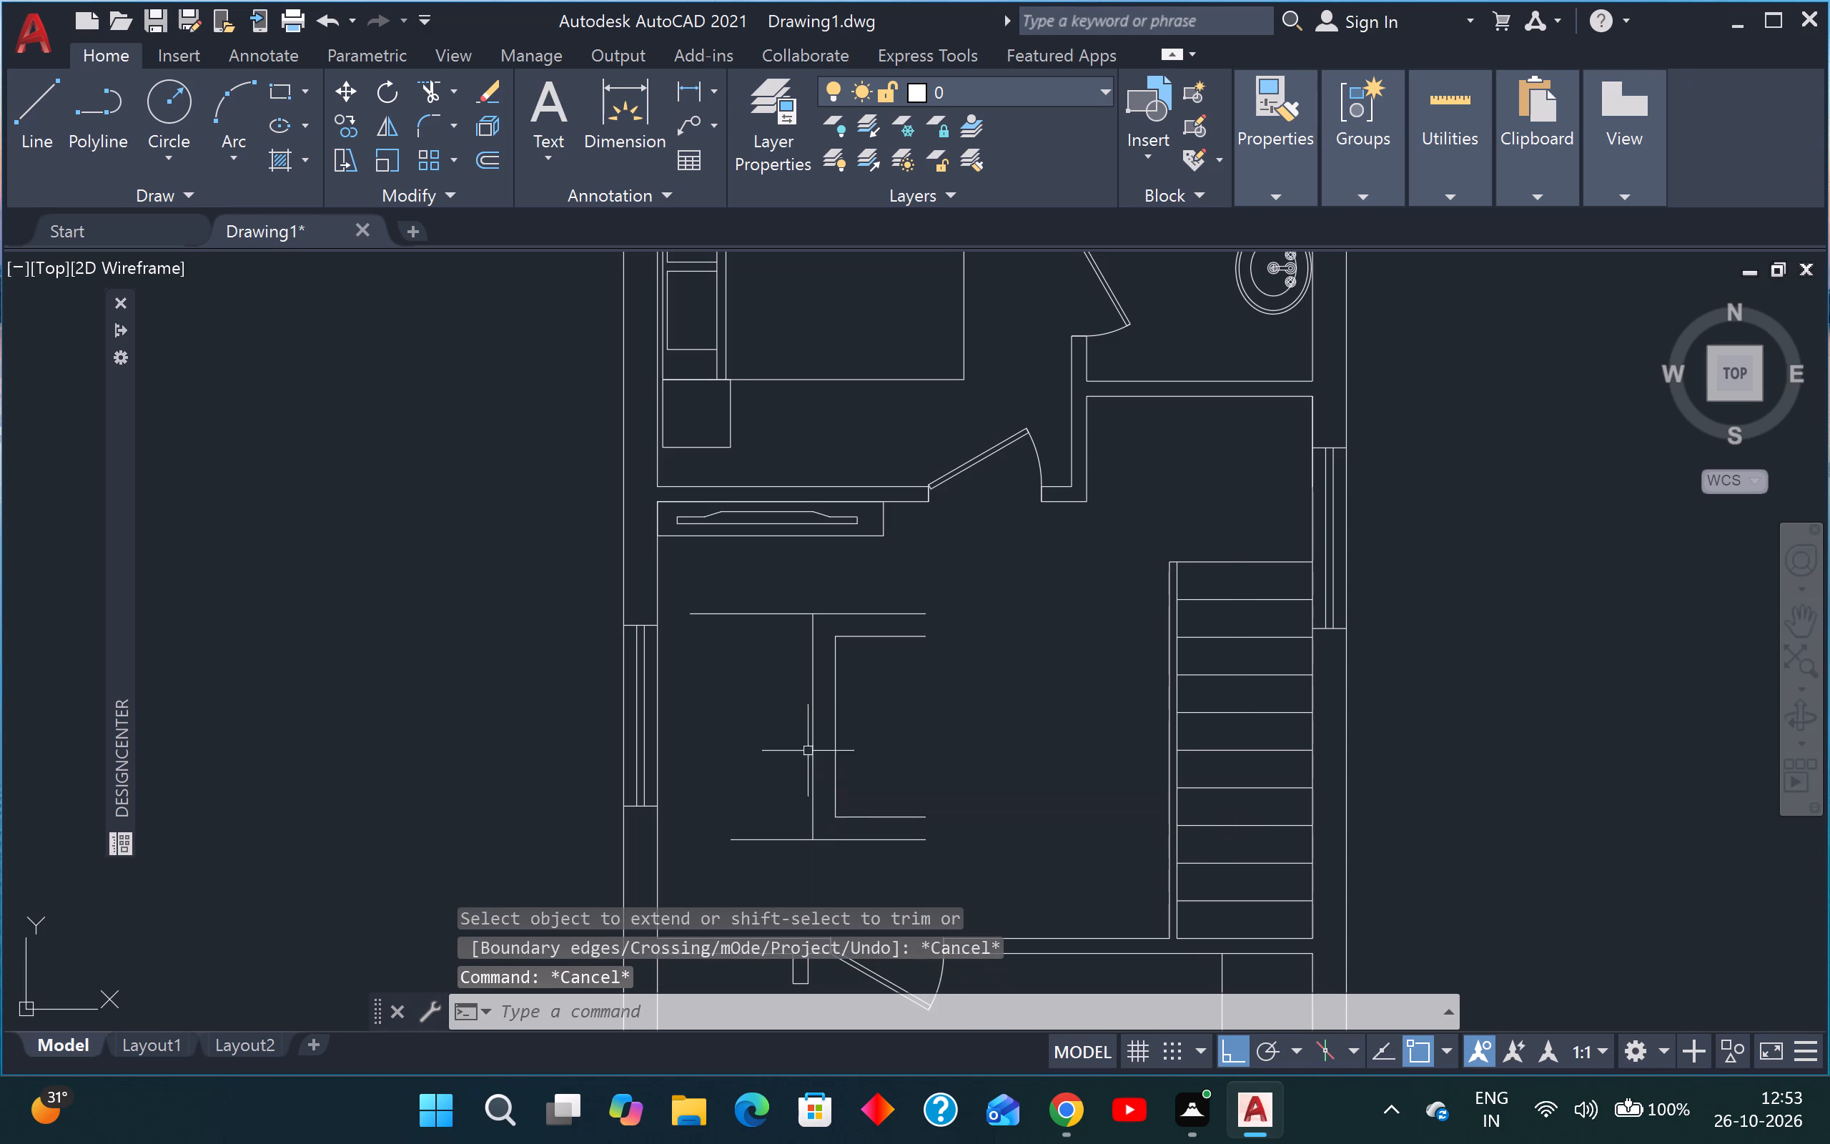
Trim the parts of the outer north and south lines that overhang west of the outer west line.
{"action": "type", "text": "trc"}
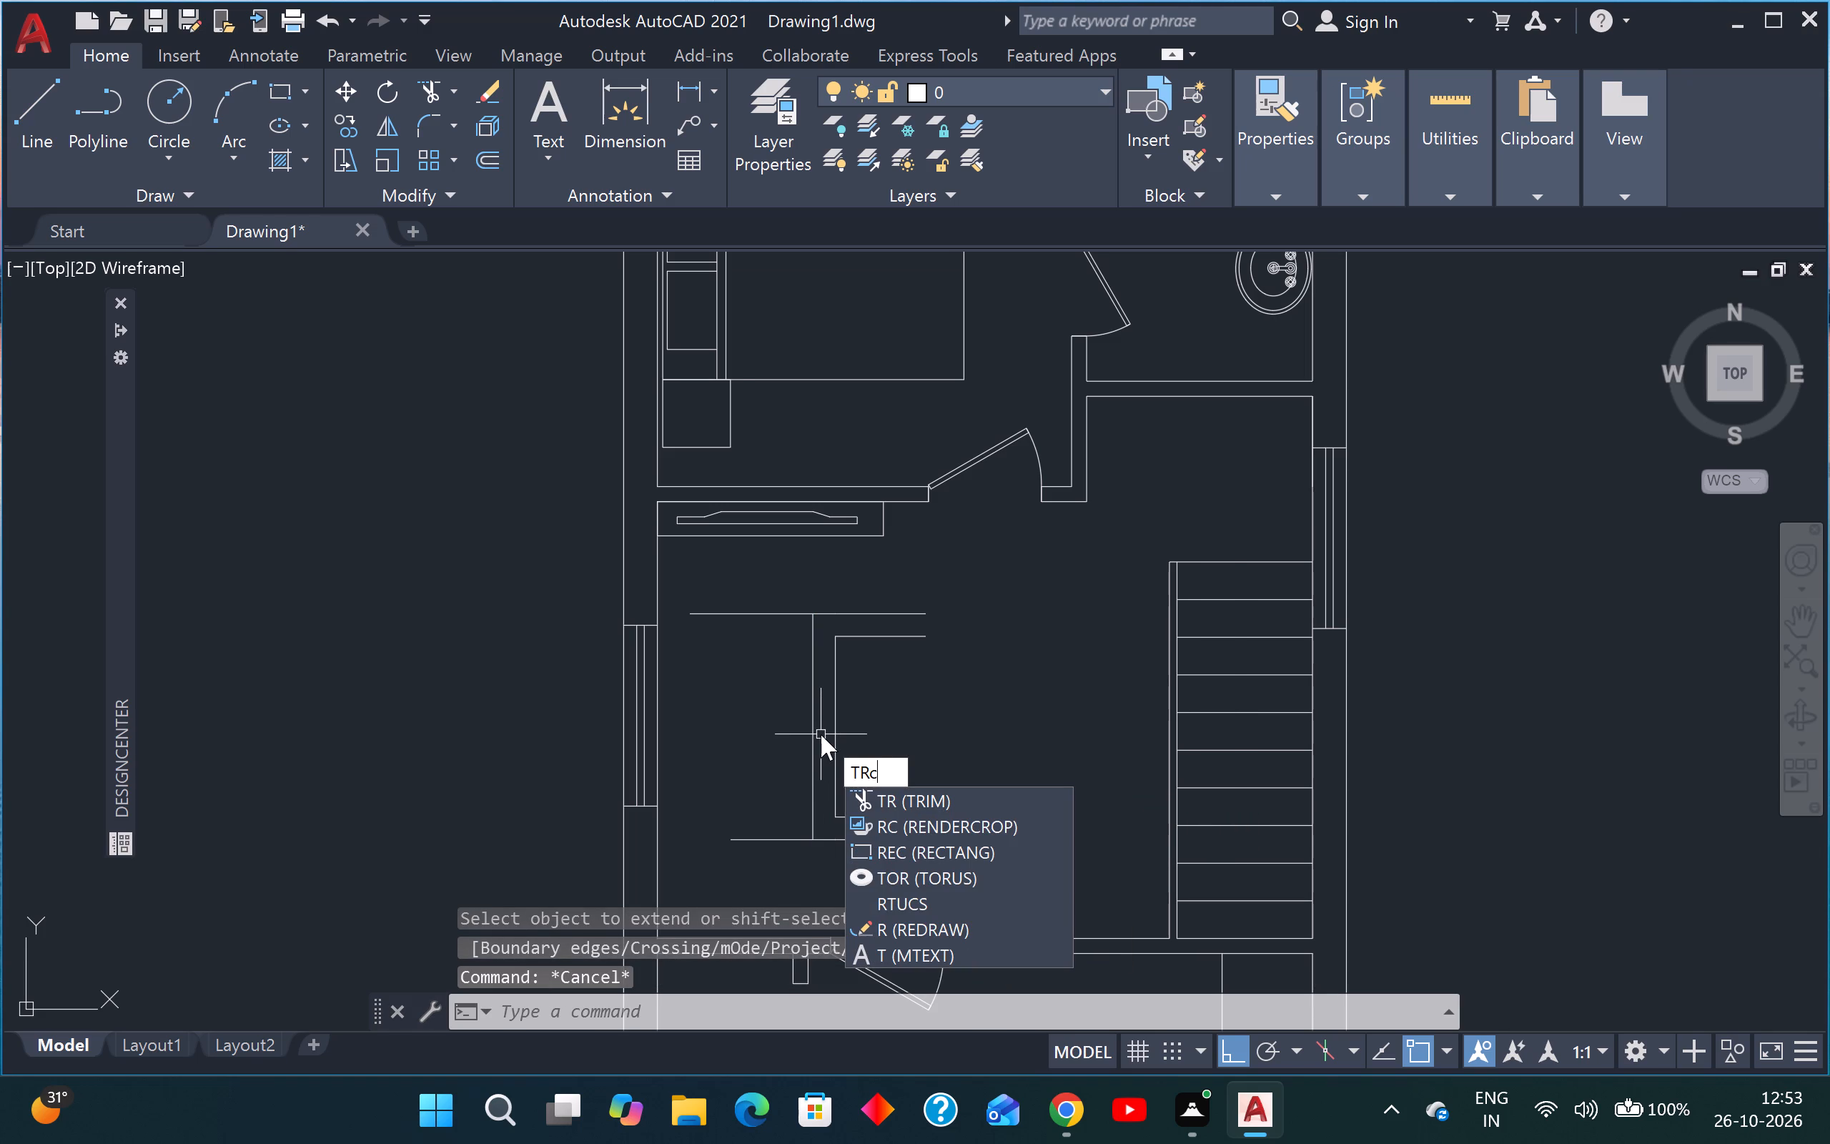
{"action": "key", "text": "BackSpace"}
{"action": "key", "text": "space"}
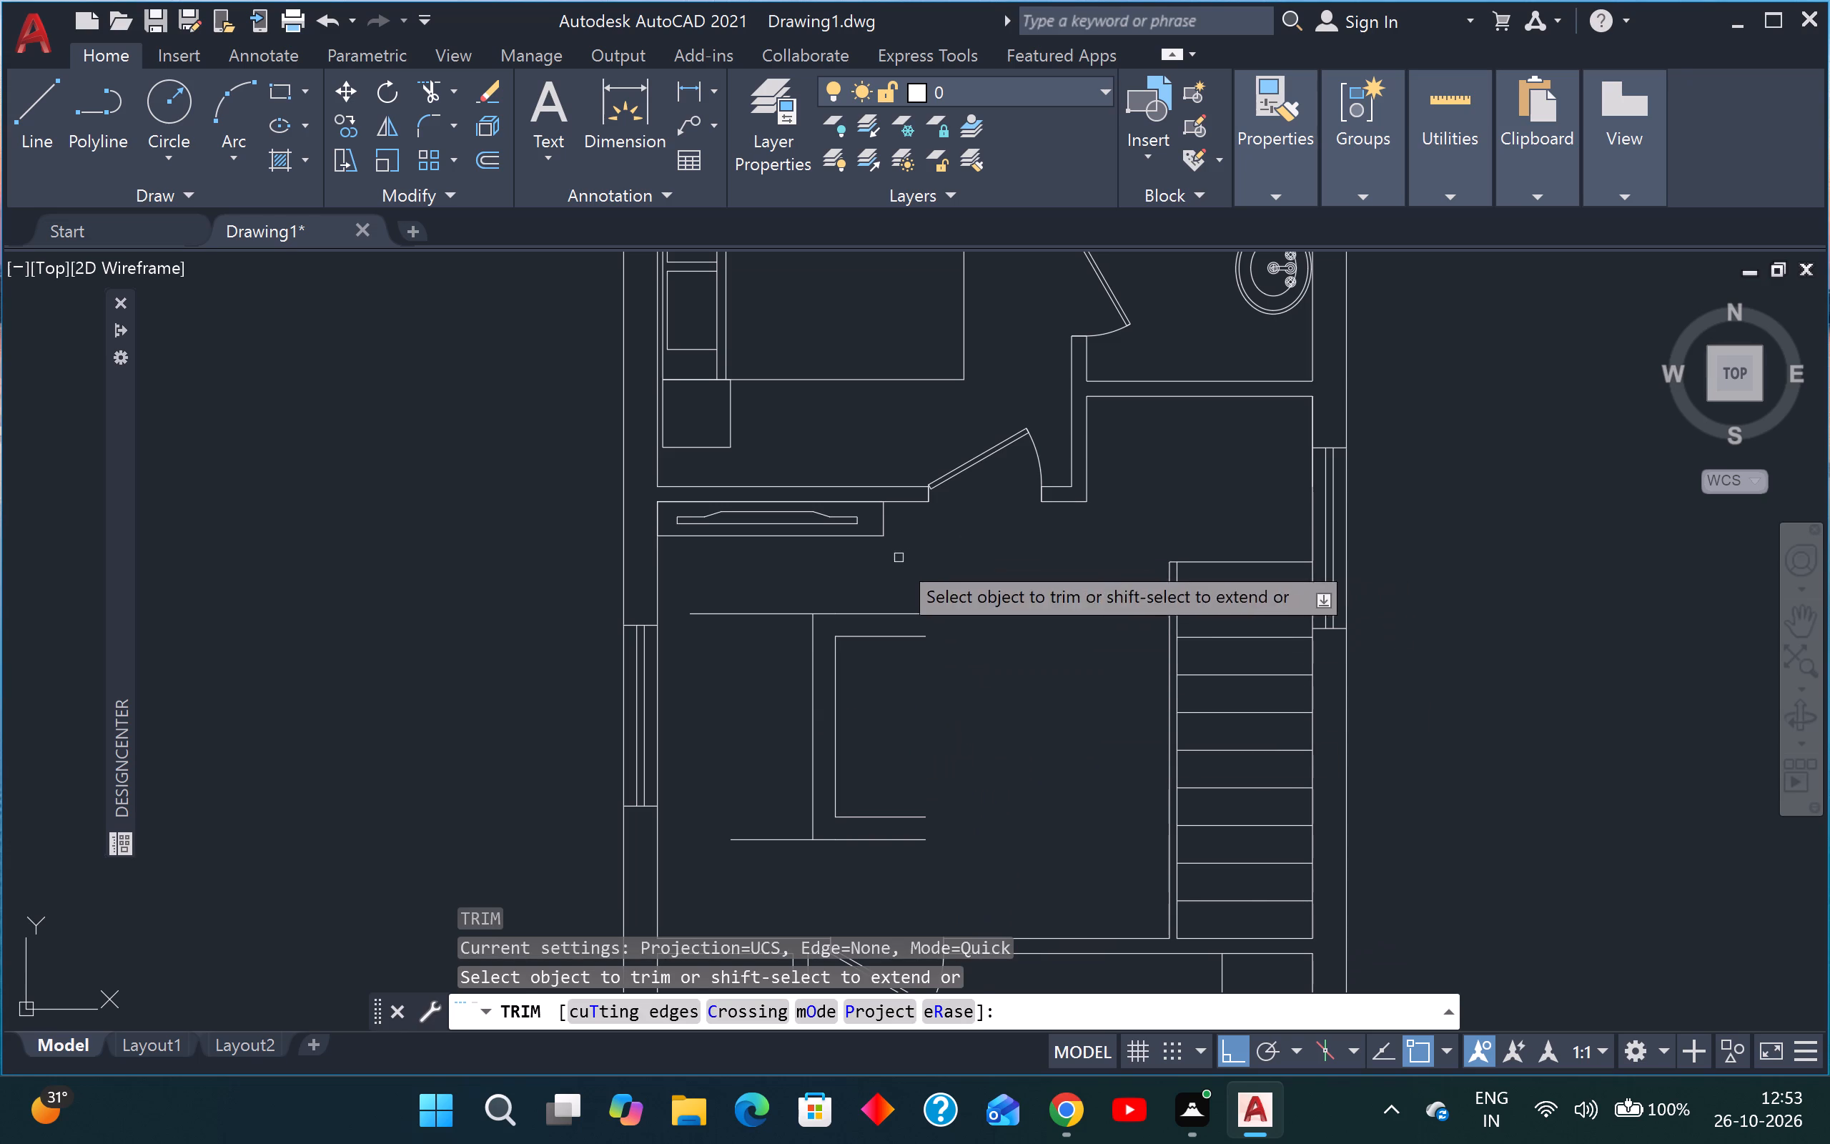
{"action": "left_click", "coordinate": [761, 586]}
{"action": "left_click", "coordinate": [763, 638]}
{"action": "left_click_drag", "start_coordinate": [779, 726], "coordinate": [781, 741]}
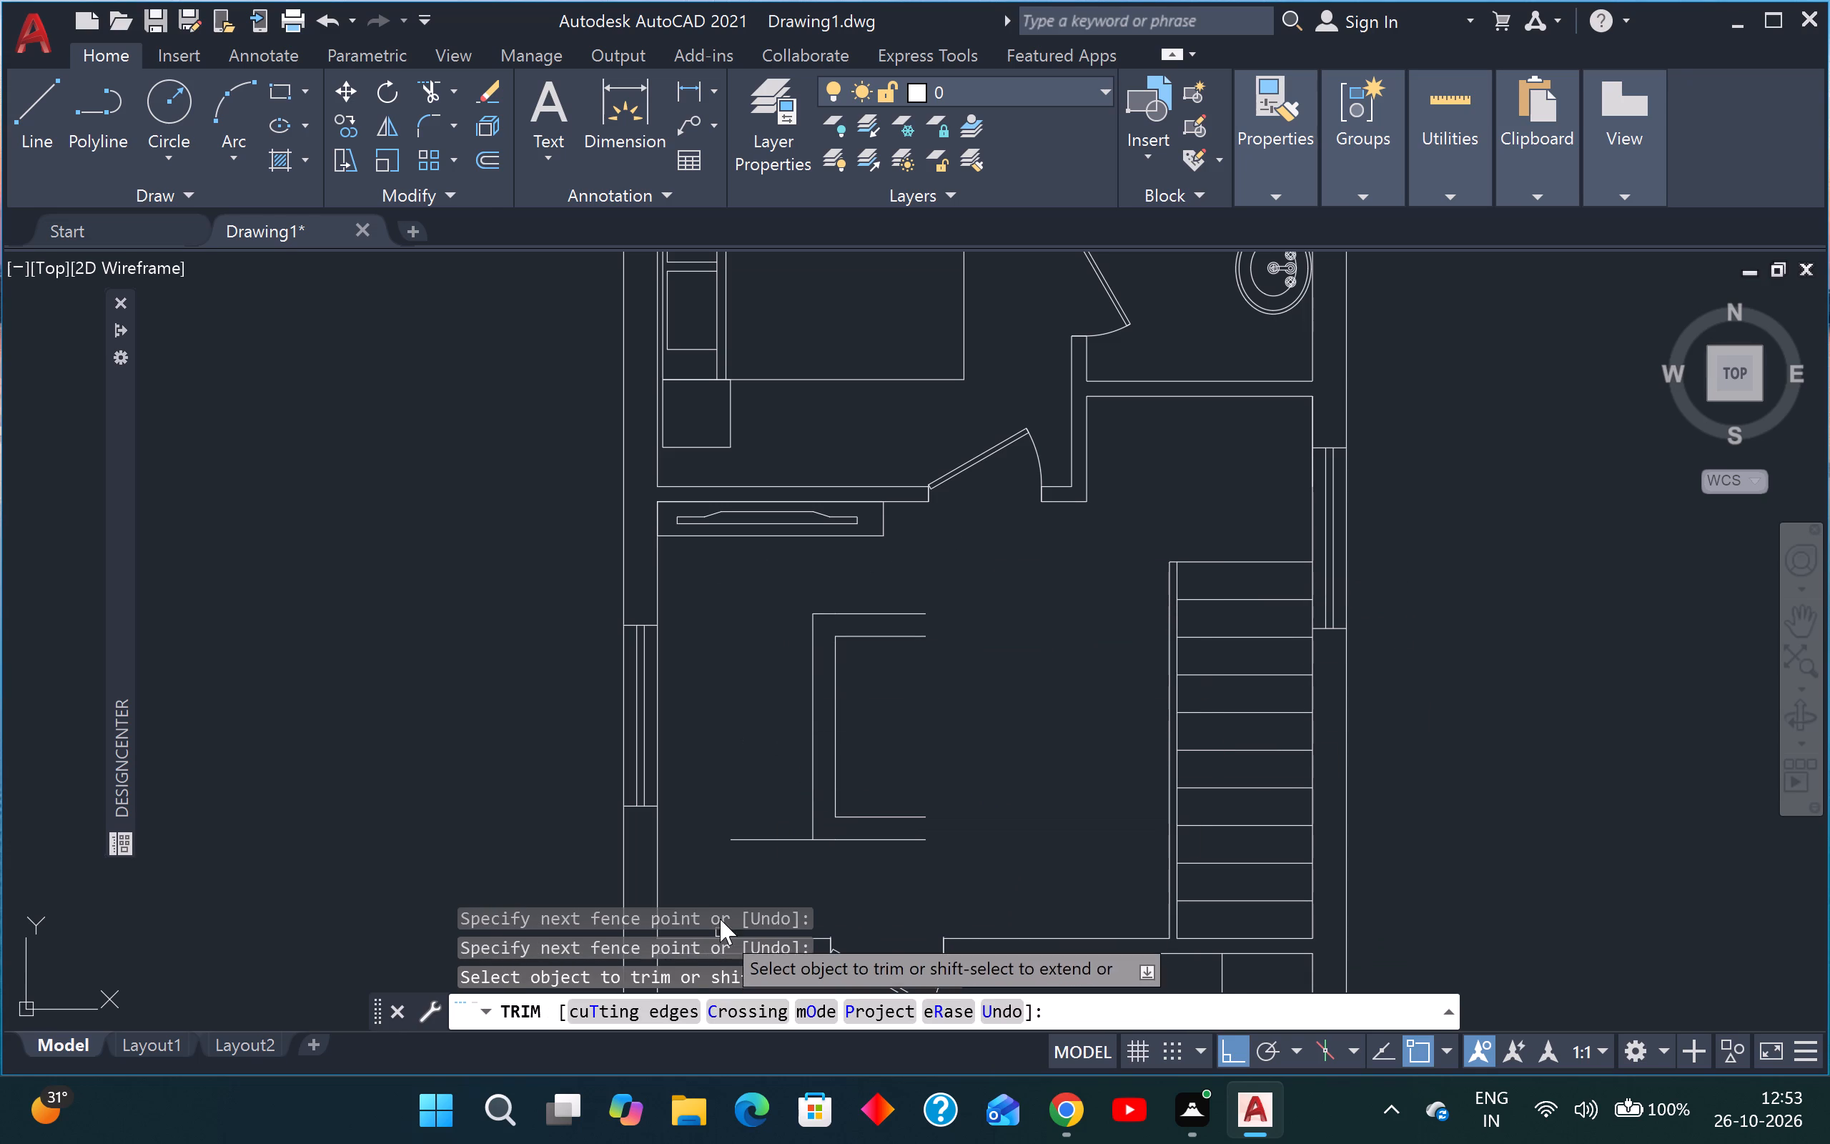
{"action": "left_click_drag", "start_coordinate": [746, 887], "coordinate": [761, 867]}
{"action": "left_click", "coordinate": [767, 812]}
{"action": "left_click", "coordinate": [758, 843]}
{"action": "key", "text": "Escape"}
{"action": "key", "text": "Escape"}
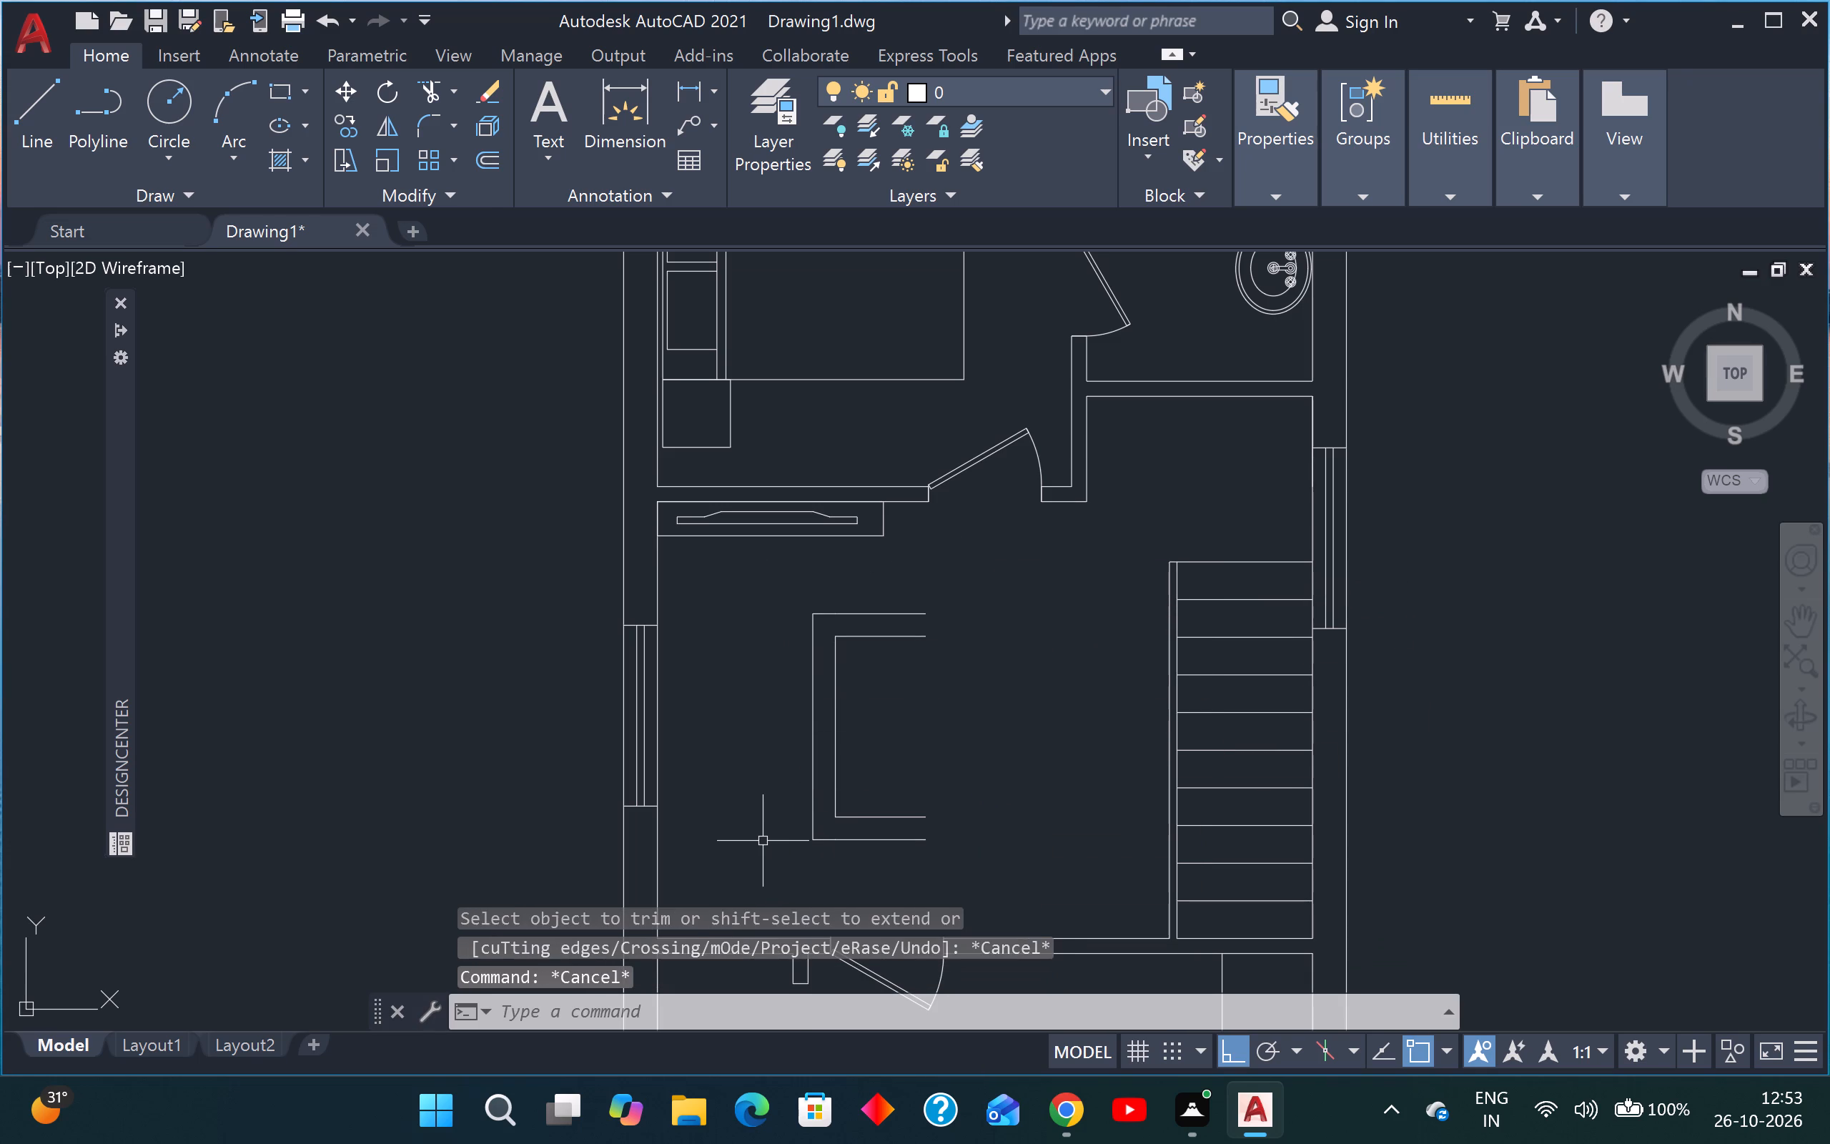
Close the east ends of the north and south arms with short lines joining the inner and outer outlines.
{"action": "key", "text": "l"}
{"action": "key", "text": "space"}
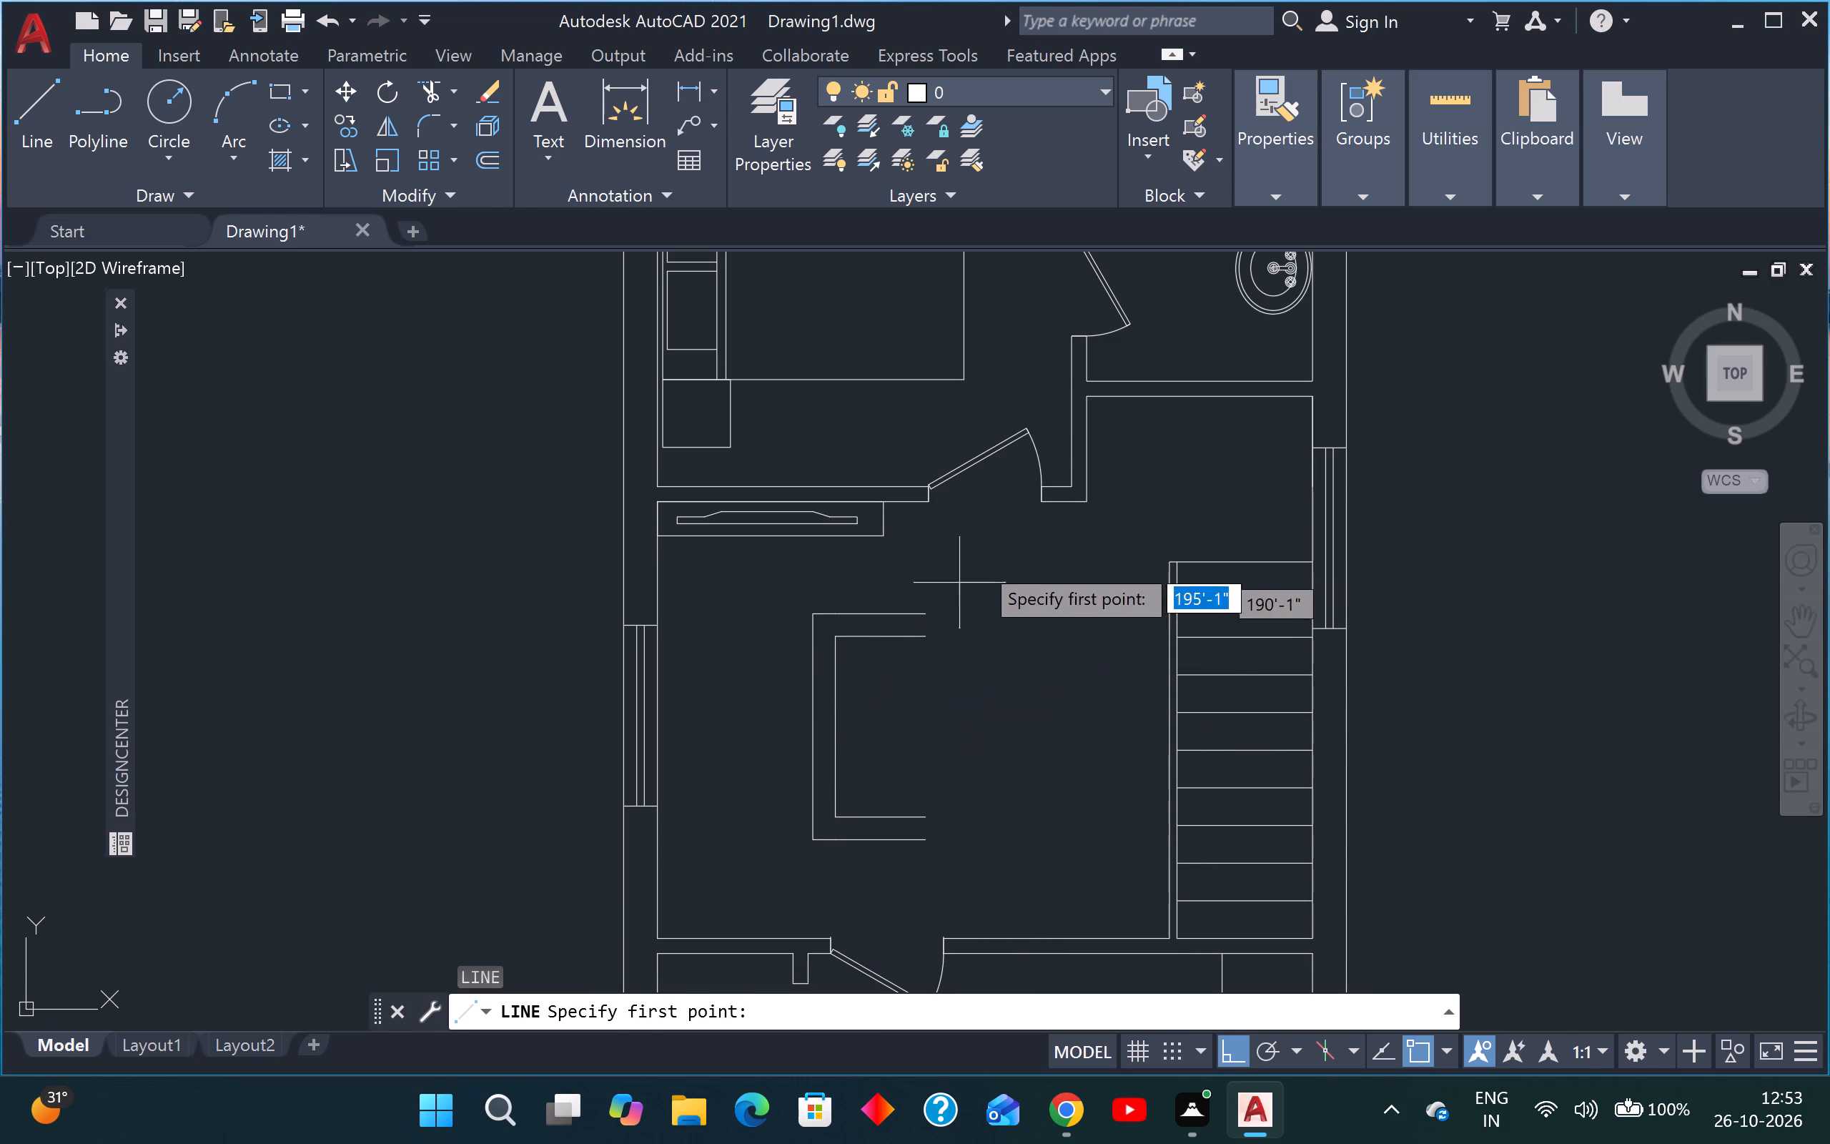
{"action": "scroll", "coordinate": [980, 556], "scroll_direction": "up", "scroll_amount": 2}
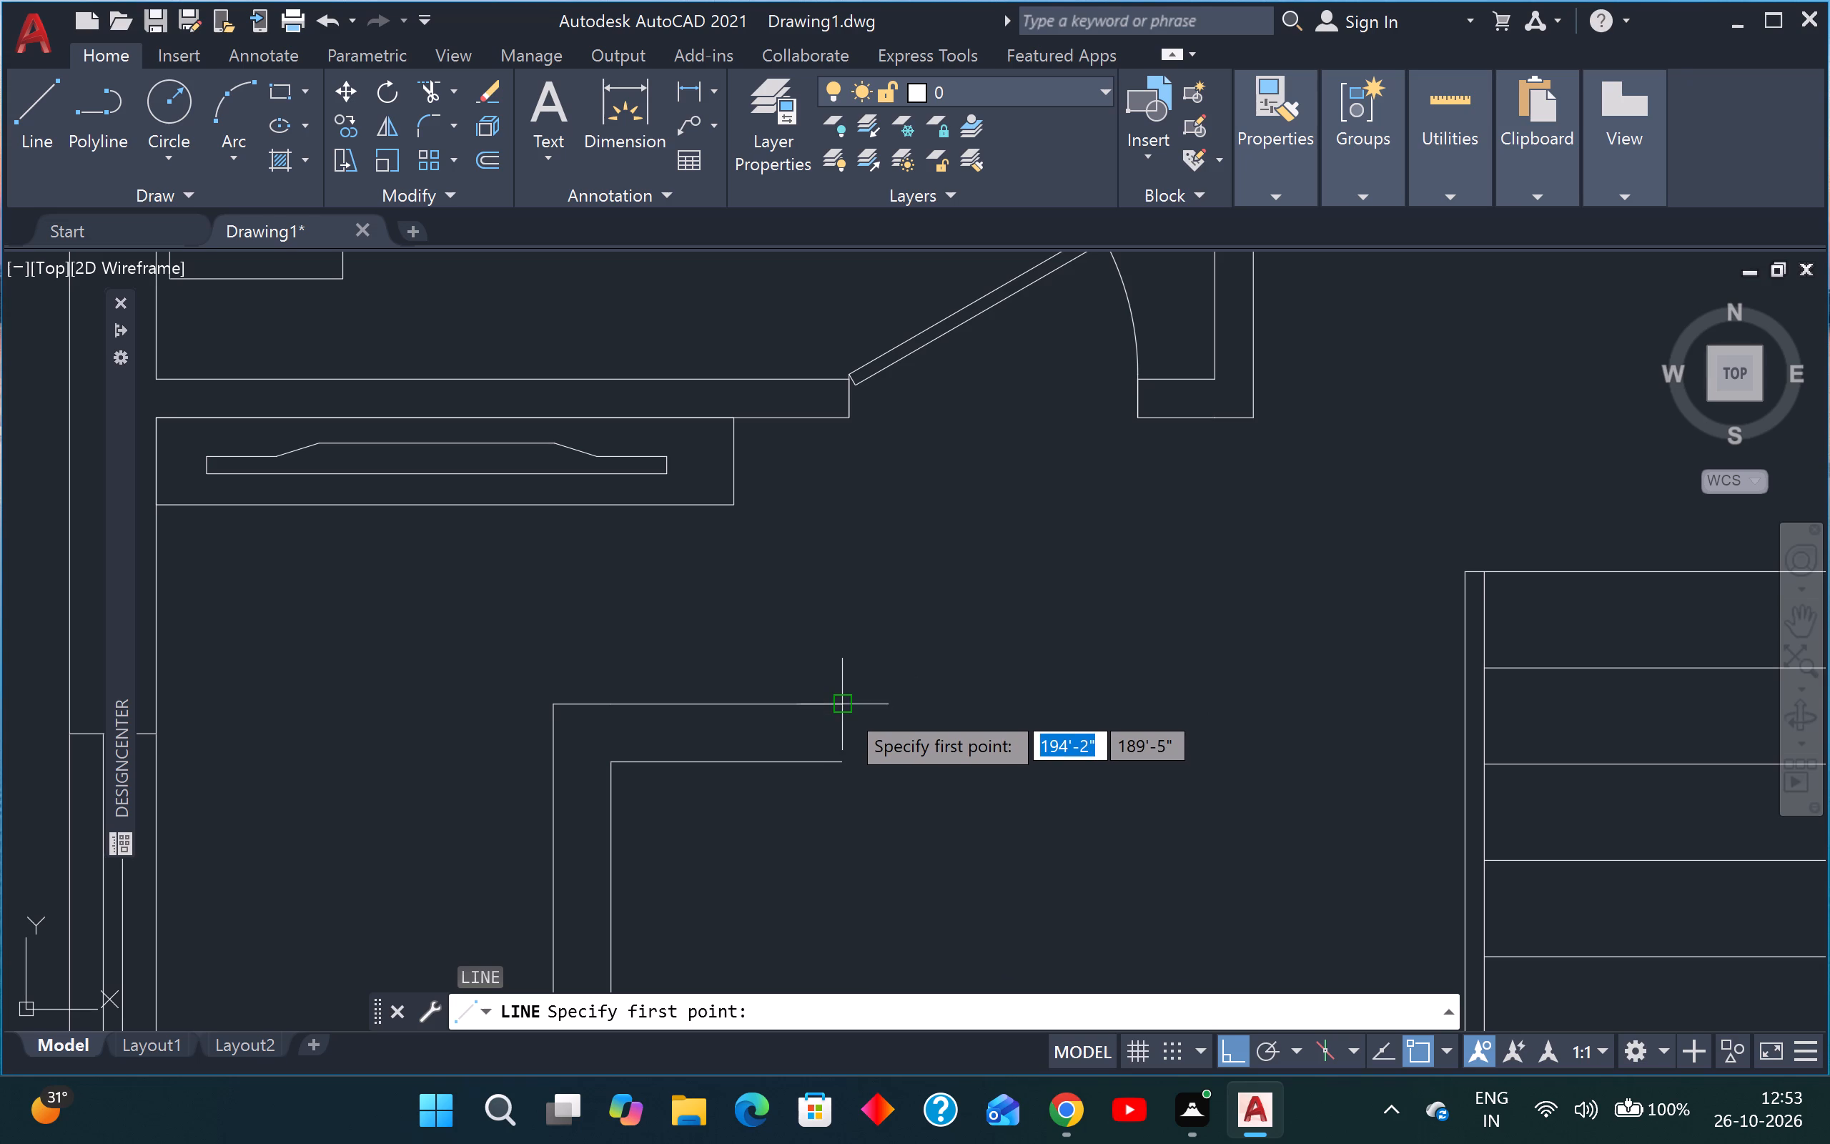
{"action": "left_click", "coordinate": [844, 707]}
{"action": "left_click", "coordinate": [845, 765]}
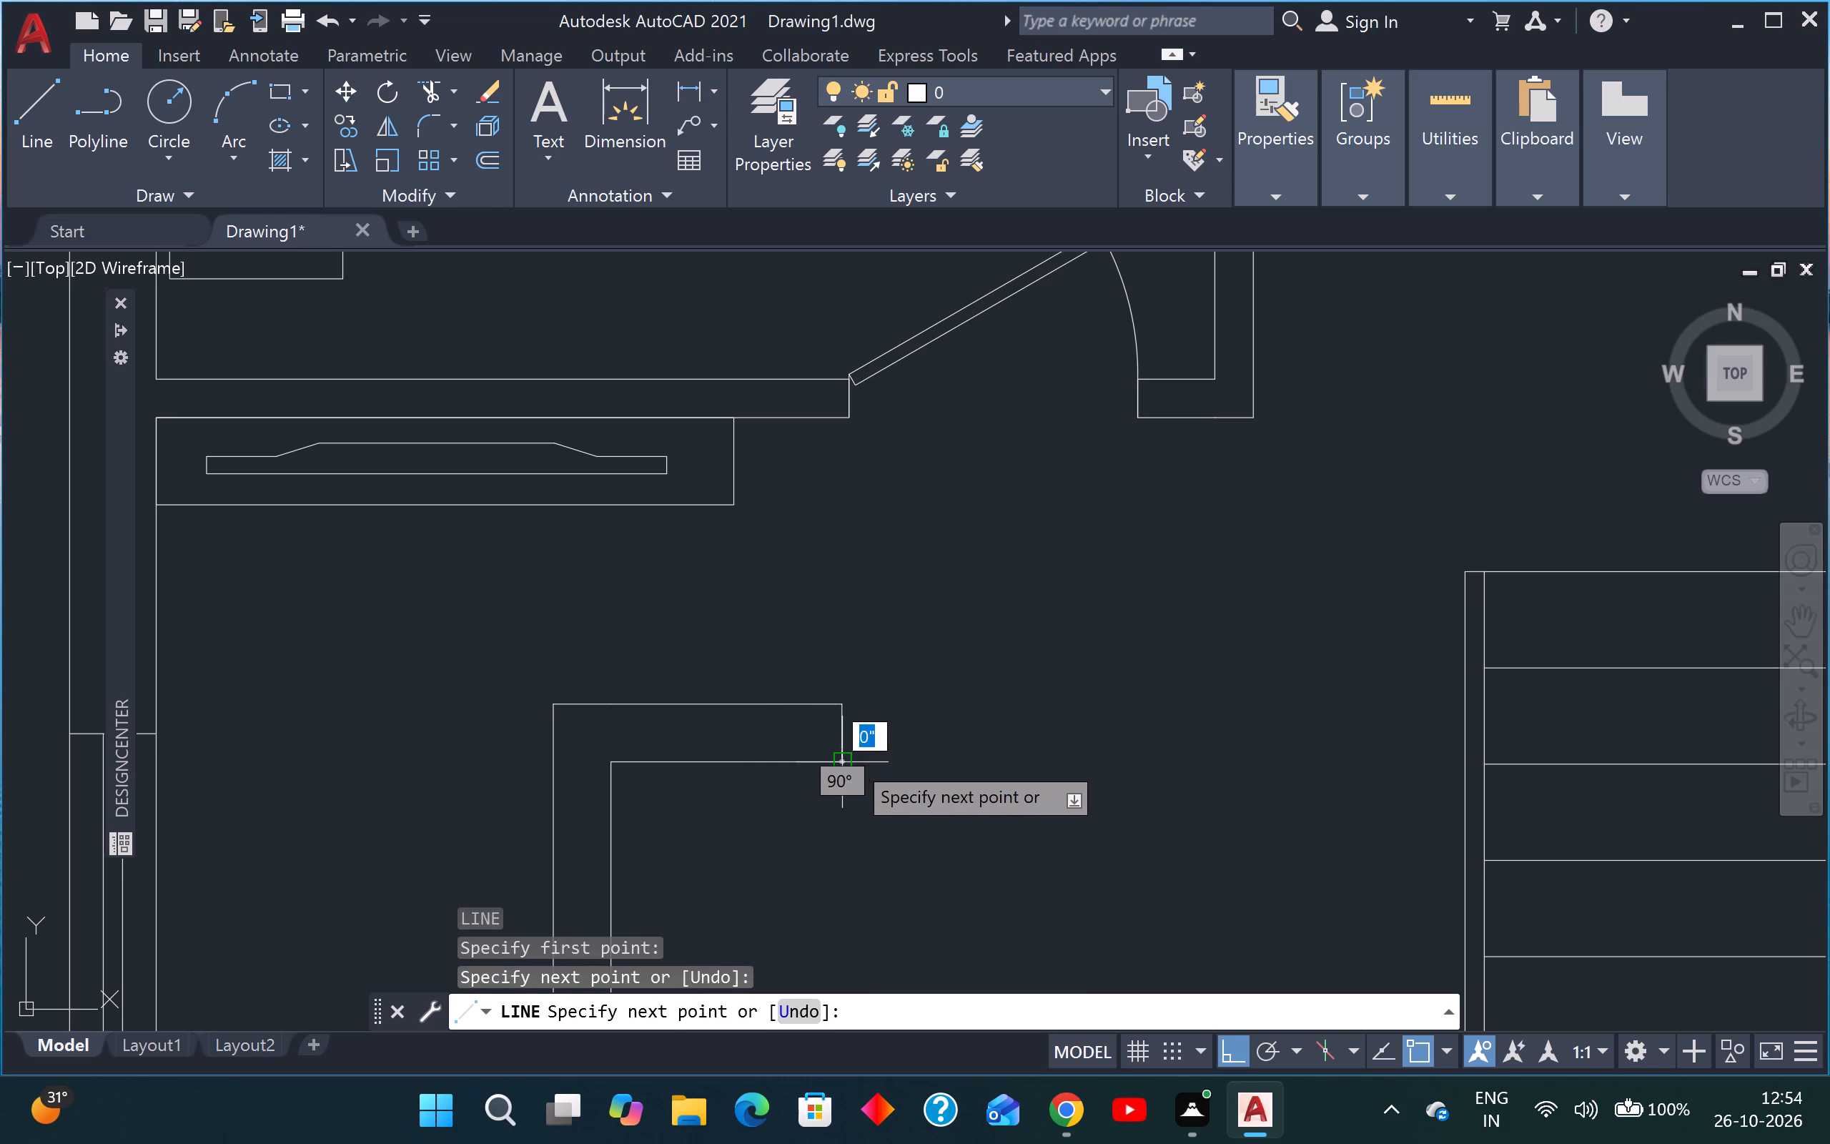
{"action": "key", "text": "Escape"}
{"action": "scroll", "coordinate": [906, 665], "scroll_direction": "down", "scroll_amount": 4}
{"action": "scroll", "coordinate": [896, 769], "scroll_direction": "up", "scroll_amount": 4}
{"action": "key", "text": "space"}
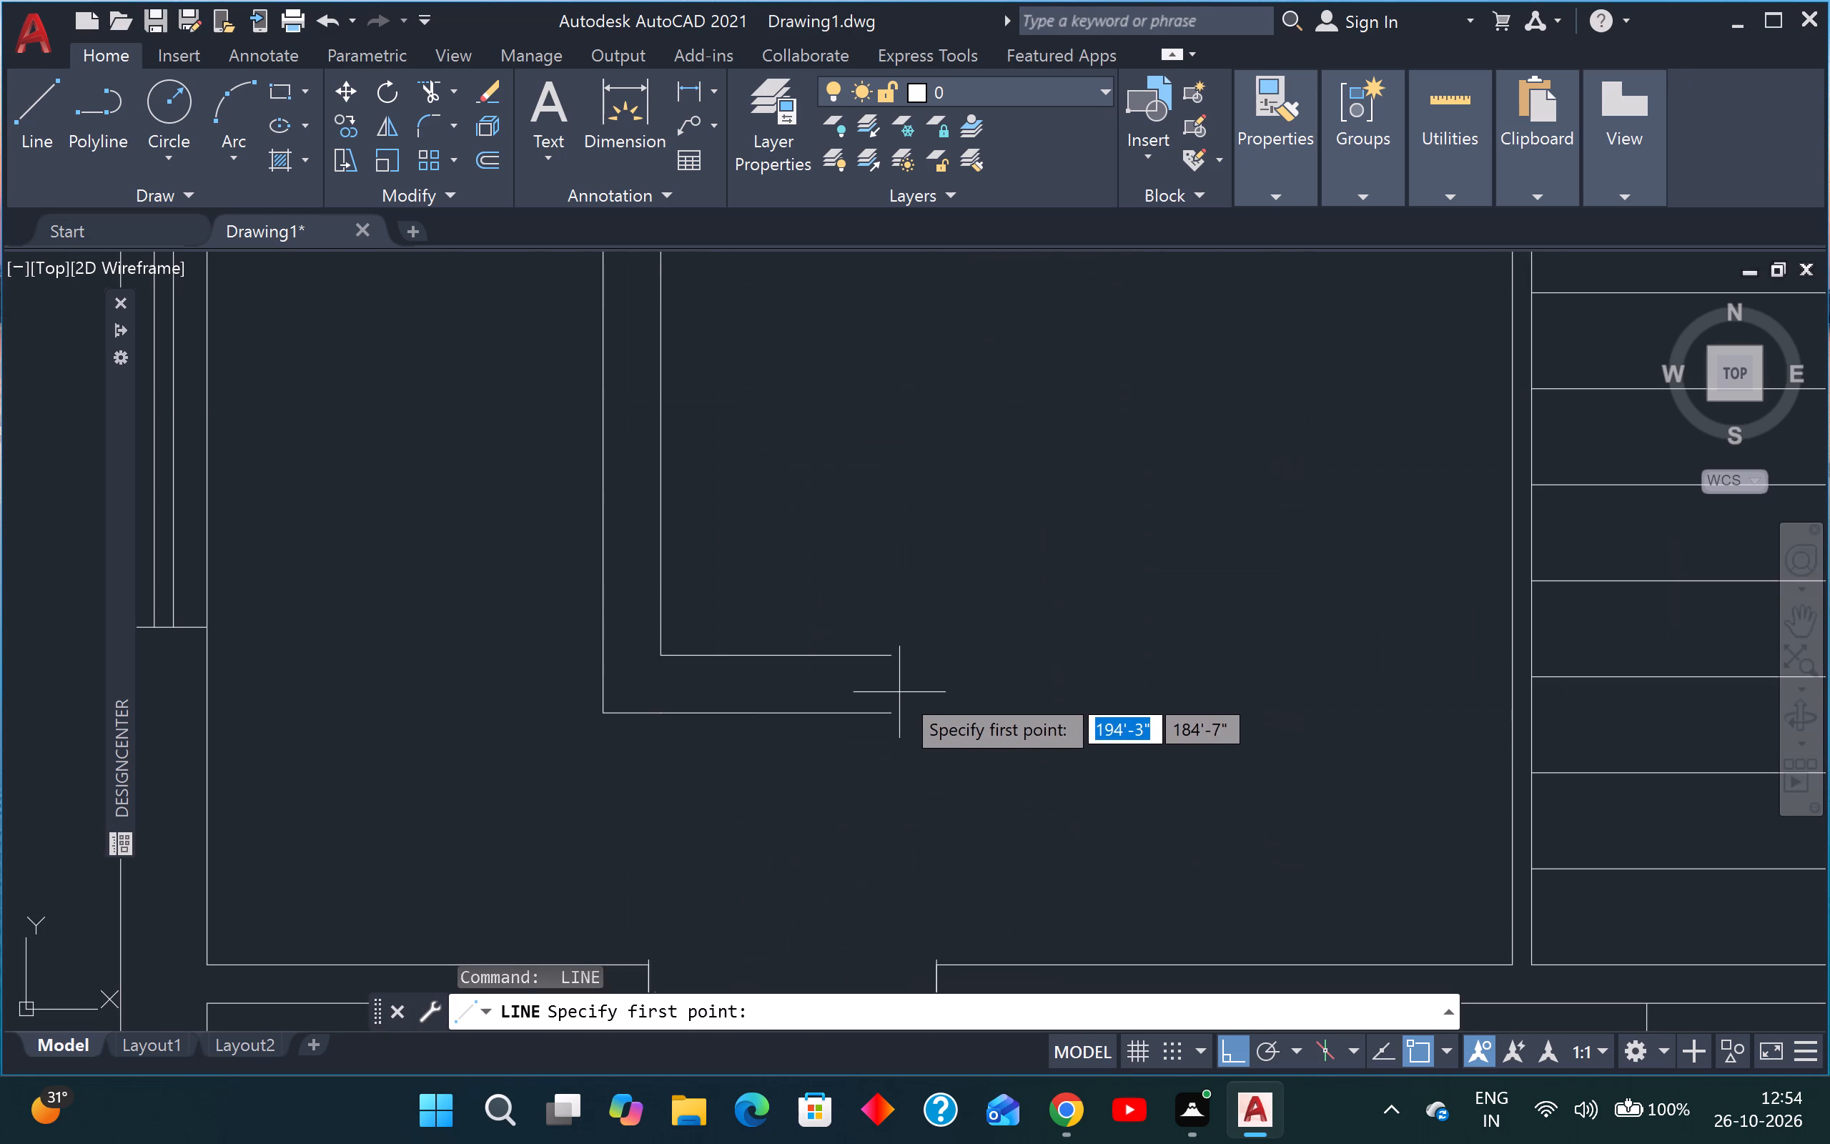
{"action": "left_click", "coordinate": [895, 654]}
{"action": "left_click", "coordinate": [891, 712]}
{"action": "key", "text": "Escape"}
Draw a seat rectangle about 2' by 1'-7" from the inner northwest corner of the C-shaped sofa outline.
{"action": "scroll", "coordinate": [897, 708], "scroll_direction": "down", "scroll_amount": 4}
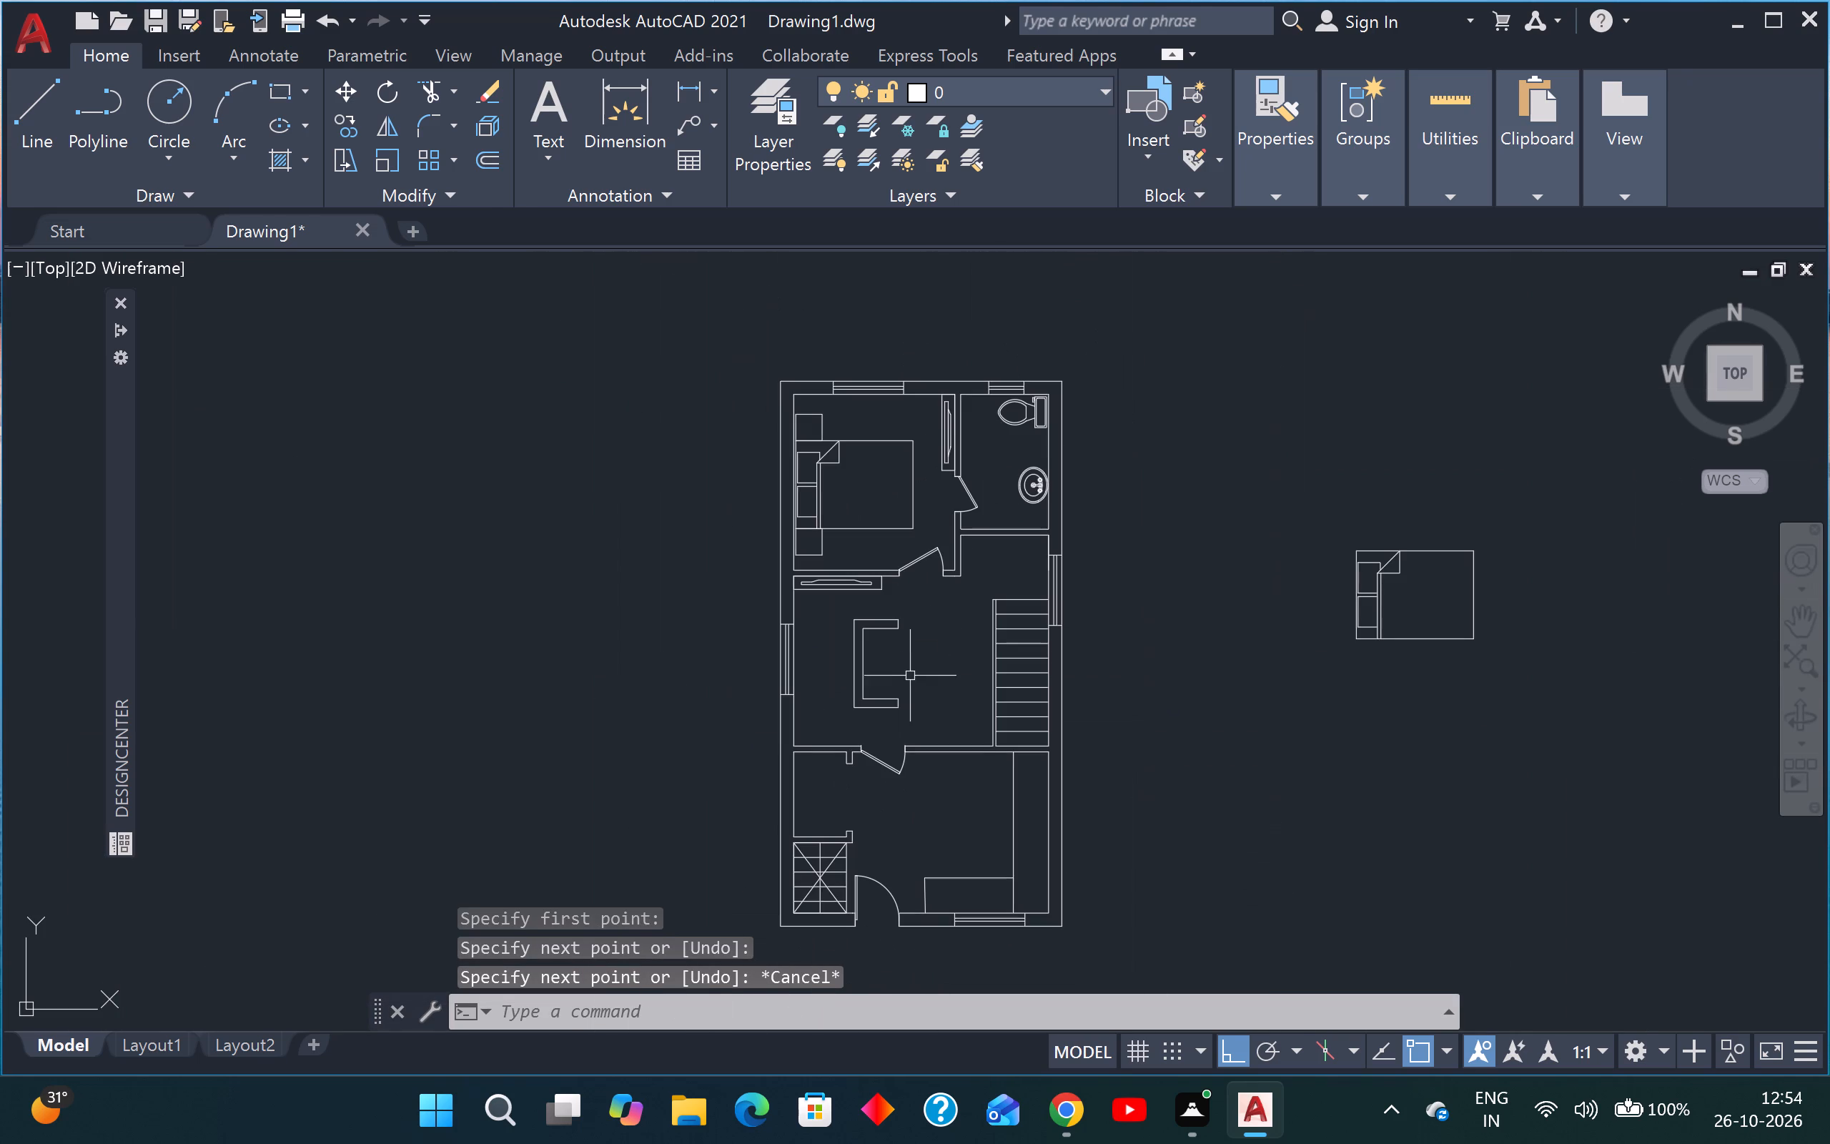
{"action": "key", "text": "r"}
{"action": "type", "text": "ec"}
{"action": "key", "text": "space"}
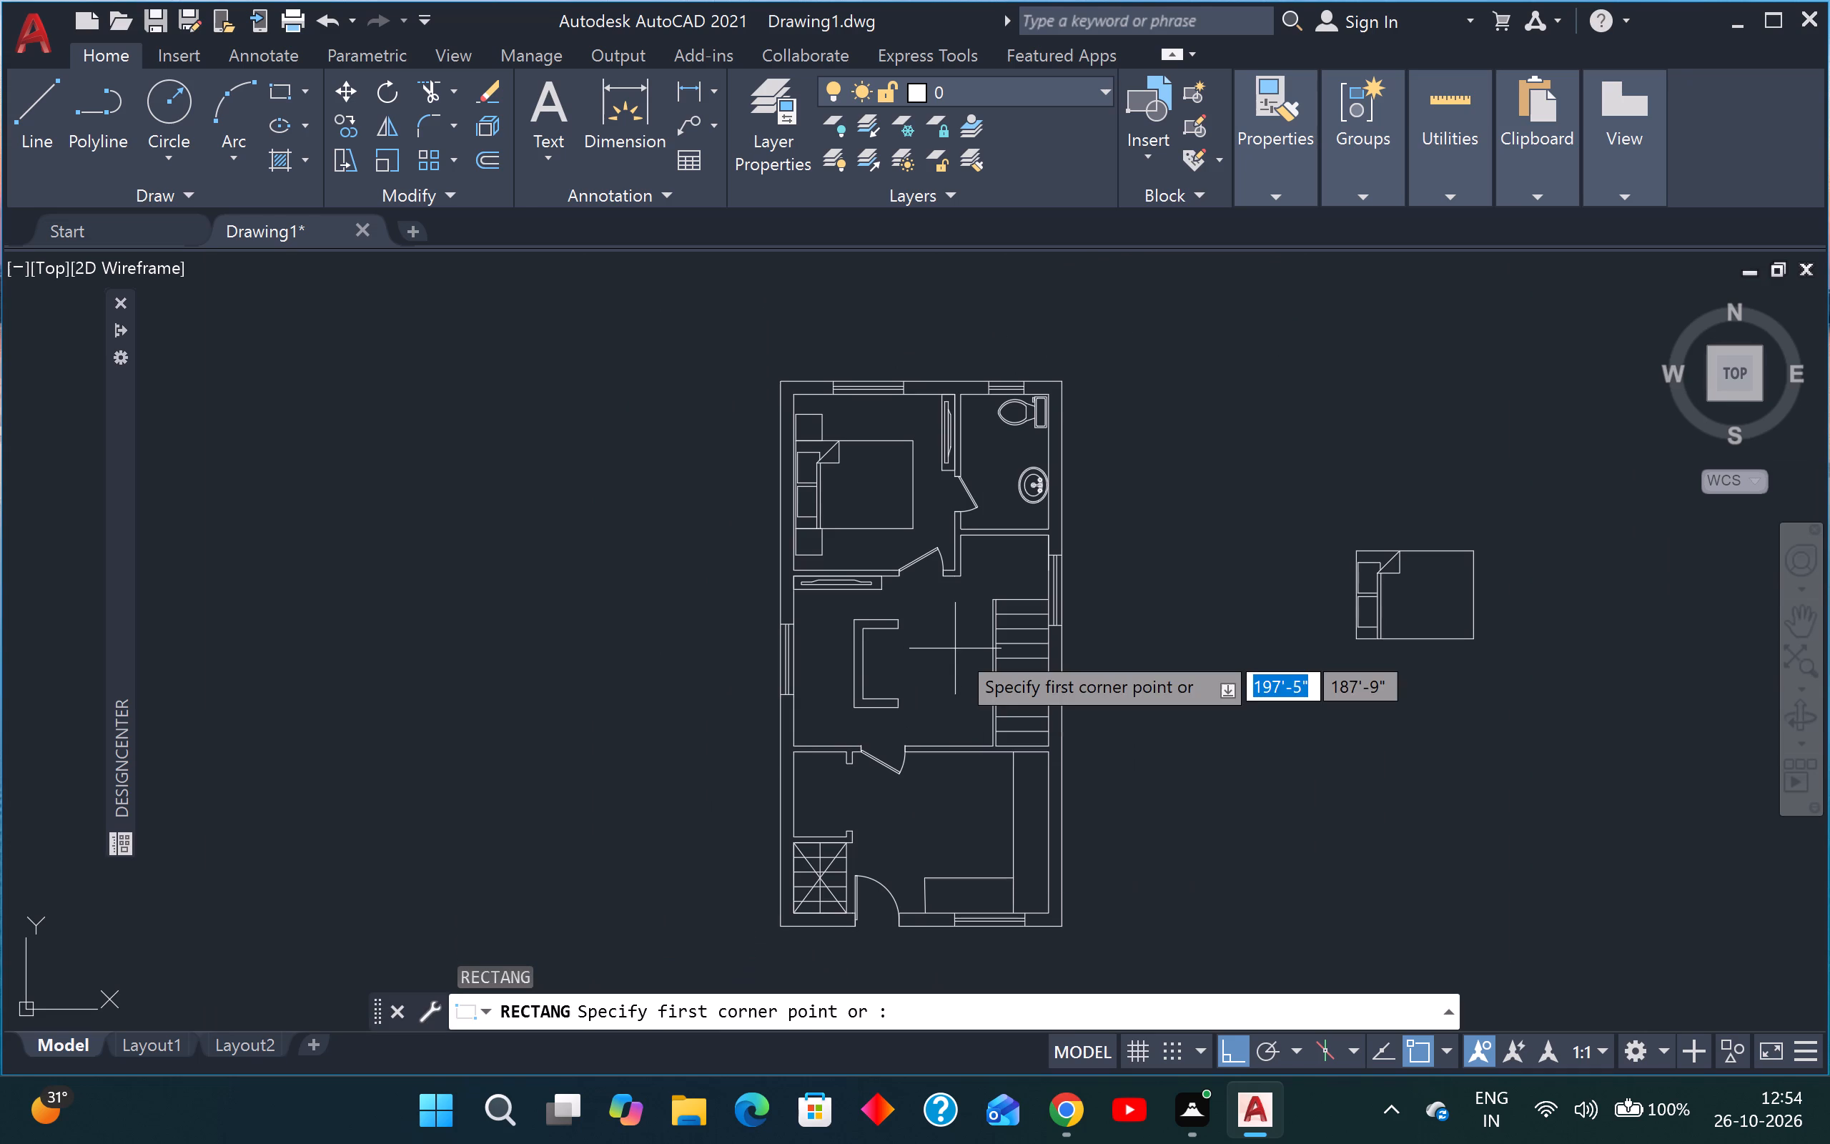
{"action": "scroll", "coordinate": [884, 638], "scroll_direction": "up", "scroll_amount": 3}
{"action": "left_click", "coordinate": [801, 605]}
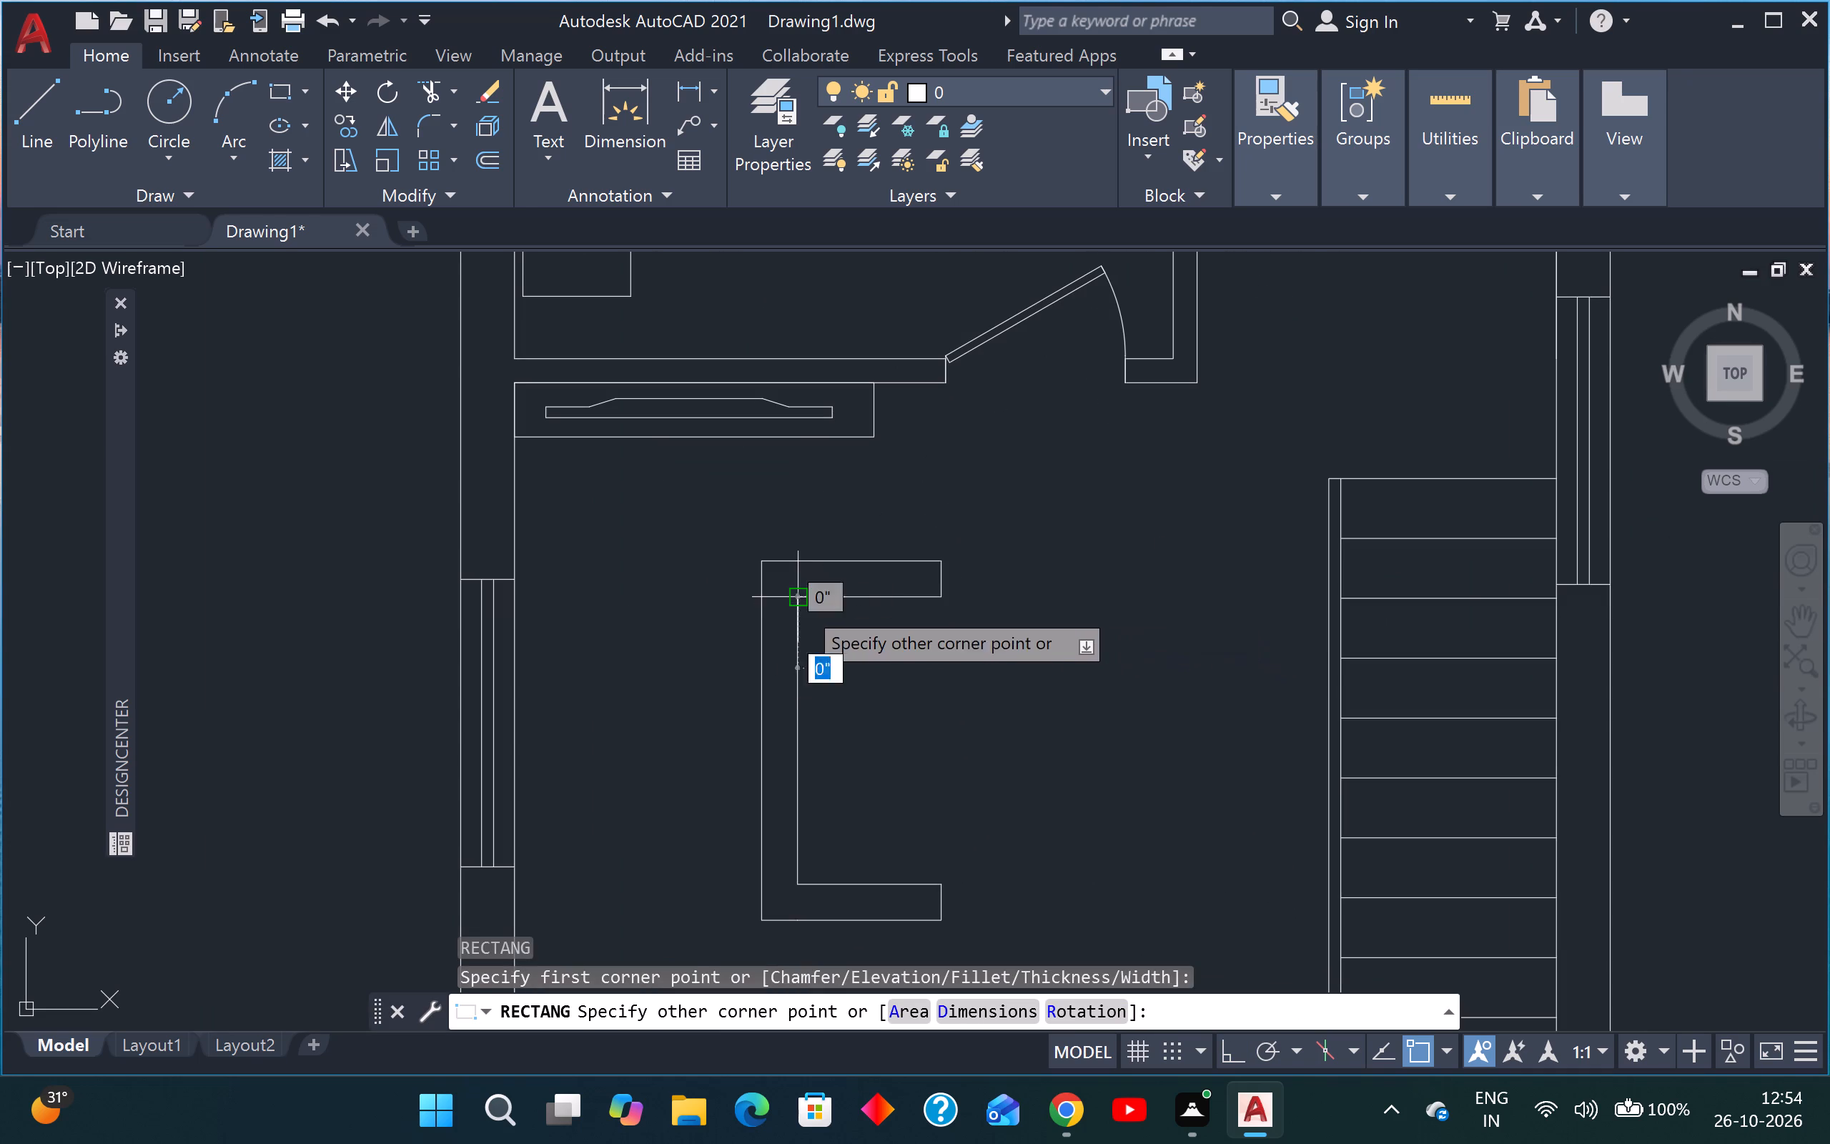
{"action": "left_click", "coordinate": [942, 714]}
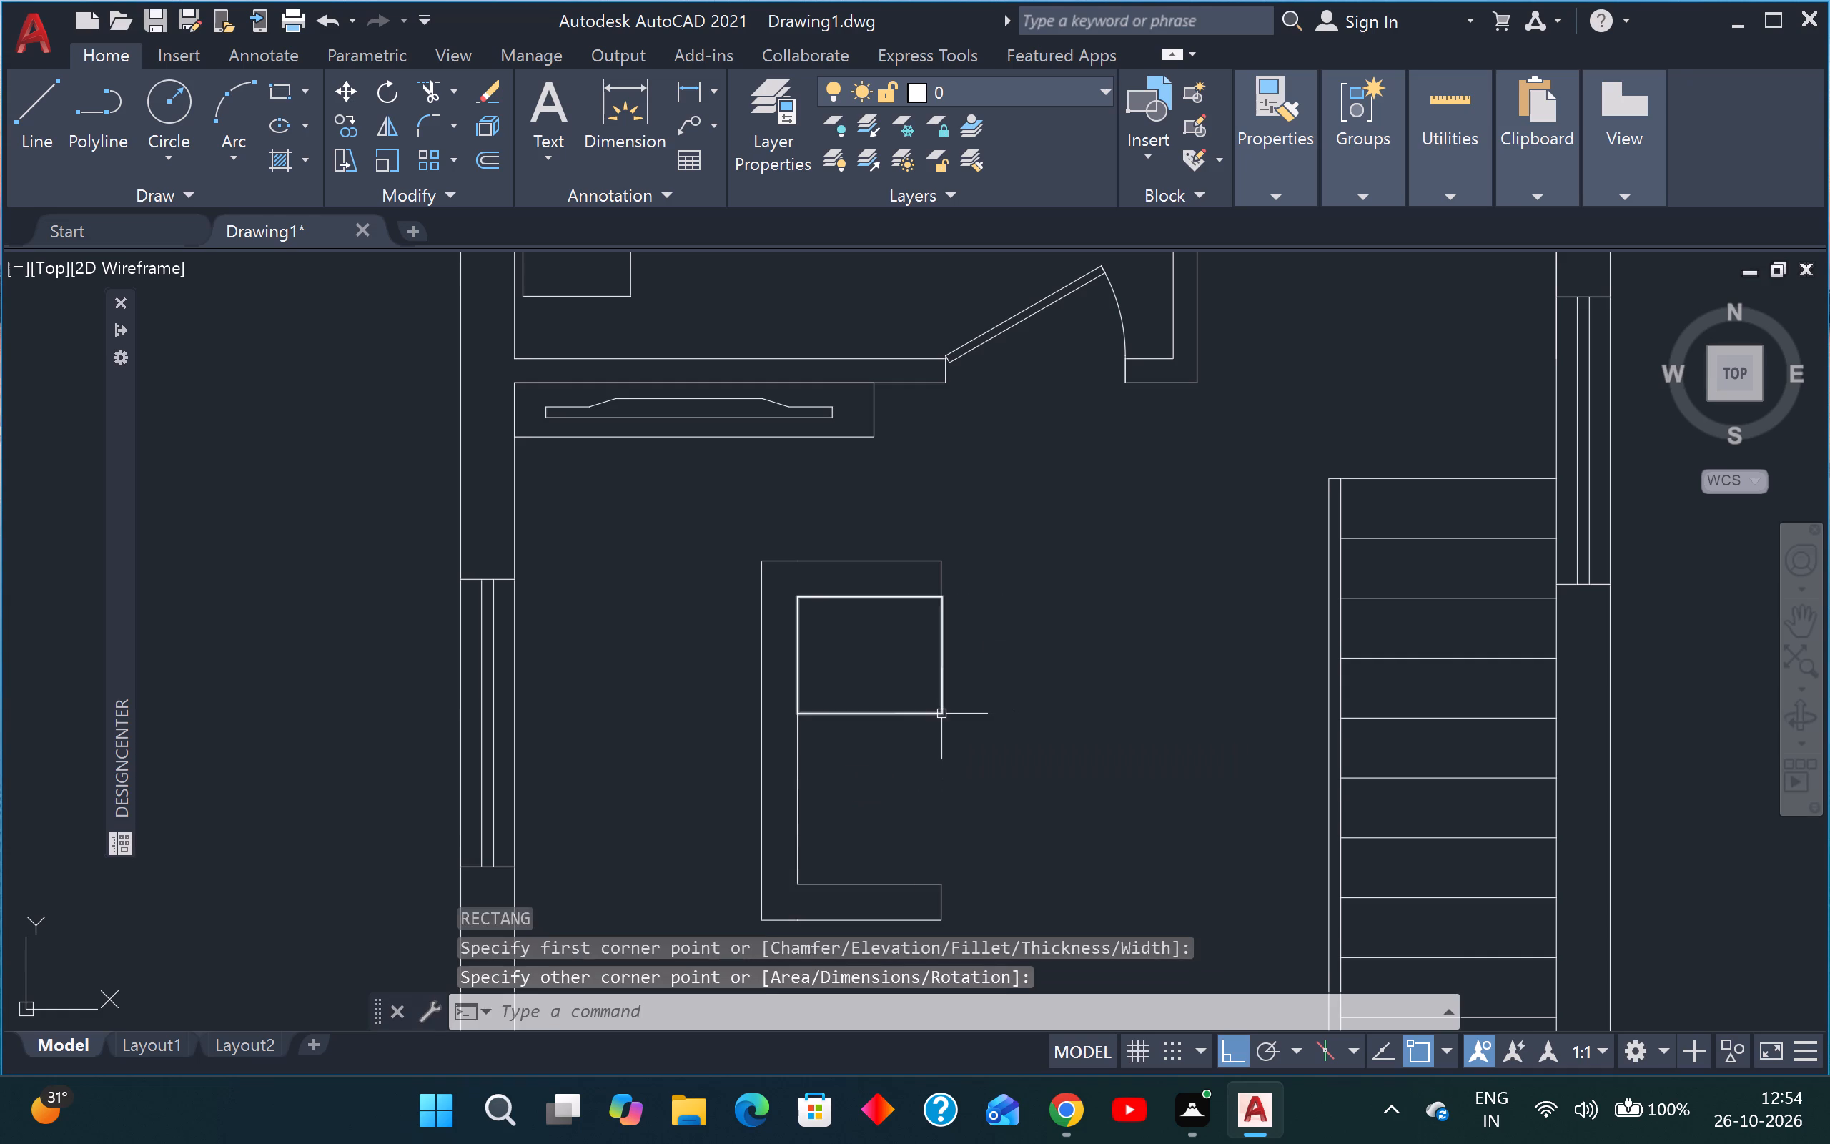
{"action": "key", "text": "Escape"}
Copy the seat rectangle from its northwest corner to about 1'-7" and 2'-5" farther south inside the sofa.
{"action": "left_click", "coordinate": [946, 669]}
{"action": "key", "text": "c"}
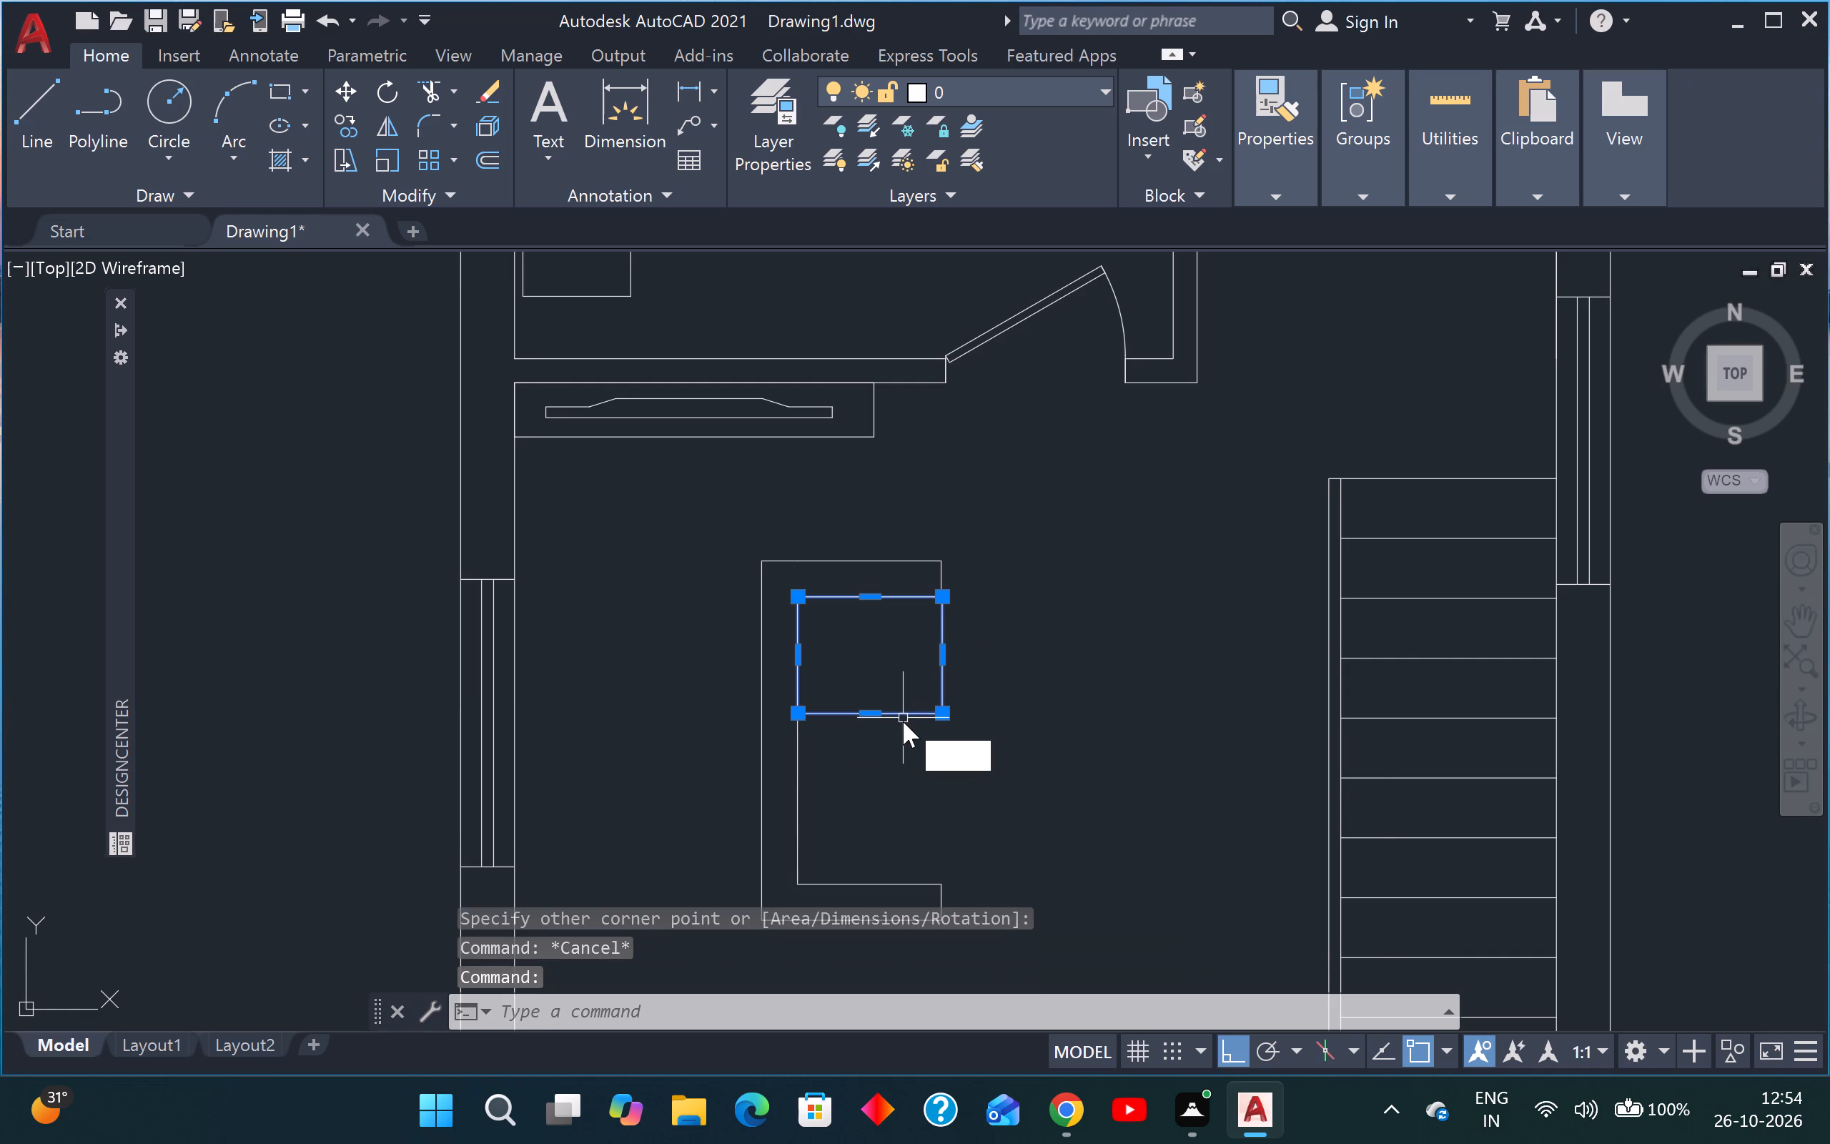
{"action": "key", "text": "o"}
{"action": "key", "text": "Return"}
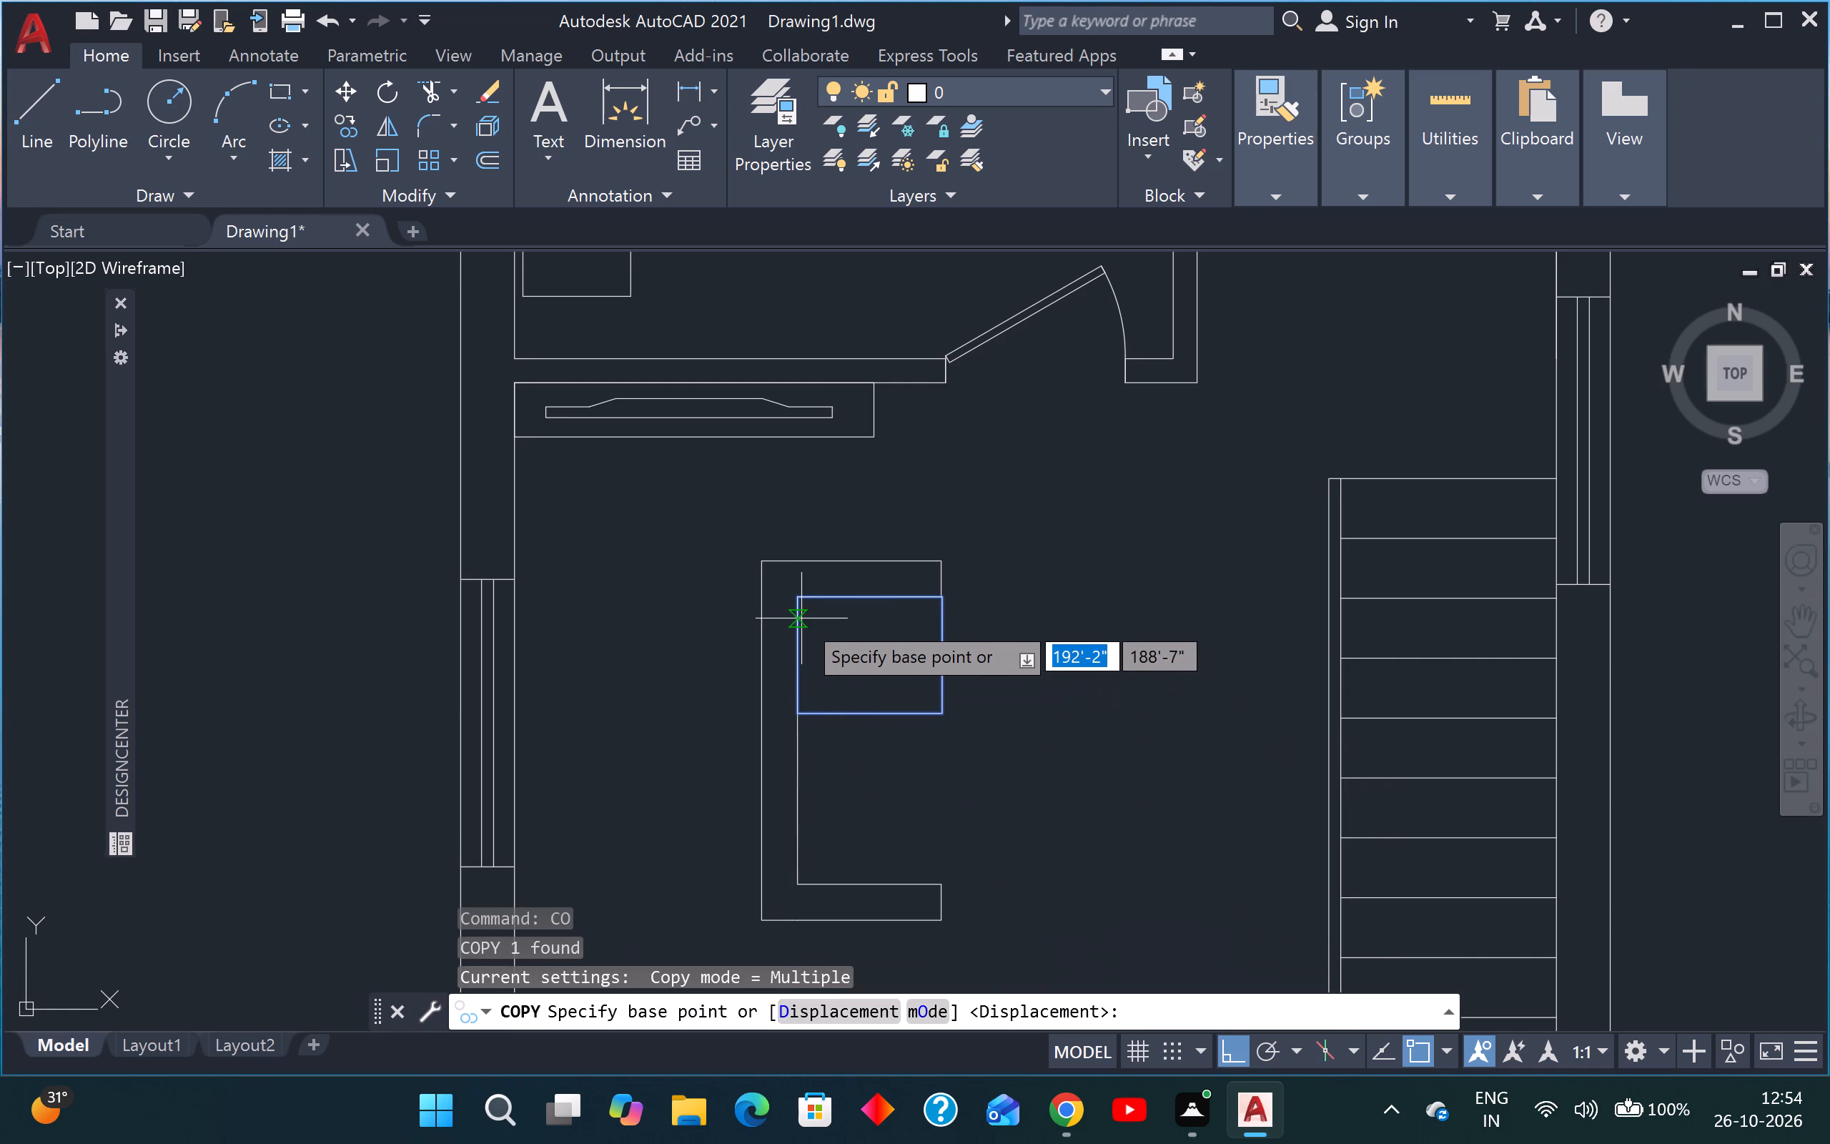
{"action": "left_click", "coordinate": [803, 597]}
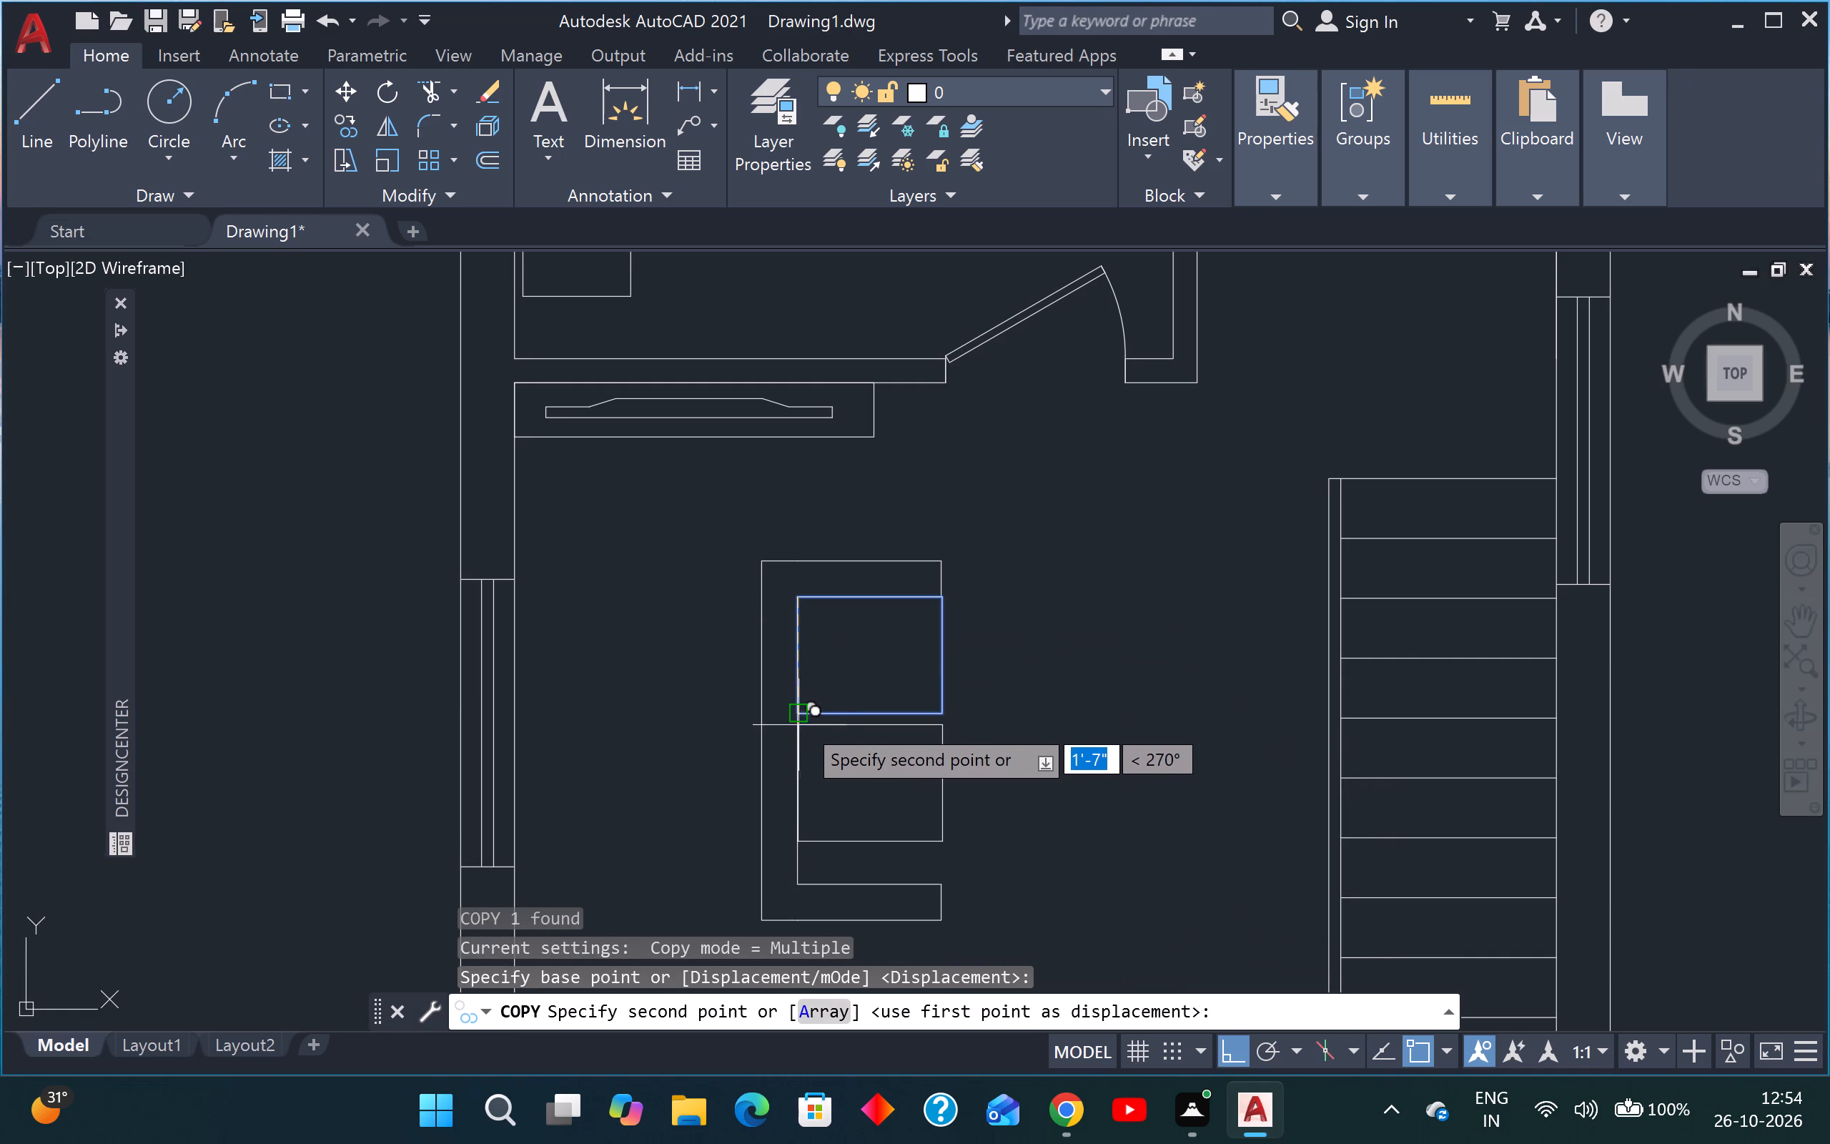
{"action": "left_click", "coordinate": [803, 714]}
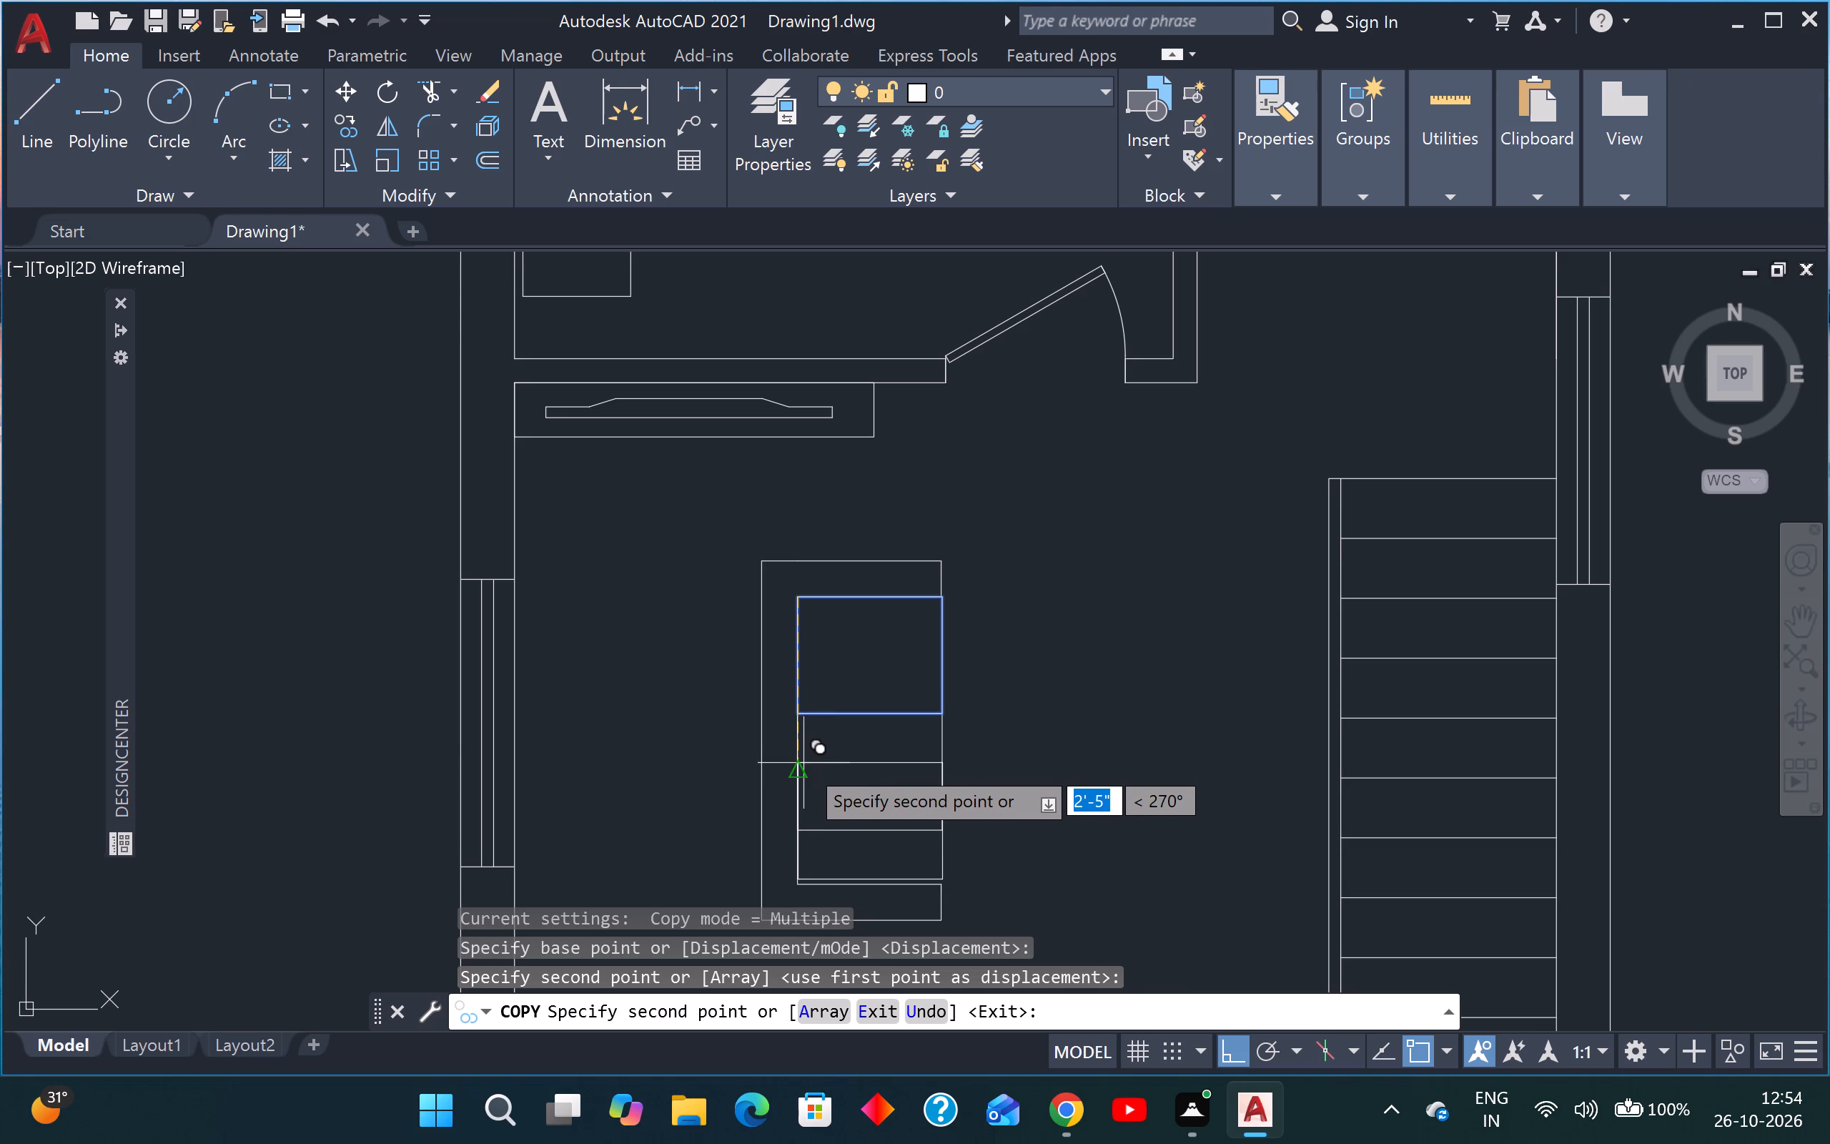
{"action": "left_click", "coordinate": [803, 768]}
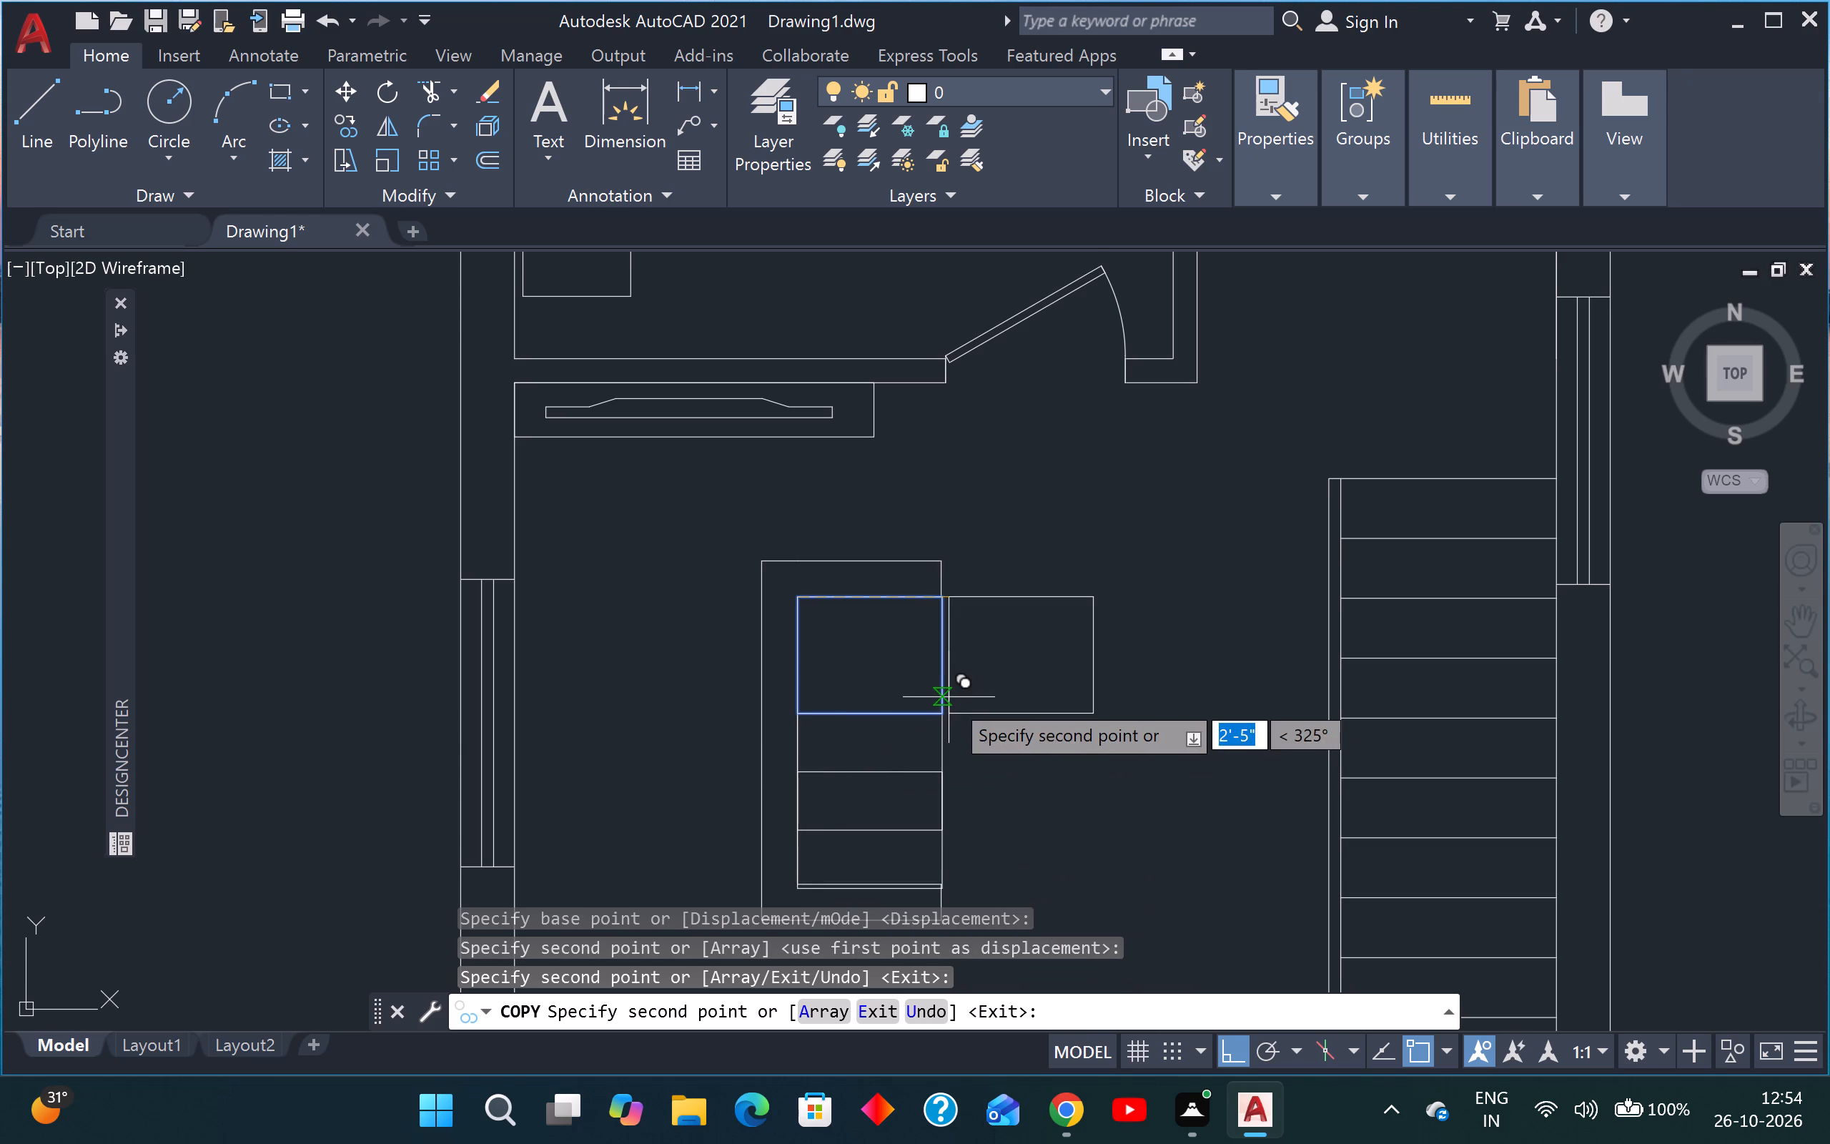
{"action": "key", "text": "Escape"}
Trim the southernmost seat dividing line and the seat edge that overruns the sofa's south arm.
{"action": "scroll", "coordinate": [889, 793], "scroll_direction": "down", "scroll_amount": 3}
{"action": "scroll", "coordinate": [889, 810], "scroll_direction": "up", "scroll_amount": 3}
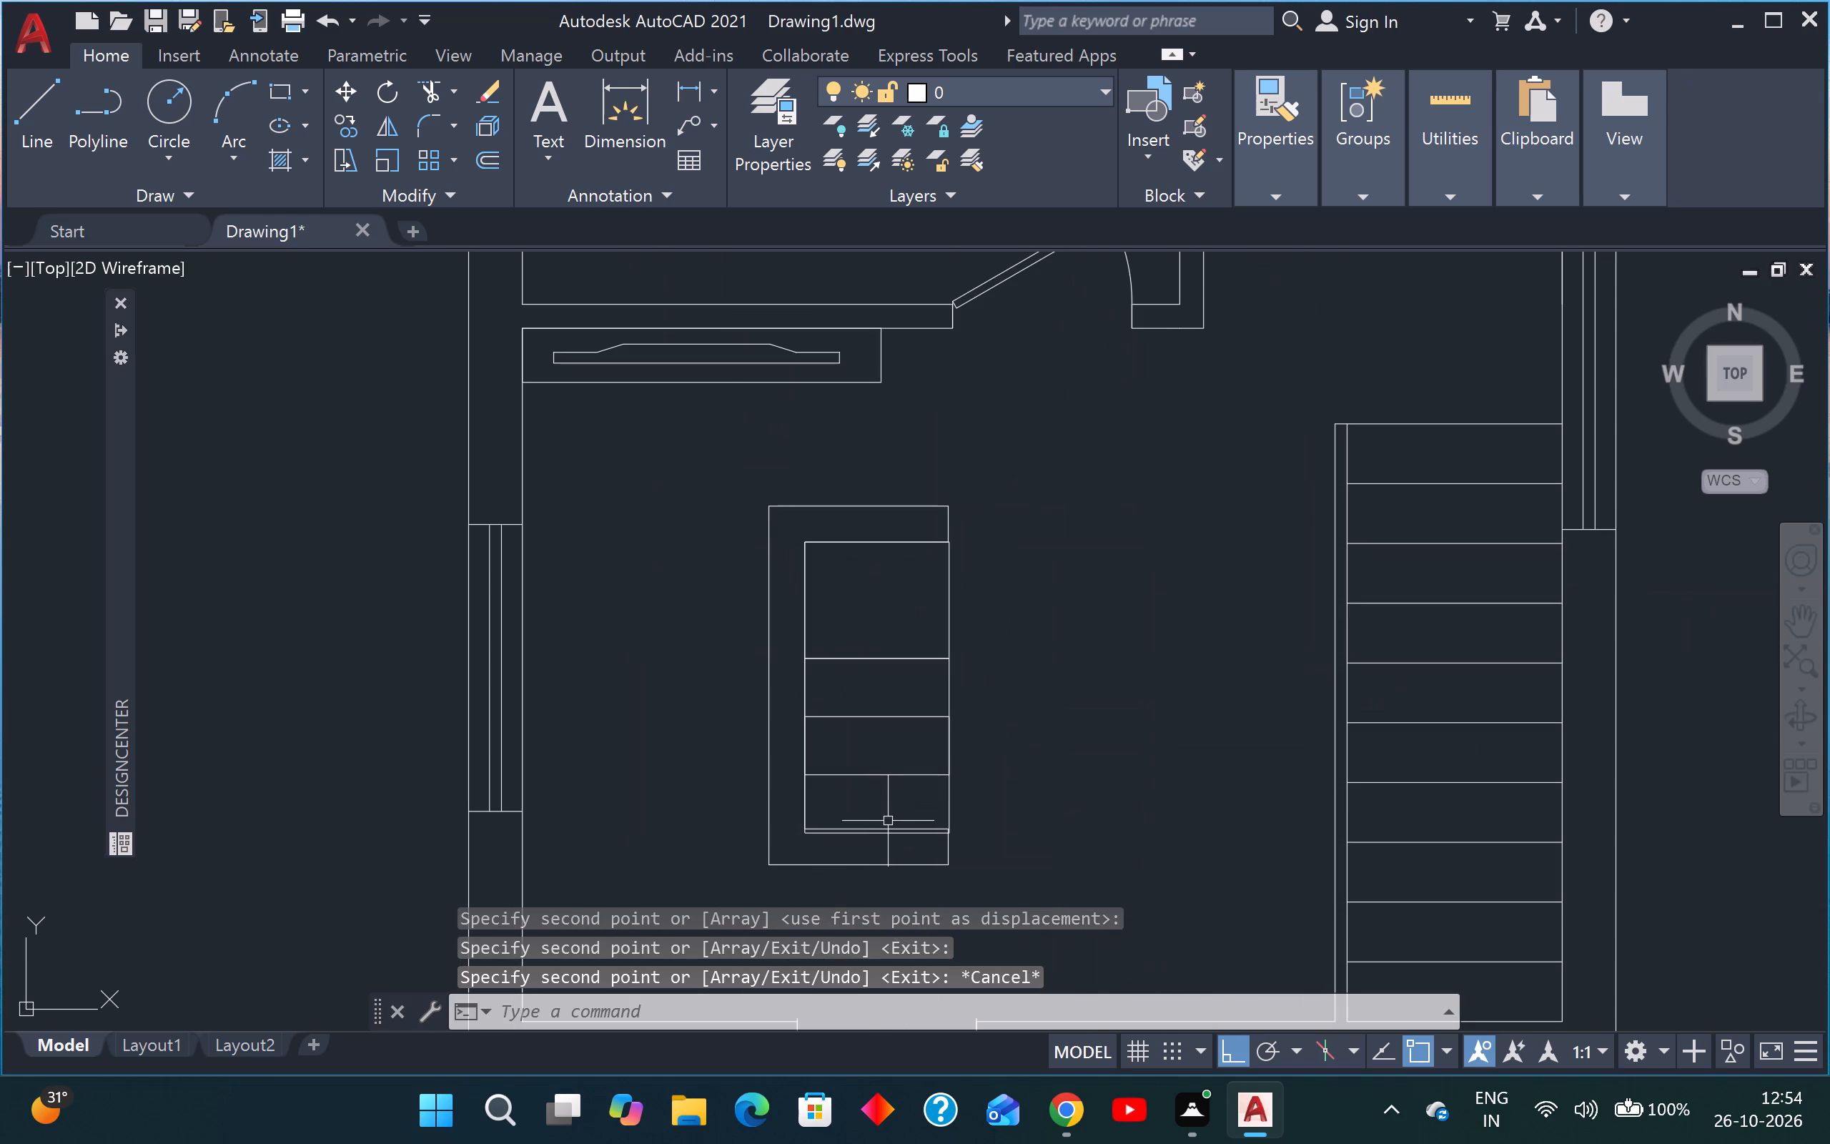
{"action": "type", "text": "tr"}
{"action": "key", "text": "space"}
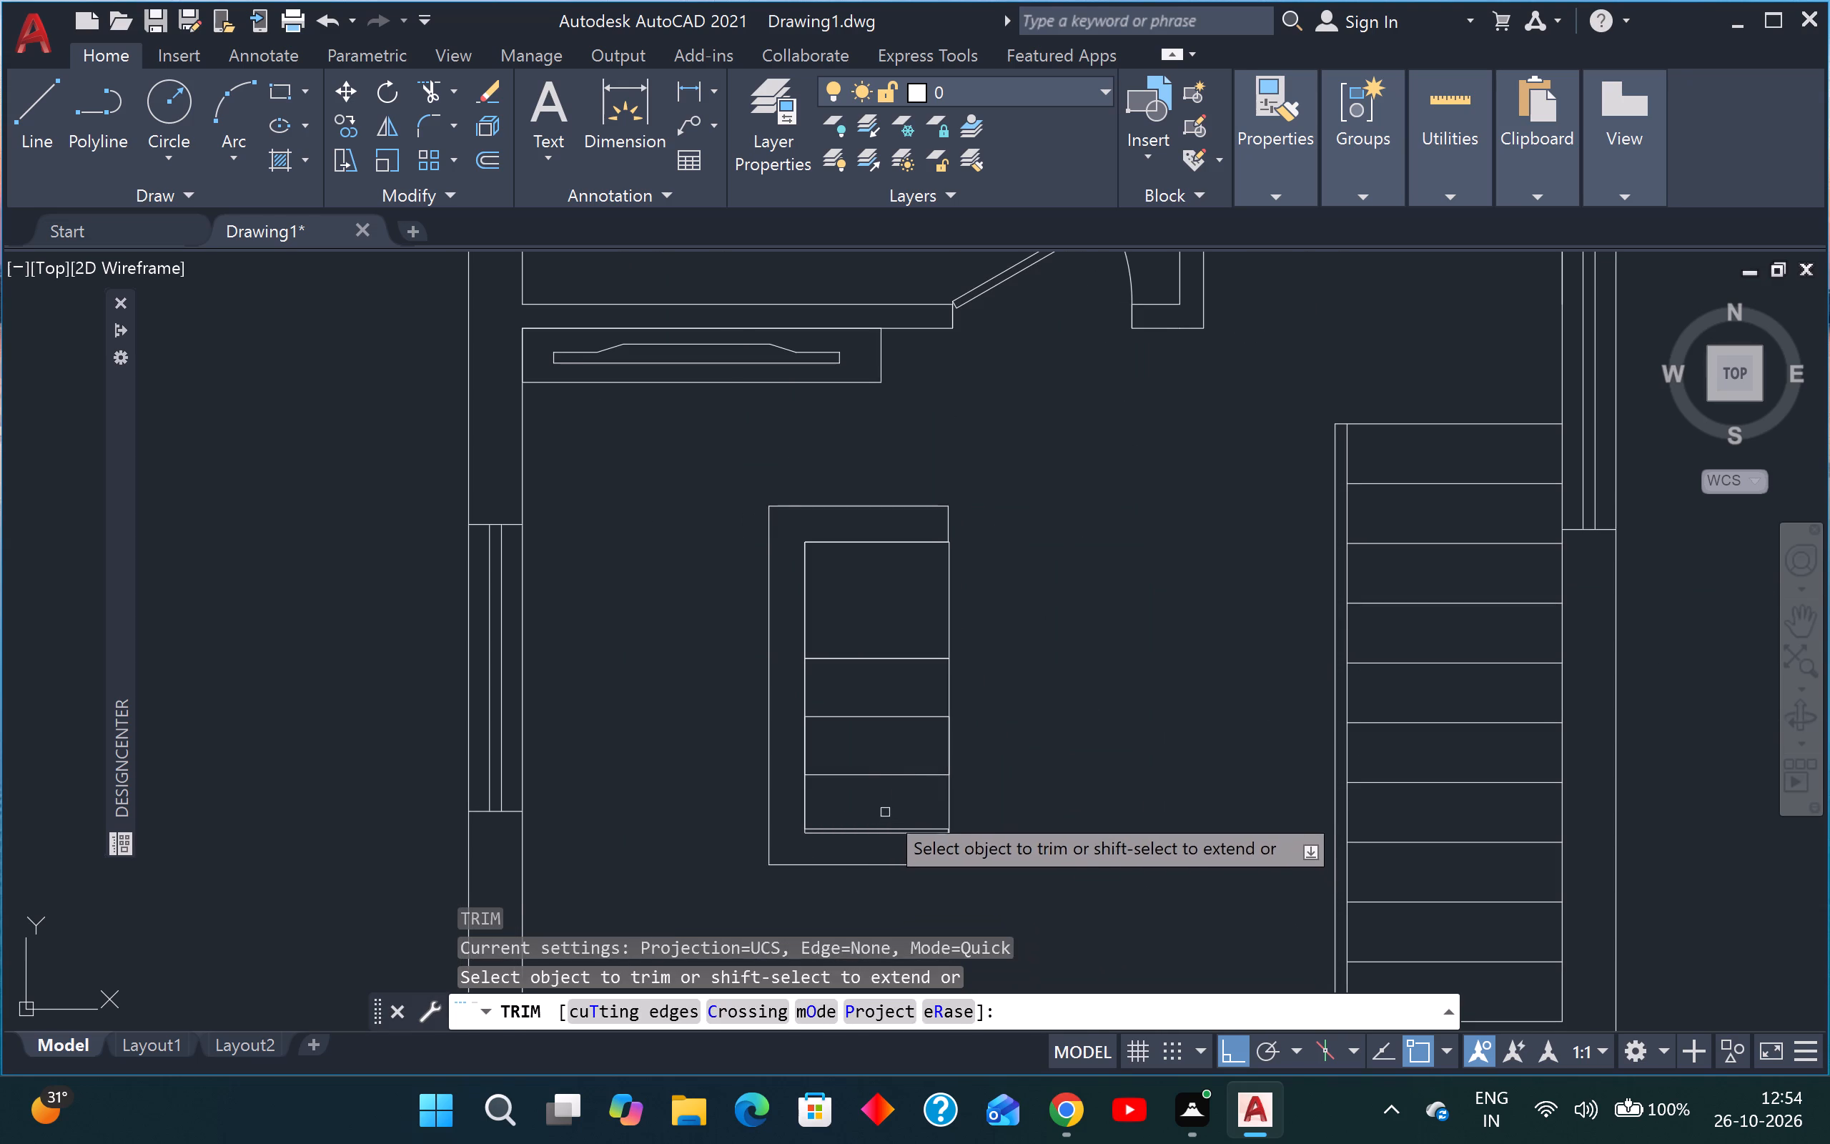
{"action": "left_click", "coordinate": [883, 809]}
{"action": "left_click", "coordinate": [899, 747]}
{"action": "scroll", "coordinate": [842, 857], "scroll_direction": "up", "scroll_amount": 4}
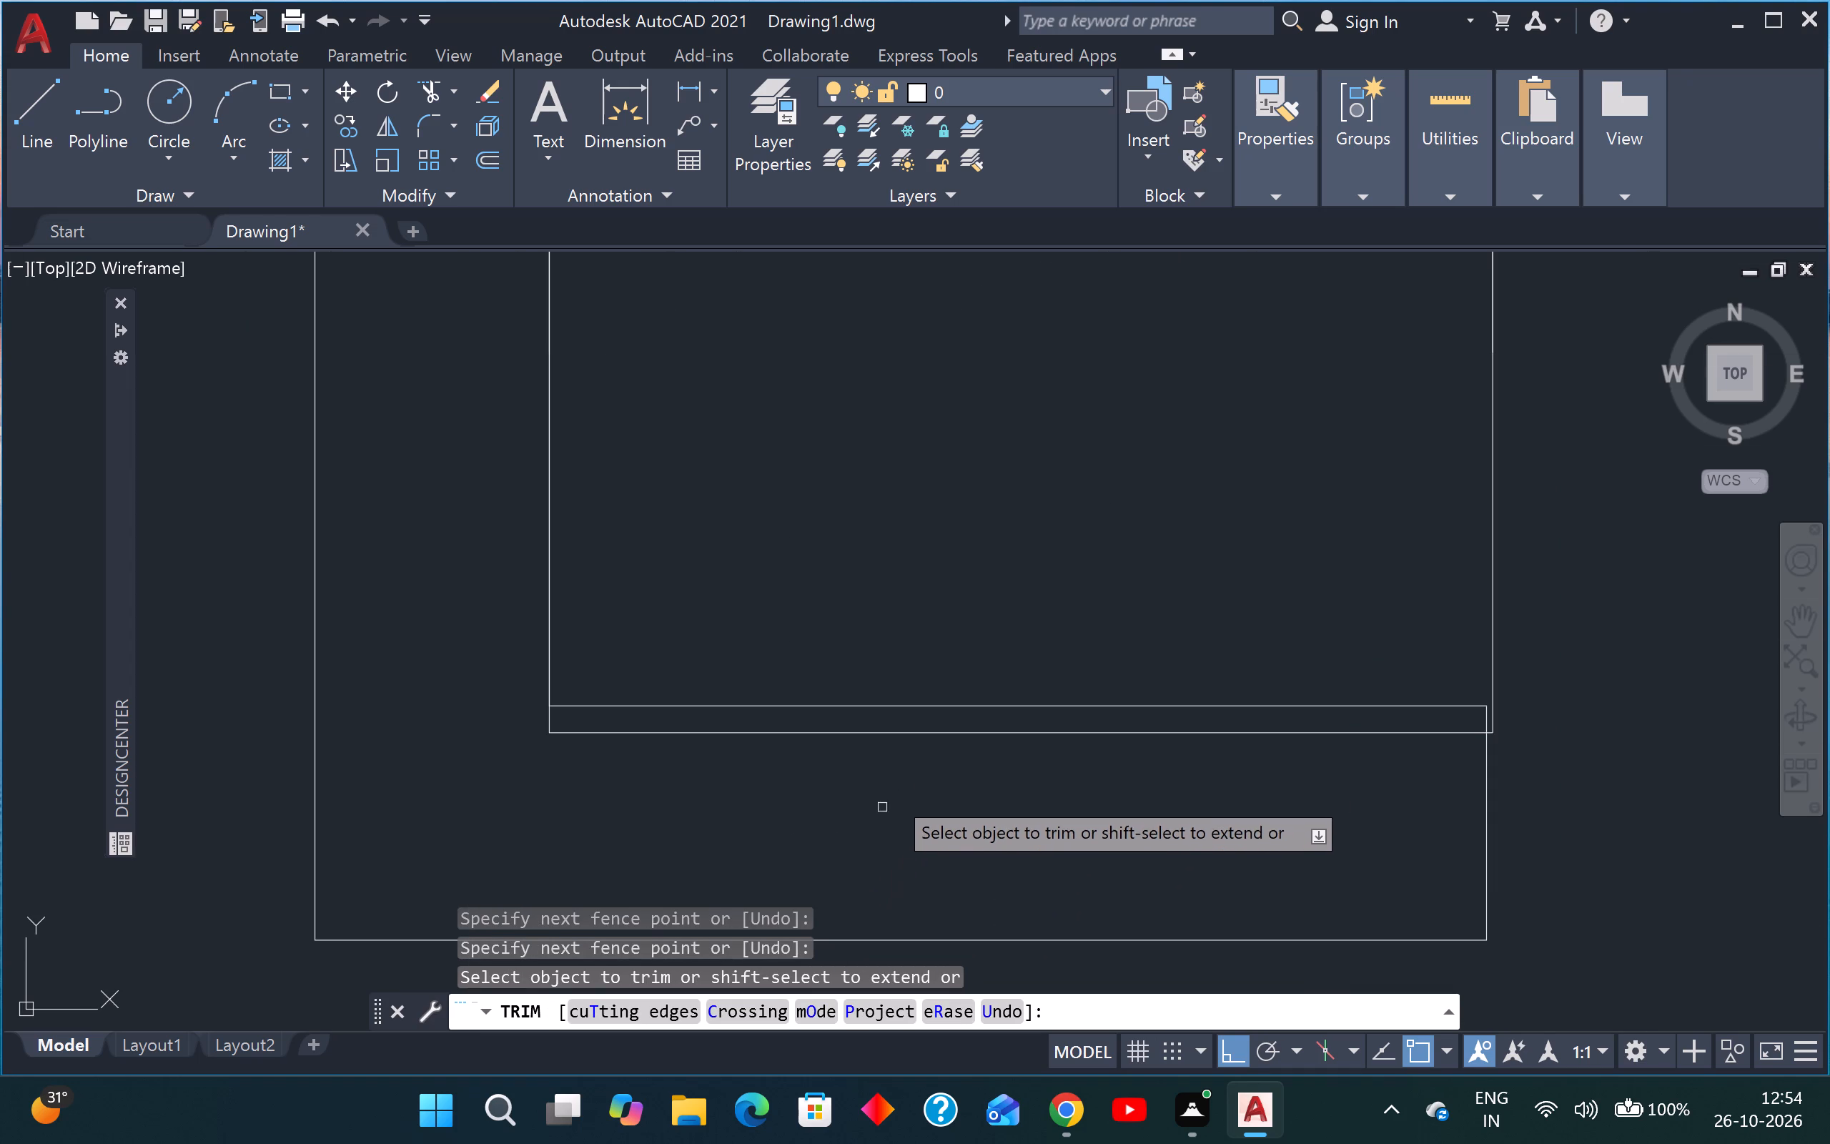
{"action": "left_click", "coordinate": [889, 731]}
{"action": "left_click_drag", "start_coordinate": [590, 726], "coordinate": [582, 727]}
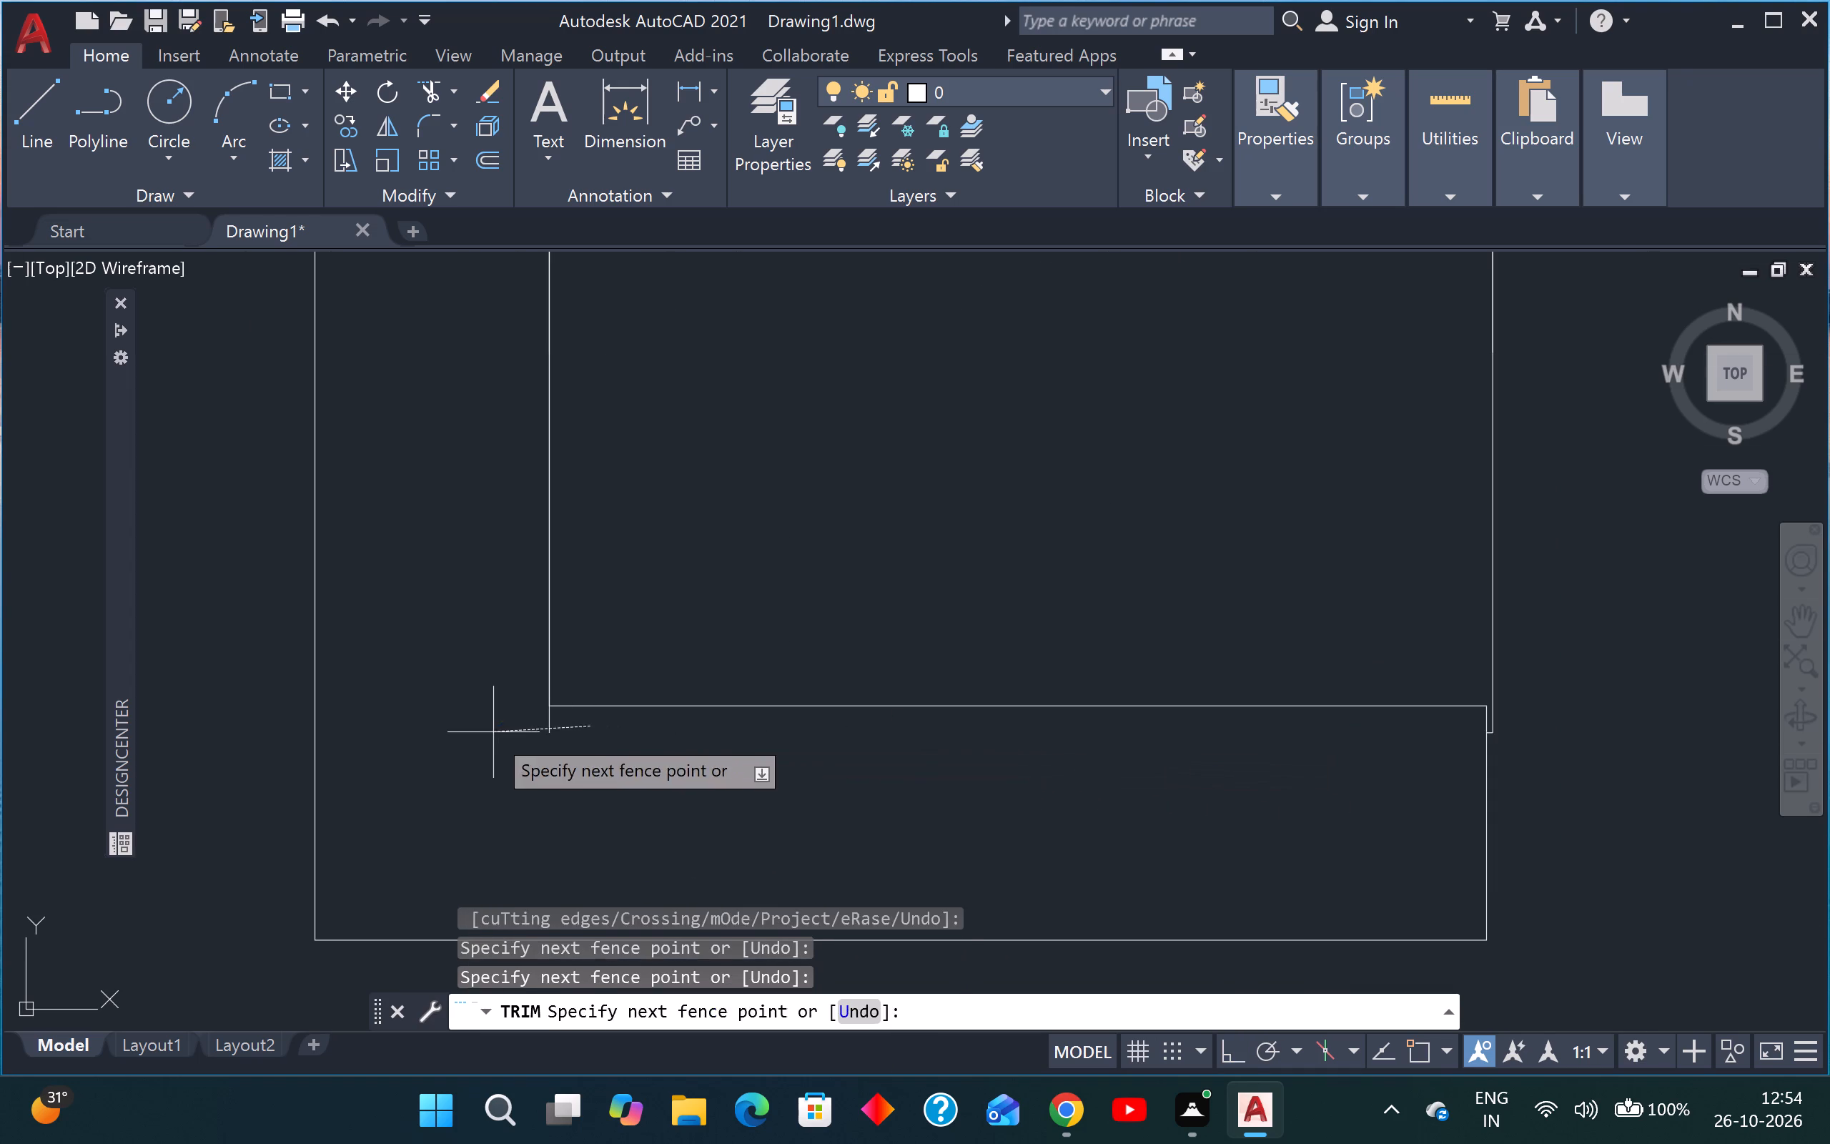
{"action": "left_click", "coordinate": [491, 732]}
{"action": "scroll", "coordinate": [1500, 724], "scroll_direction": "up", "scroll_amount": 3}
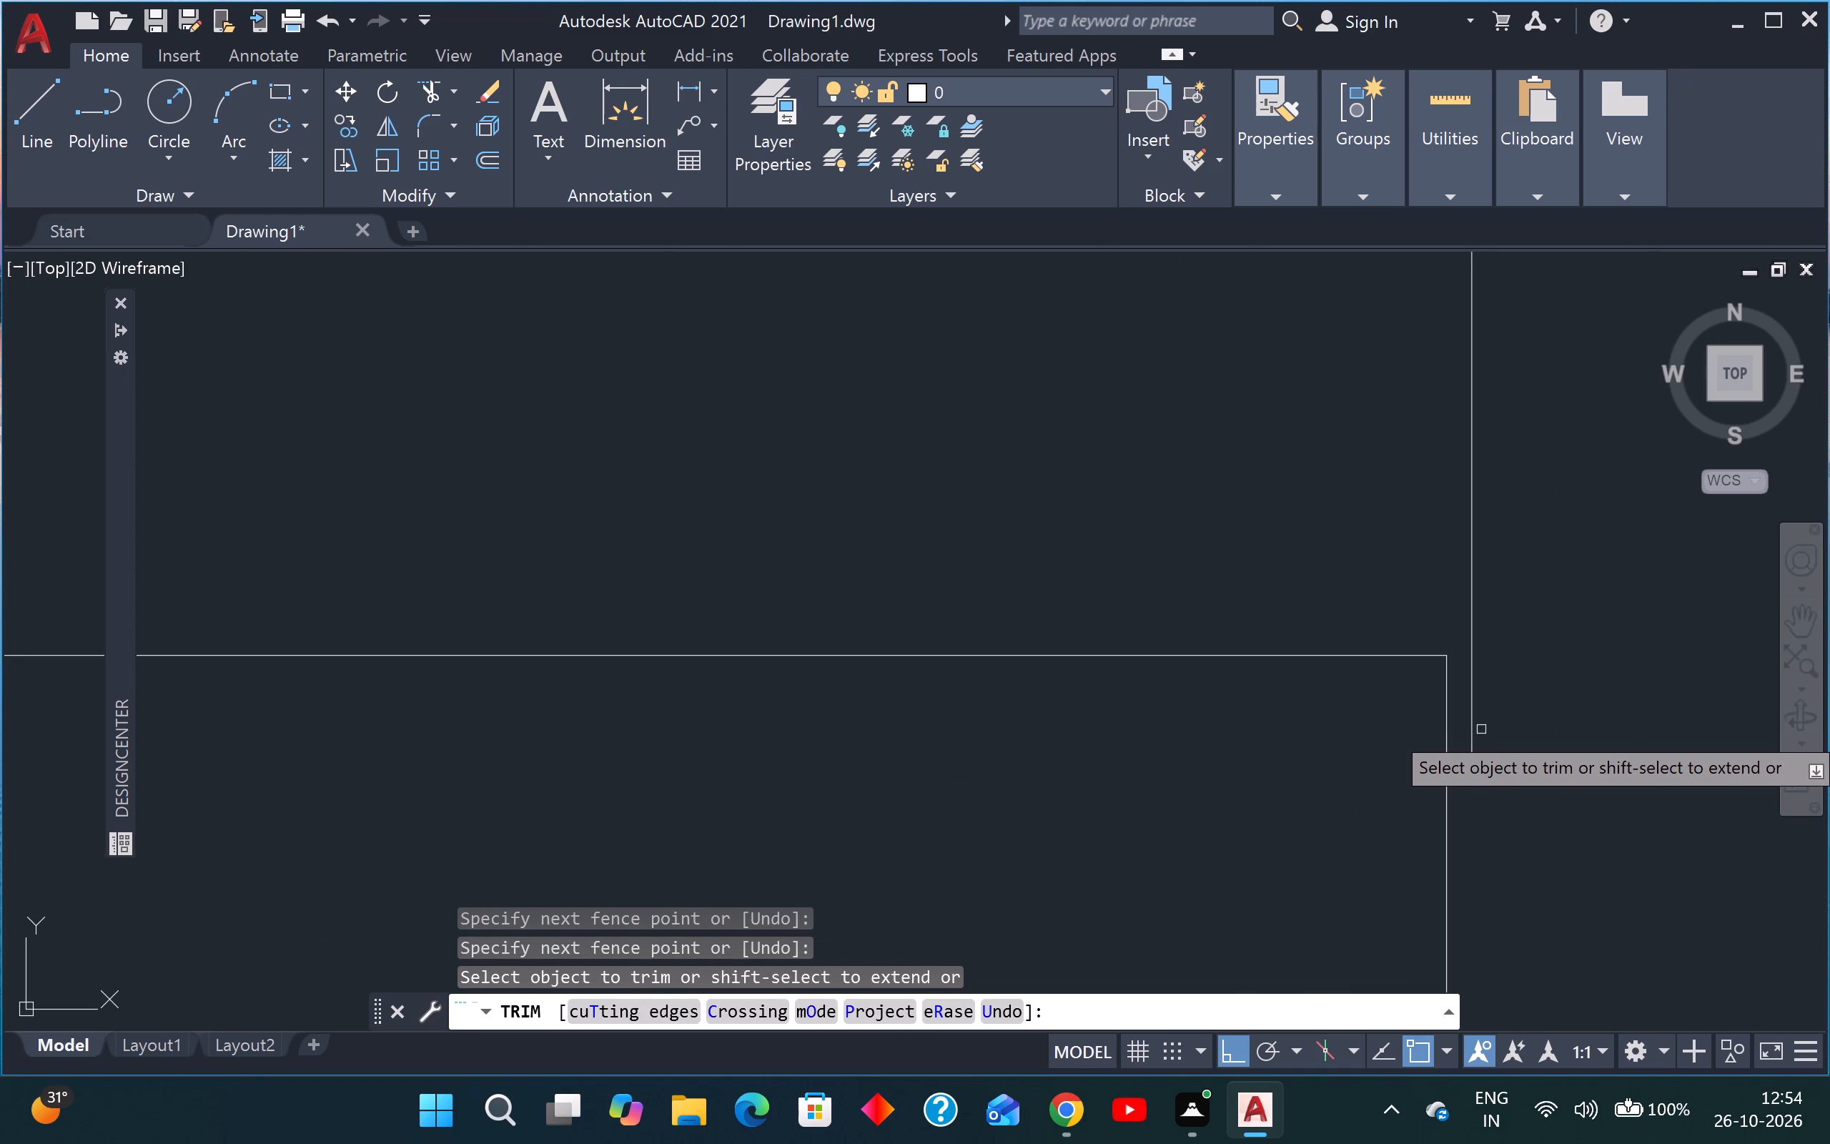
Trim the northern seat dividing line so that one line separates the sofa's two seats.
{"action": "scroll", "coordinate": [1478, 724], "scroll_direction": "down", "scroll_amount": 4}
{"action": "scroll", "coordinate": [1256, 646], "scroll_direction": "down", "scroll_amount": 4}
{"action": "scroll", "coordinate": [1247, 563], "scroll_direction": "up", "scroll_amount": 1}
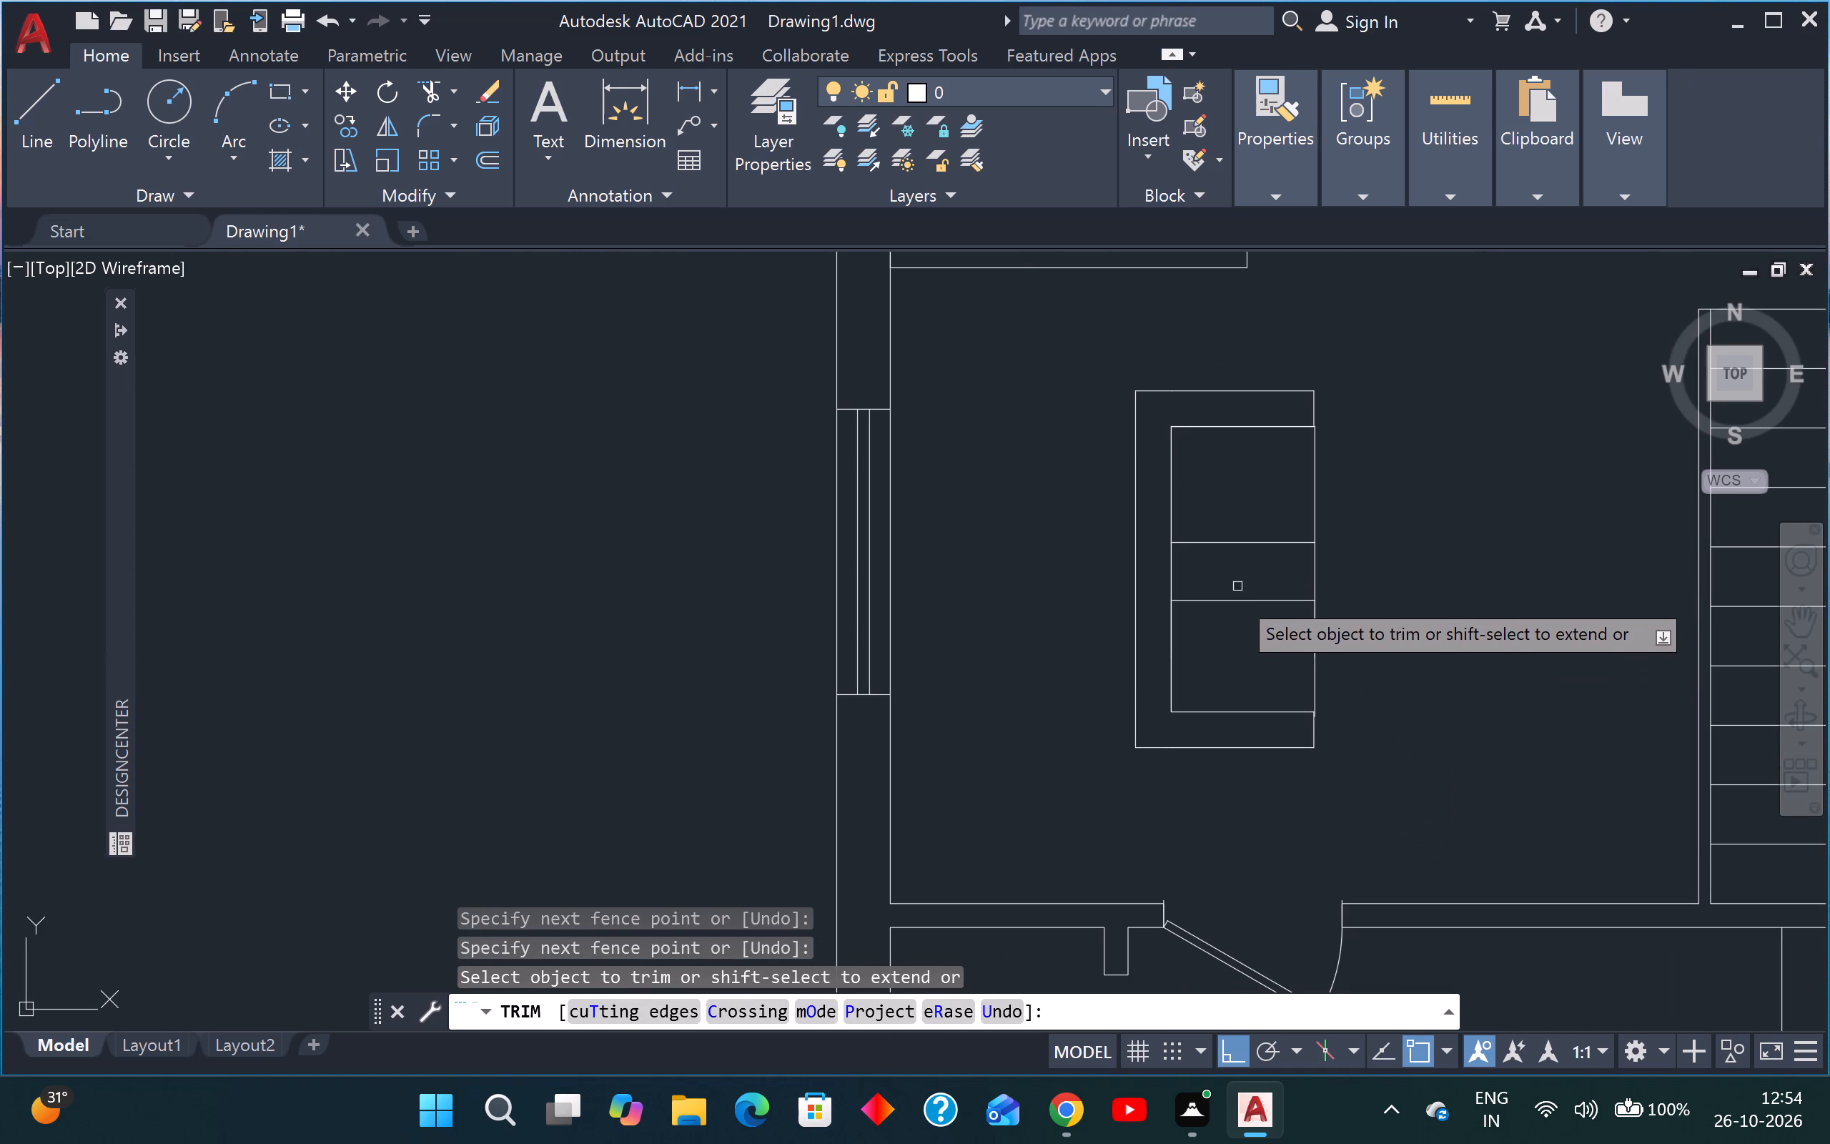
{"action": "left_click", "coordinate": [1277, 518]}
{"action": "left_click", "coordinate": [1267, 554]}
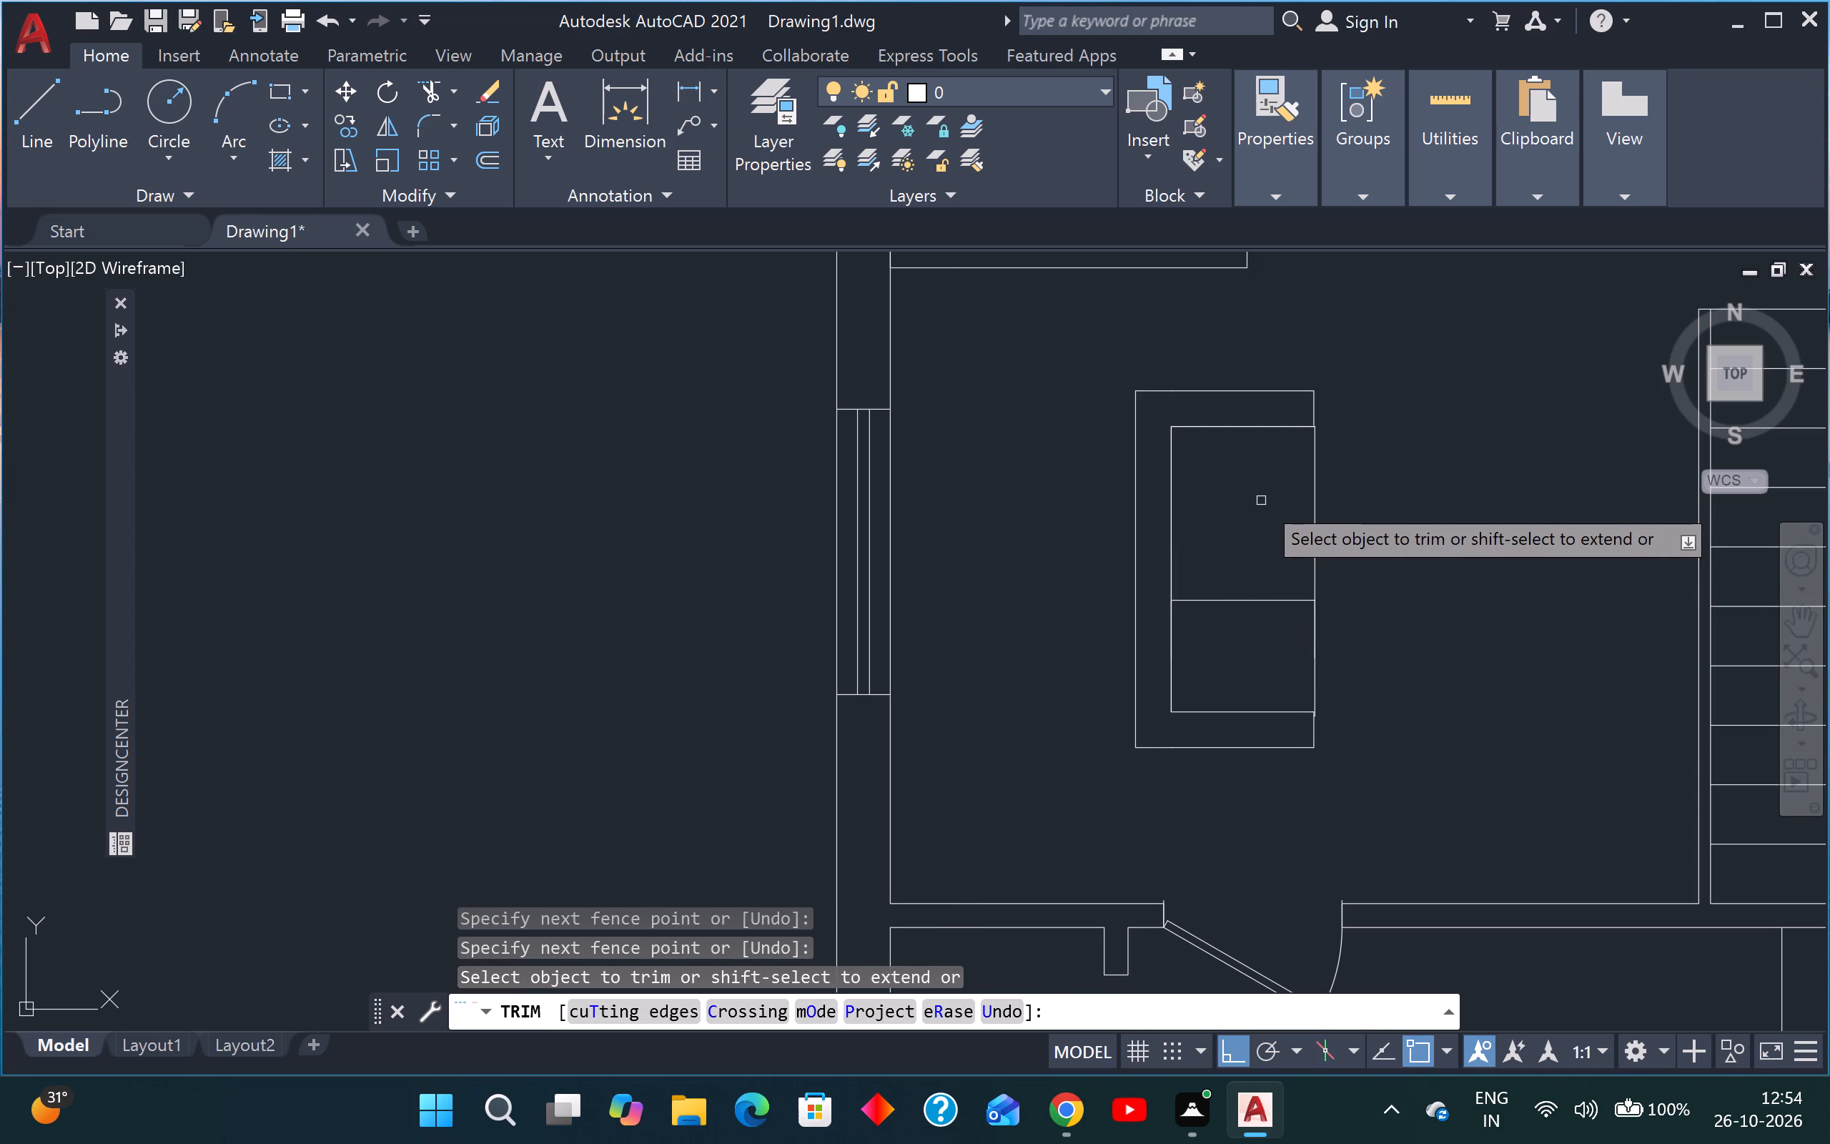
{"action": "key", "text": "Escape"}
{"action": "key", "text": "Escape"}
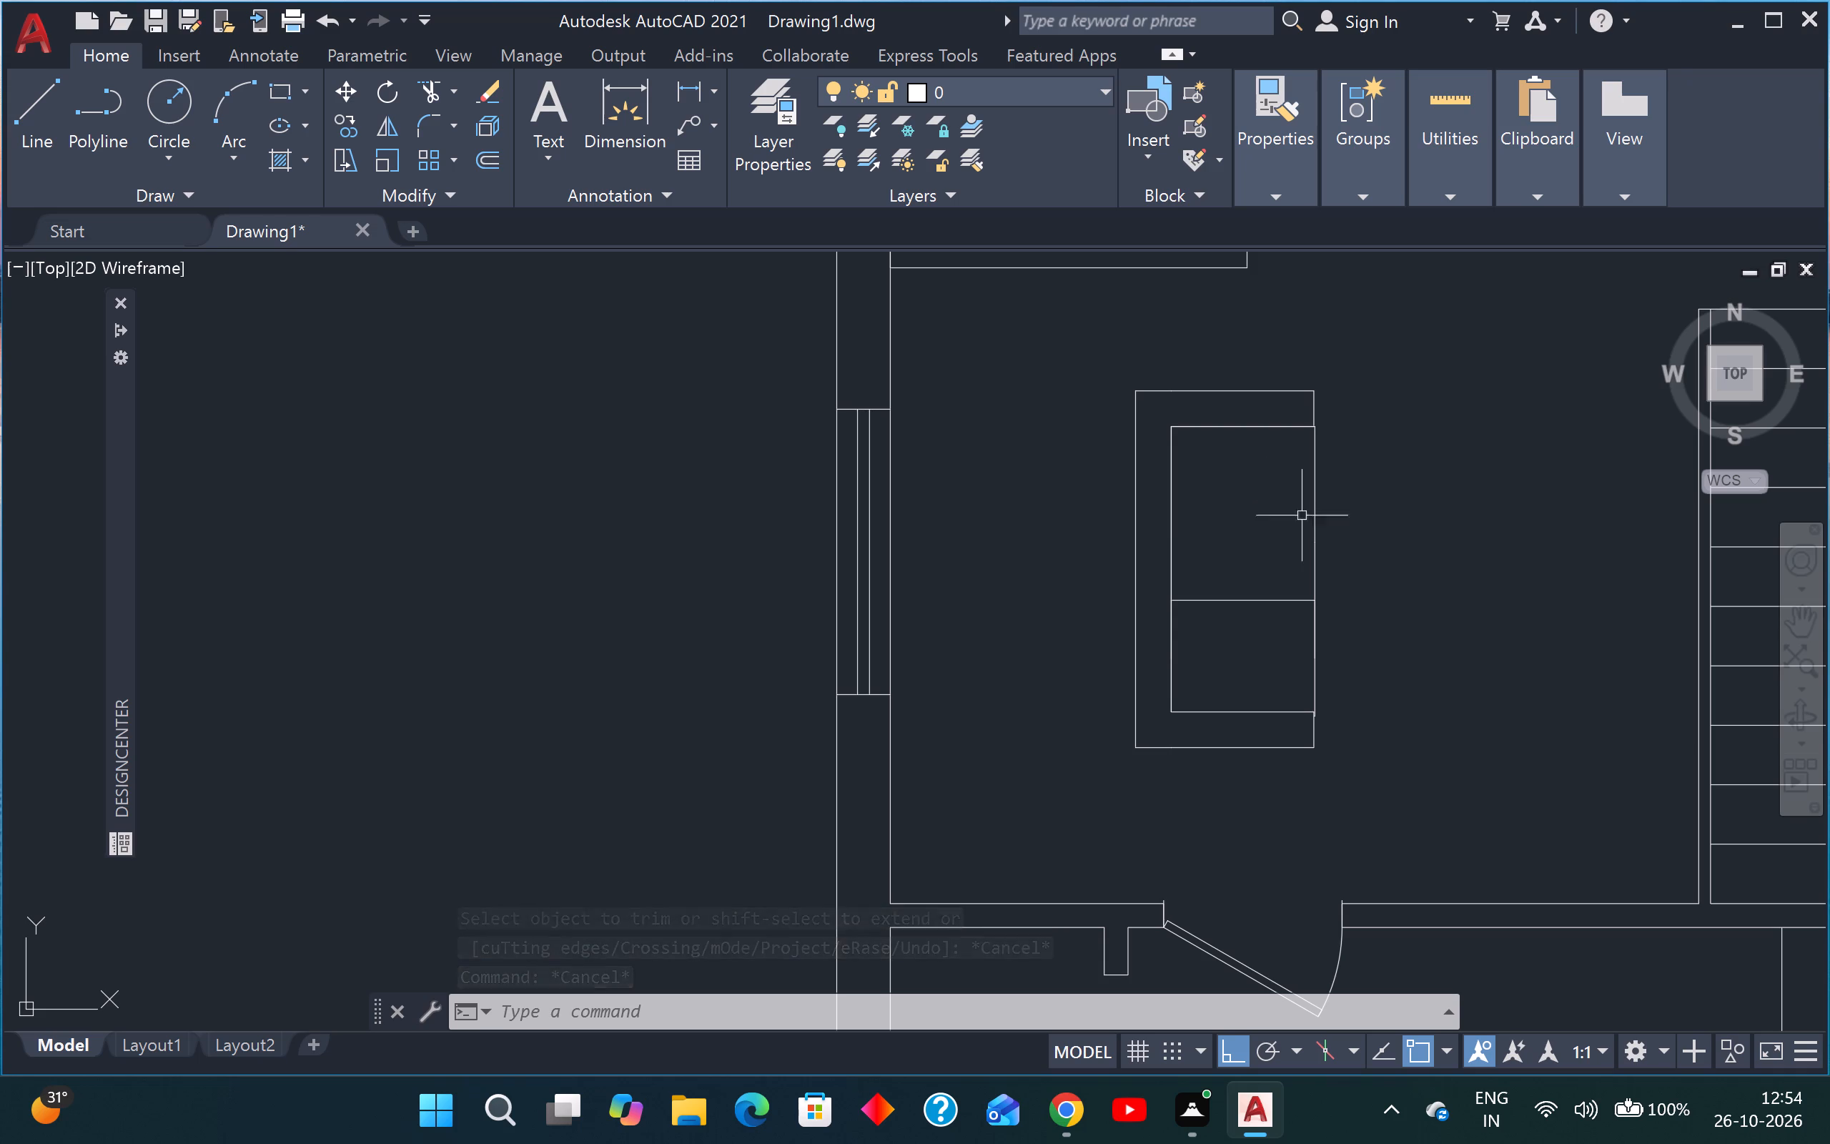
Move the whole sofa about 3'-5" southwest, close to the middle room's west wall, with Ortho off.
{"action": "scroll", "coordinate": [1061, 420], "scroll_direction": "down", "scroll_amount": 4}
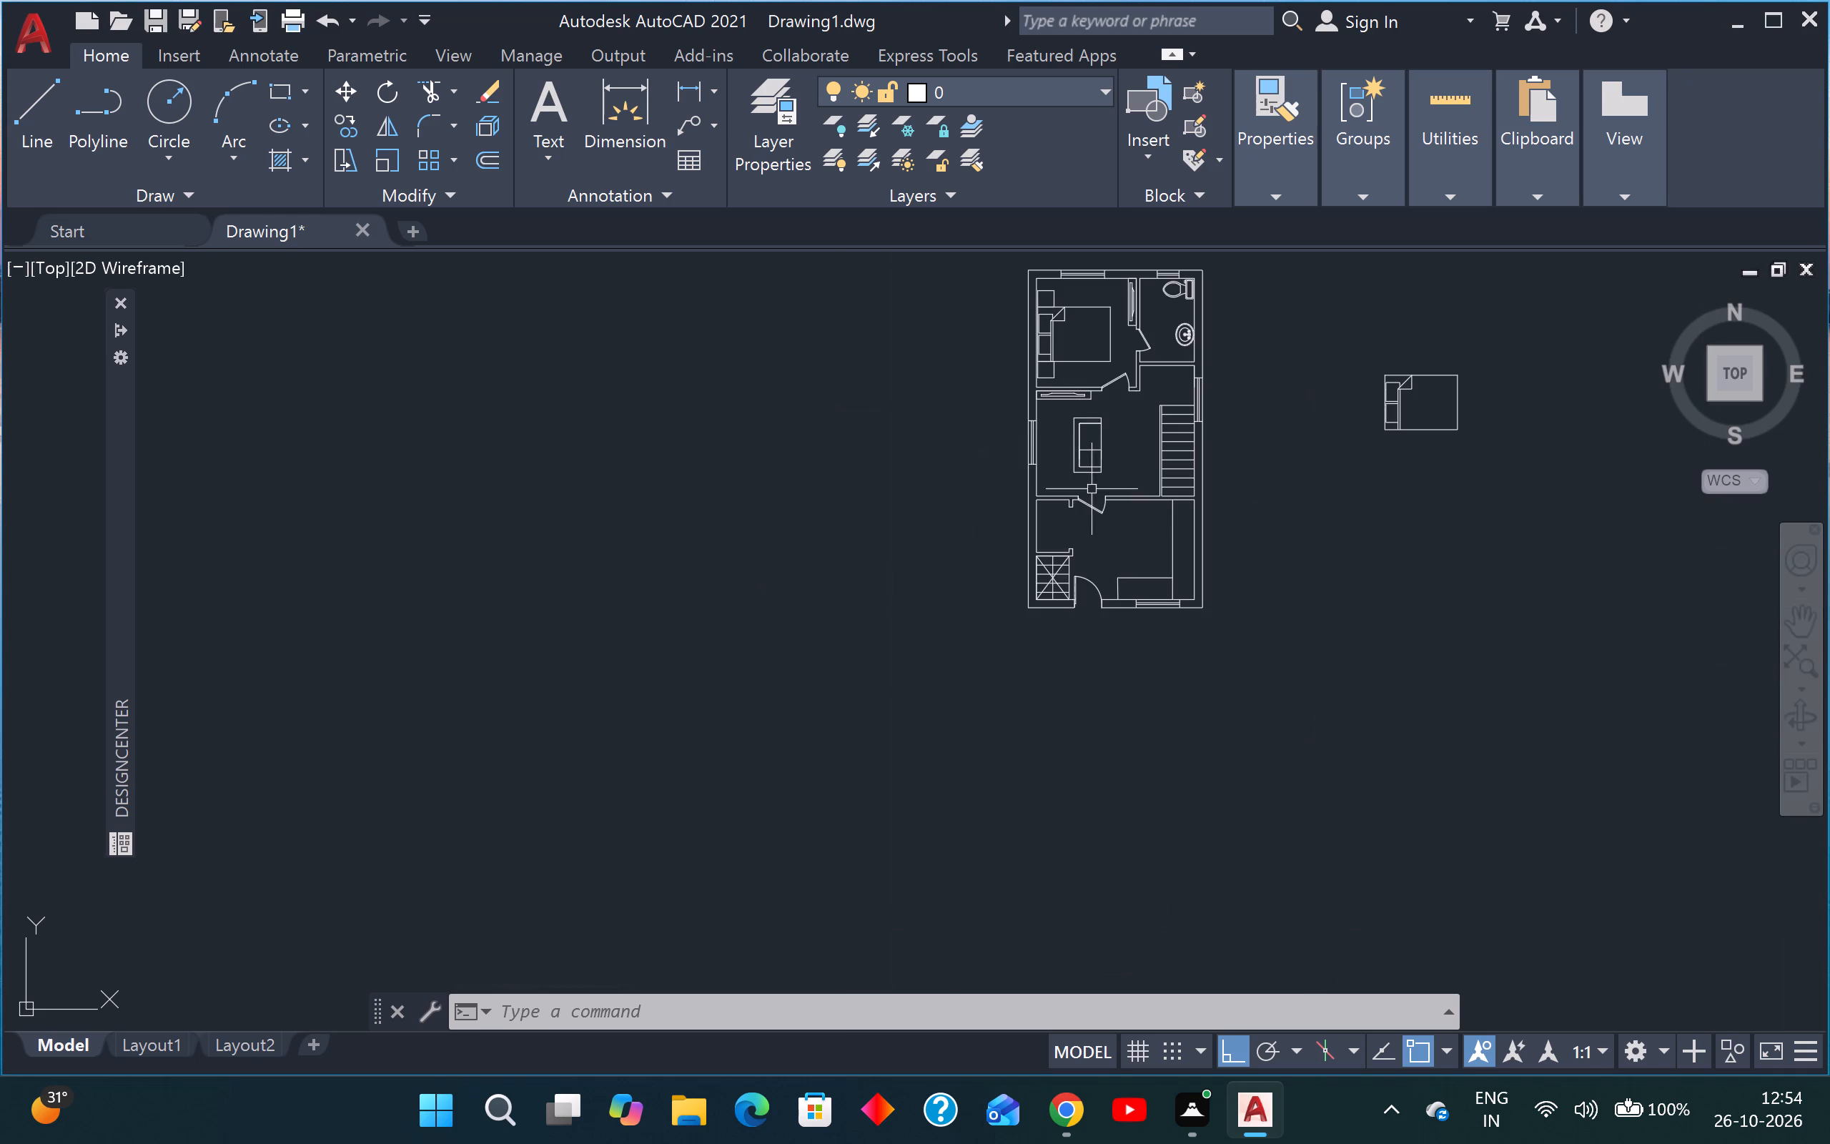
{"action": "scroll", "coordinate": [1109, 490], "scroll_direction": "up", "scroll_amount": 2}
{"action": "scroll", "coordinate": [1090, 420], "scroll_direction": "up", "scroll_amount": 1}
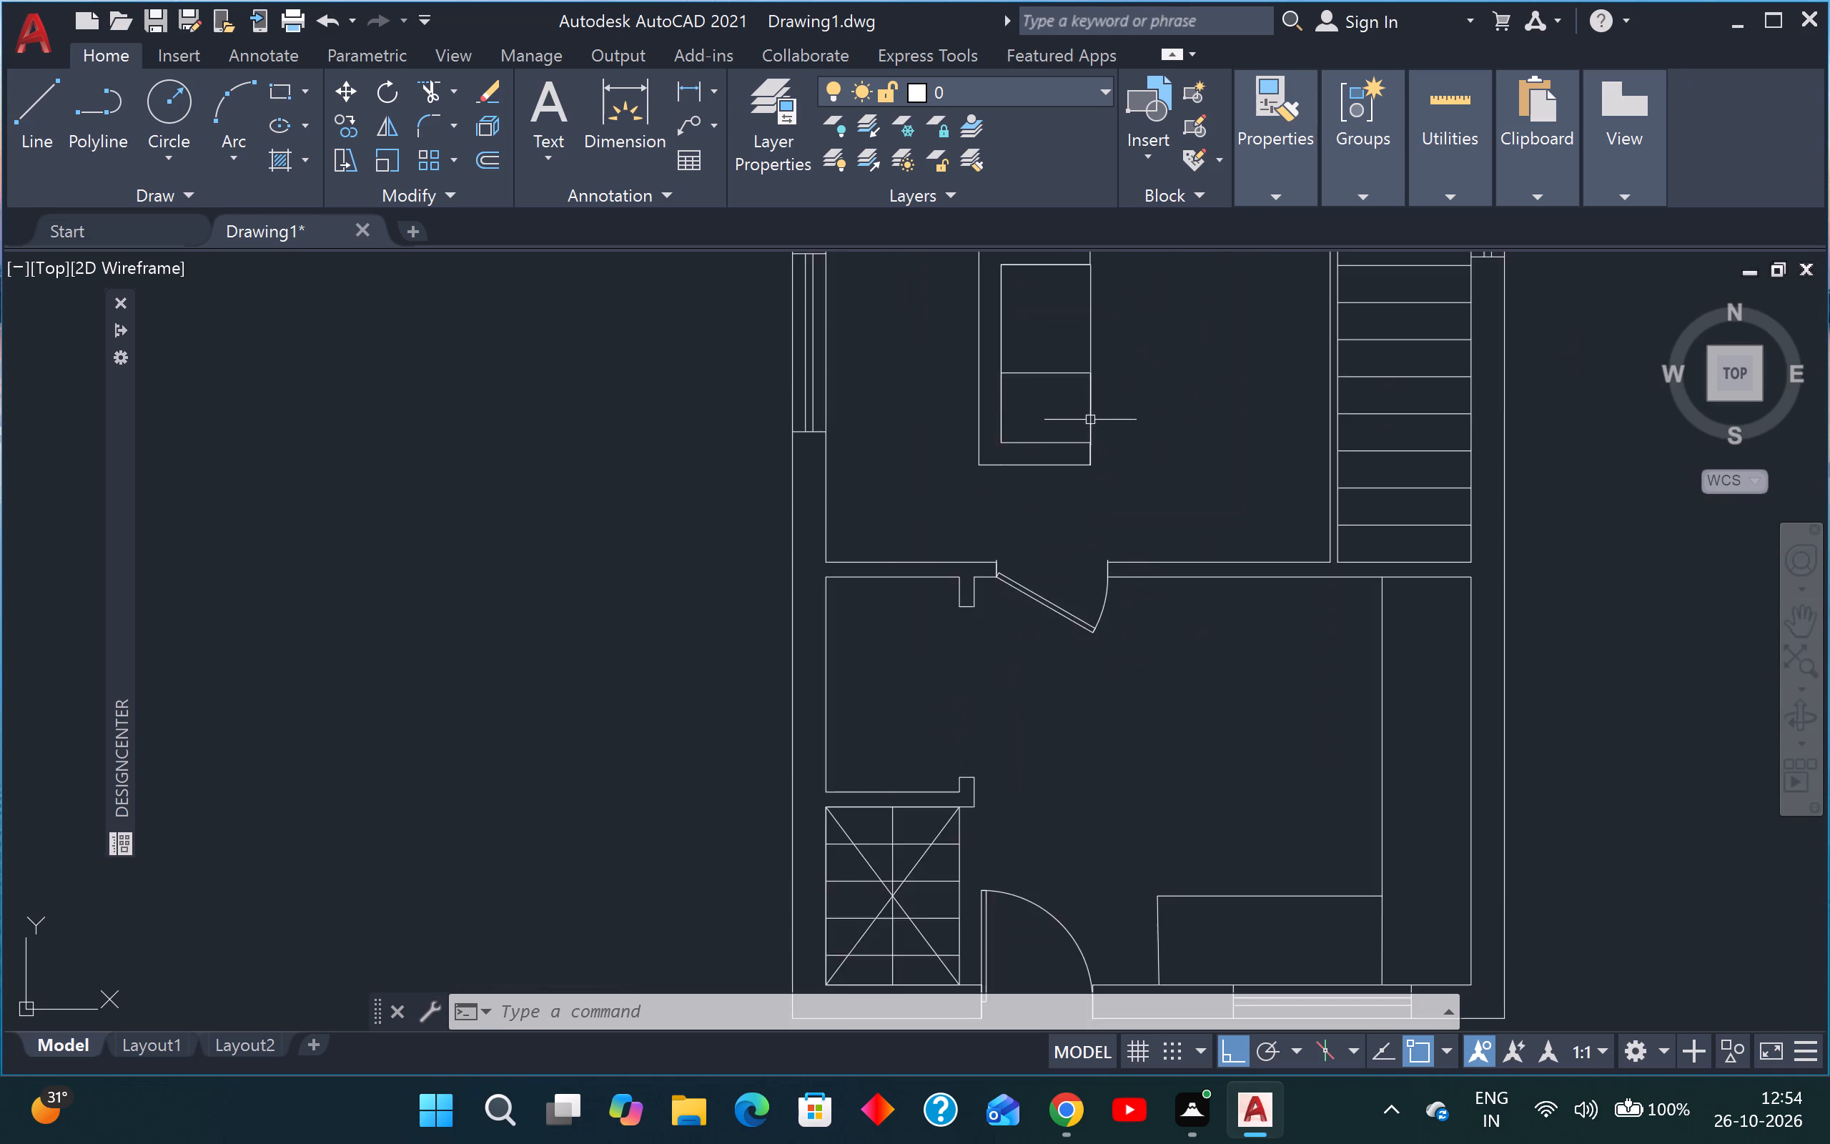
{"action": "scroll", "coordinate": [1090, 420], "scroll_direction": "down", "scroll_amount": 2}
{"action": "scroll", "coordinate": [1102, 347], "scroll_direction": "up", "scroll_amount": 1}
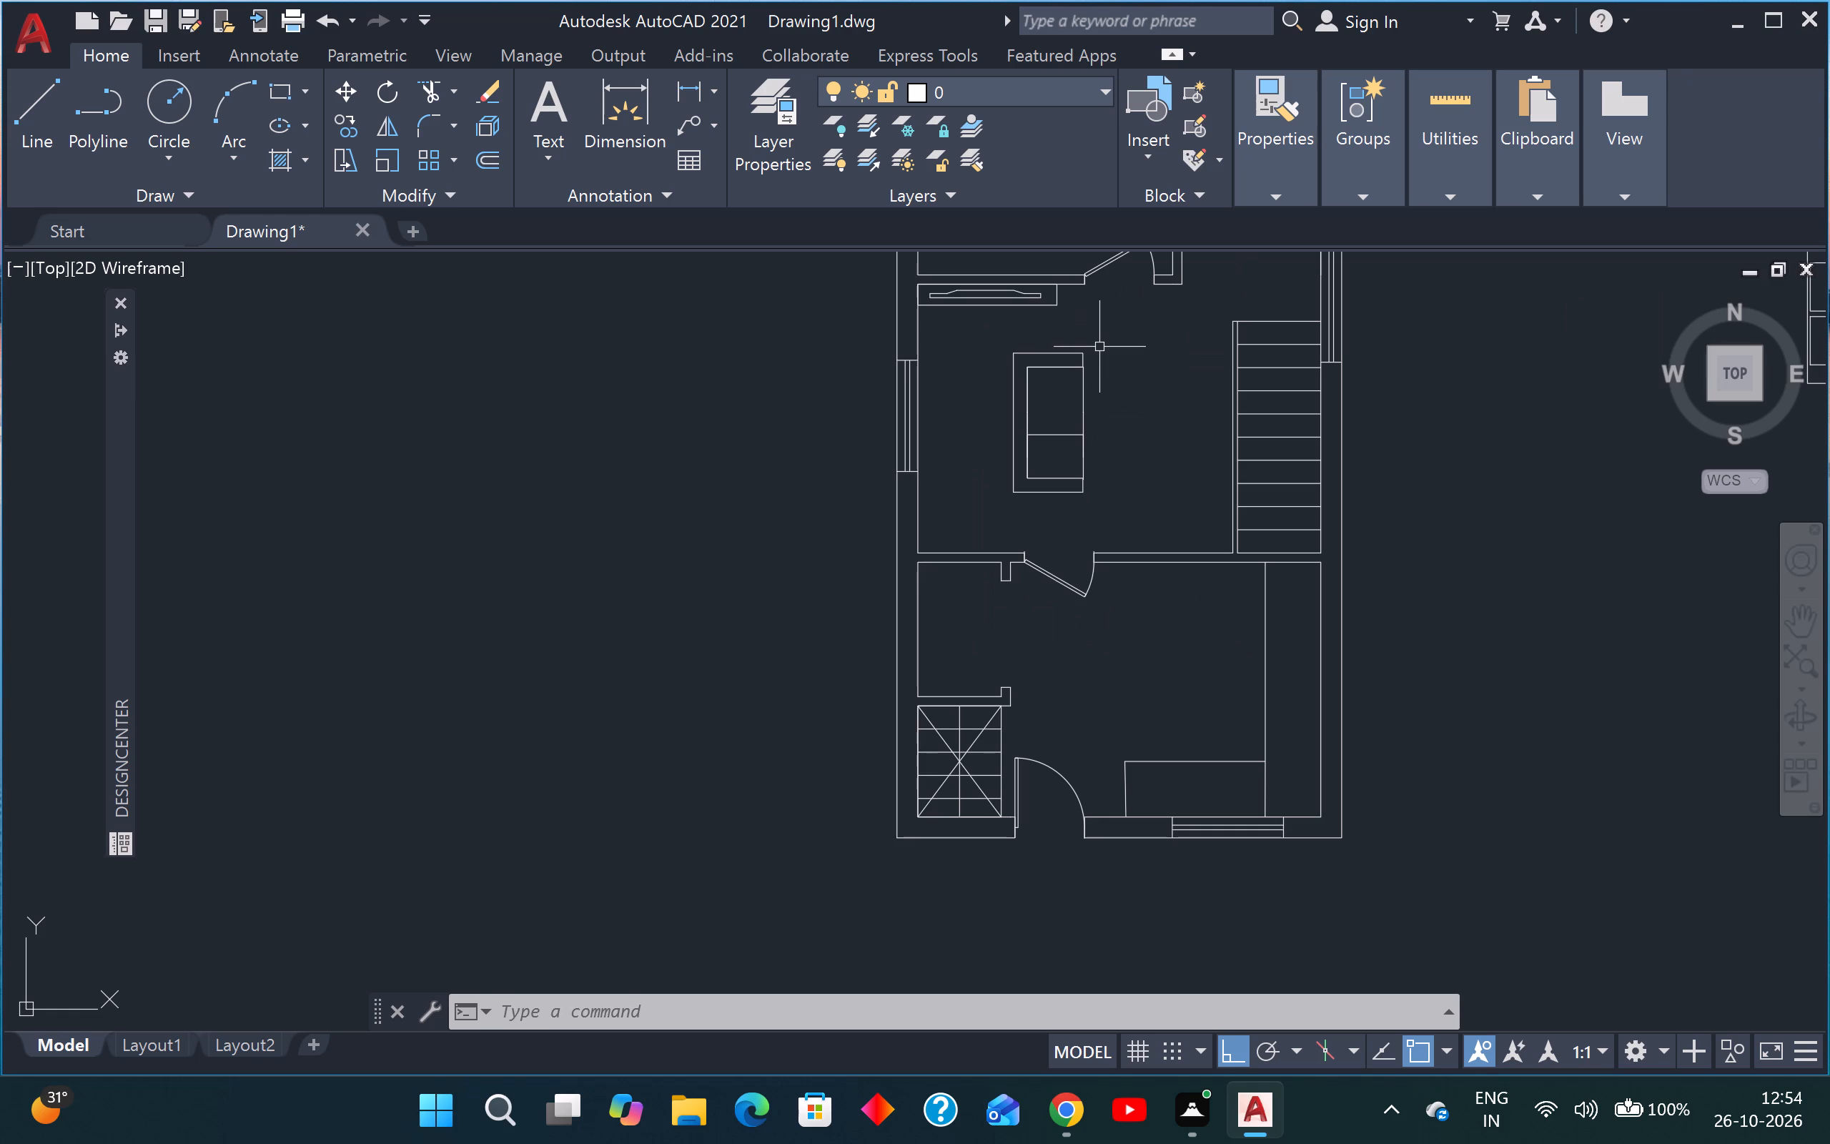
{"action": "left_click", "coordinate": [1099, 345]}
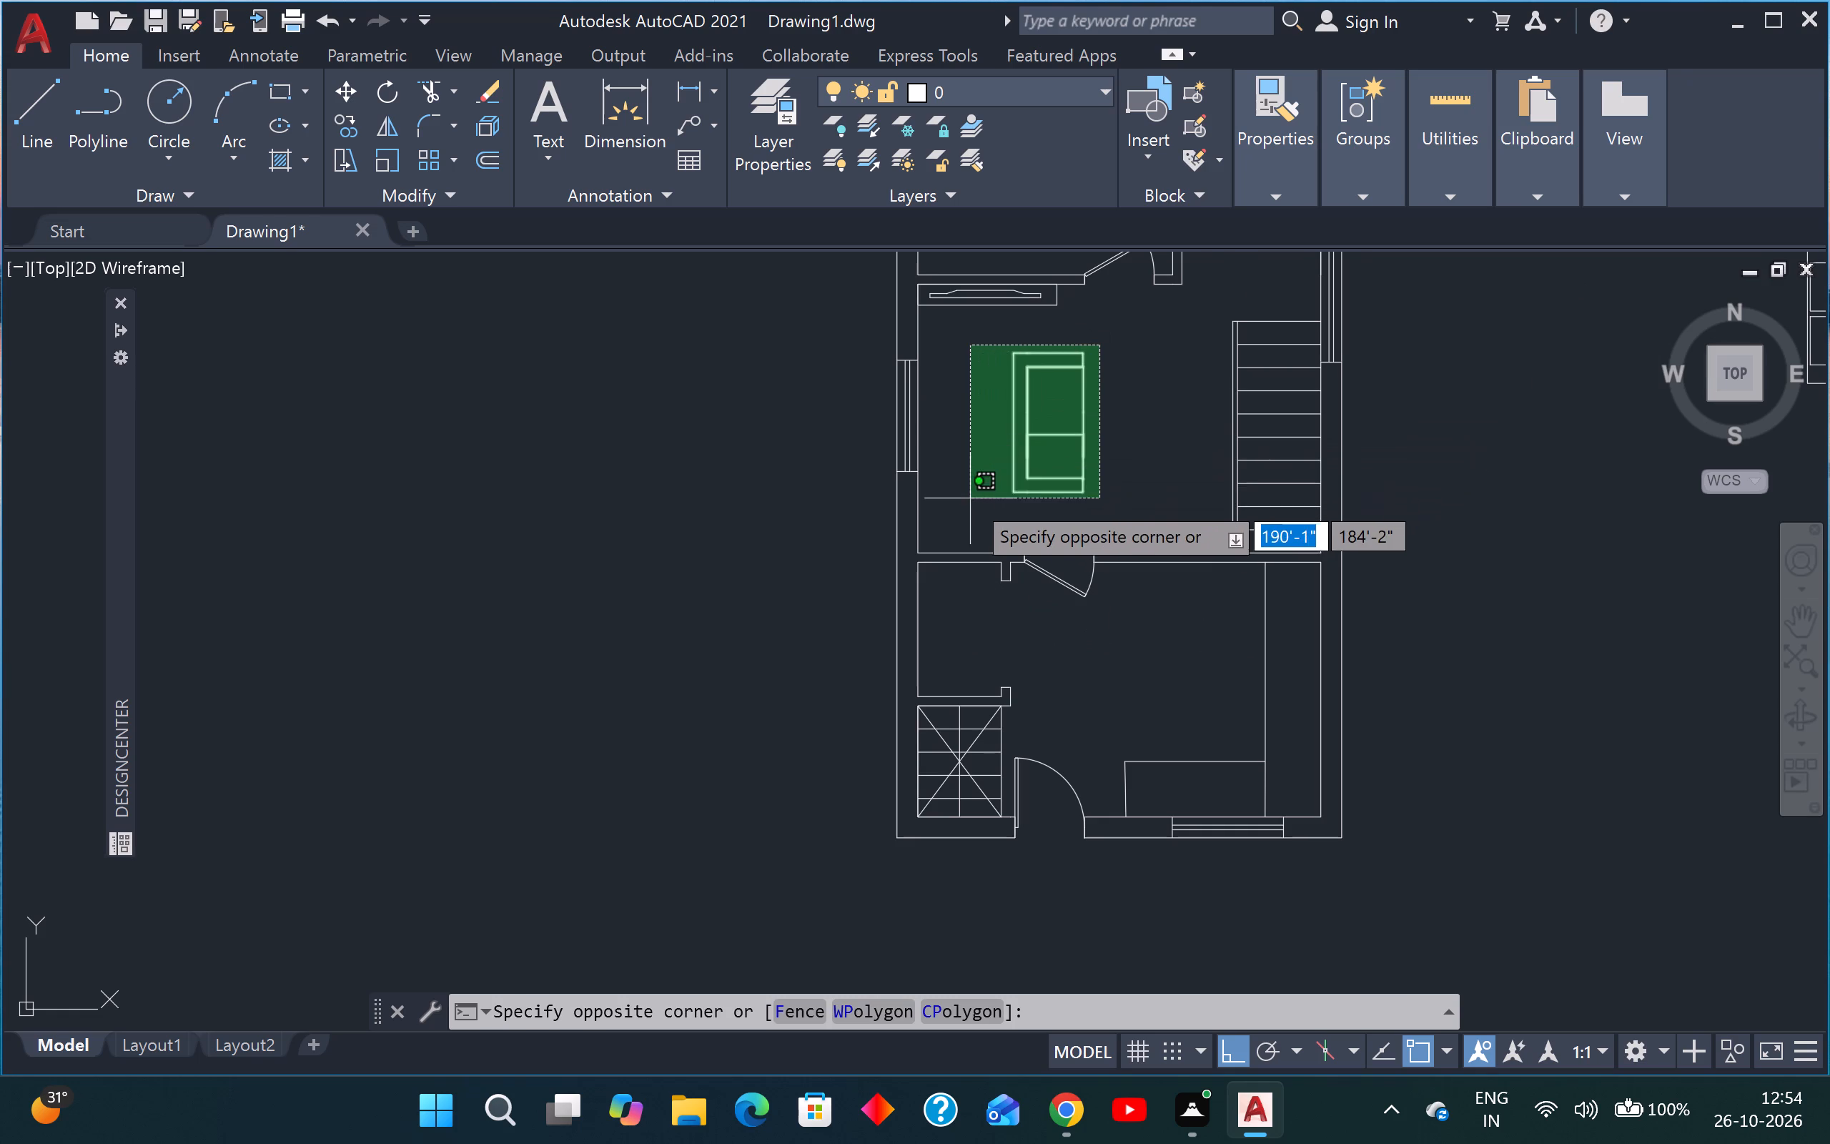
{"action": "left_click", "coordinate": [977, 506]}
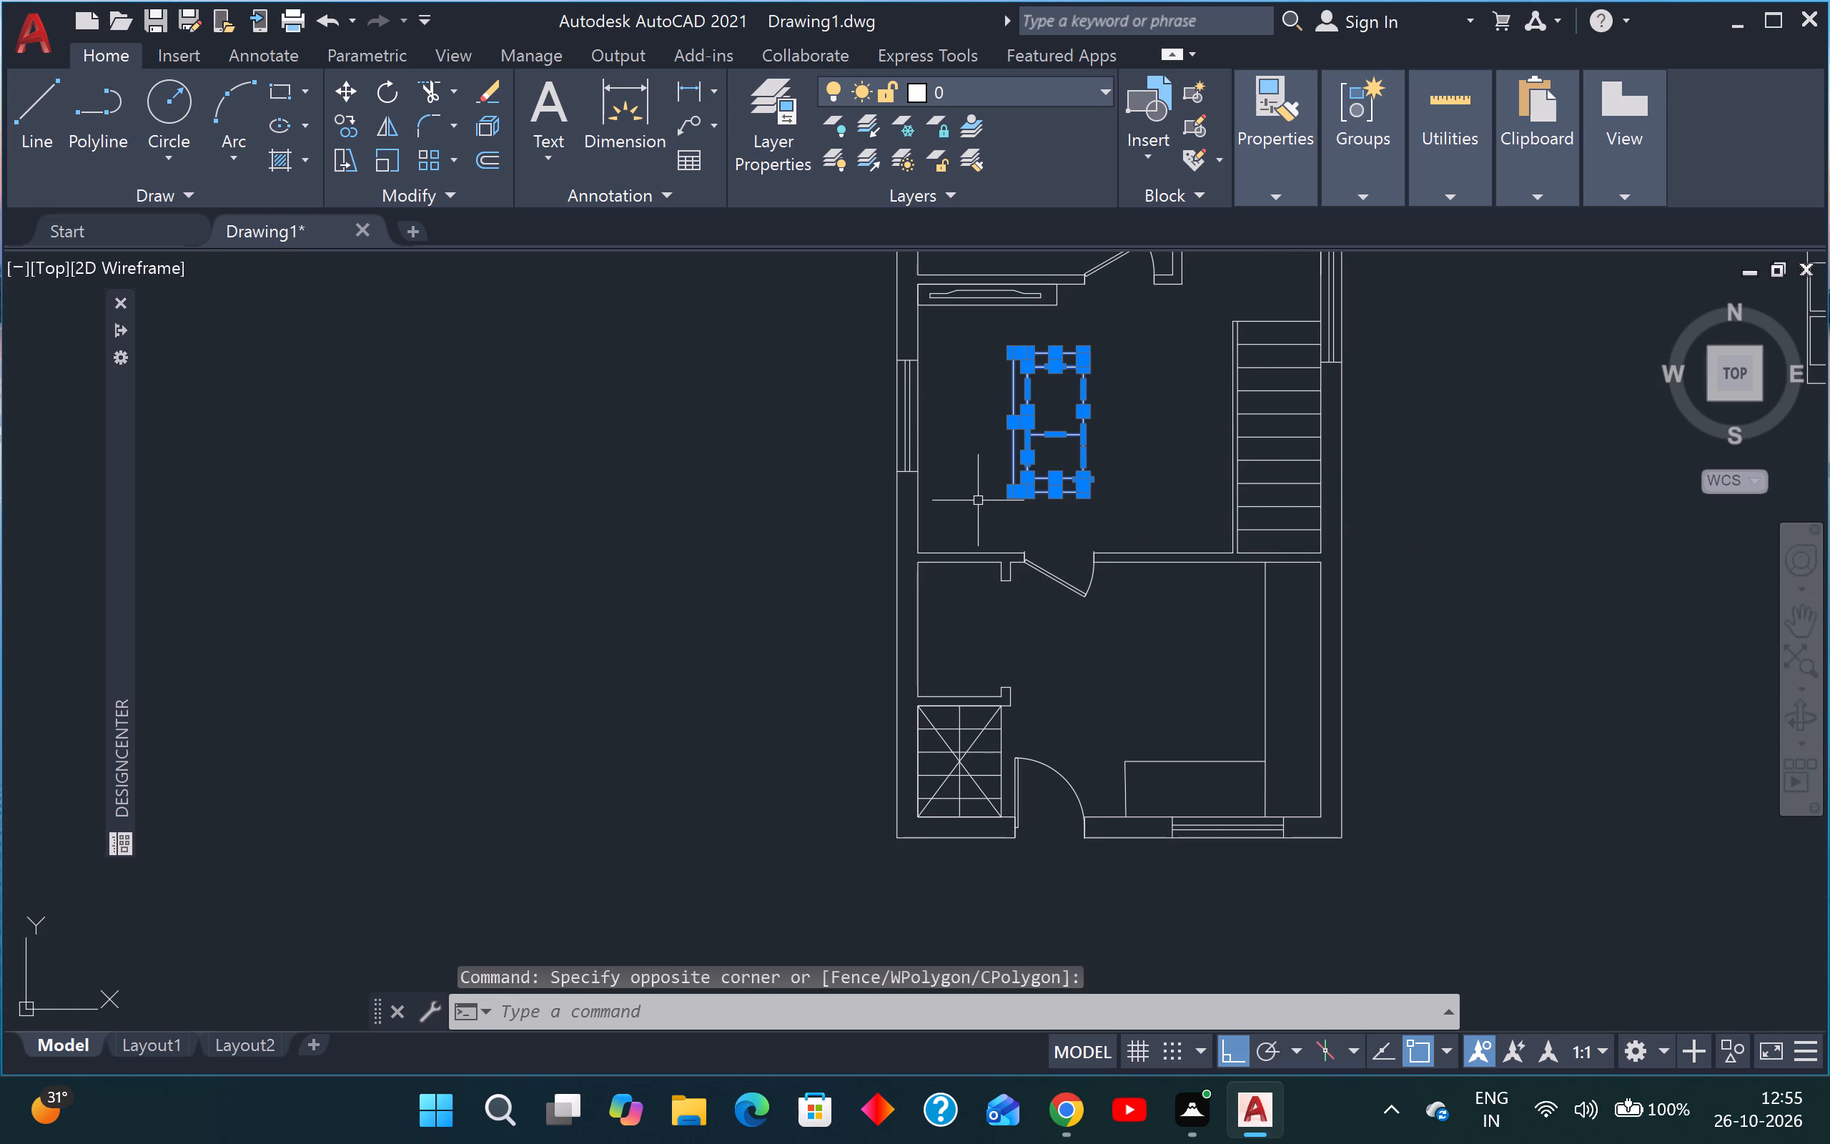
{"action": "key", "text": "m"}
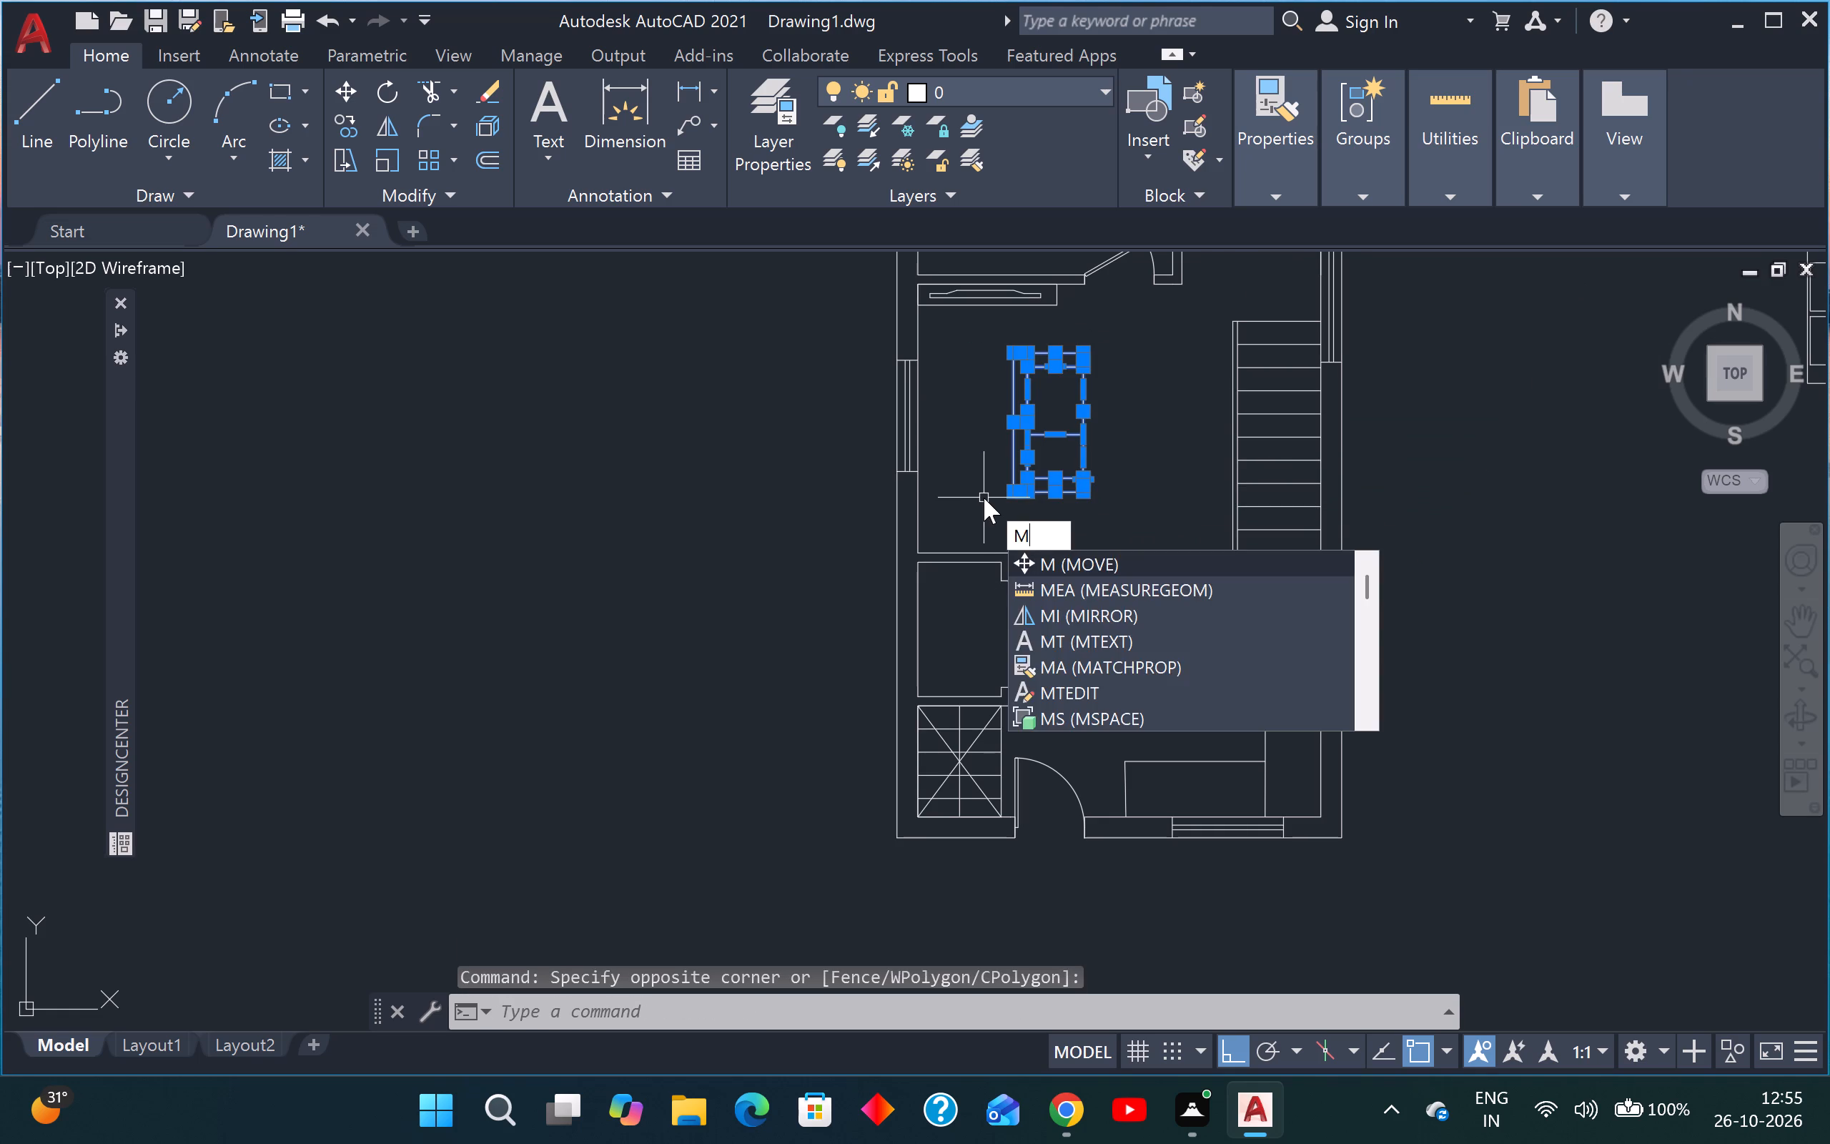
{"action": "key", "text": "space"}
{"action": "left_click", "coordinate": [1062, 437]}
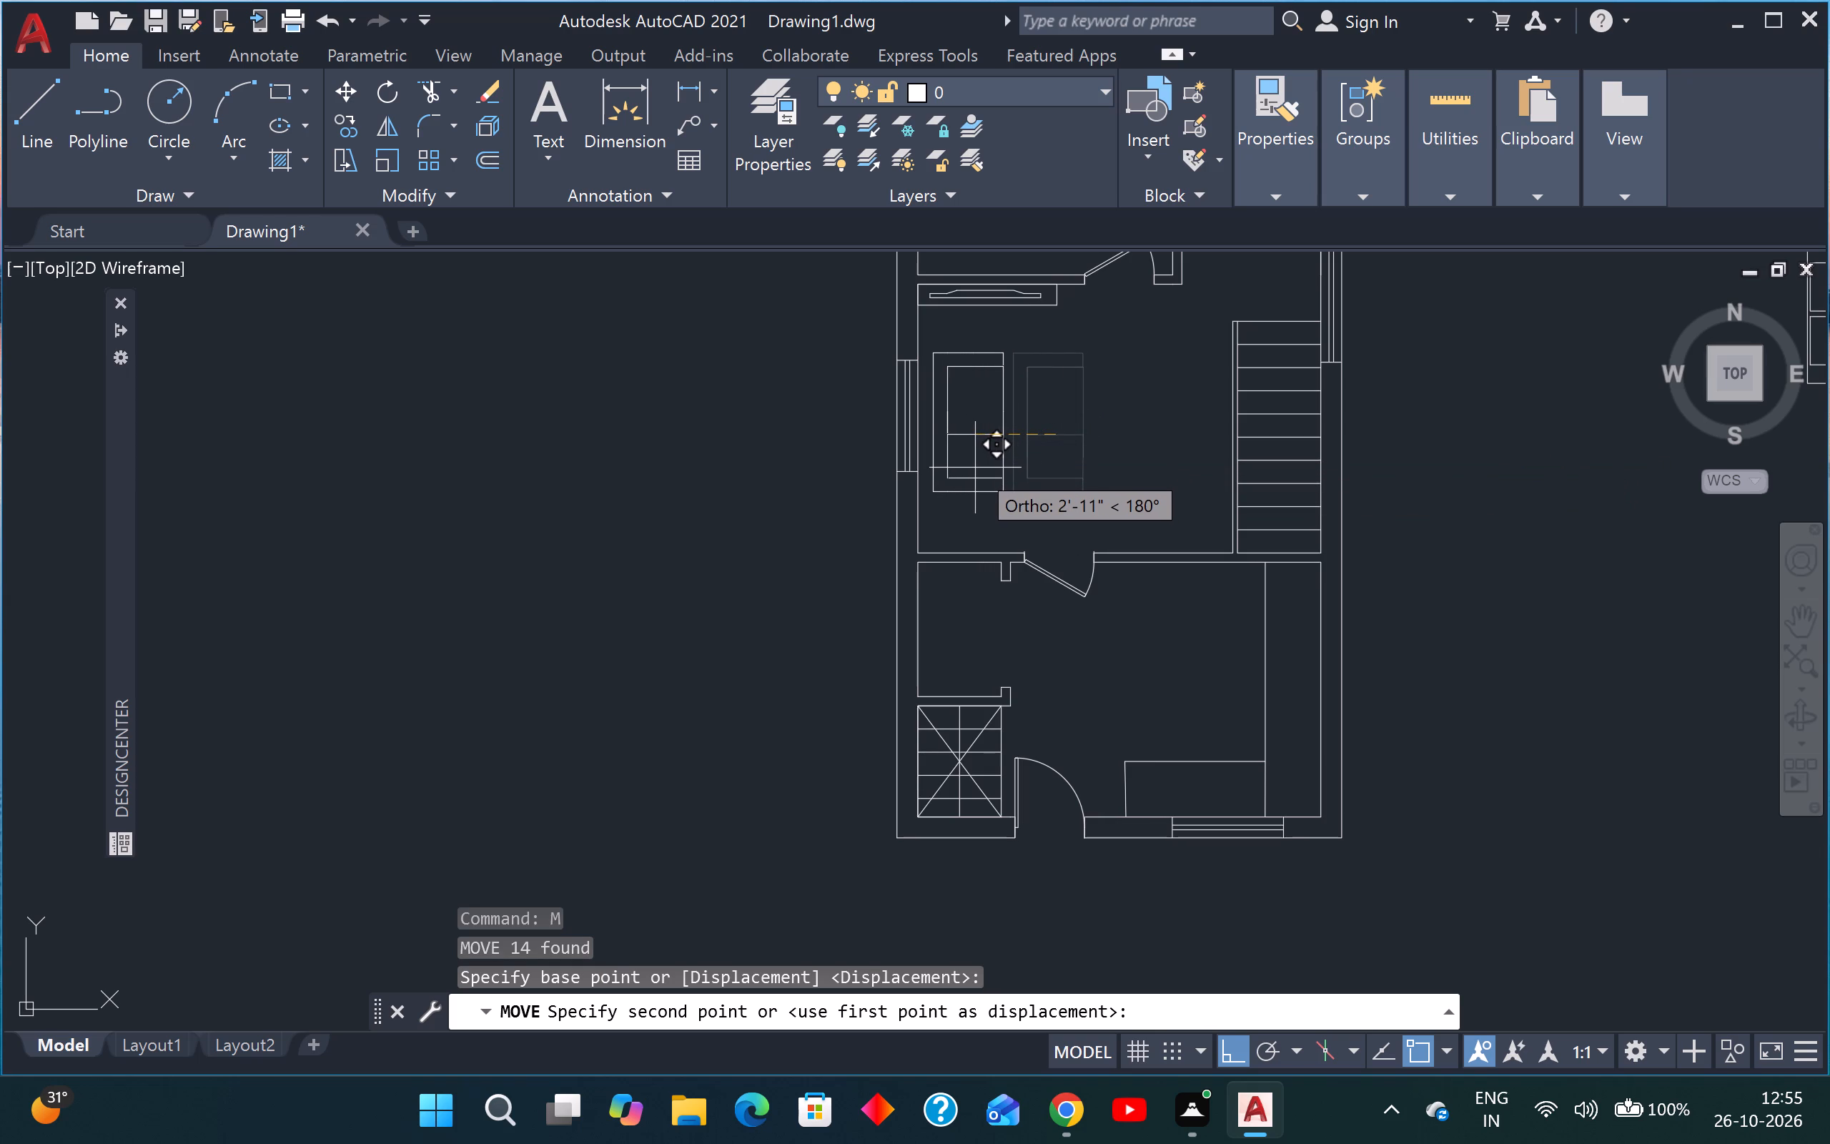
{"action": "key", "text": "F8"}
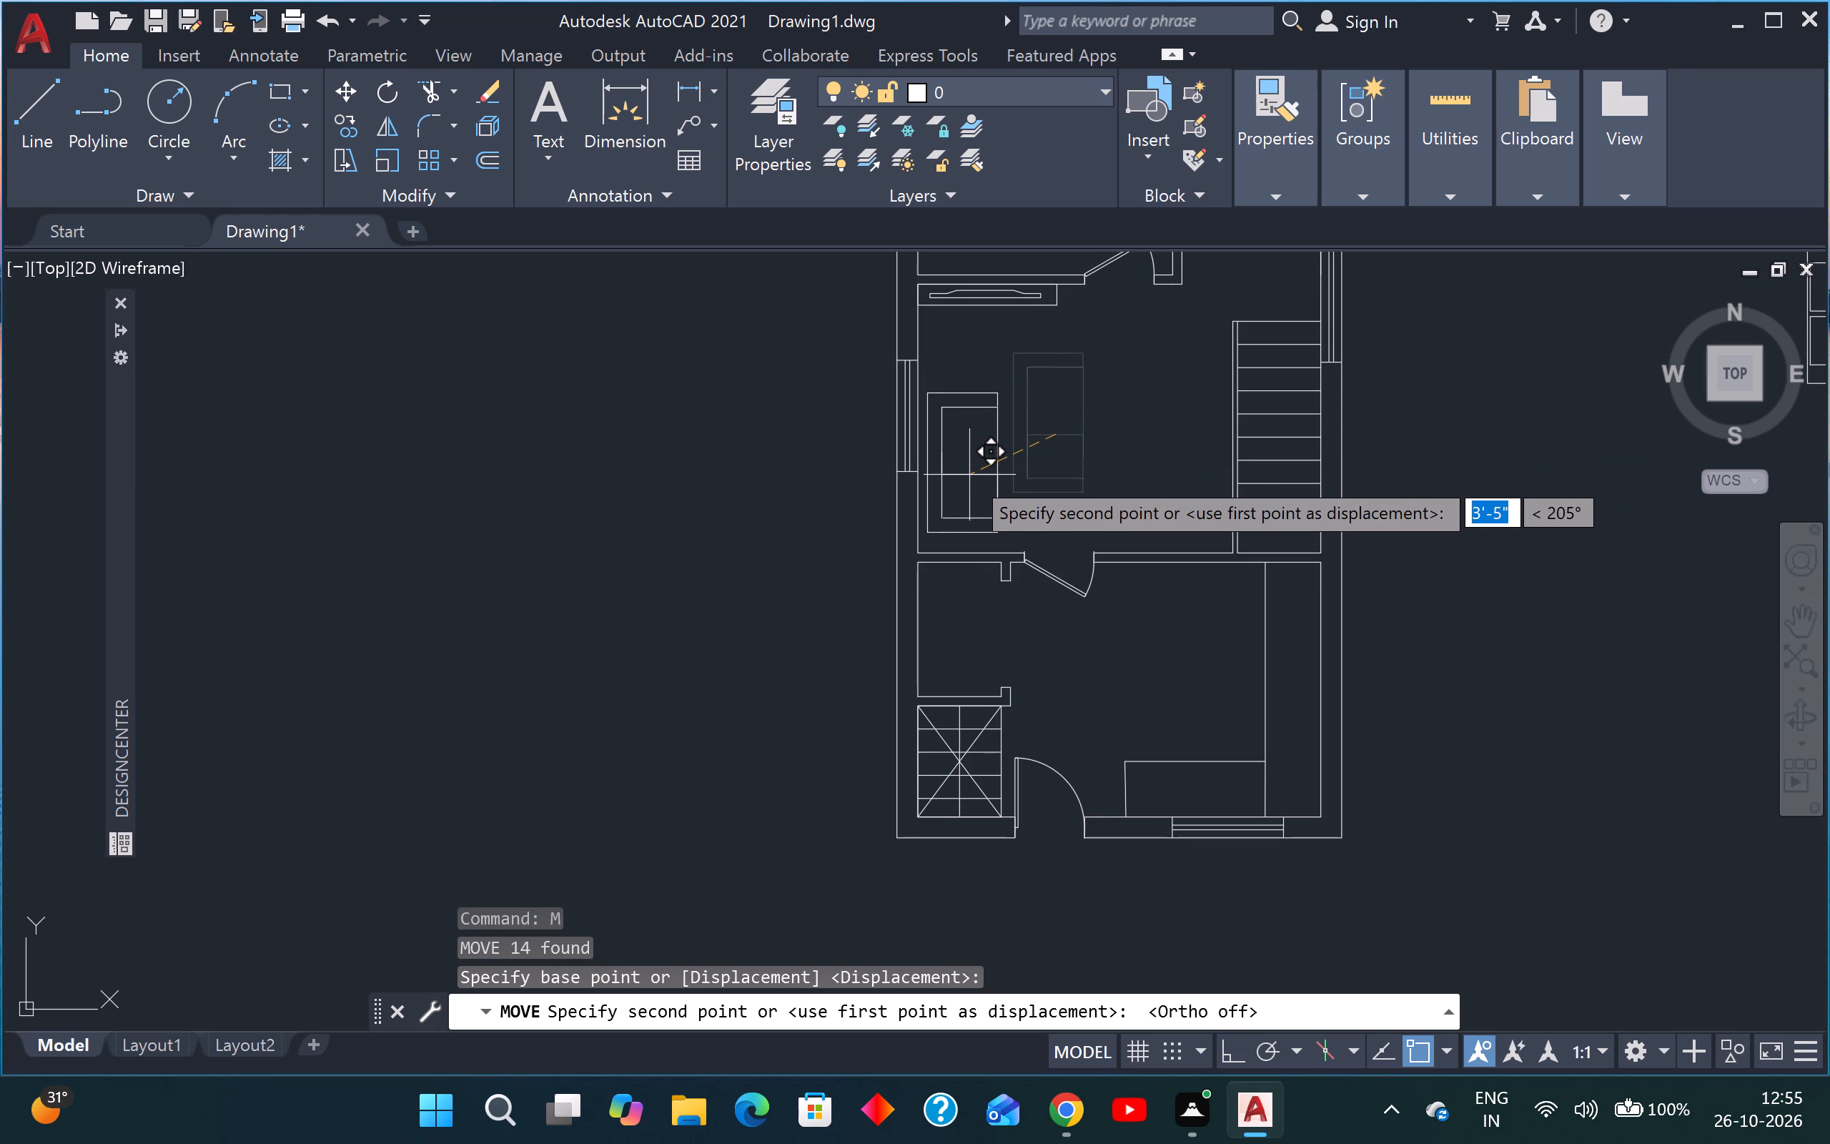
{"action": "left_click", "coordinate": [968, 476]}
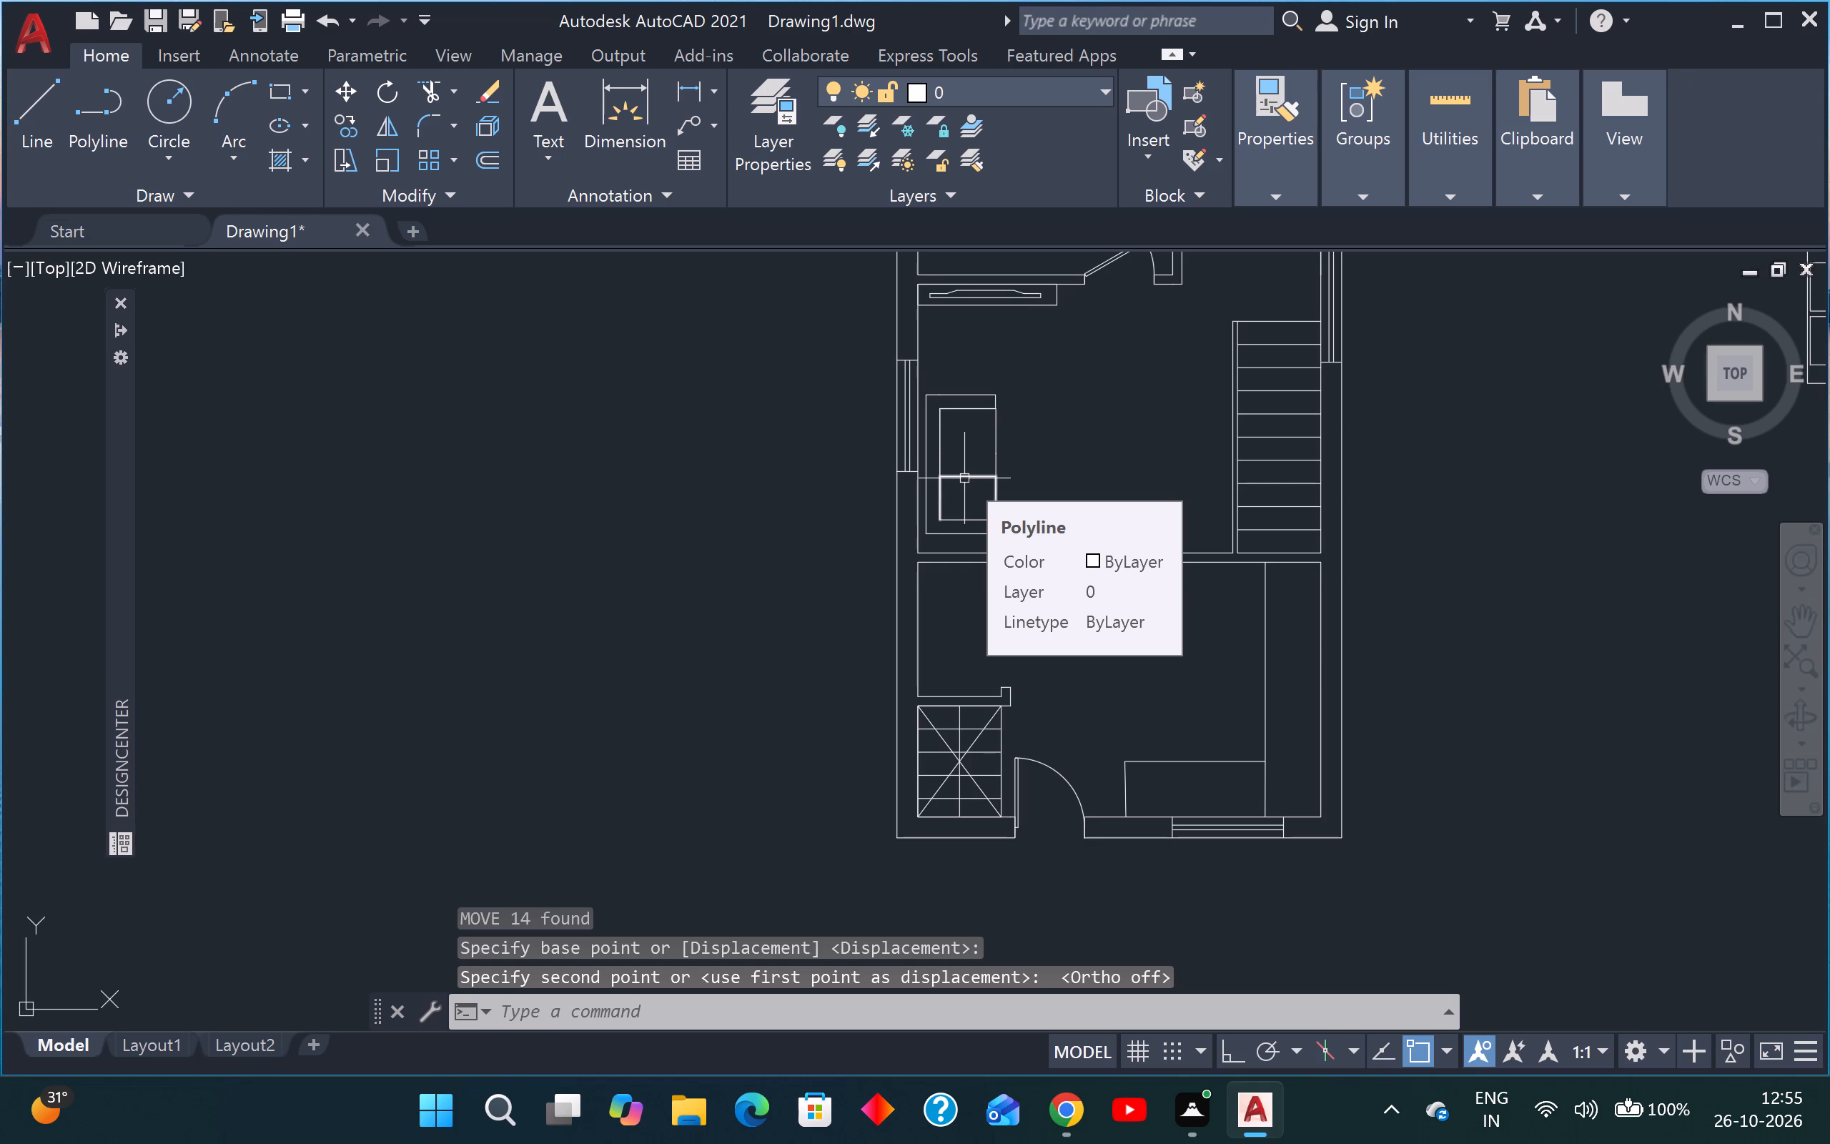
{"action": "key", "text": "Escape"}
{"action": "key", "text": "Escape"}
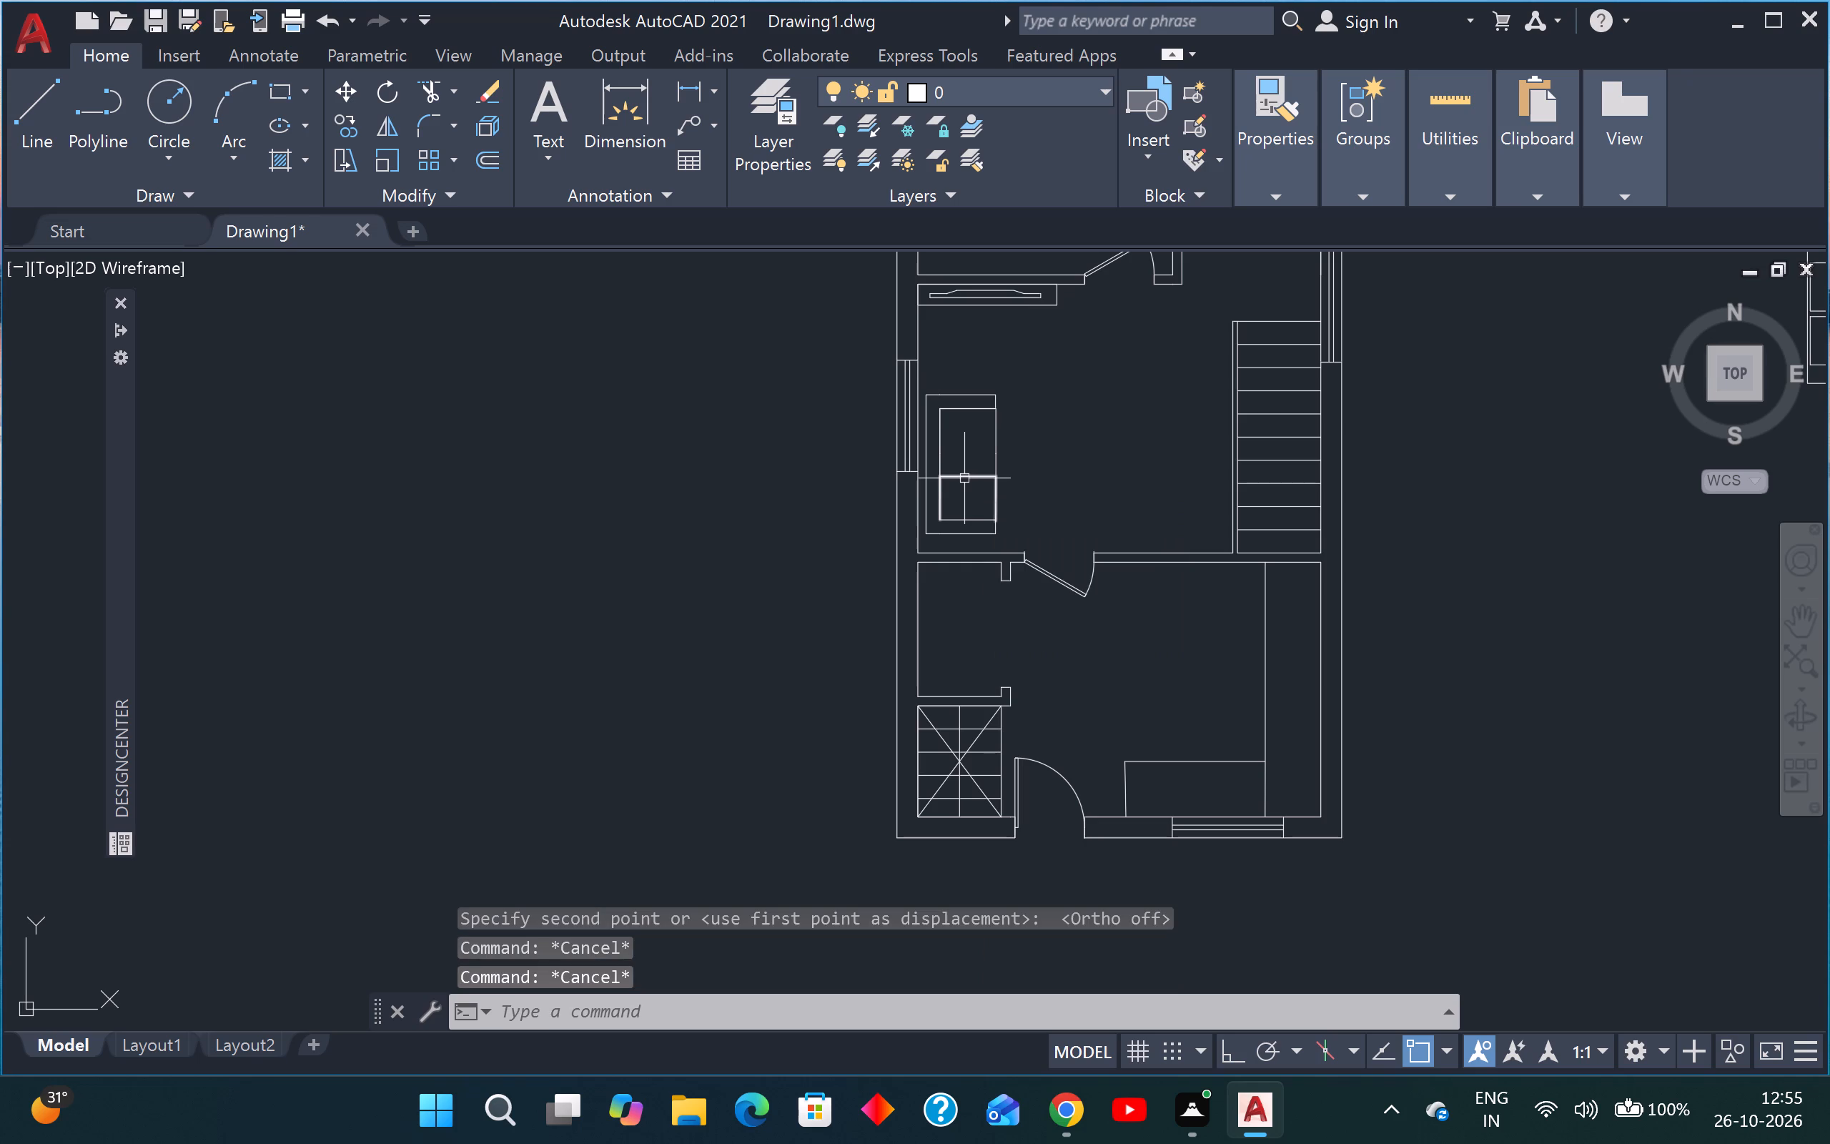
Draw a rug rectangle about 4'-6" by 6' in the middle room, overlapping the sofa's east side.
{"action": "type", "text": "rec"}
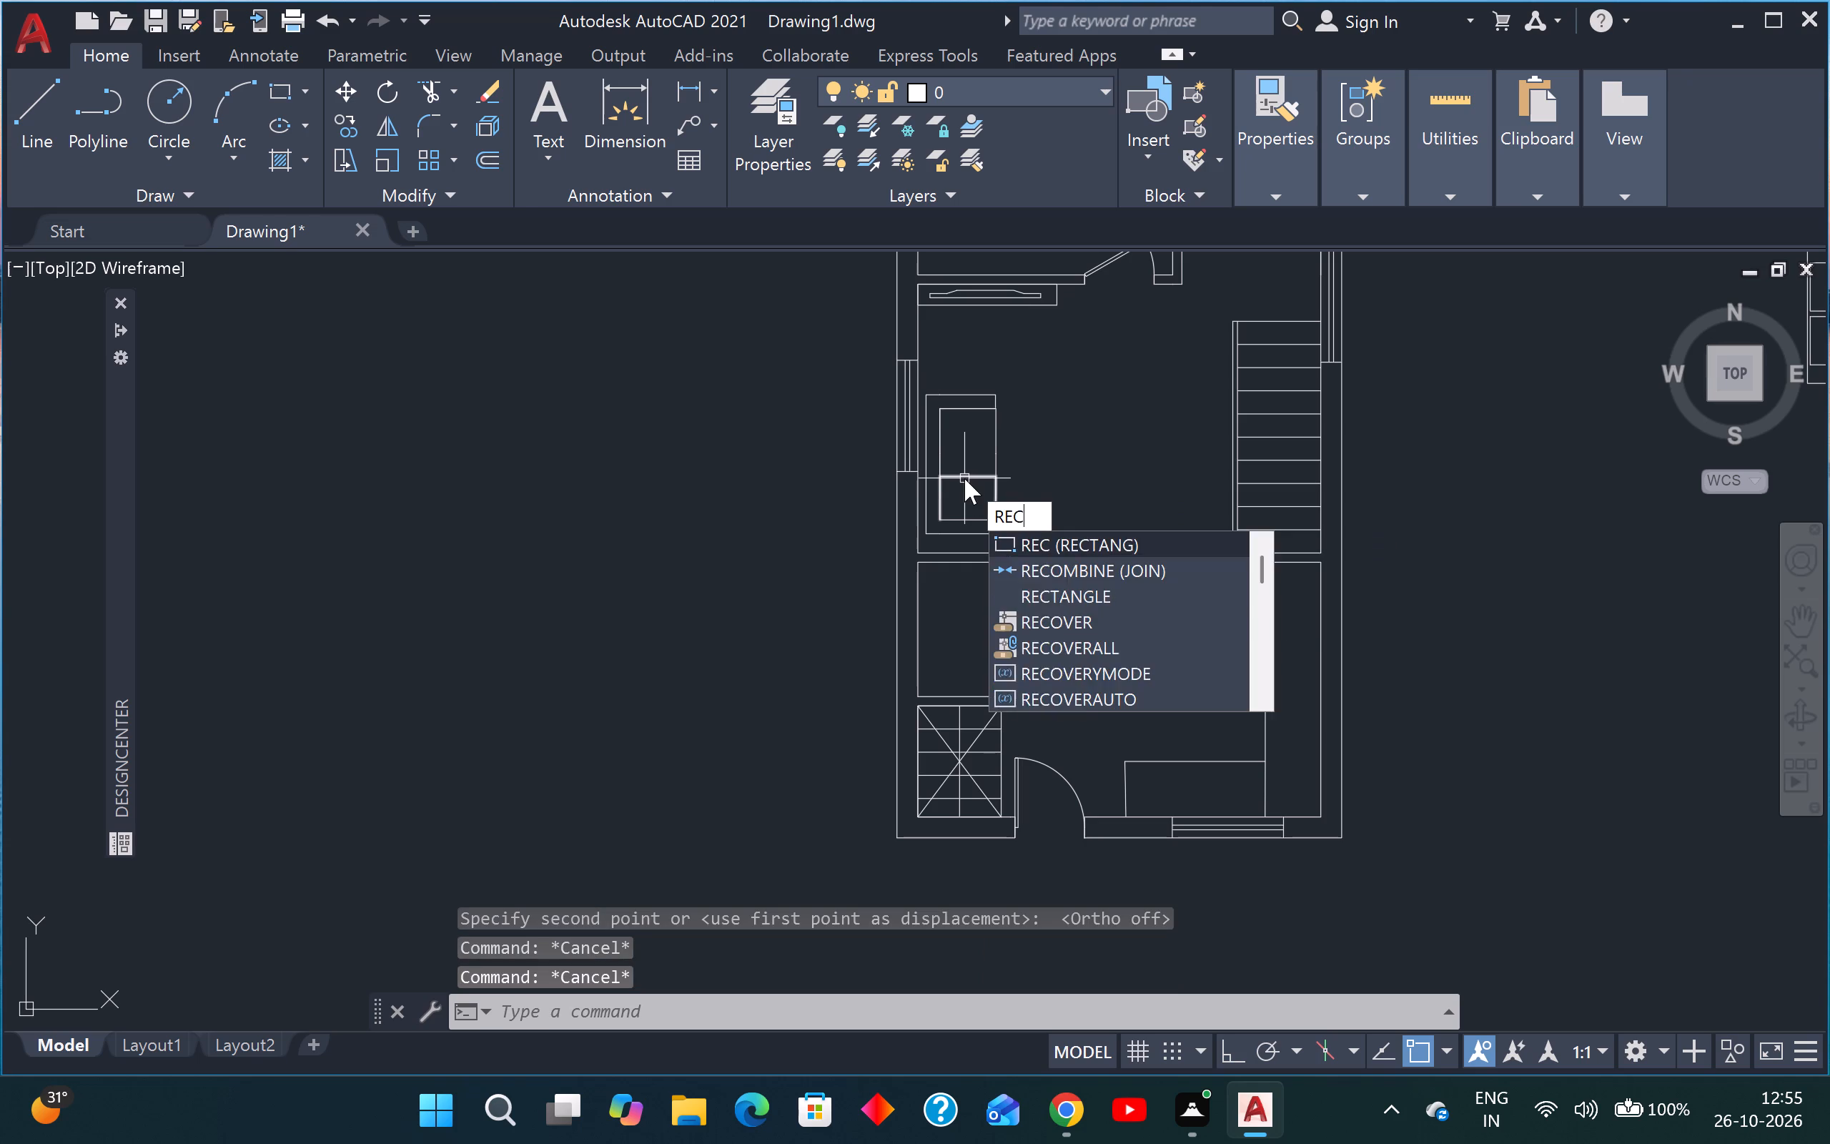
{"action": "key", "text": "space"}
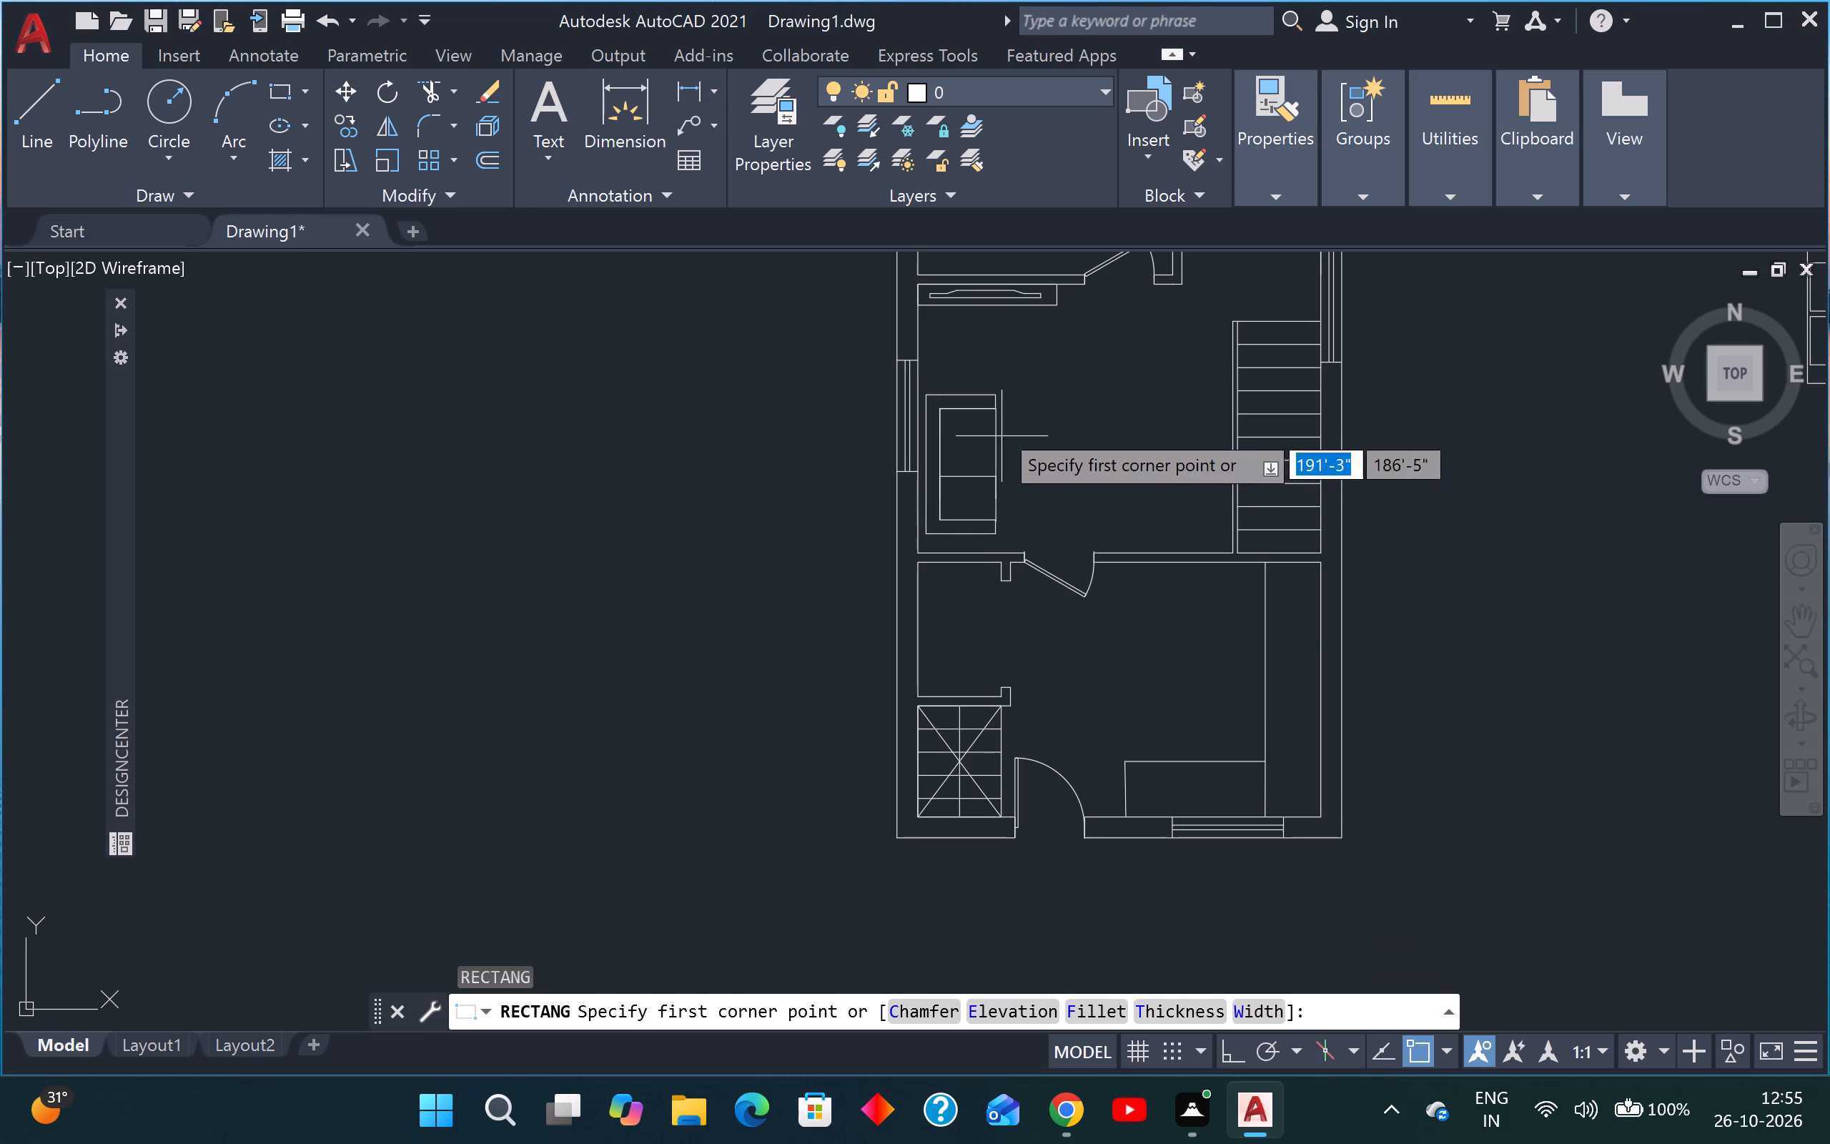
{"action": "scroll", "coordinate": [981, 380], "scroll_direction": "up", "scroll_amount": 2}
{"action": "left_click", "coordinate": [981, 380]}
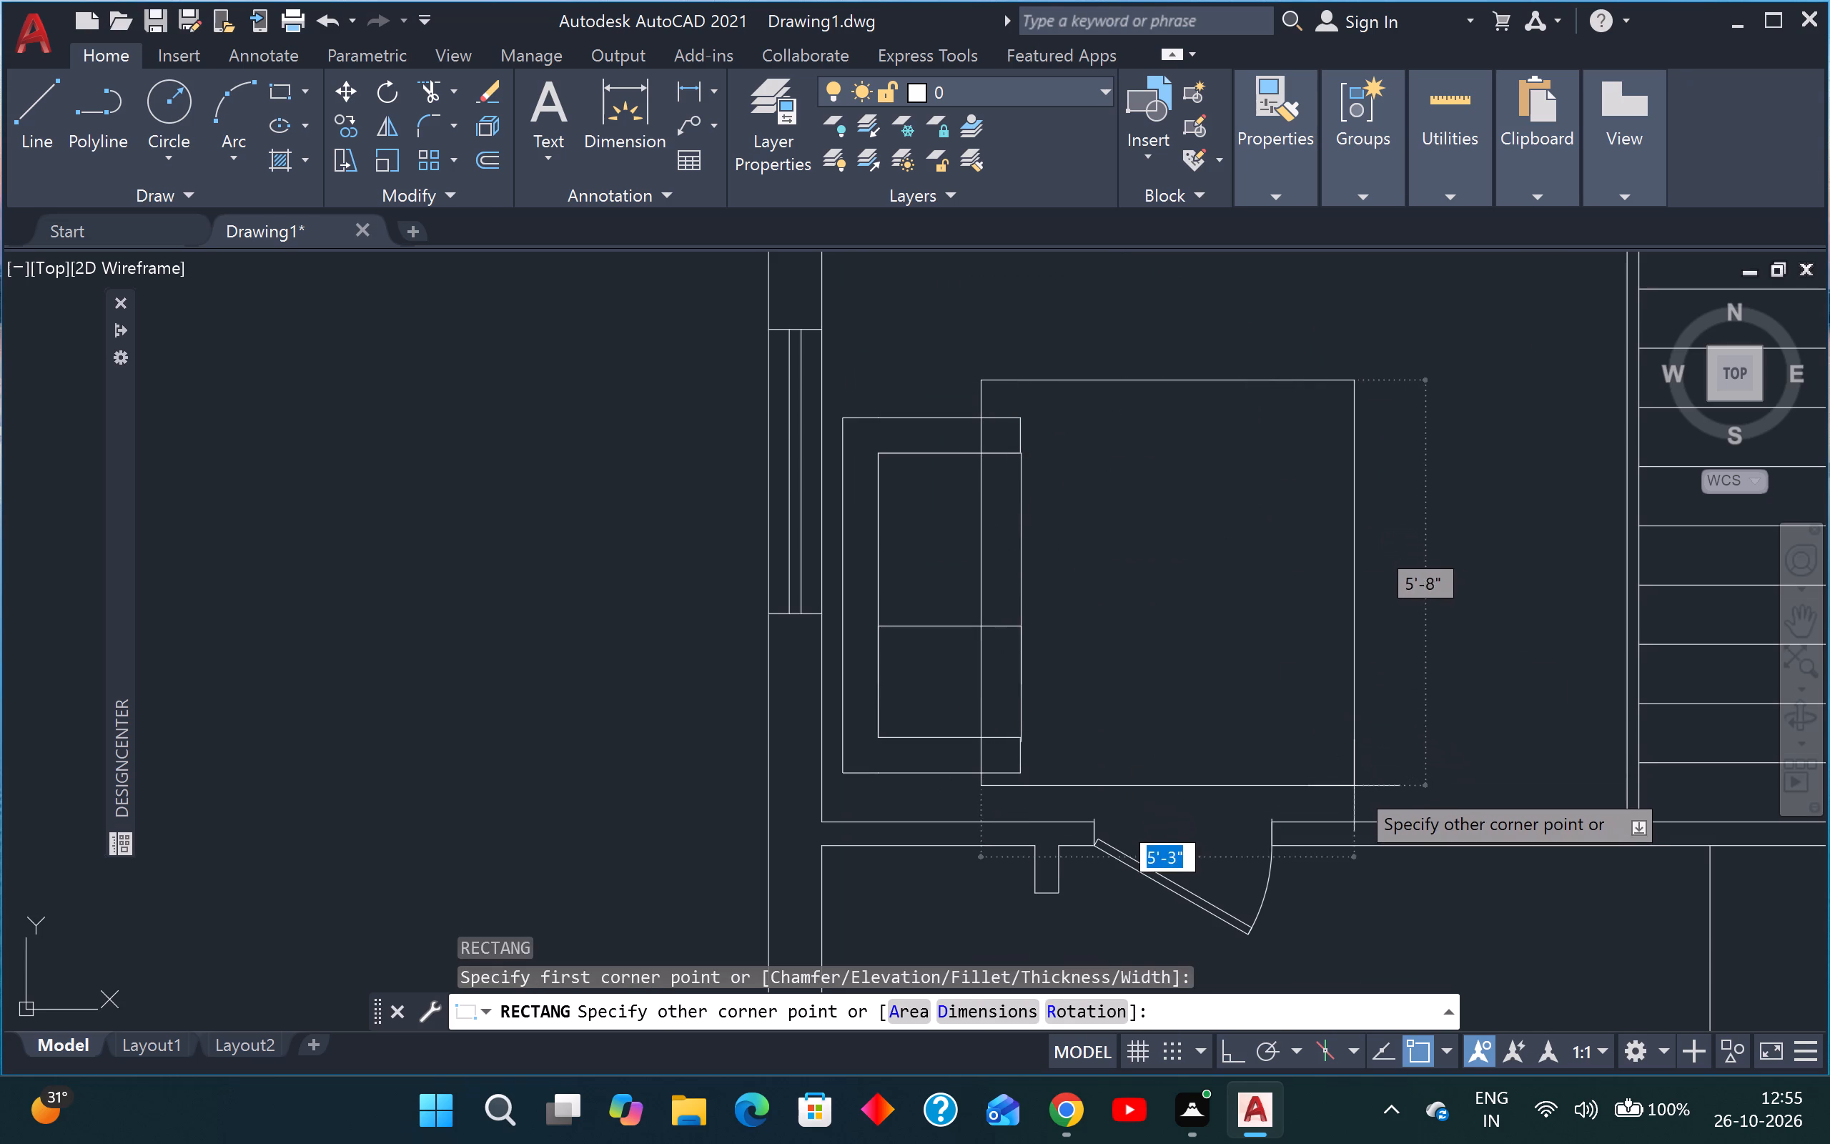
{"action": "left_click", "coordinate": [1307, 807]}
{"action": "key", "text": "Escape"}
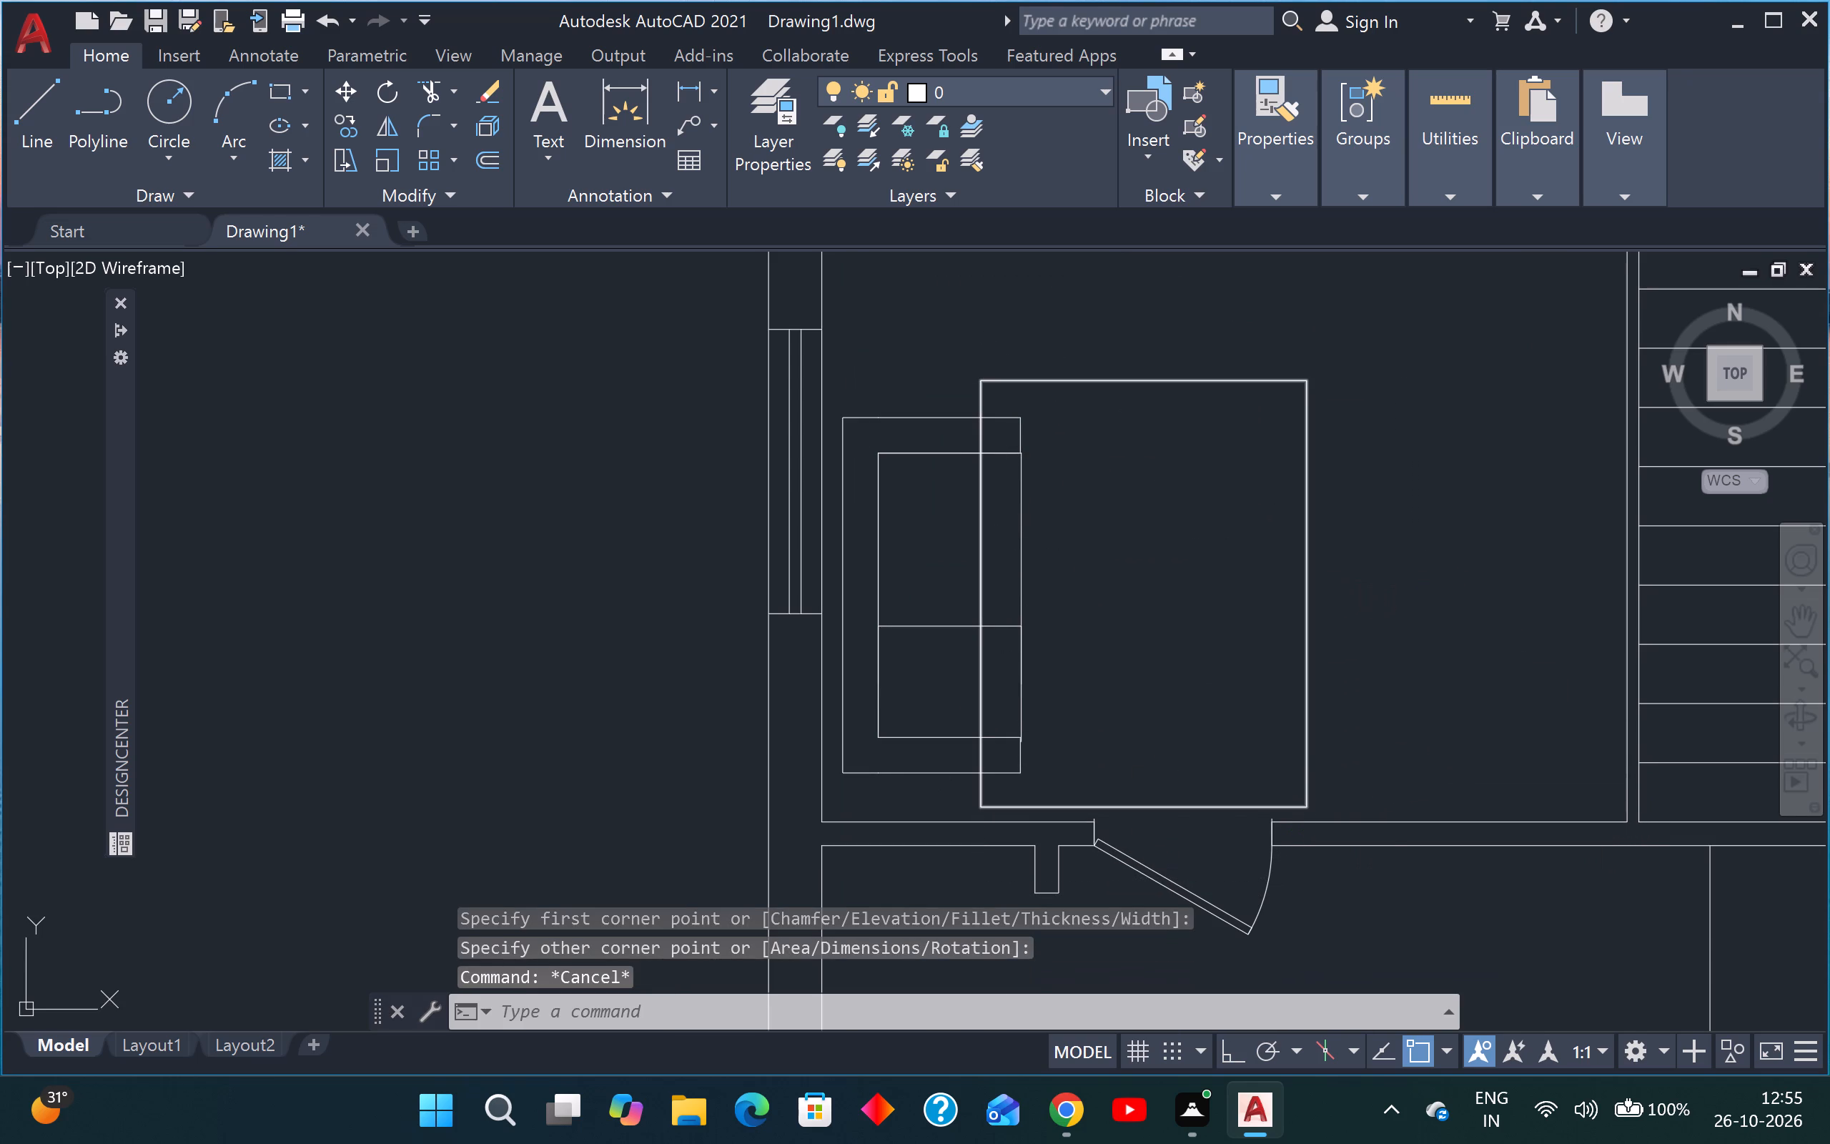
Trim the parts of the rug rectangle's west edge that run across the sofa's seats and arms.
{"action": "key", "text": "t"}
{"action": "key", "text": "r"}
{"action": "key", "text": "space"}
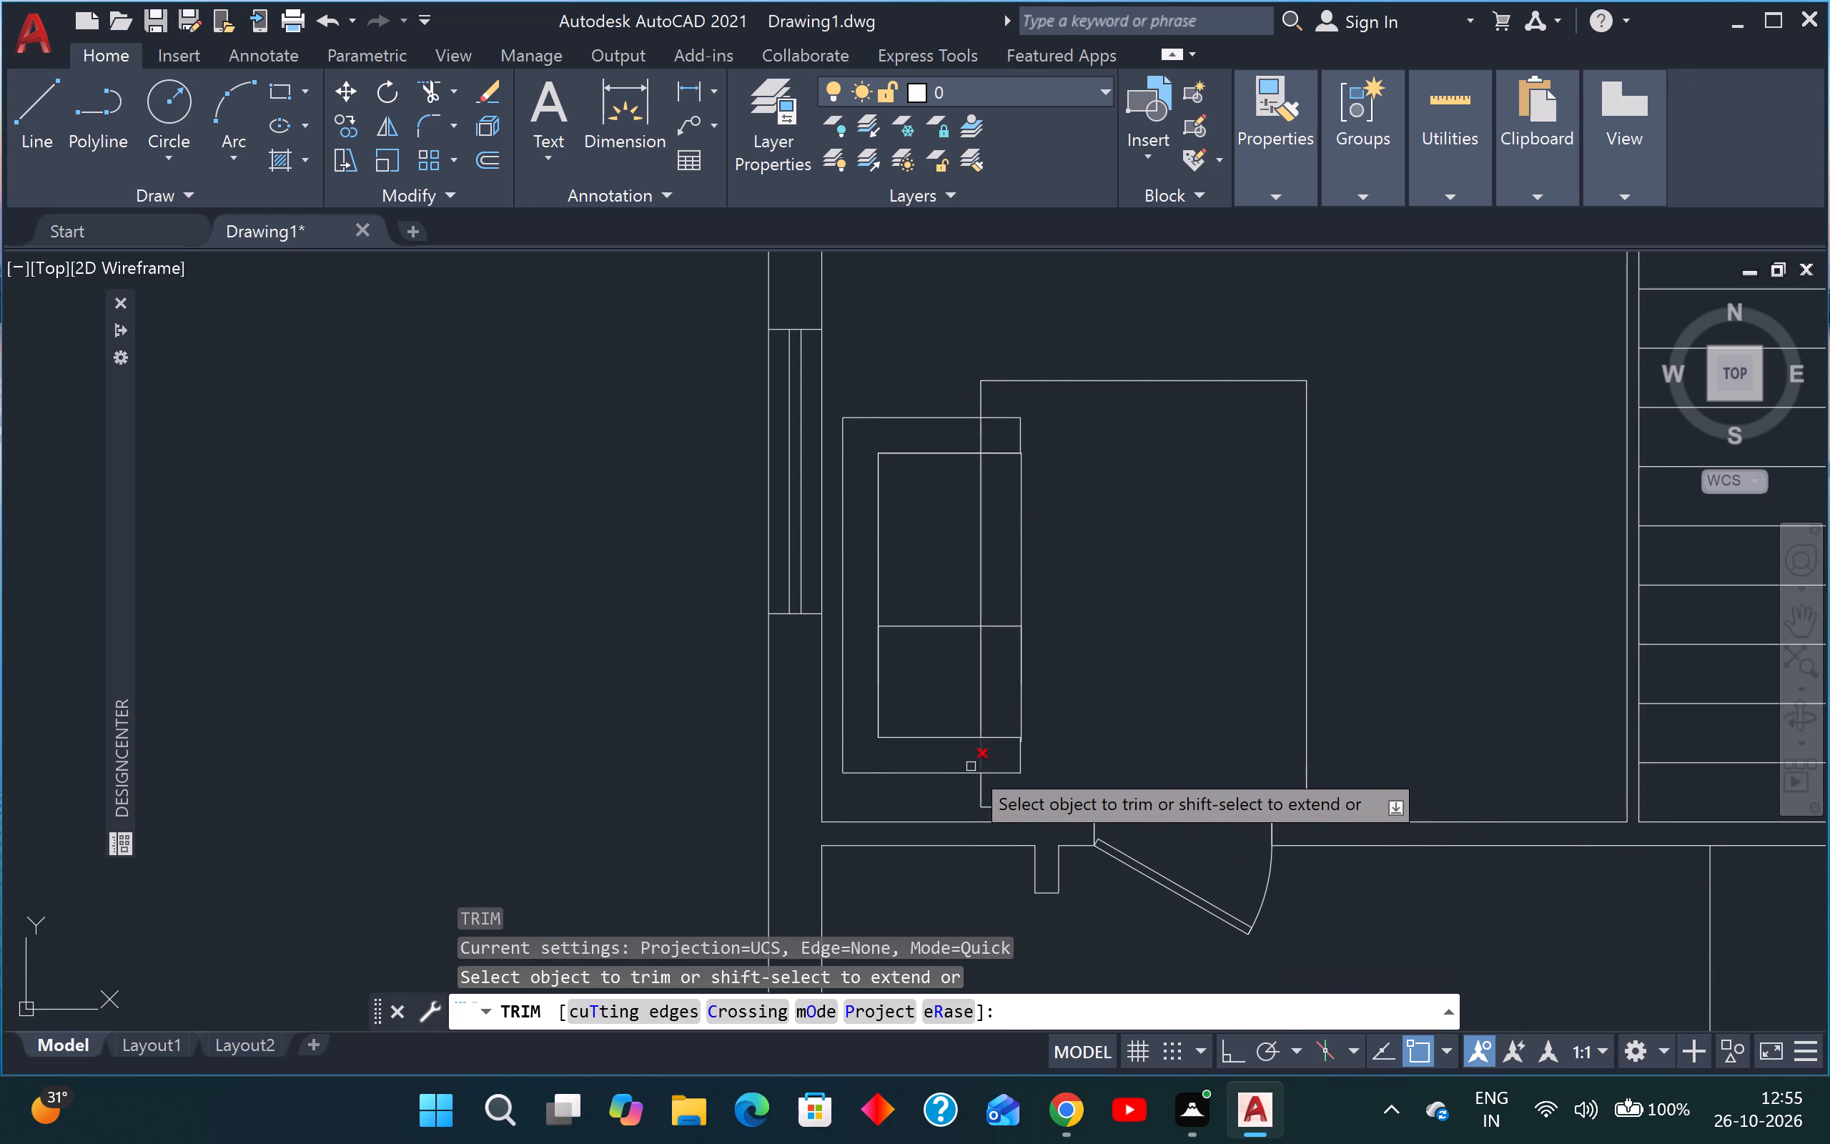
{"action": "scroll", "coordinate": [964, 766], "scroll_direction": "up", "scroll_amount": 1}
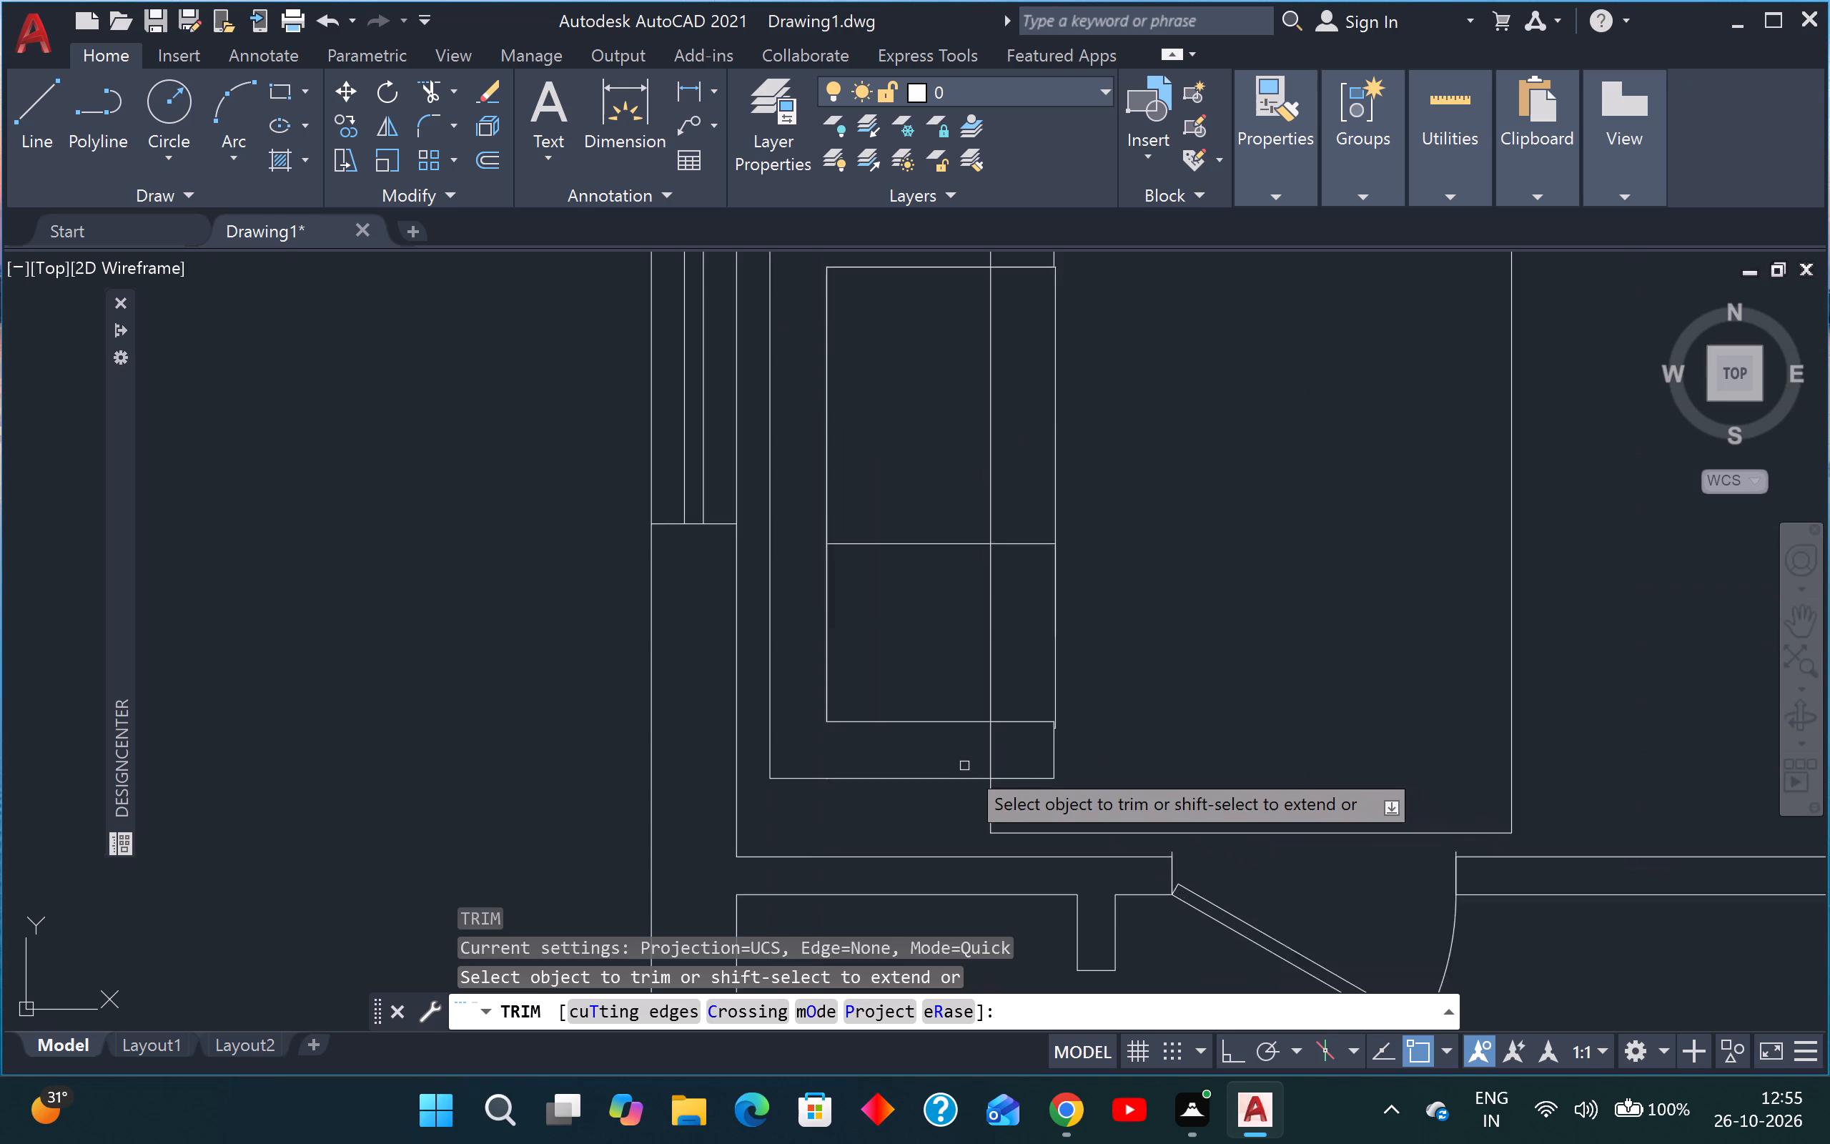
{"action": "scroll", "coordinate": [964, 766], "scroll_direction": "up", "scroll_amount": 1}
{"action": "left_click", "coordinate": [1008, 762]}
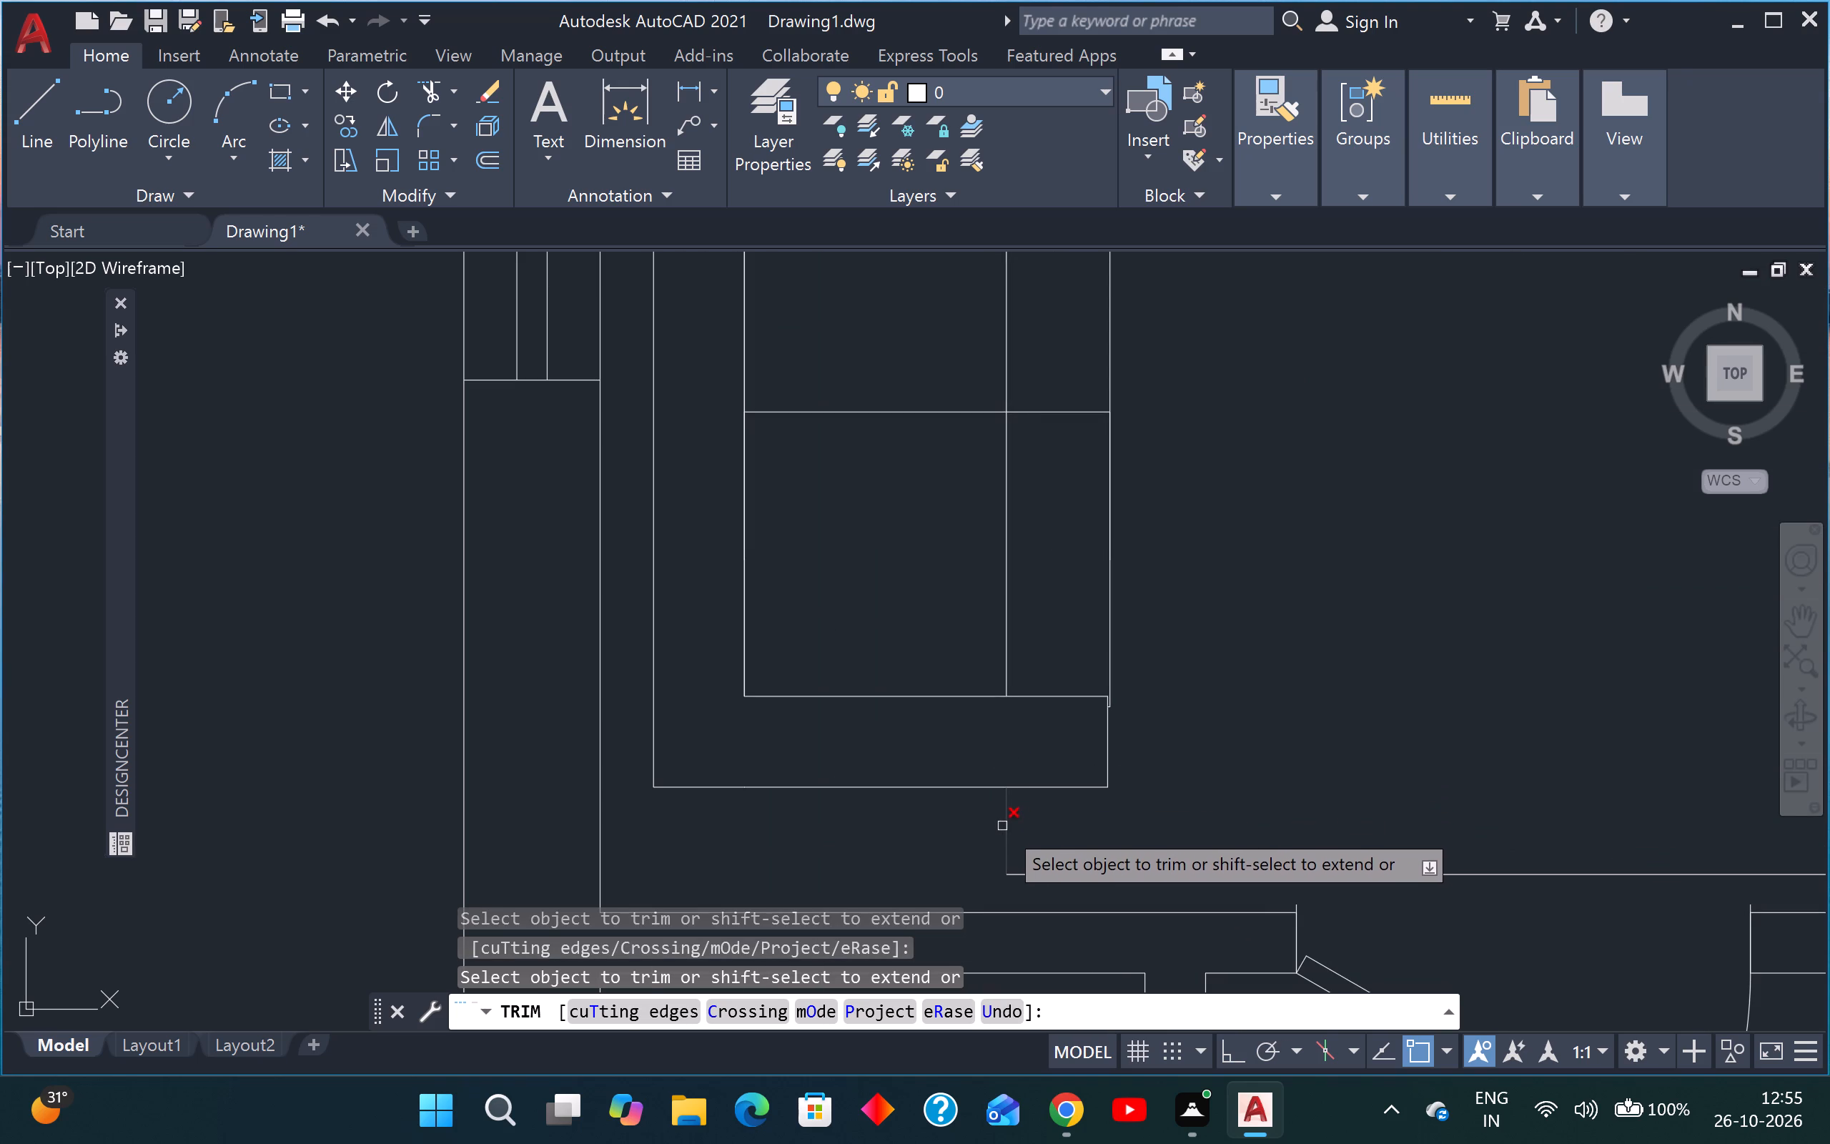
{"action": "left_click_drag", "start_coordinate": [1039, 606], "coordinate": [1030, 607]}
{"action": "left_click", "coordinate": [959, 606]}
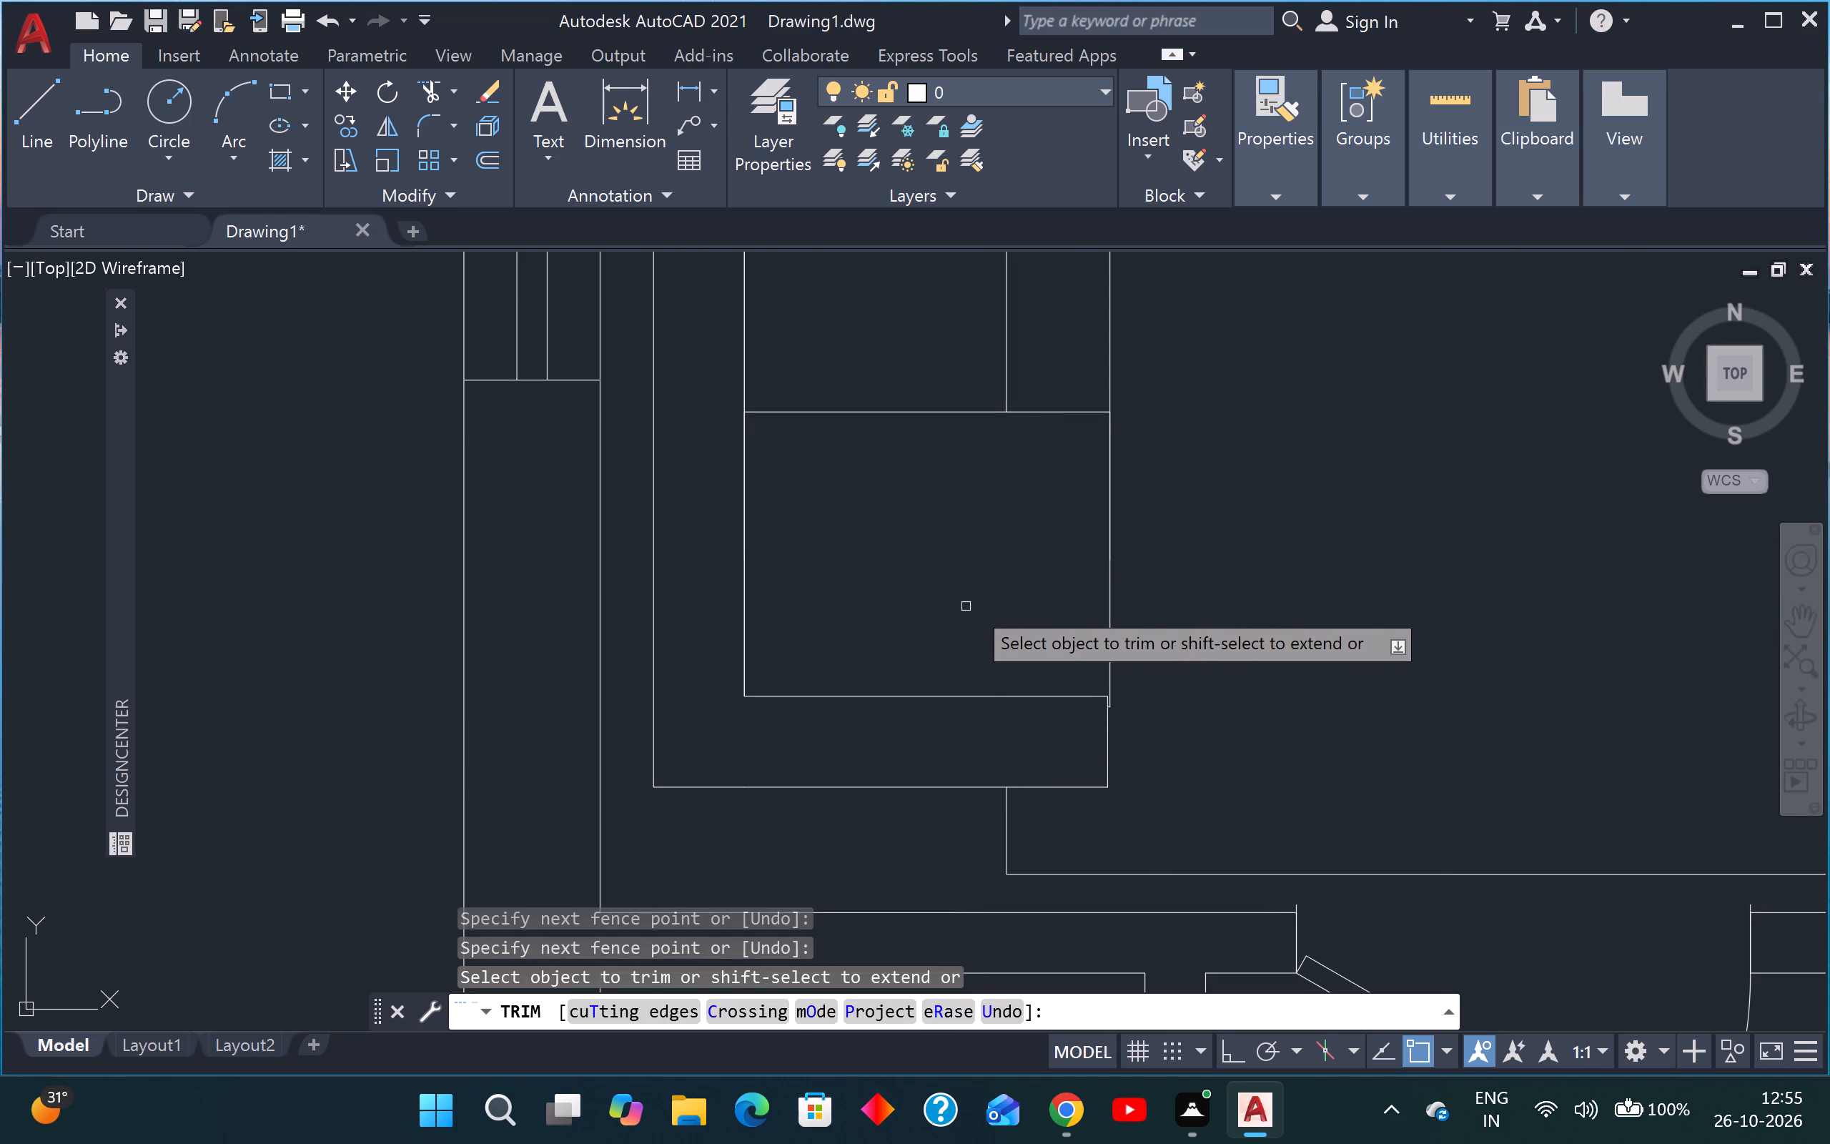
{"action": "scroll", "coordinate": [976, 604], "scroll_direction": "down", "scroll_amount": 4}
{"action": "scroll", "coordinate": [984, 526], "scroll_direction": "up", "scroll_amount": 3}
{"action": "left_click", "coordinate": [984, 546]}
{"action": "left_click_drag", "start_coordinate": [932, 578], "coordinate": [941, 576]}
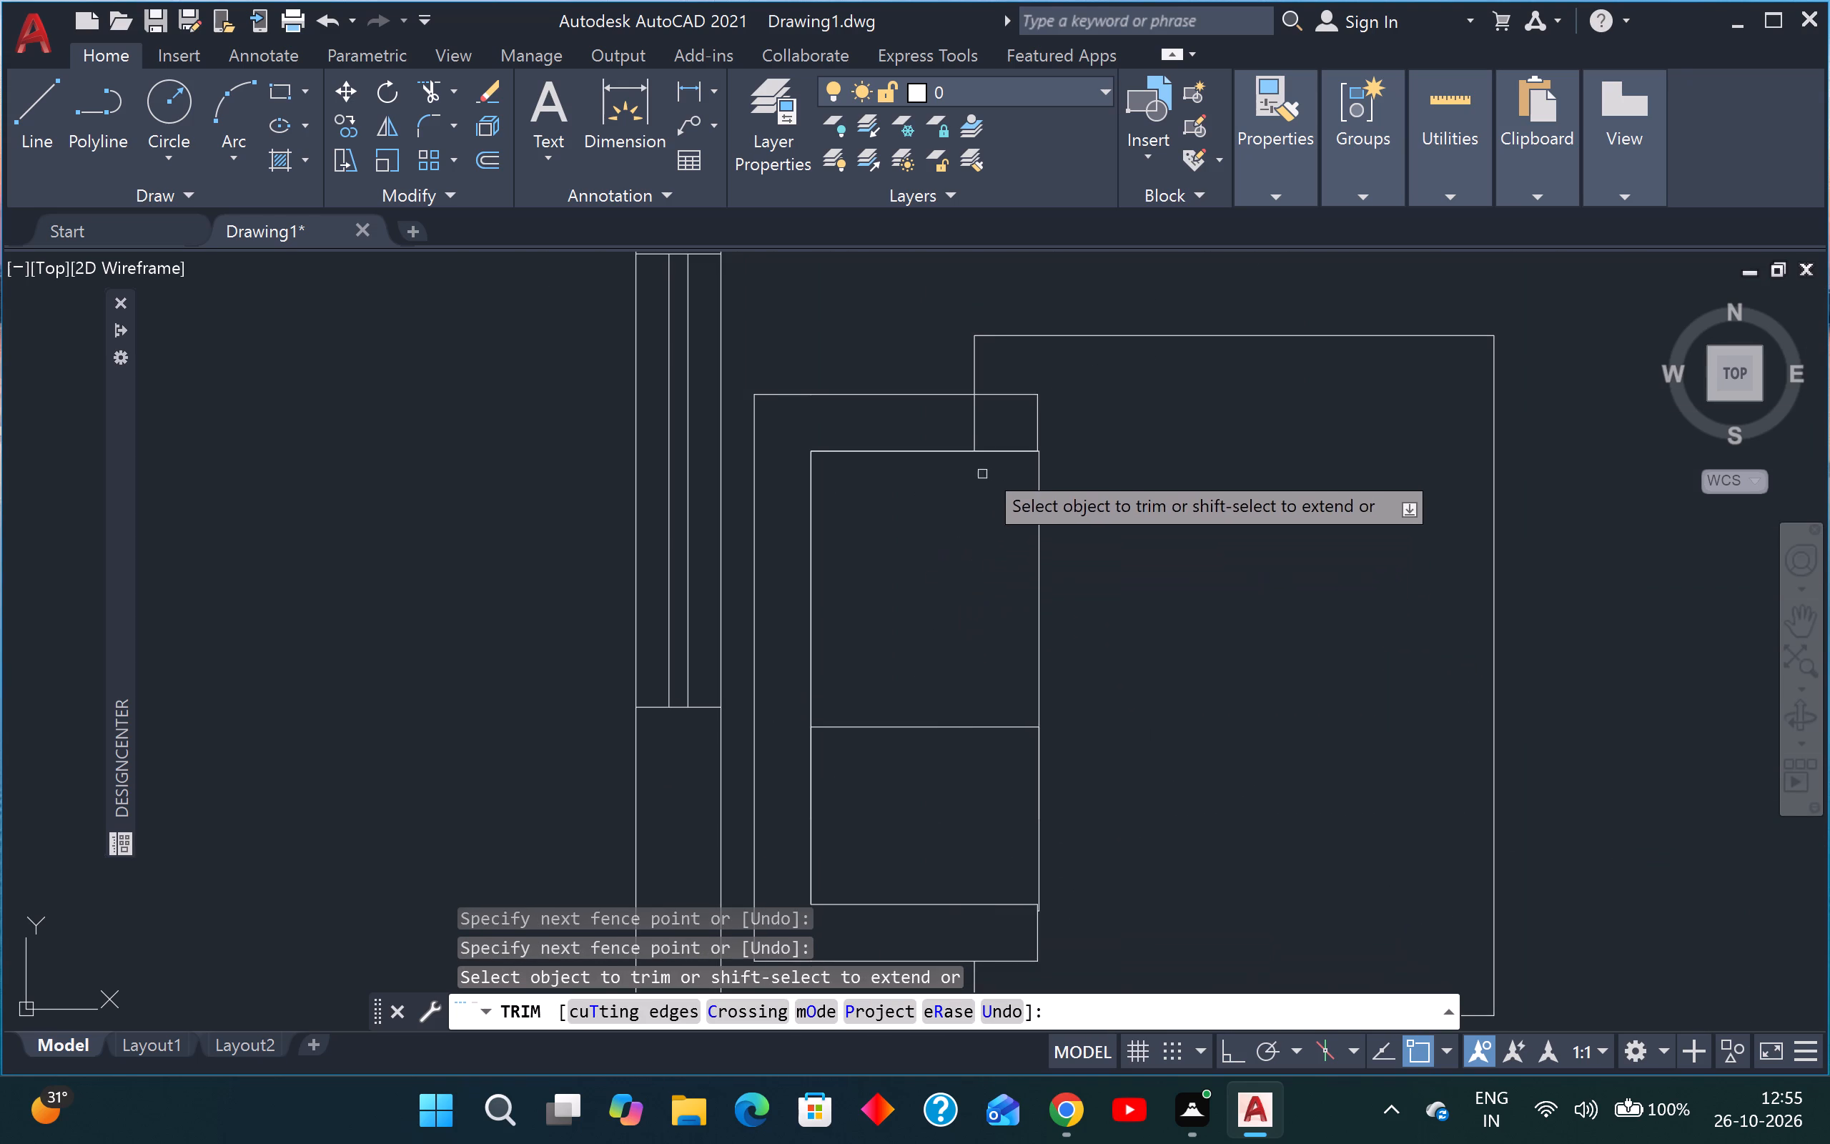
{"action": "scroll", "coordinate": [989, 405], "scroll_direction": "up", "scroll_amount": 2}
{"action": "left_click", "coordinate": [979, 426]}
{"action": "left_click_drag", "start_coordinate": [797, 497], "coordinate": [804, 498]}
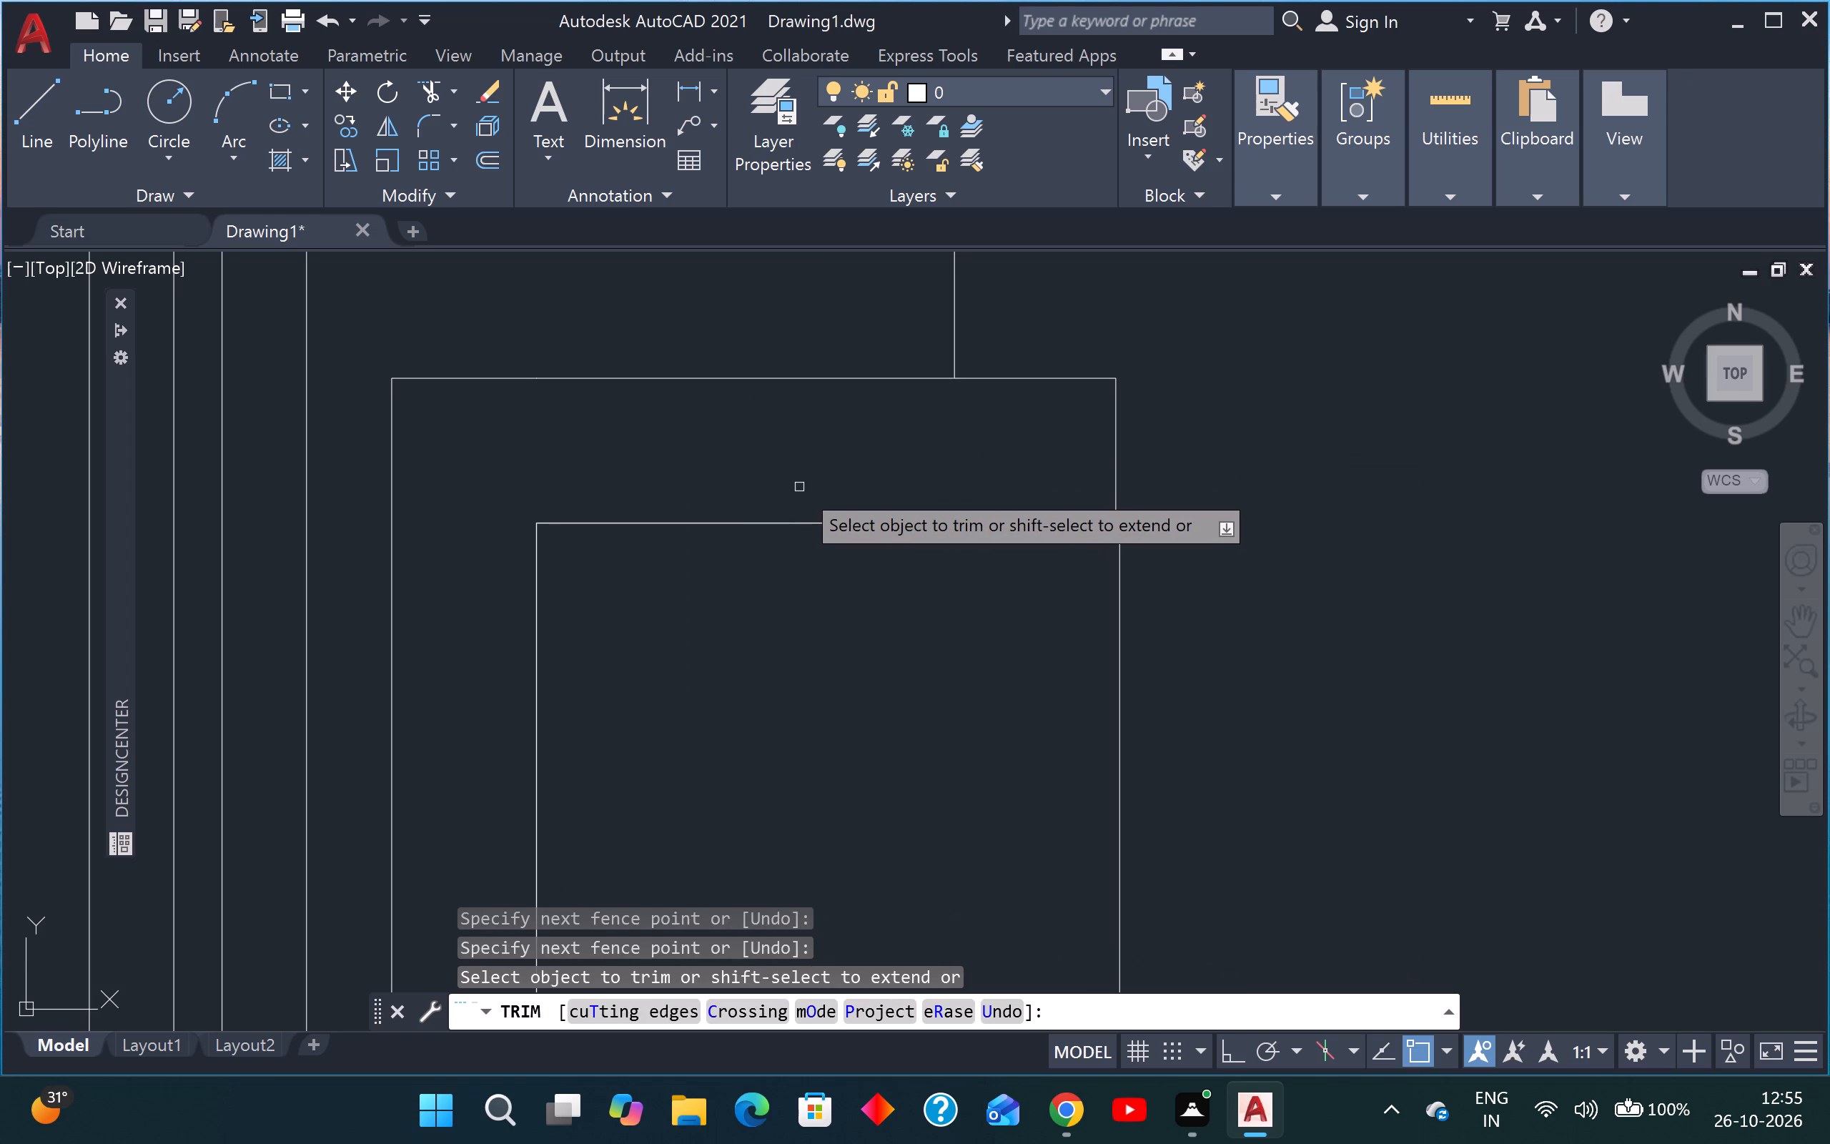
{"action": "key", "text": "Escape"}
{"action": "key", "text": "Escape"}
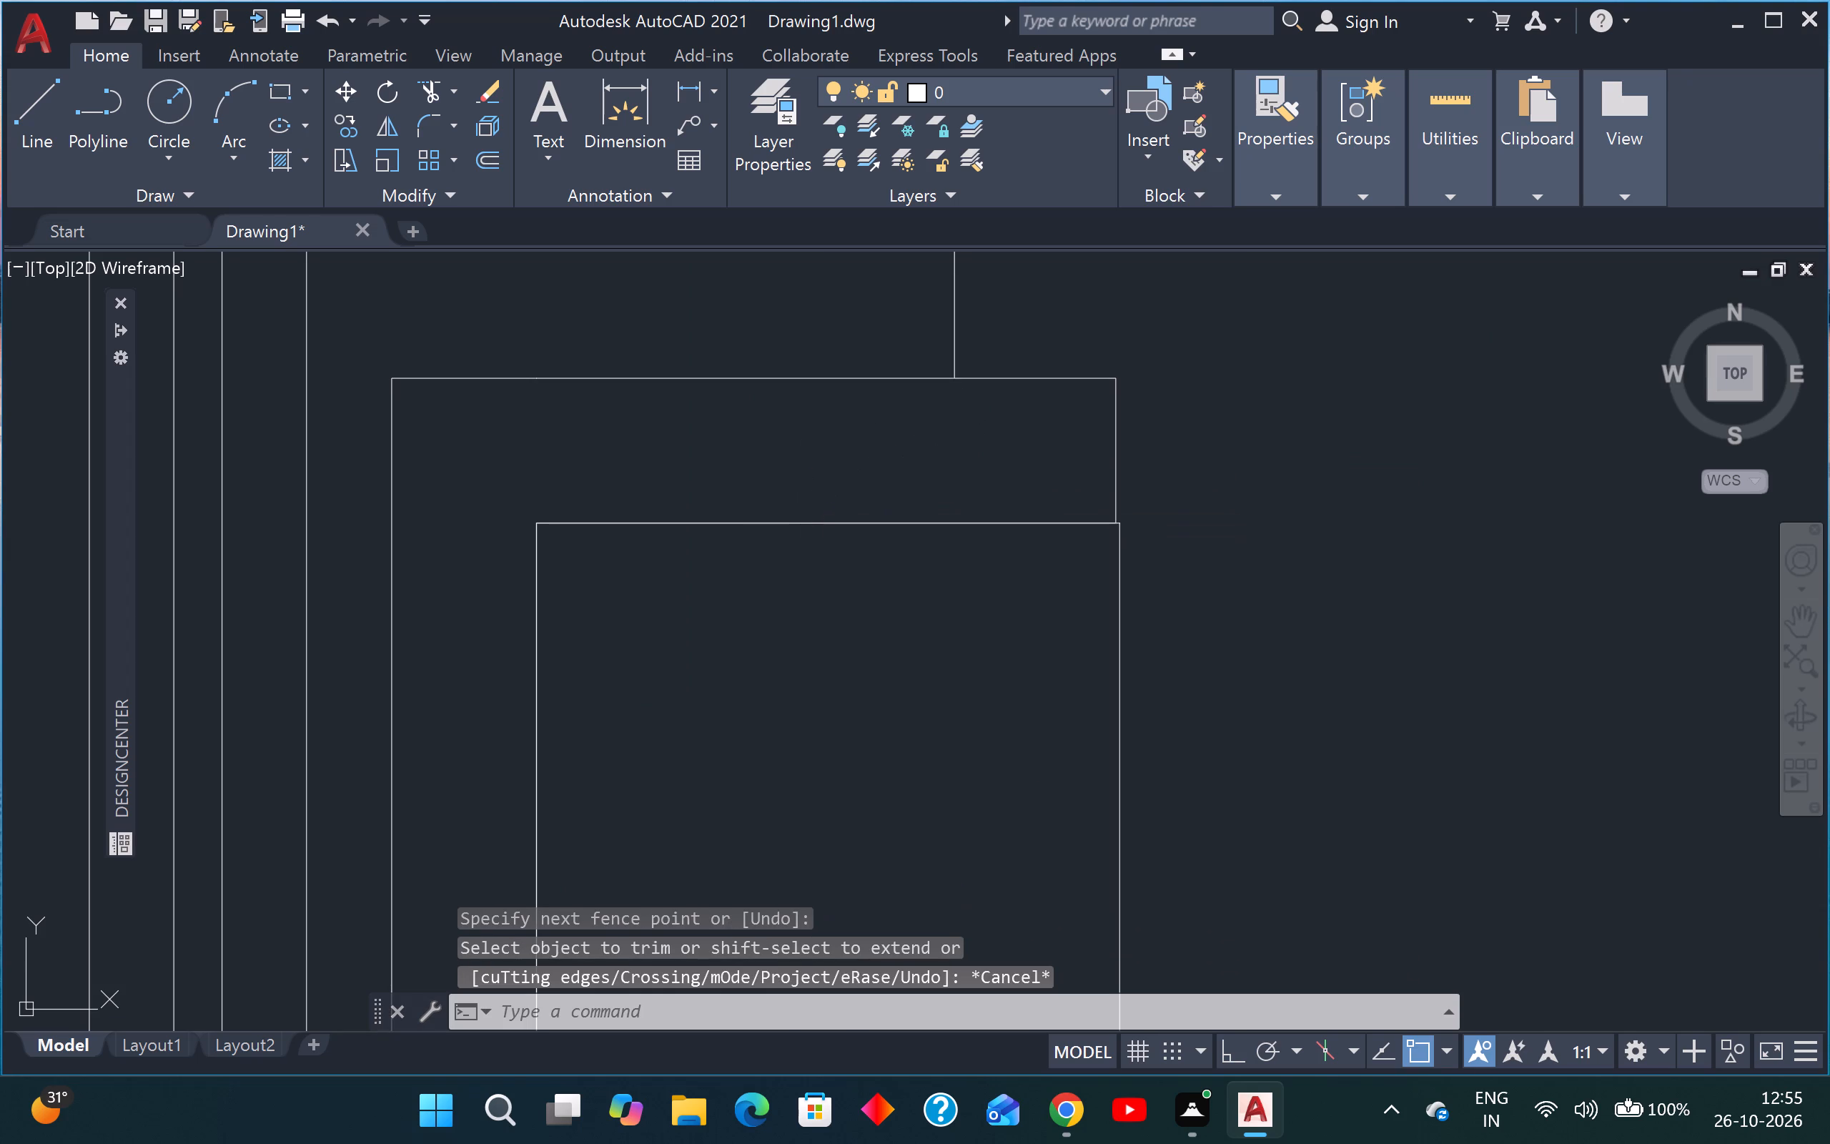
Draw a circle with a radius of about 10" near the centre of the rug, east of the sofa.
{"action": "scroll", "coordinate": [845, 561], "scroll_direction": "down", "scroll_amount": 3}
{"action": "type", "text": "c"}
{"action": "key", "text": "space"}
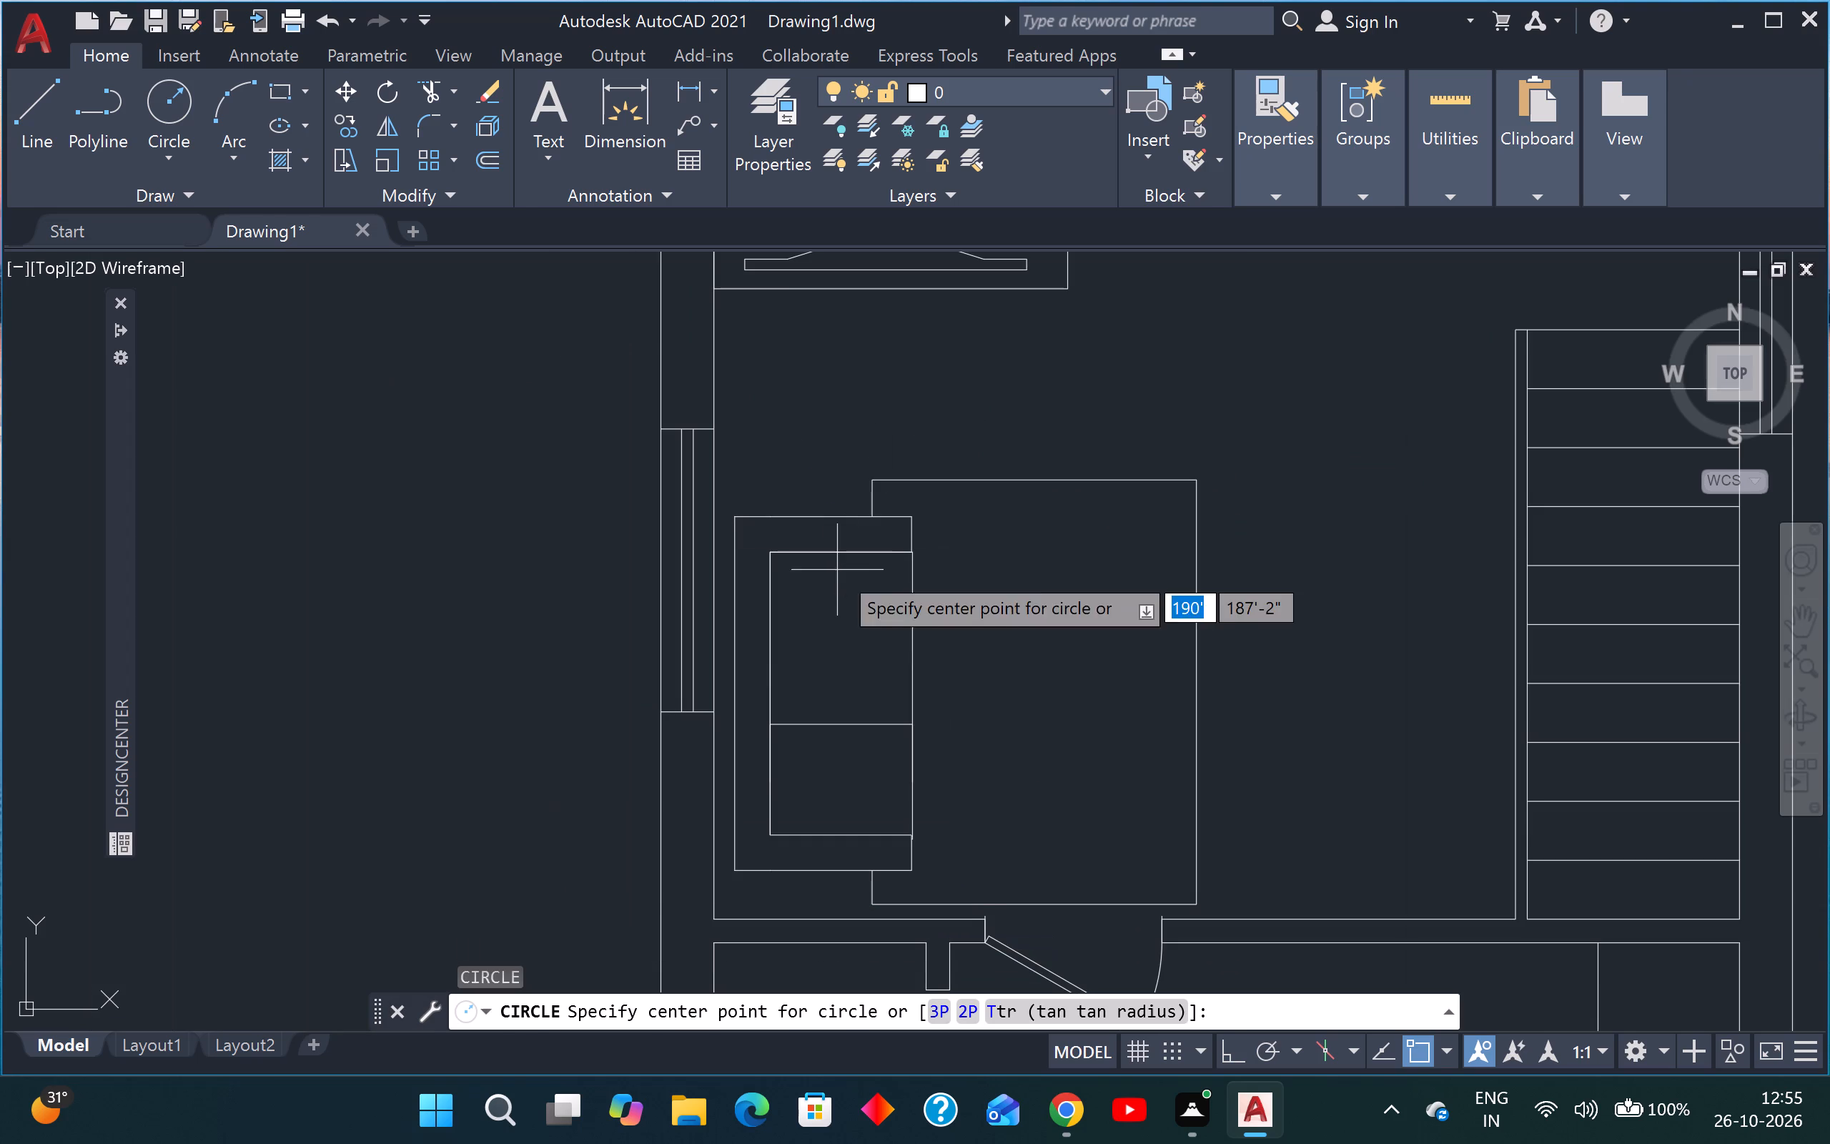
{"action": "left_click", "coordinate": [1048, 674]}
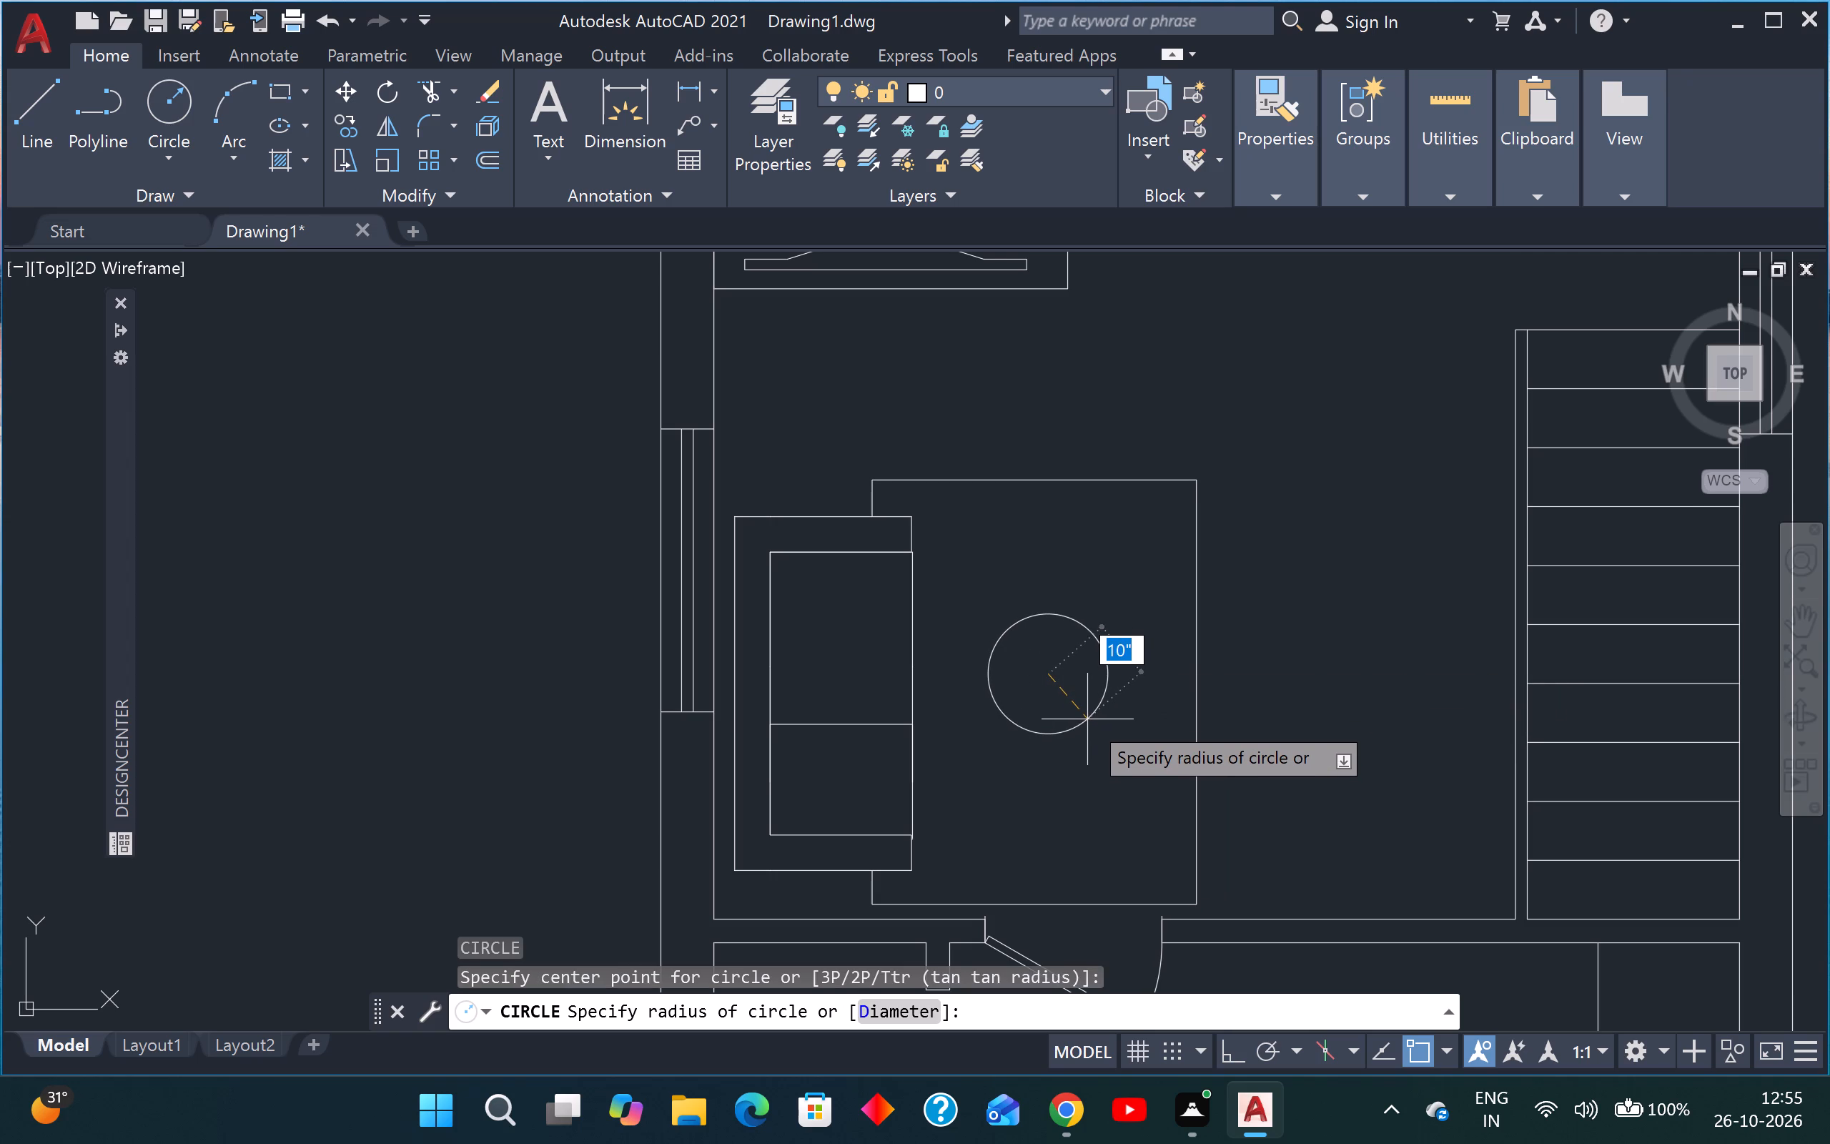
{"action": "left_click", "coordinate": [1087, 719]}
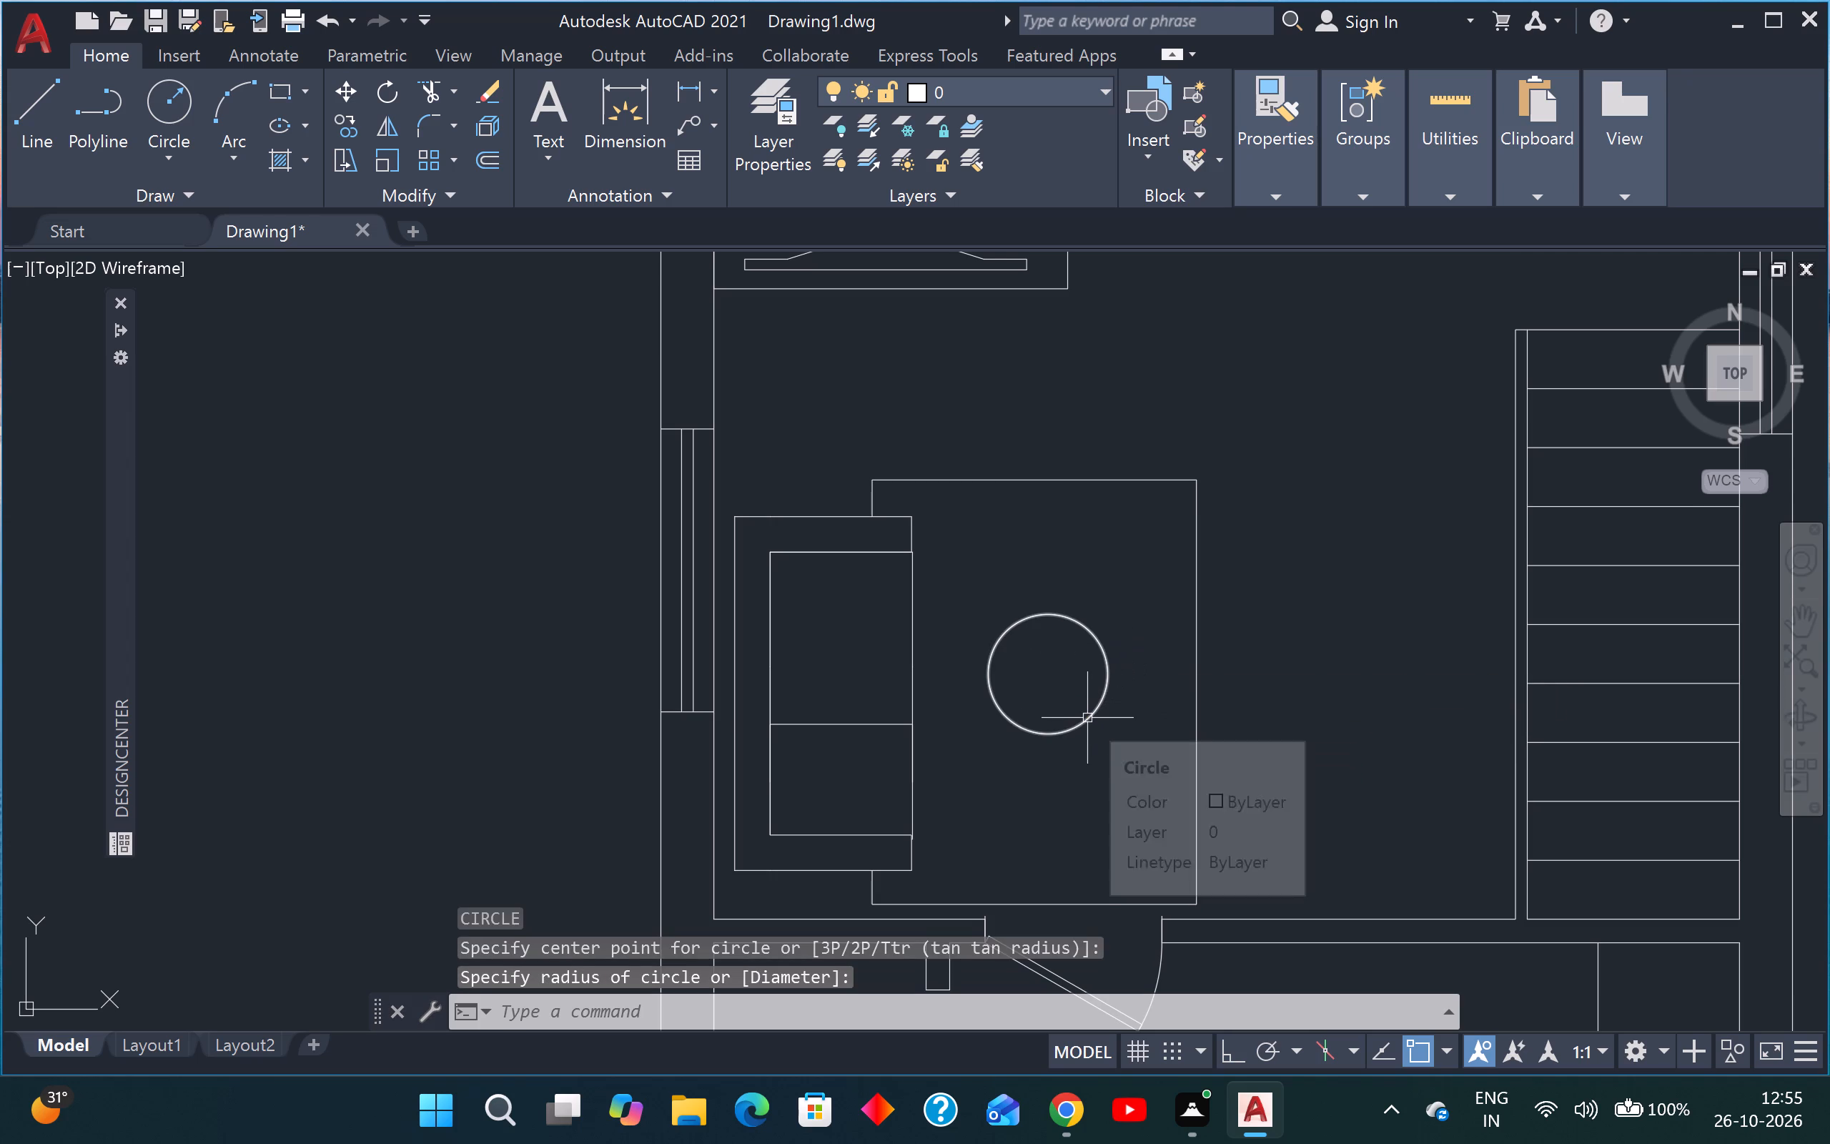
{"action": "key", "text": "Escape"}
{"action": "key", "text": "Escape"}
Fillet the outer east corners of the sofa's northern and southern arms with a 2" radius.
{"action": "type", "text": "f"}
{"action": "key", "text": "space"}
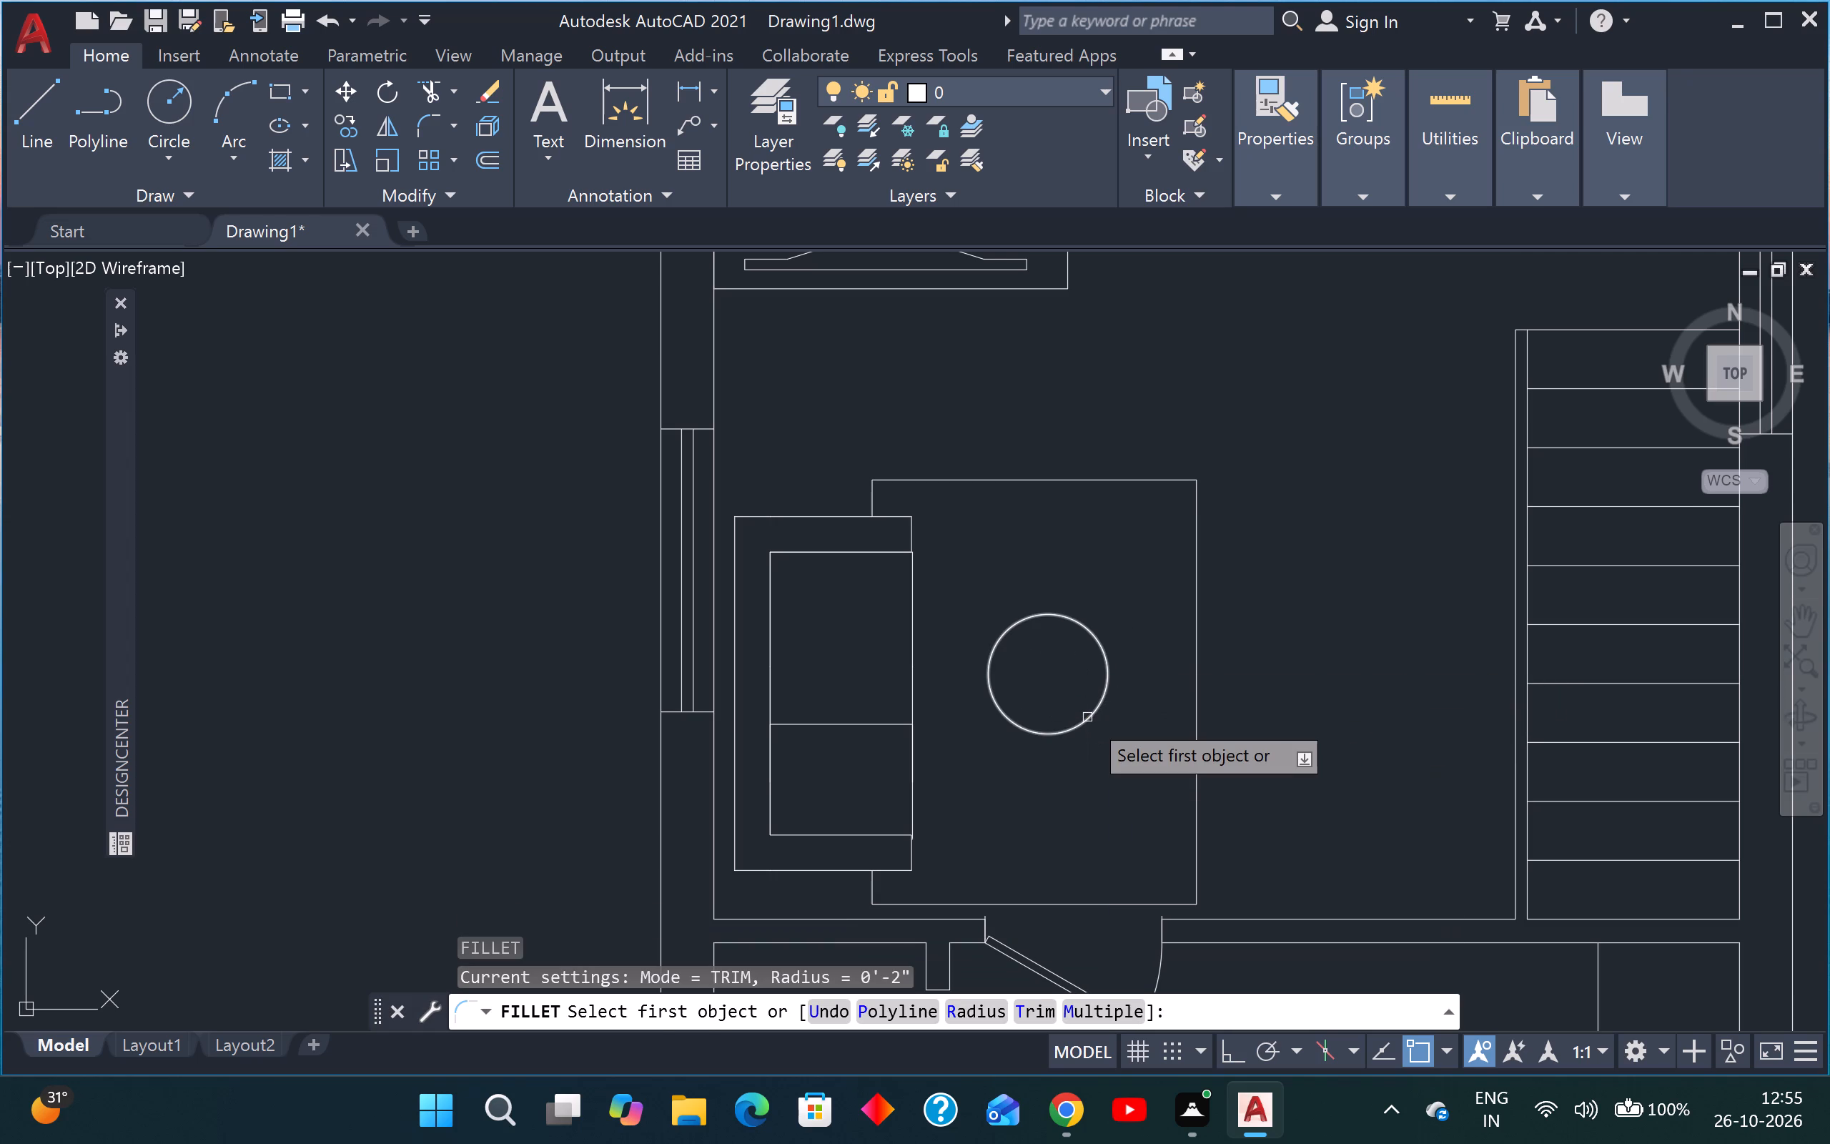
{"action": "type", "text": "r"}
{"action": "key", "text": "space"}
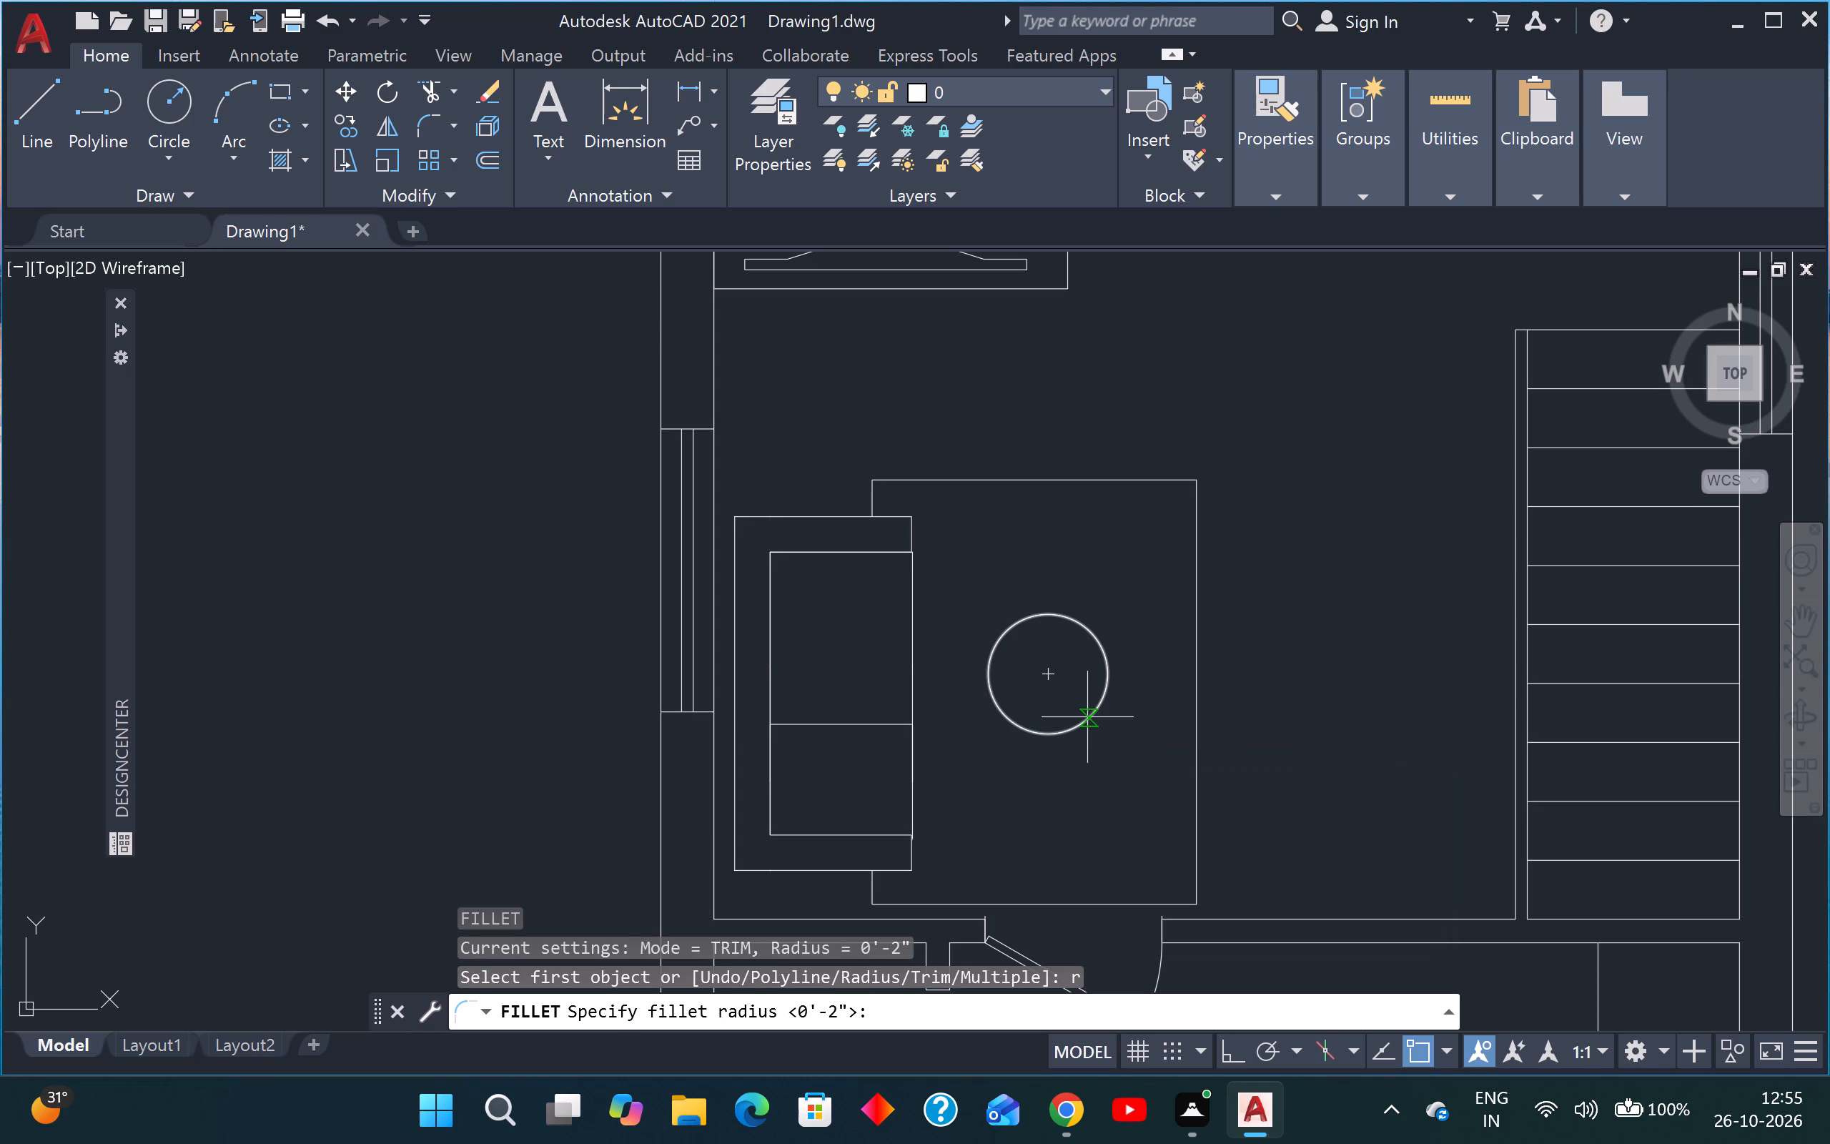
{"action": "key", "text": "space"}
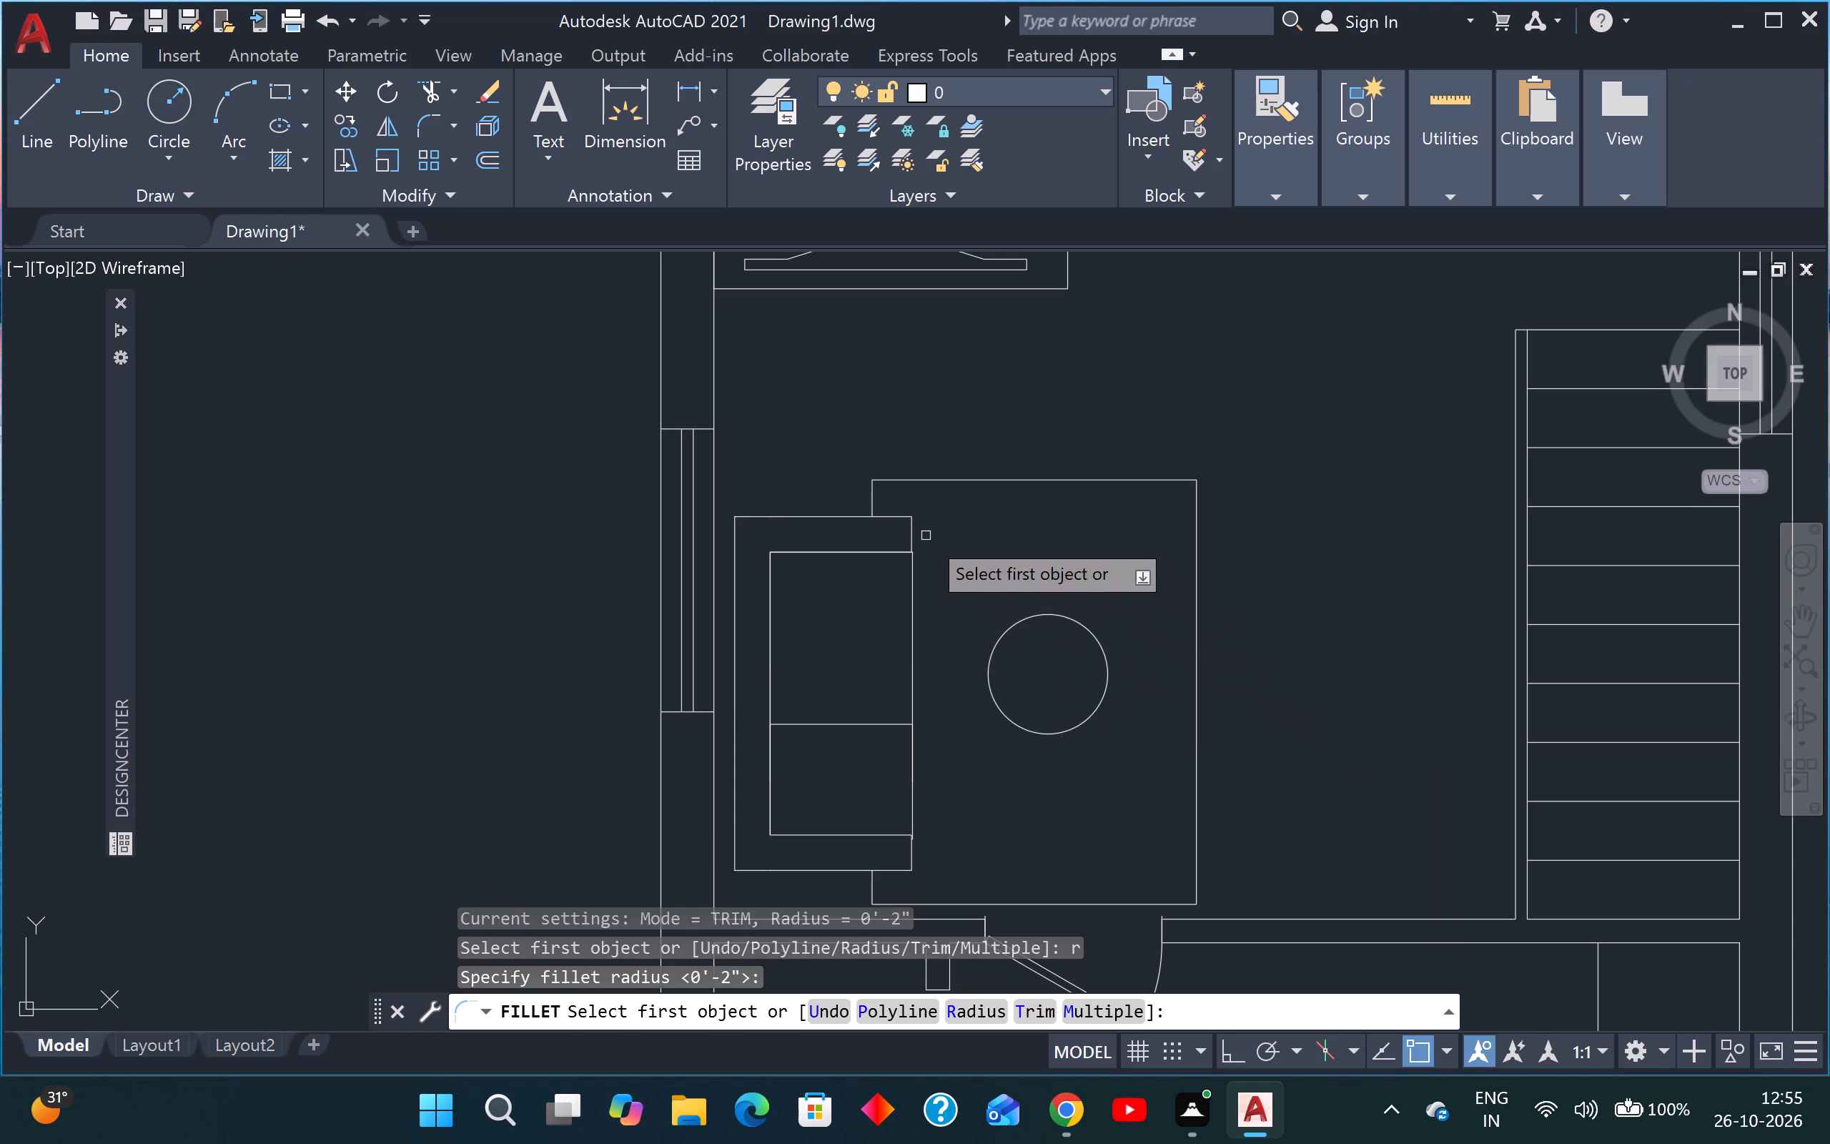
{"action": "scroll", "coordinate": [911, 527], "scroll_direction": "up", "scroll_amount": 2}
{"action": "left_click", "coordinate": [871, 500]}
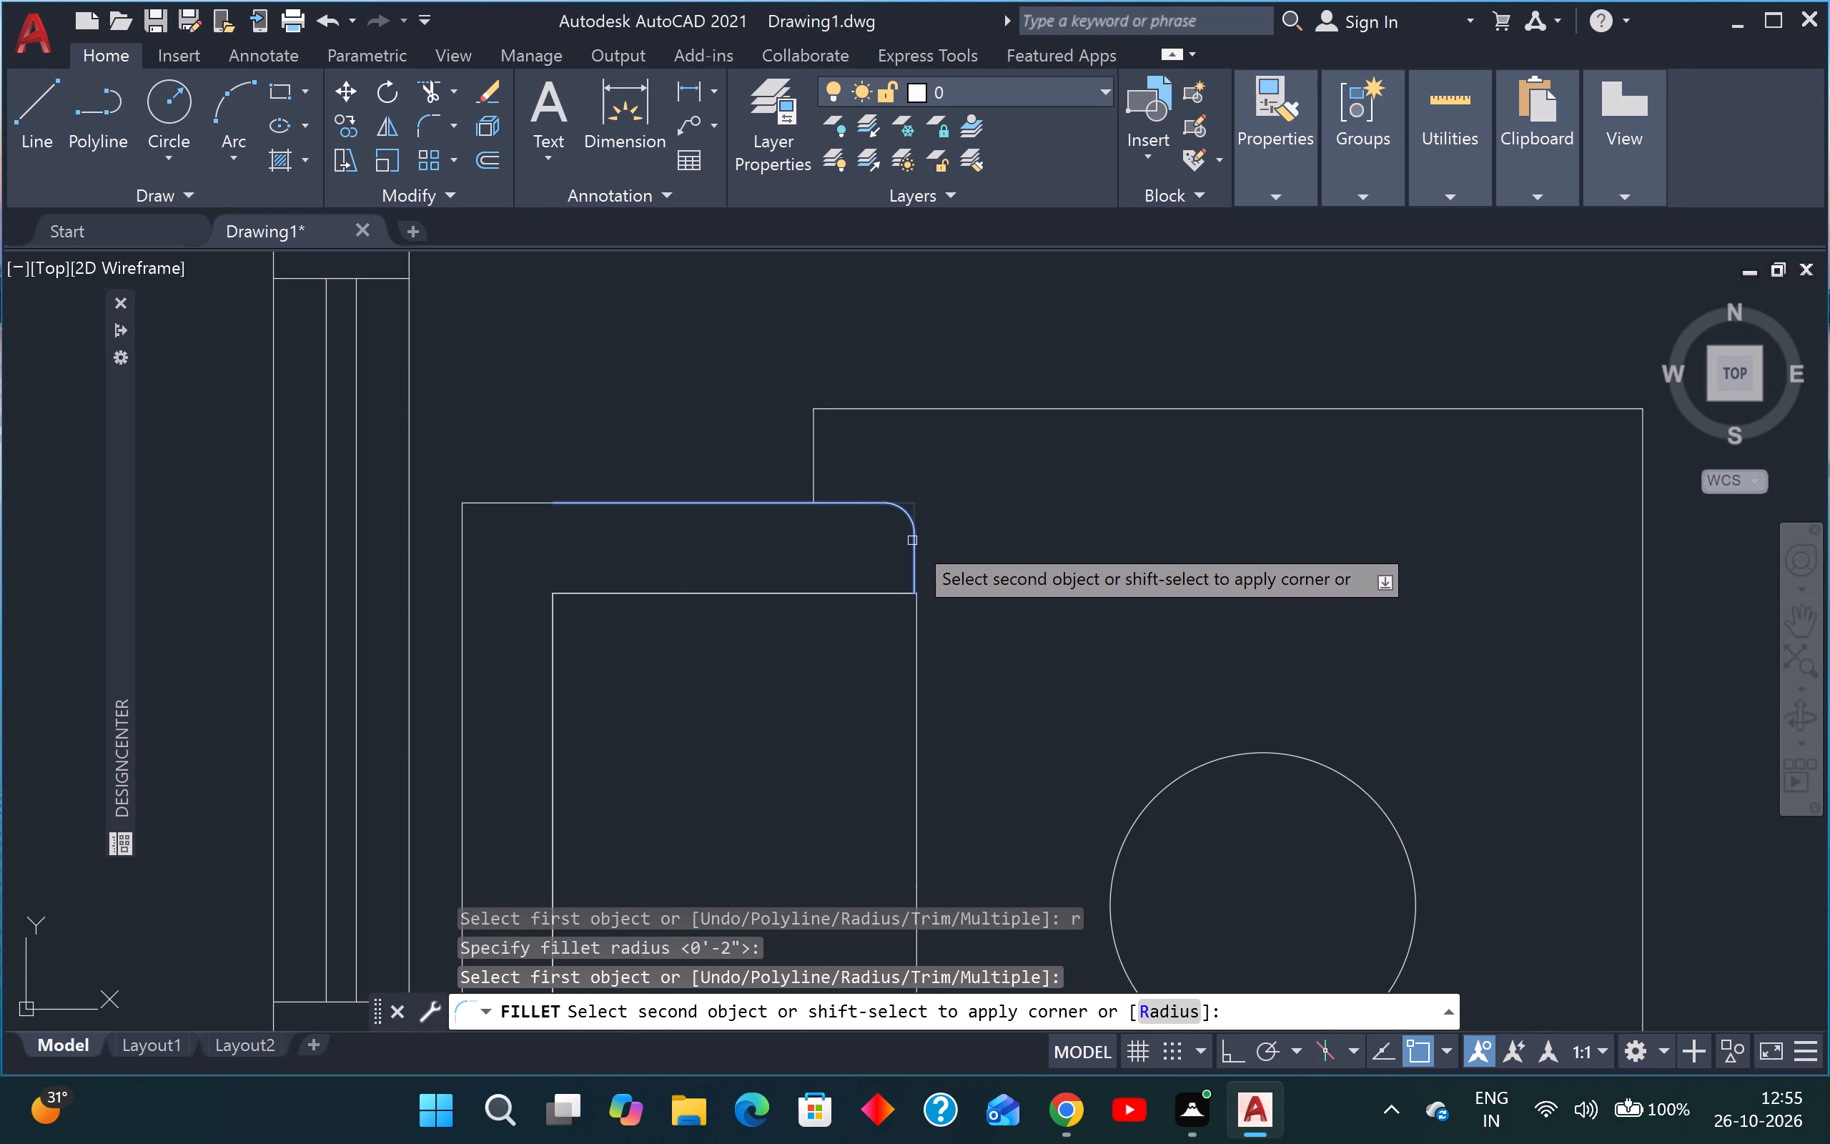
{"action": "left_click", "coordinate": [912, 541]}
{"action": "scroll", "coordinate": [929, 526], "scroll_direction": "down", "scroll_amount": 4}
{"action": "key", "text": "space"}
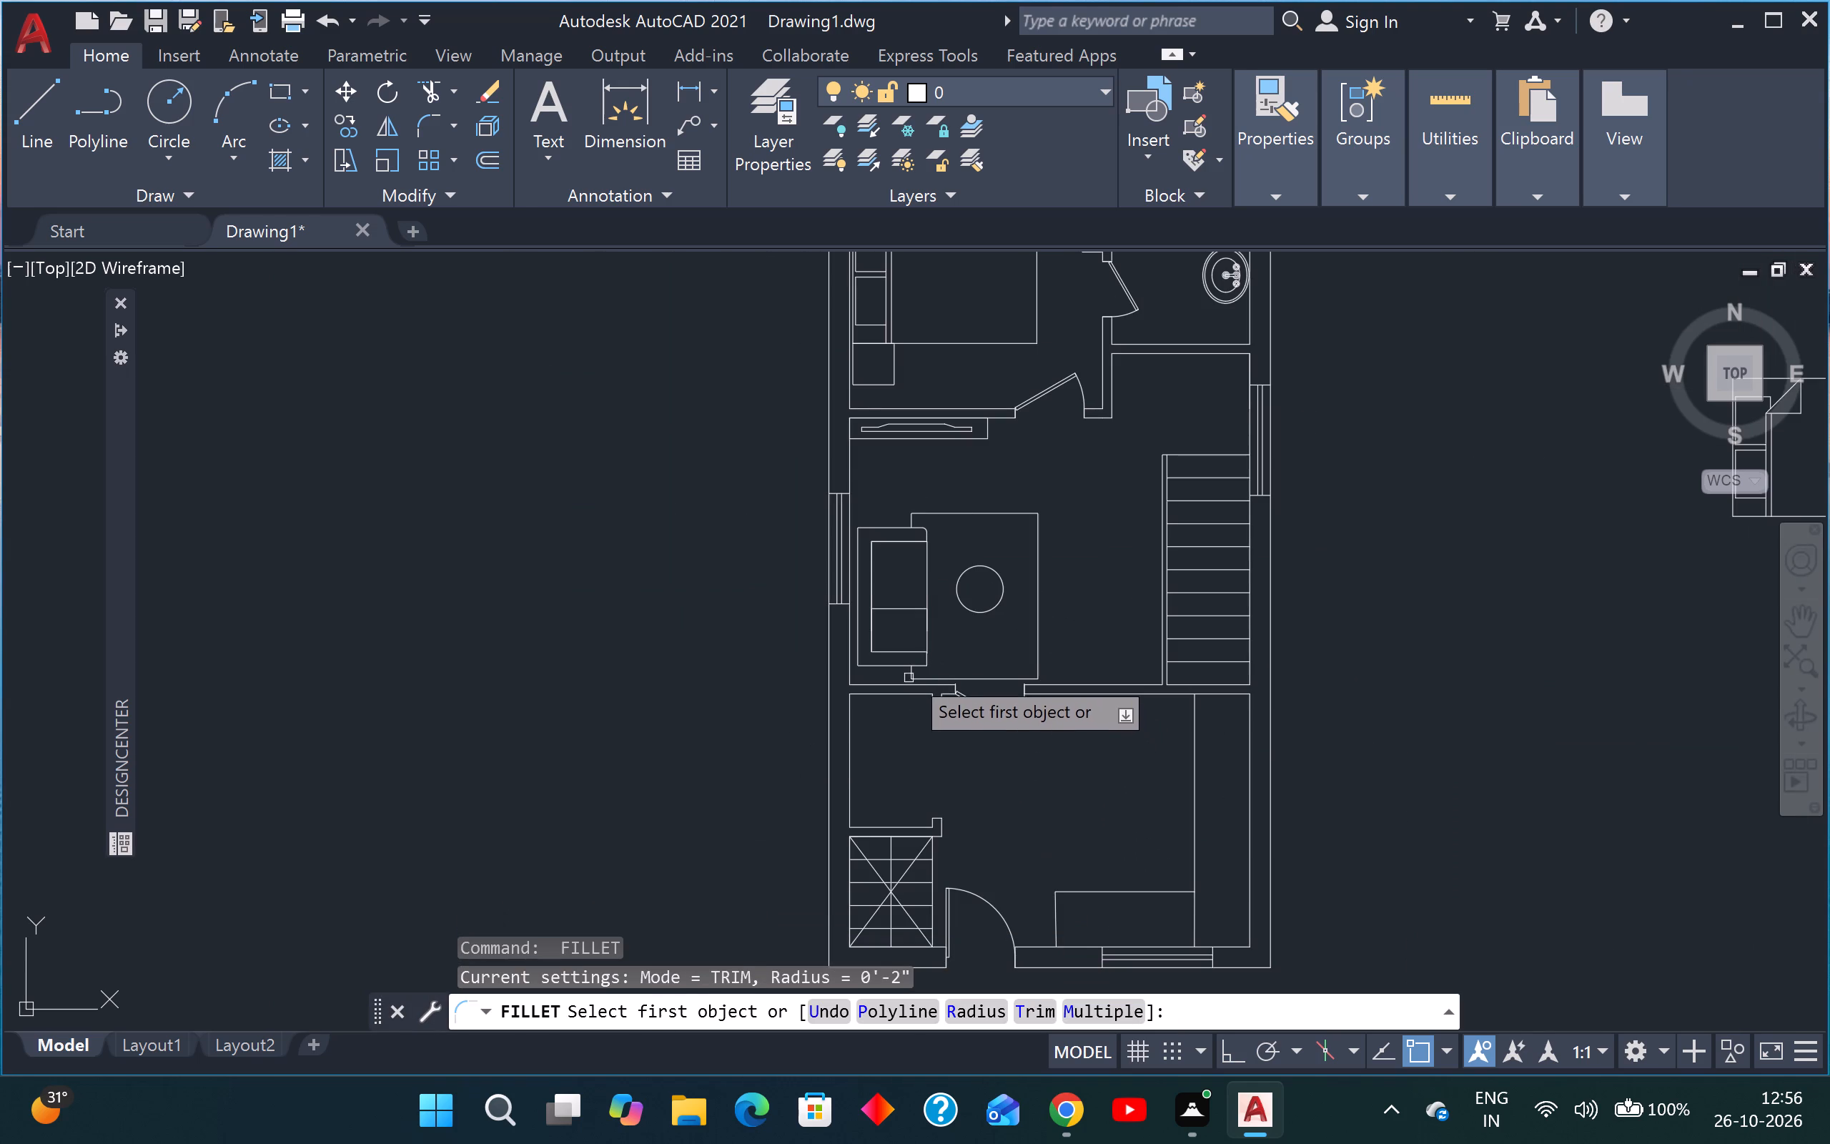
{"action": "scroll", "coordinate": [910, 660], "scroll_direction": "up", "scroll_amount": 3}
{"action": "left_click", "coordinate": [942, 688]}
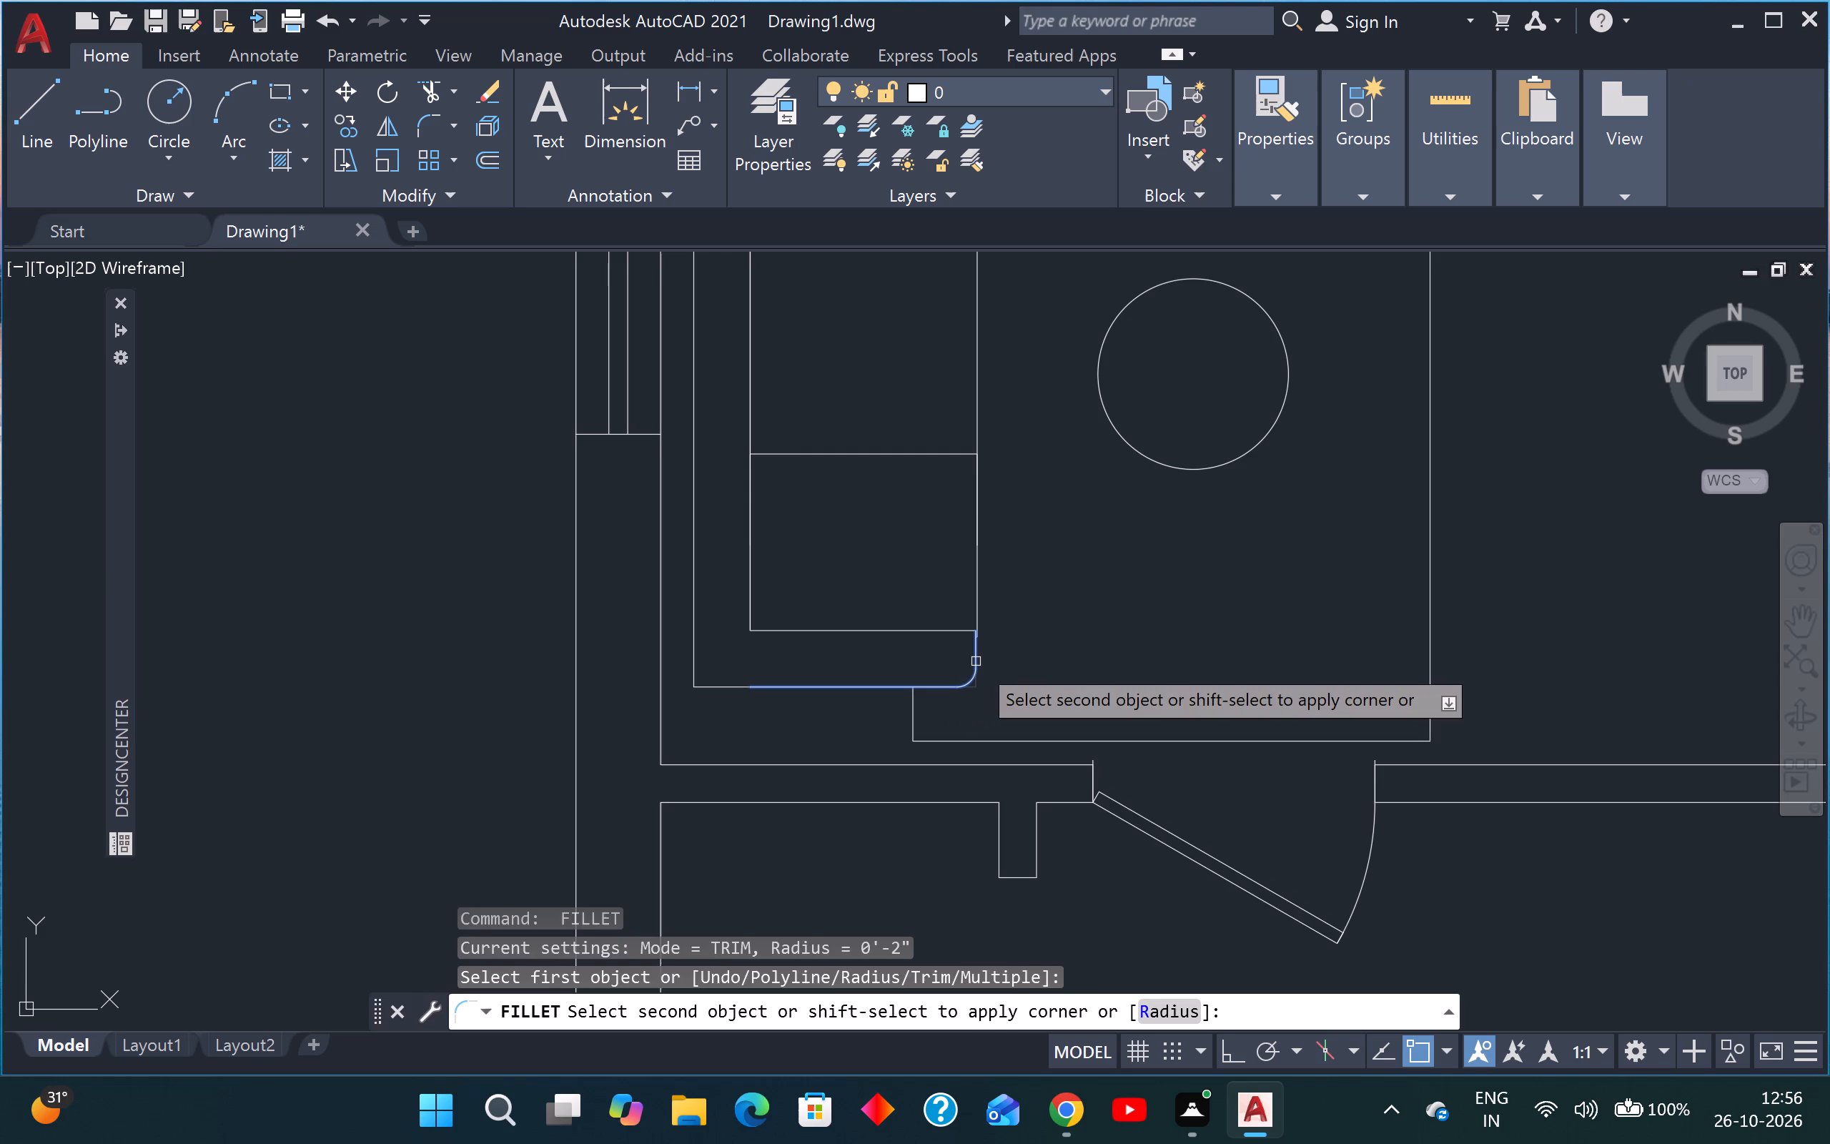
{"action": "left_click", "coordinate": [976, 661]}
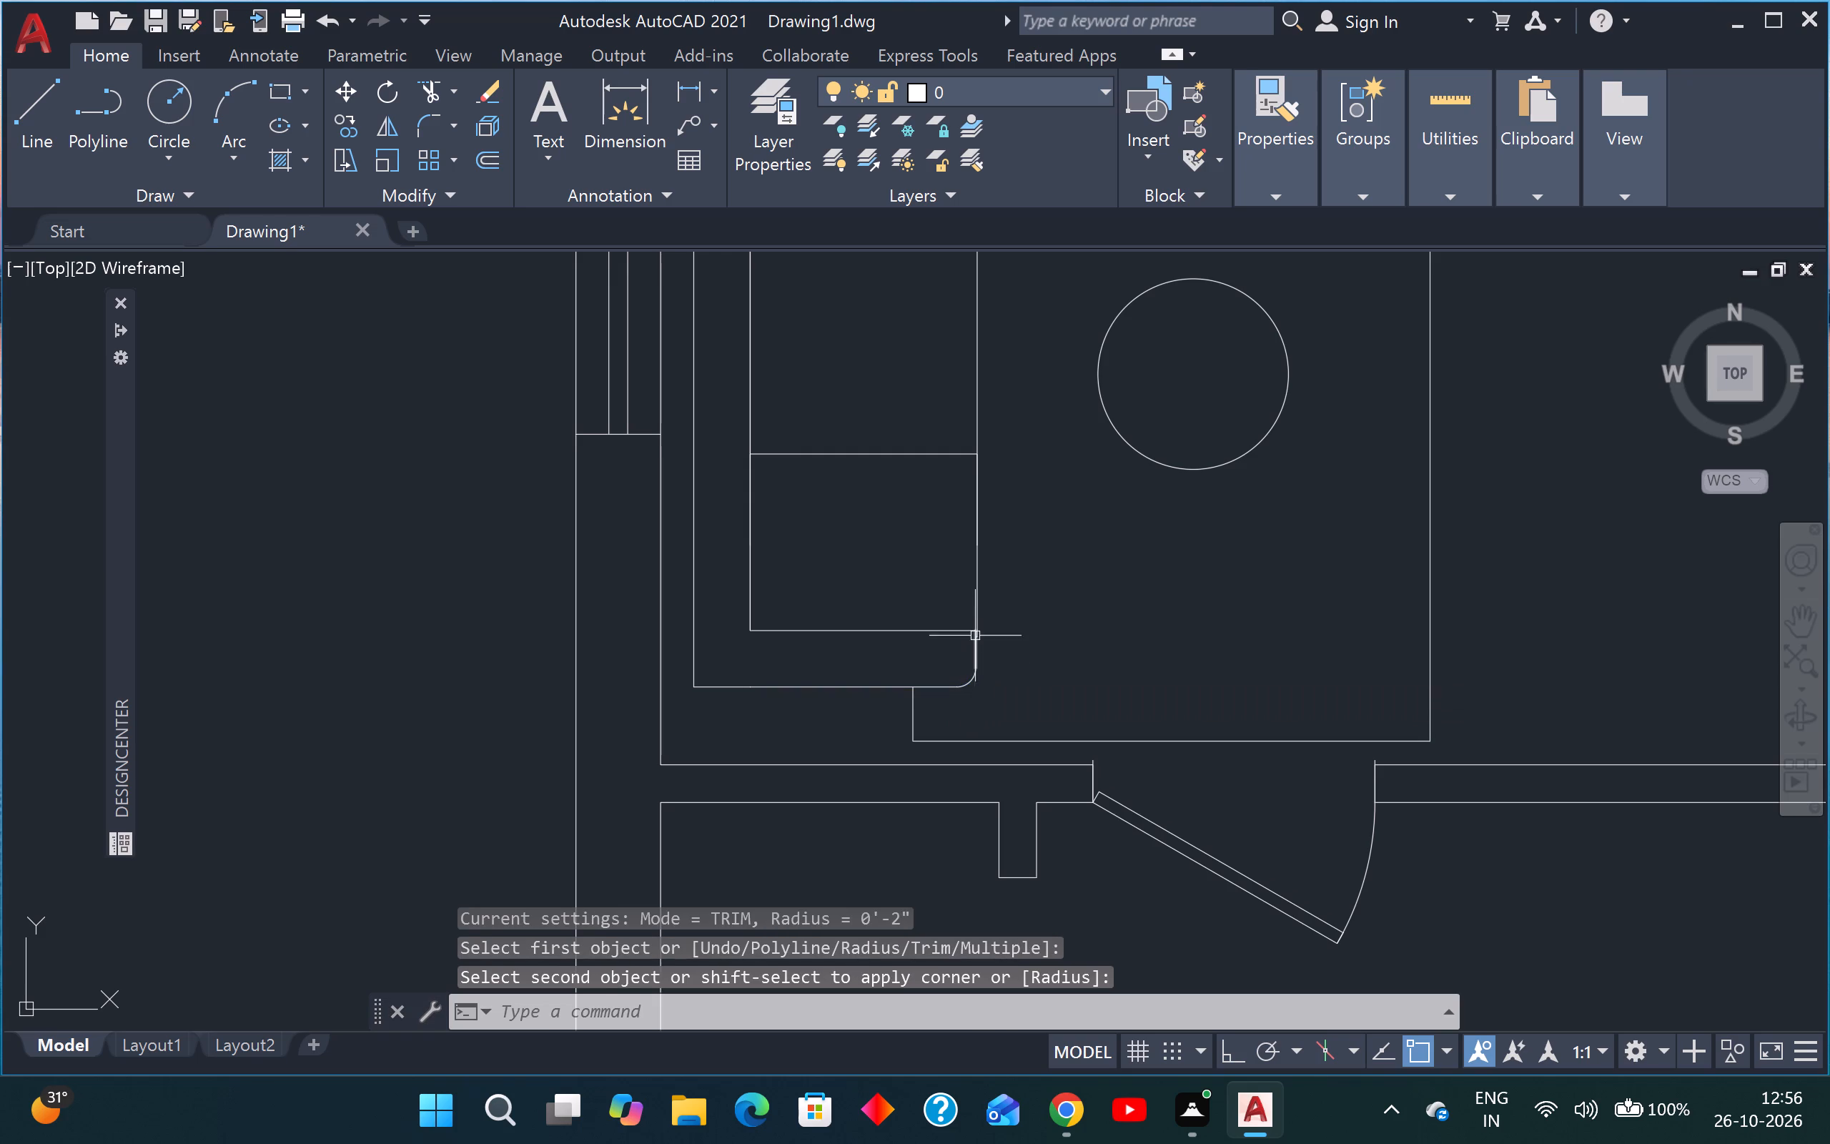
Fillet the inner east corners of the sofa's southern and northern arms with the 2" radius.
{"action": "key", "text": "space"}
{"action": "scroll", "coordinate": [981, 602], "scroll_direction": "up", "scroll_amount": 3}
{"action": "scroll", "coordinate": [959, 714], "scroll_direction": "up", "scroll_amount": 3}
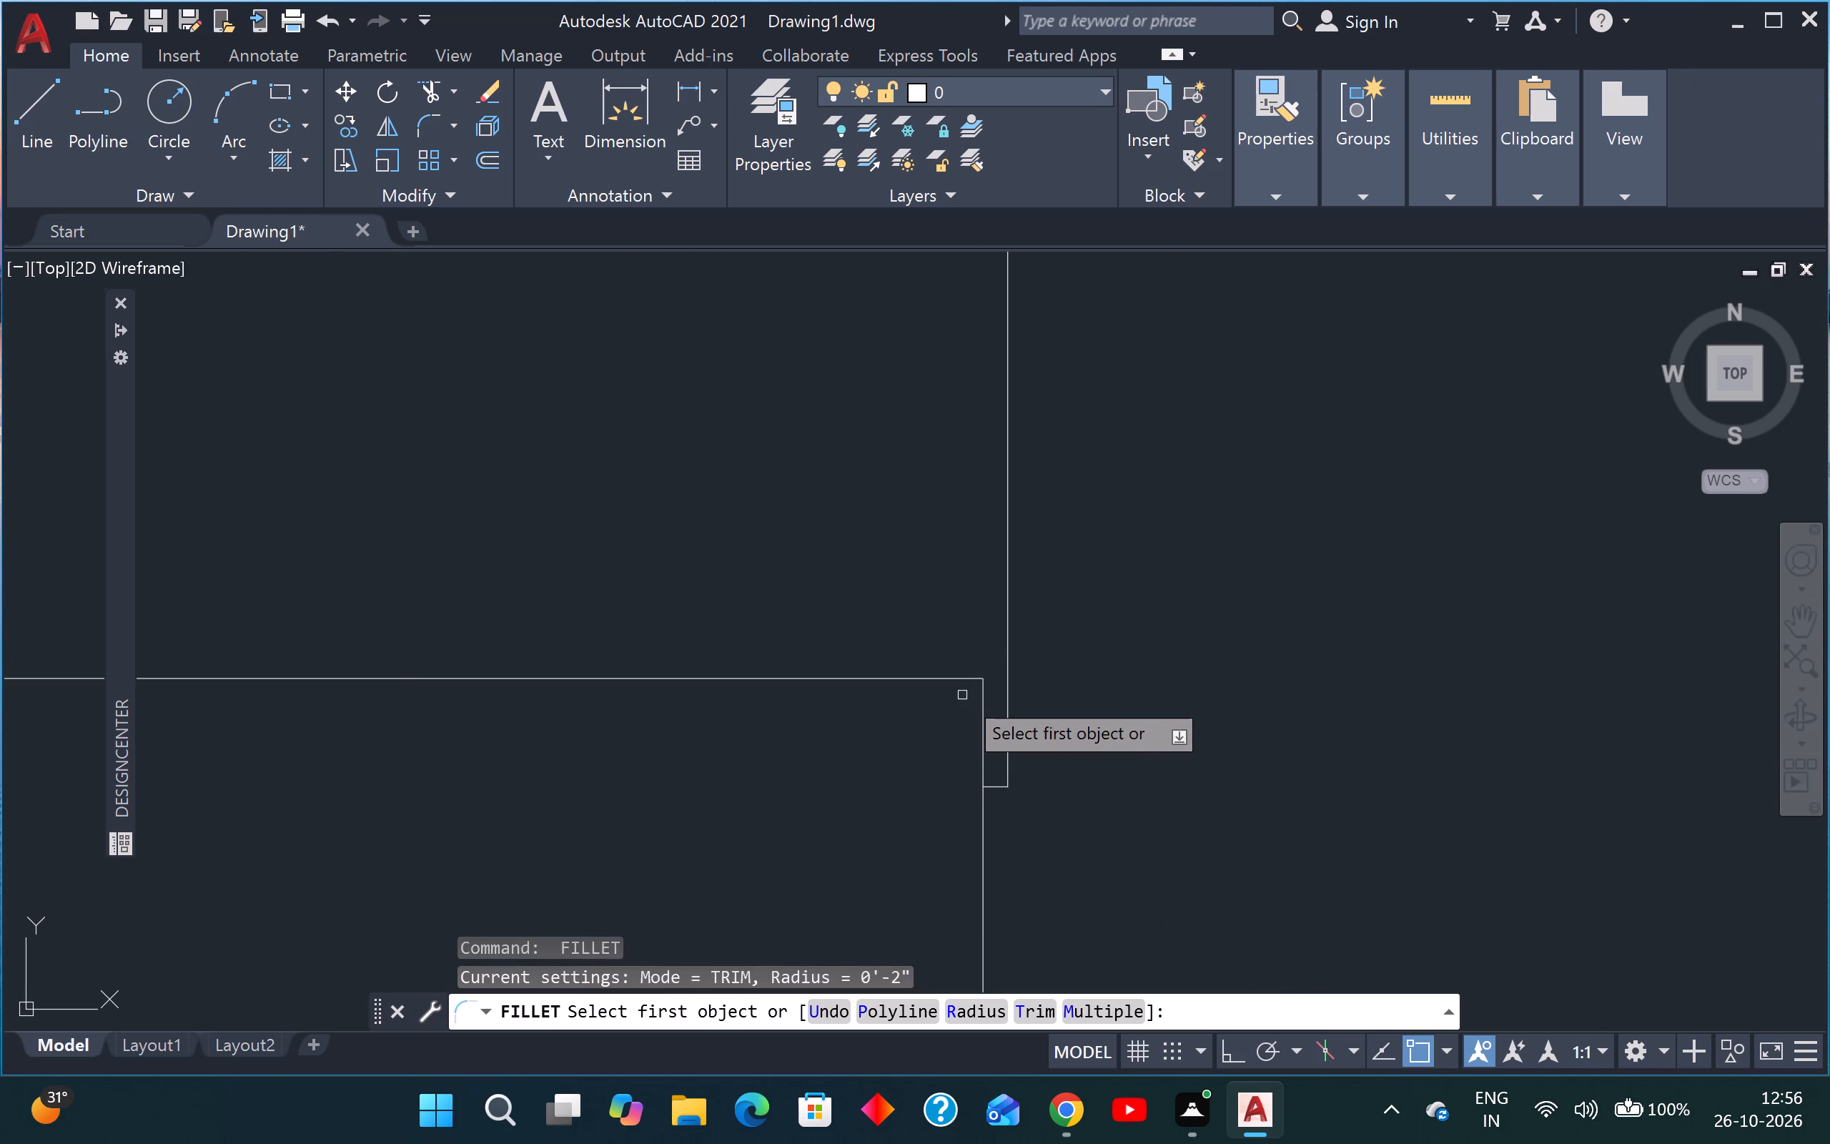
{"action": "left_click", "coordinate": [926, 675]}
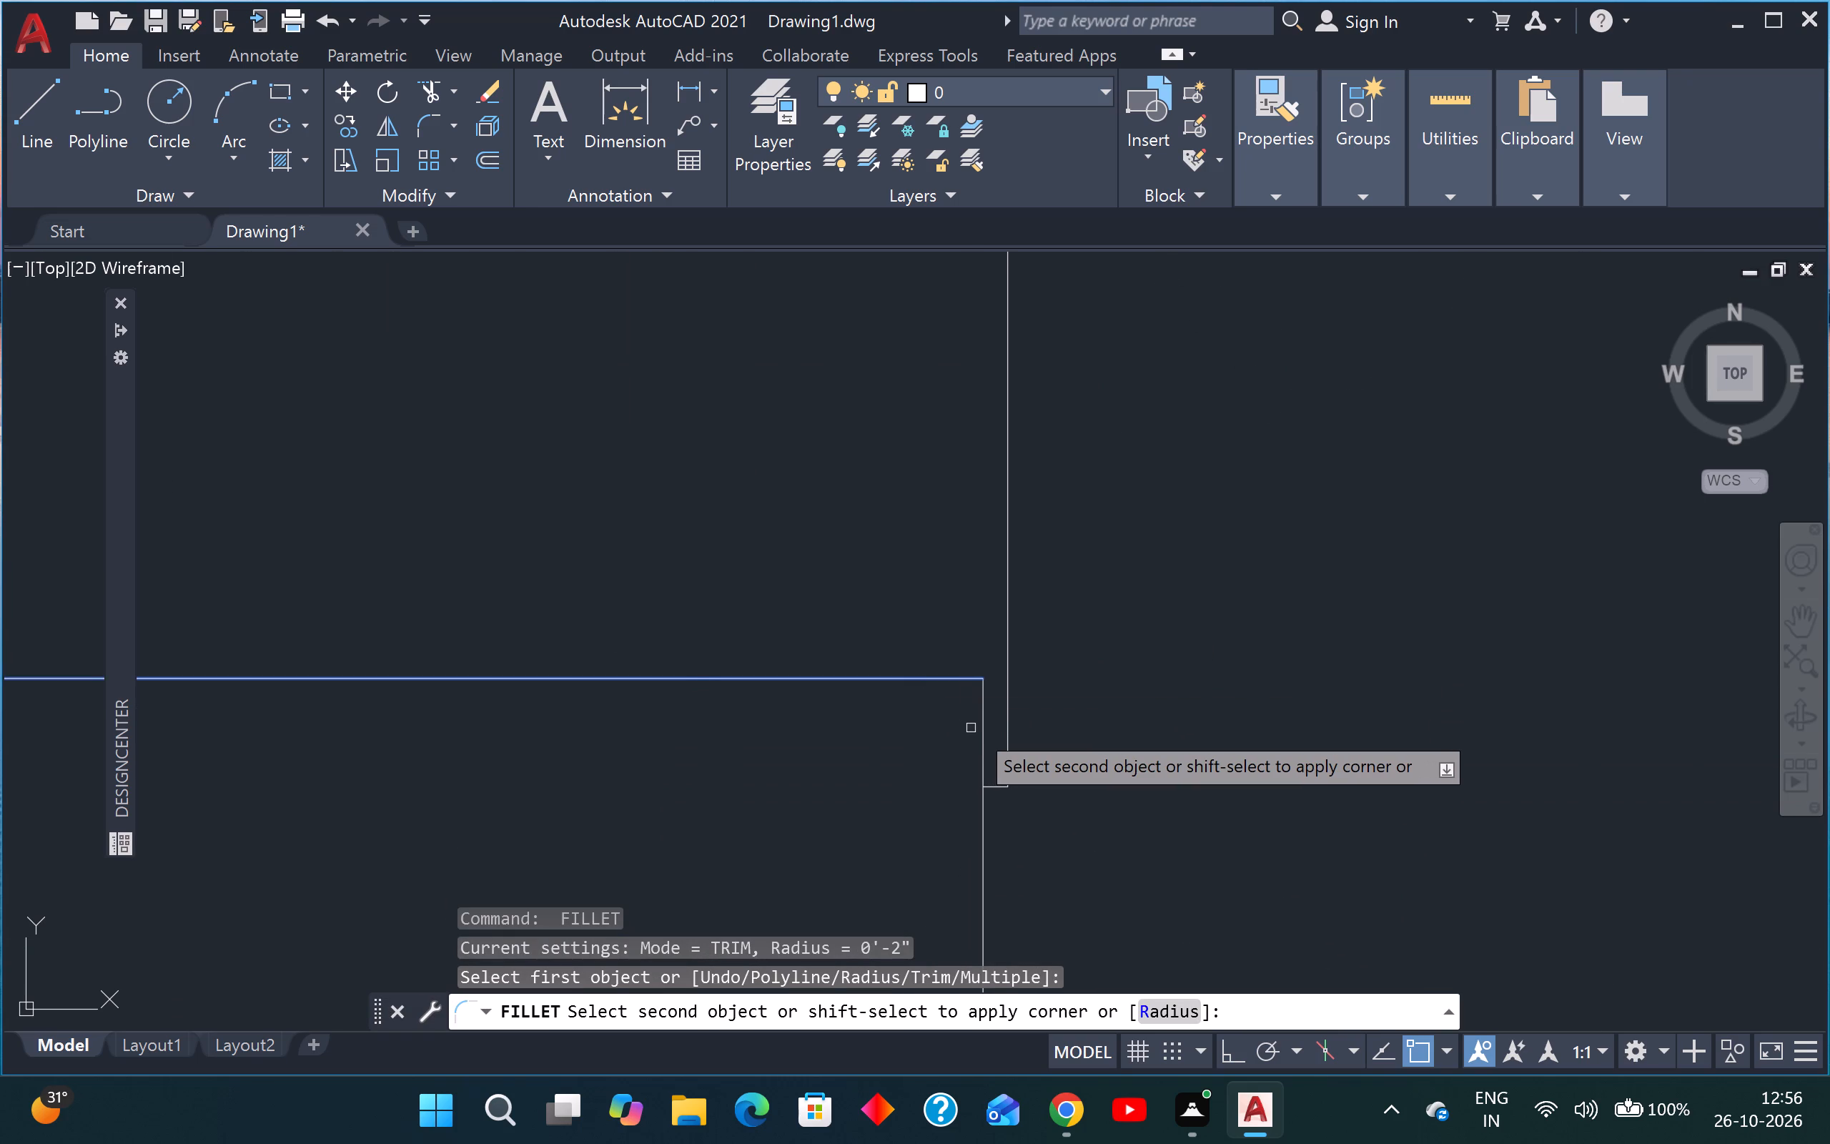
{"action": "left_click", "coordinate": [980, 729]}
{"action": "scroll", "coordinate": [984, 725], "scroll_direction": "down", "scroll_amount": 7}
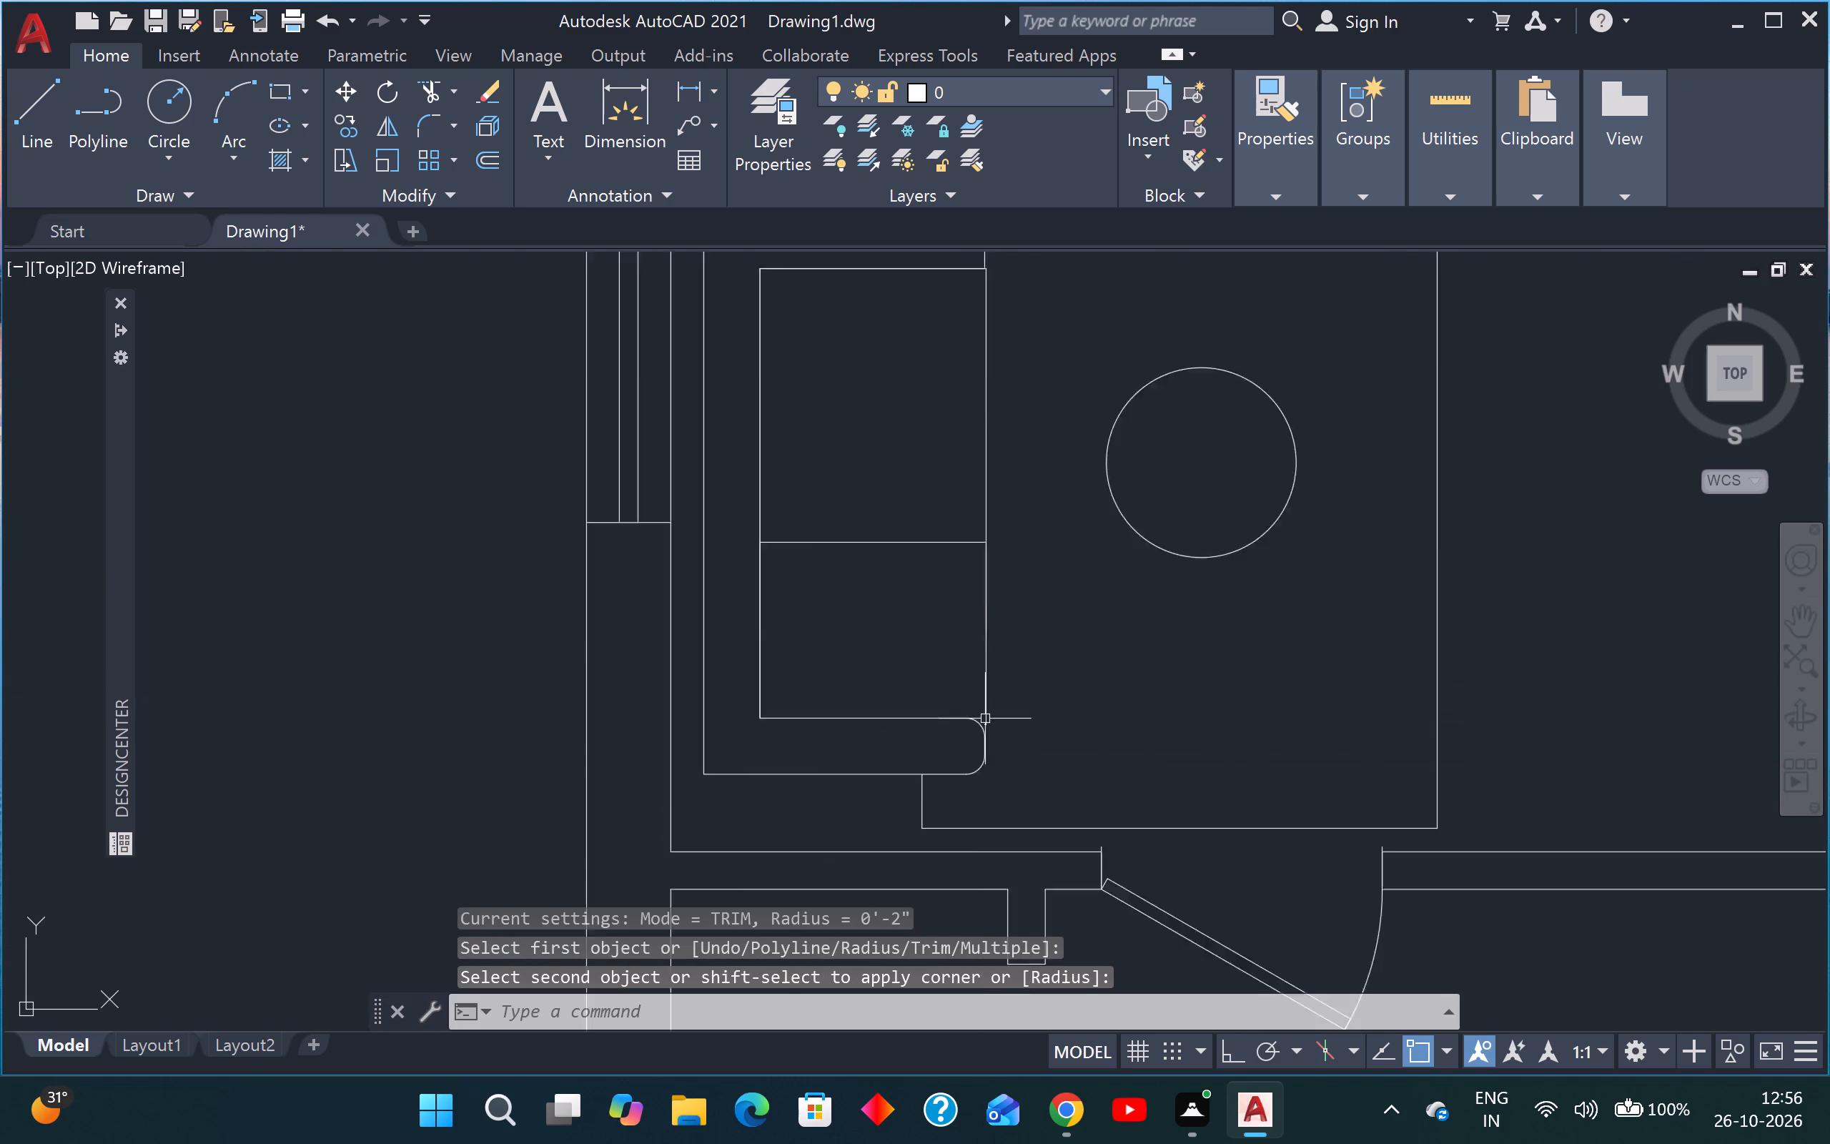
{"action": "scroll", "coordinate": [980, 718], "scroll_direction": "down", "scroll_amount": 1}
{"action": "scroll", "coordinate": [999, 513], "scroll_direction": "up", "scroll_amount": 3}
{"action": "scroll", "coordinate": [937, 607], "scroll_direction": "up", "scroll_amount": 3}
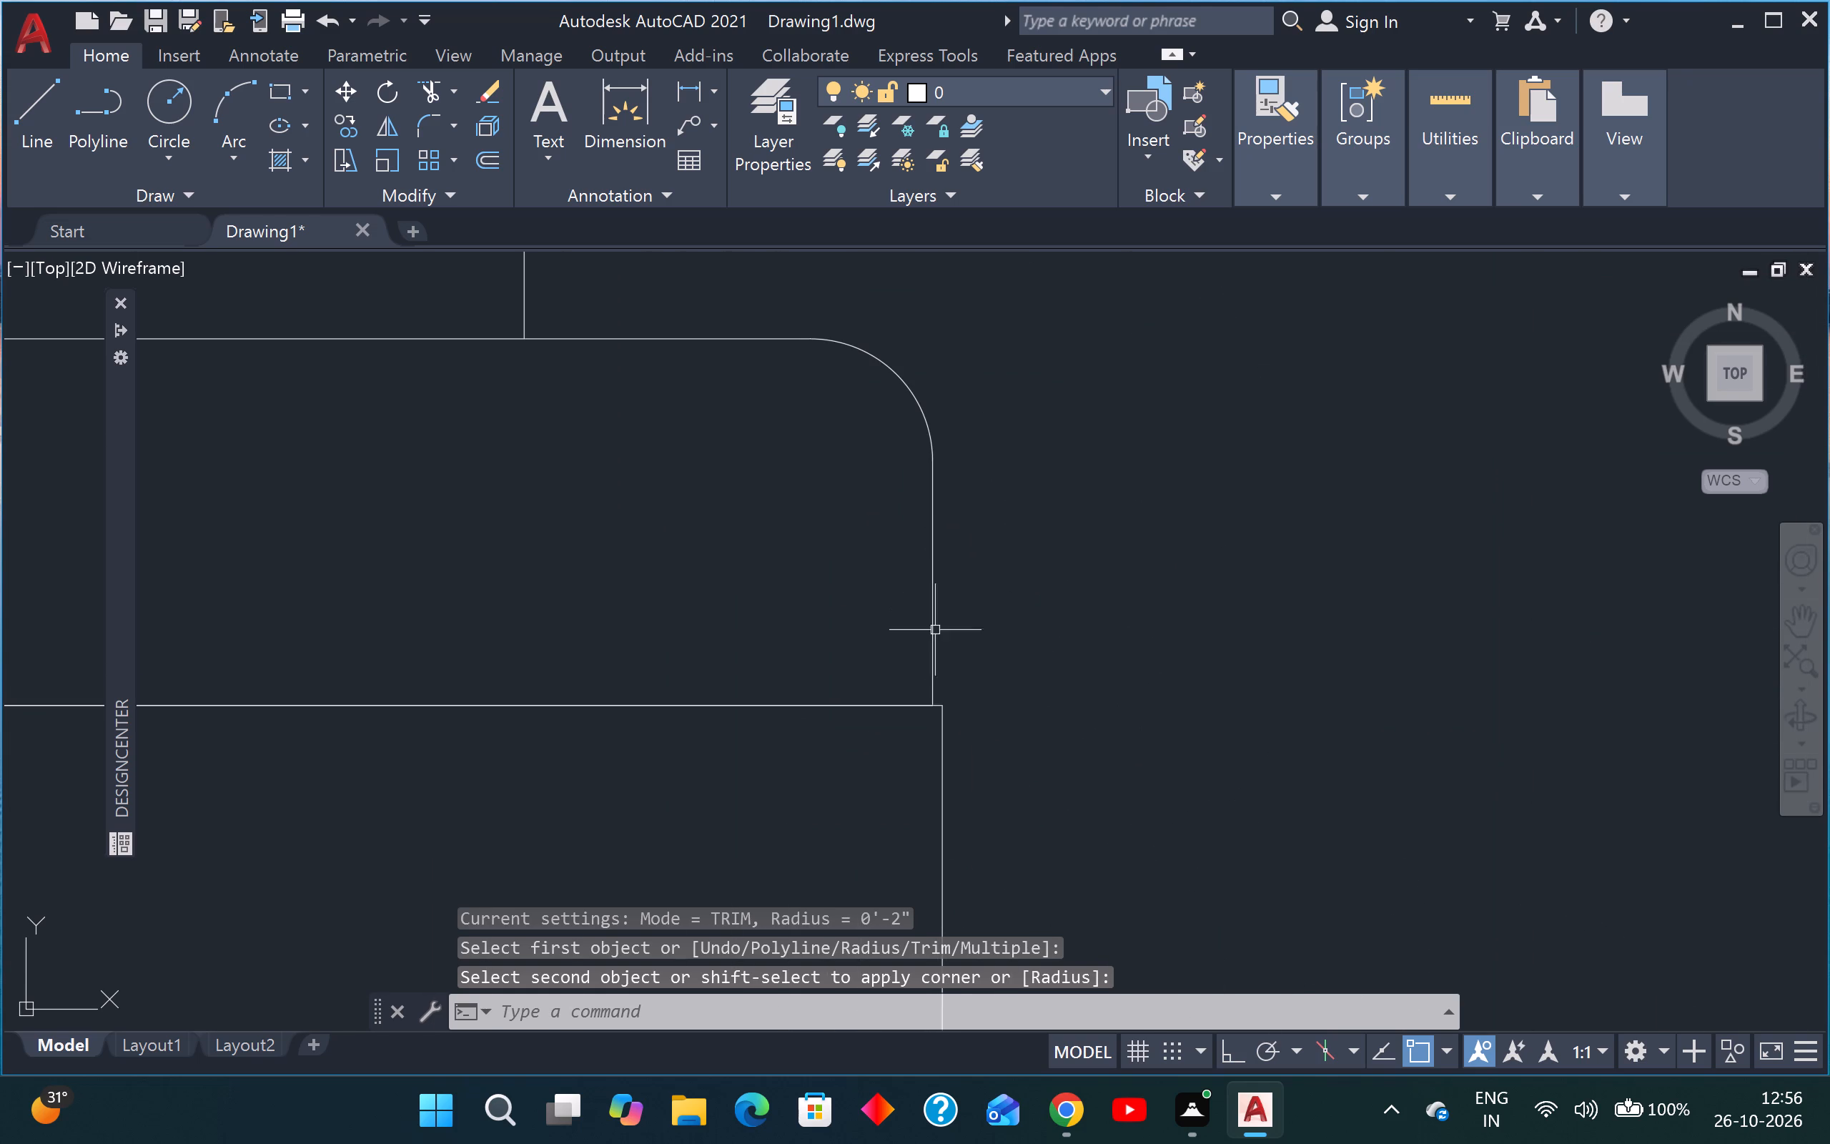
{"action": "key", "text": "space"}
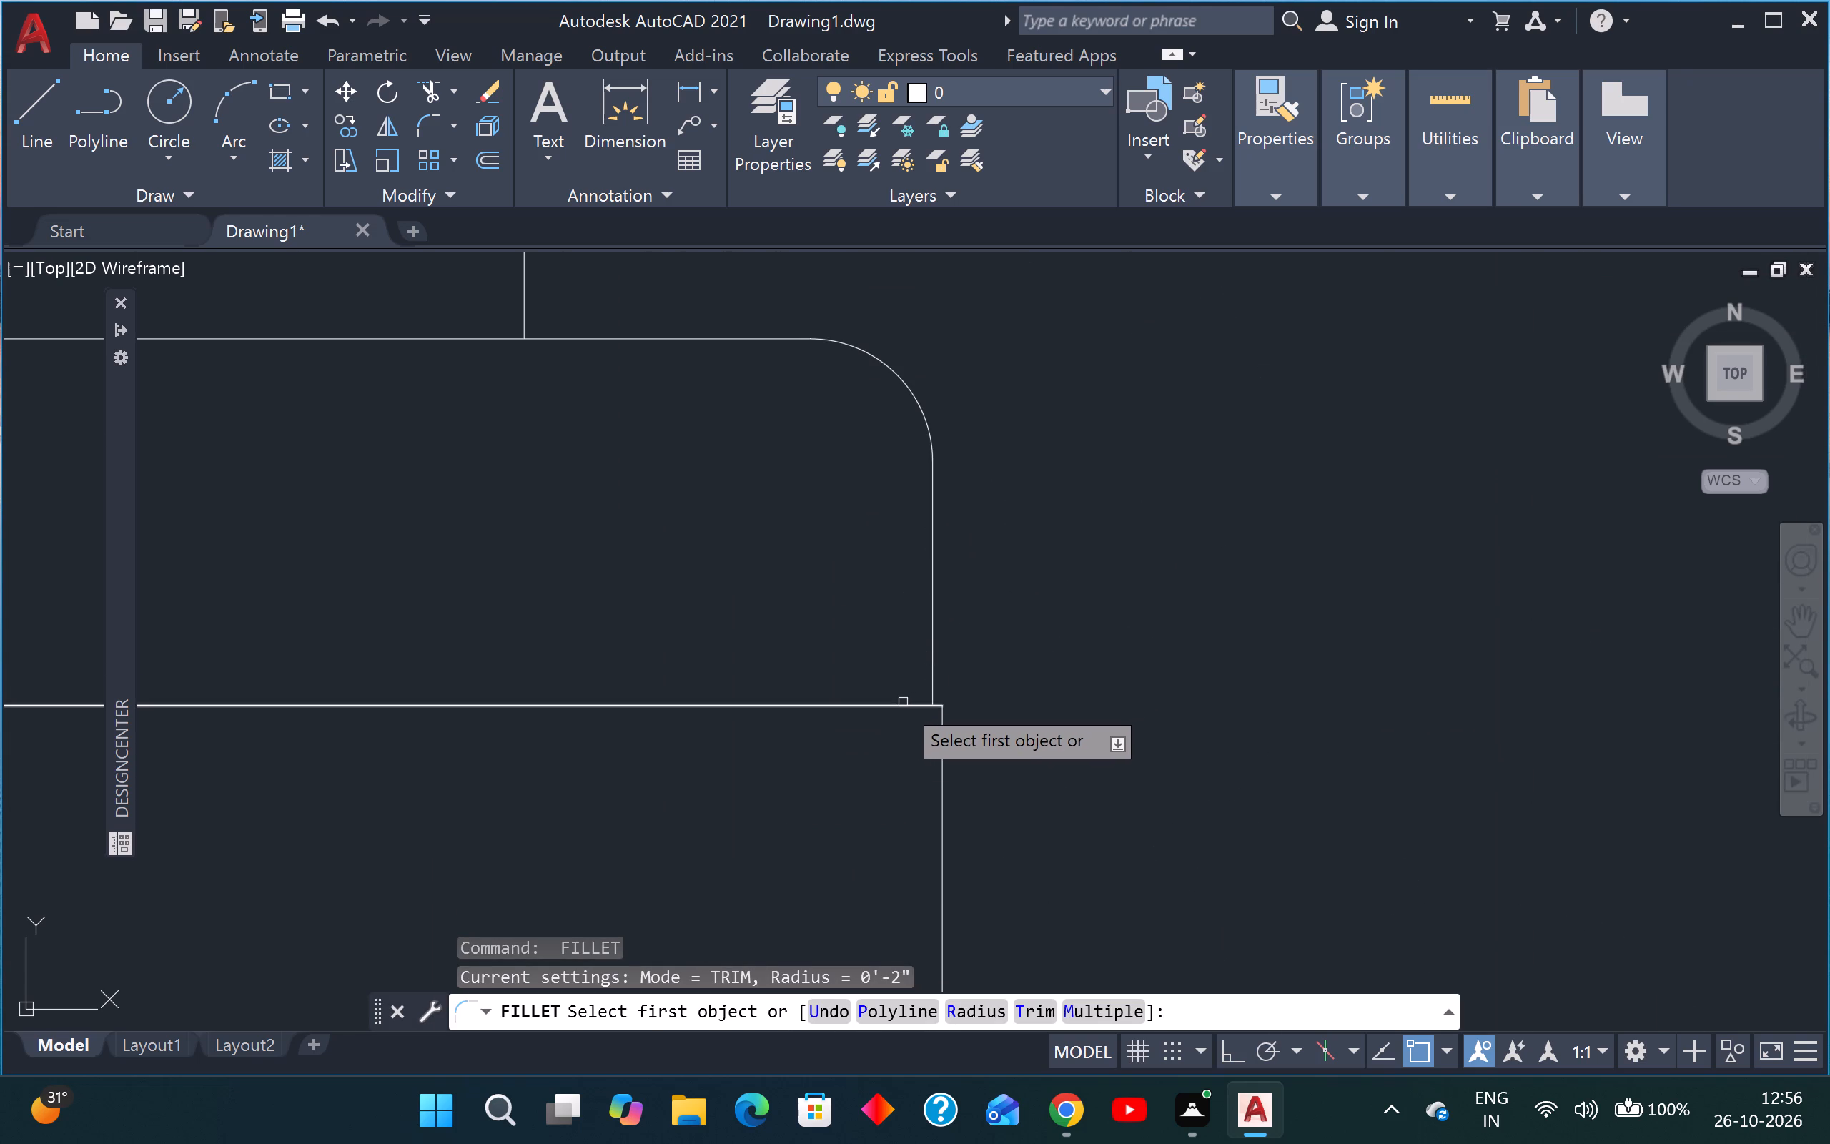
{"action": "left_click", "coordinate": [861, 704]}
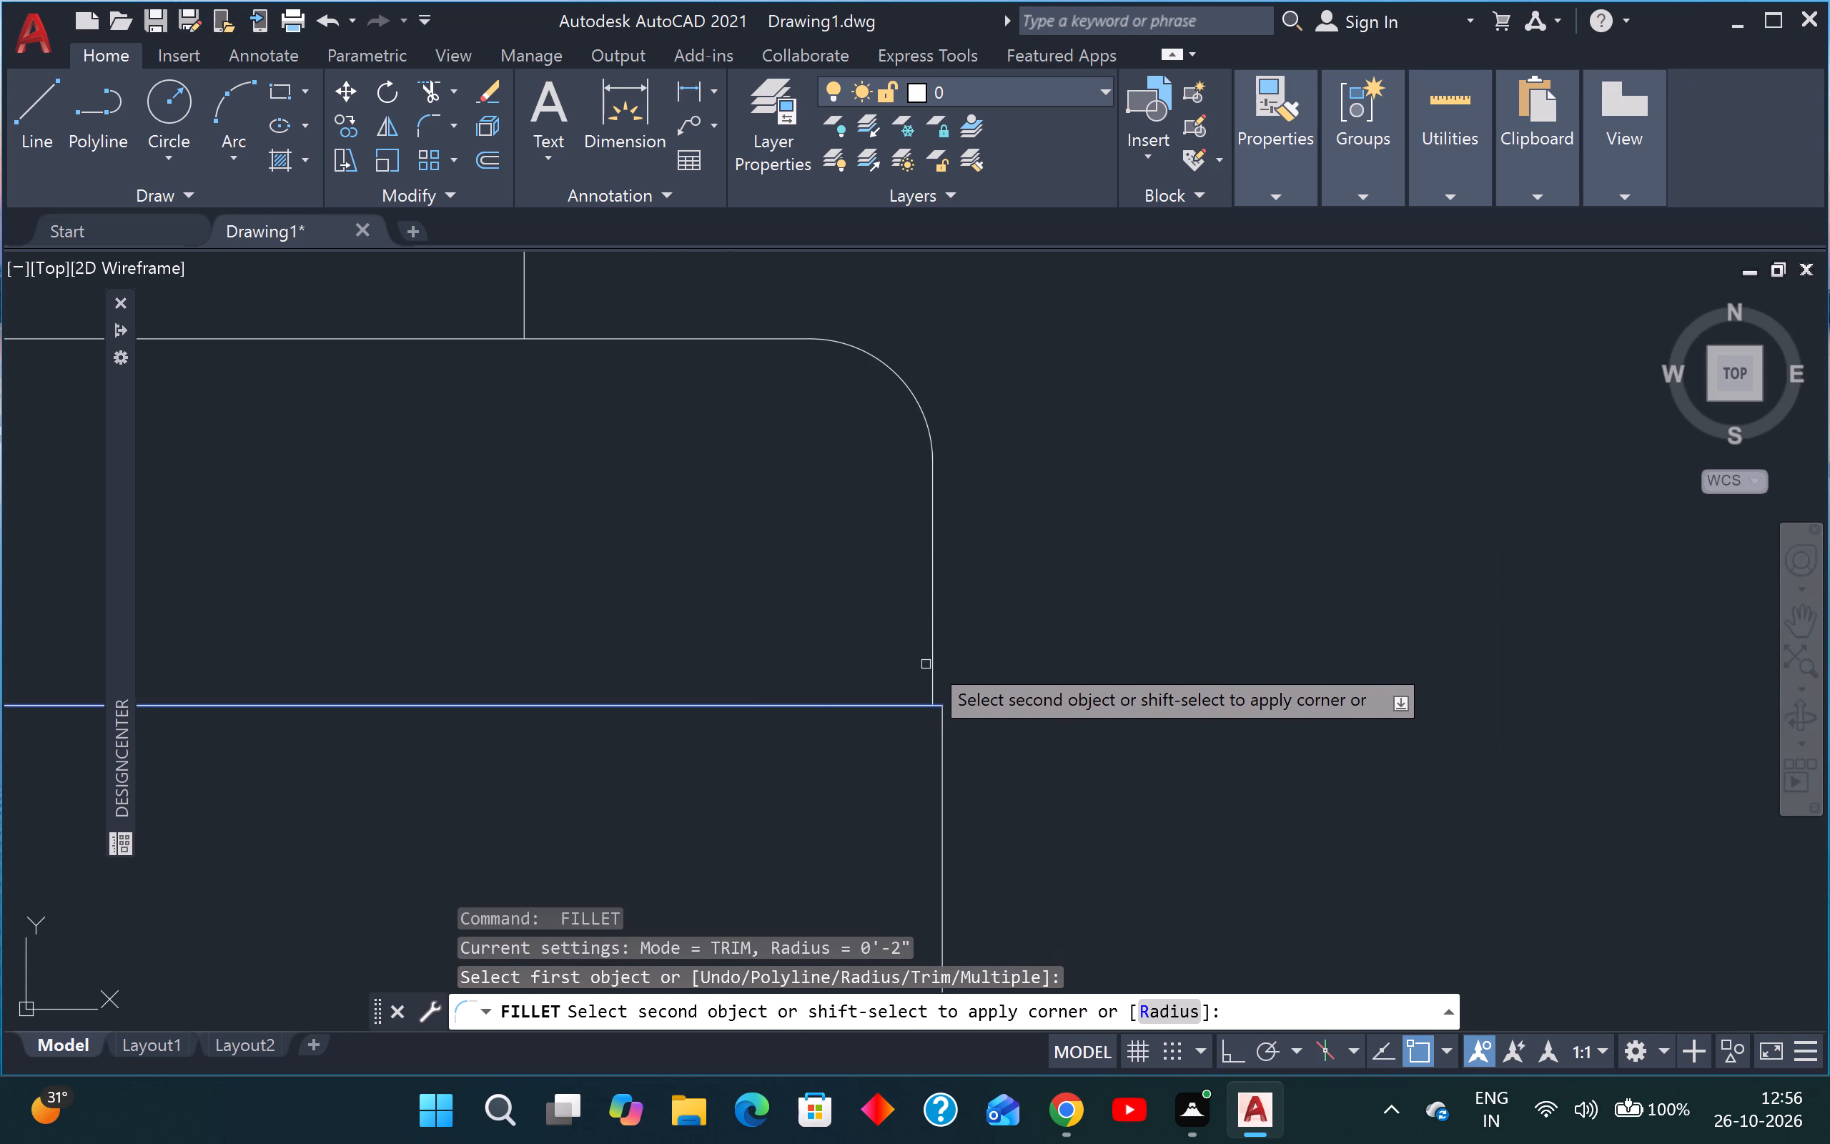
{"action": "left_click", "coordinate": [929, 651]}
Draw a line closing the northern seat's east edge, from the remaining edge's upper end to the northern arm's inner edge.
{"action": "scroll", "coordinate": [929, 650], "scroll_direction": "down", "scroll_amount": 4}
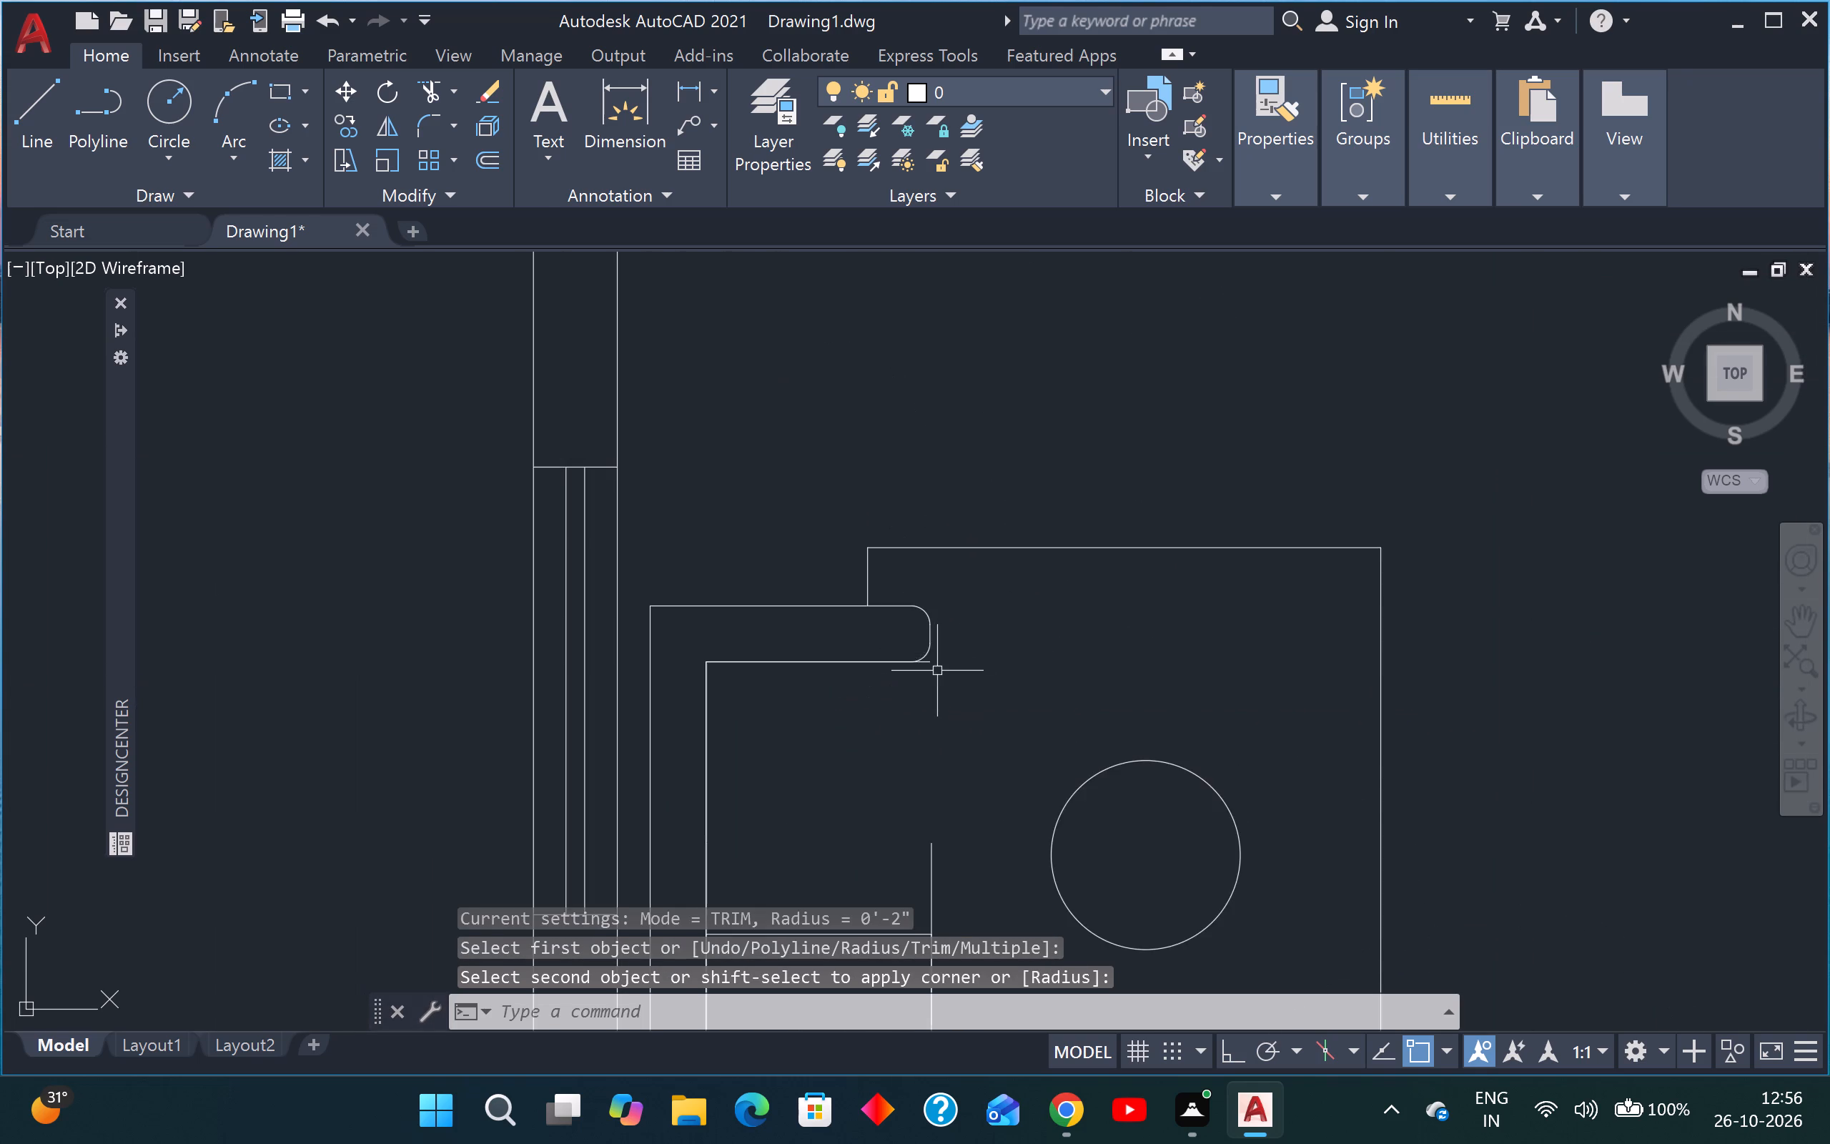
{"action": "scroll", "coordinate": [940, 678], "scroll_direction": "down", "scroll_amount": 3}
{"action": "type", "text": "l"}
{"action": "key", "text": "space"}
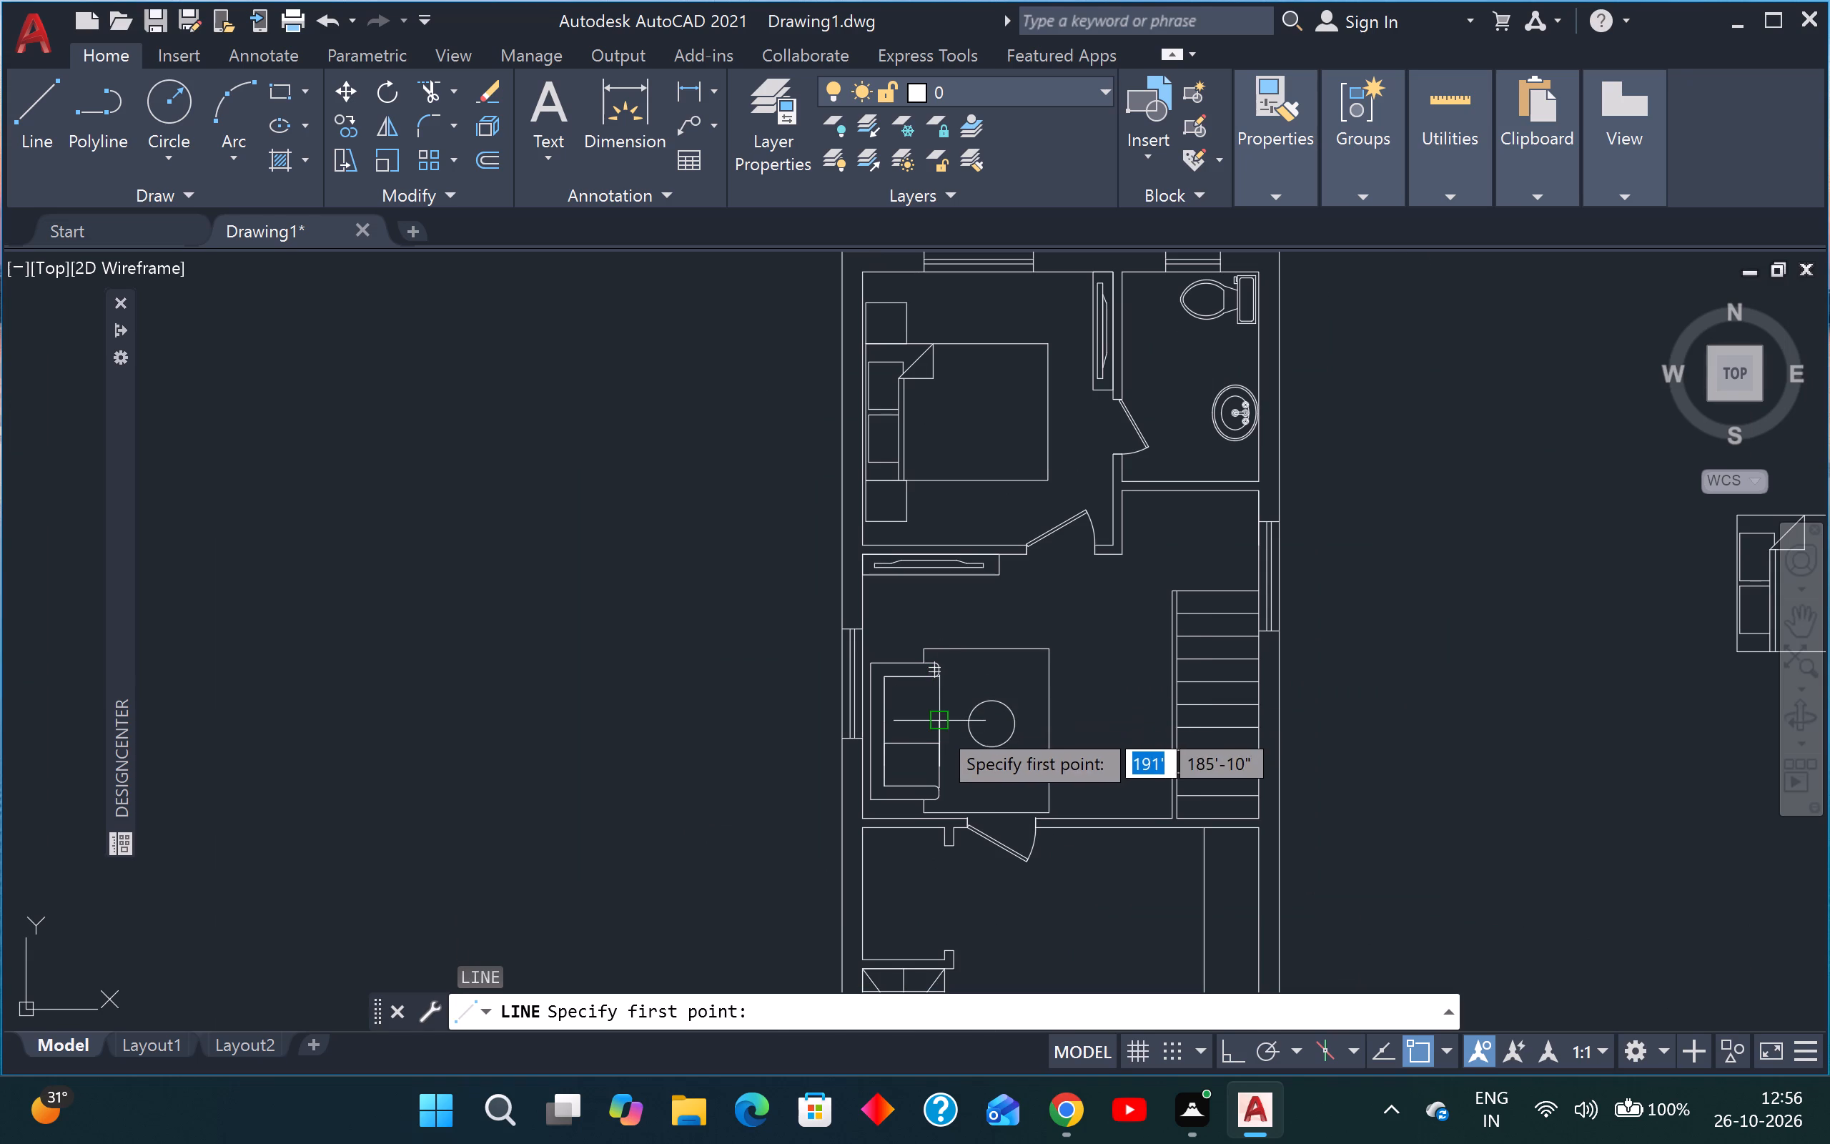
{"action": "scroll", "coordinate": [936, 726], "scroll_direction": "up", "scroll_amount": 3}
{"action": "left_click", "coordinate": [946, 706]}
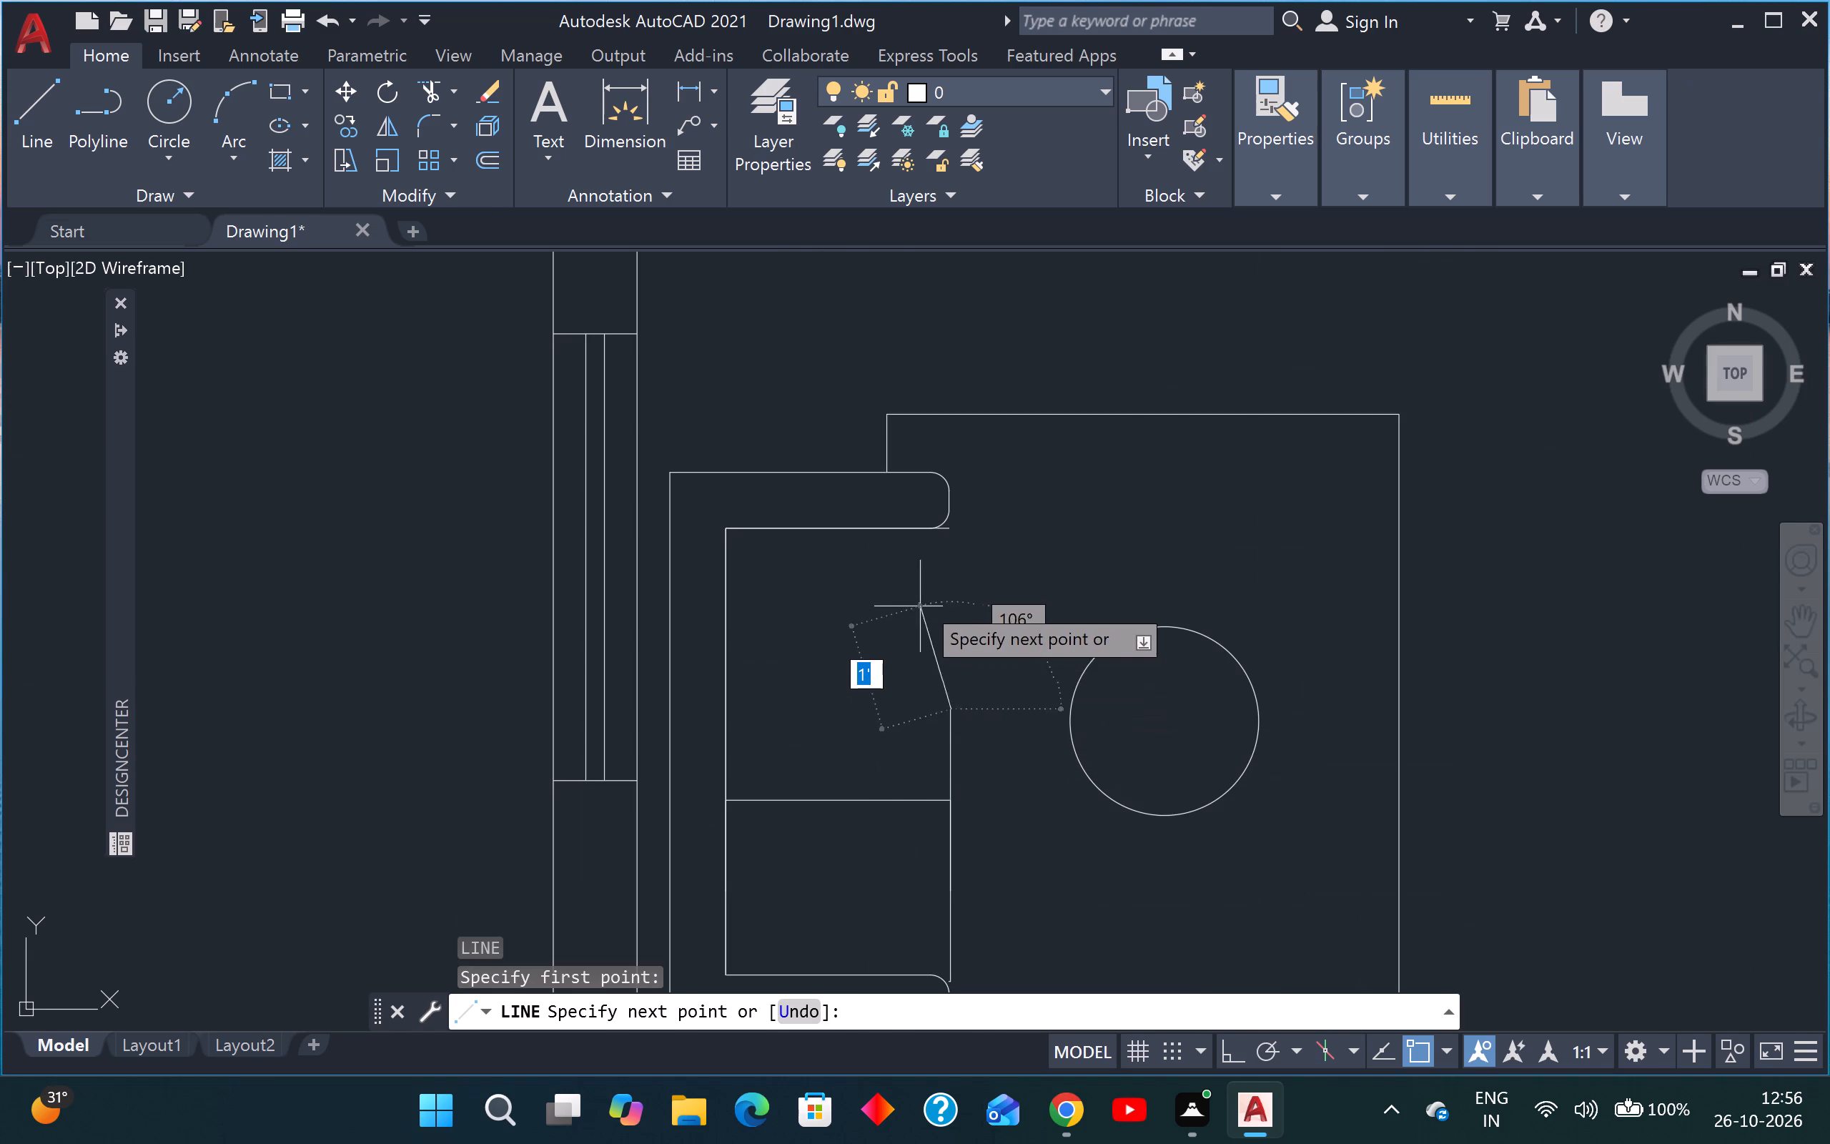
{"action": "left_click", "coordinate": [950, 528]}
{"action": "key", "text": "Escape"}
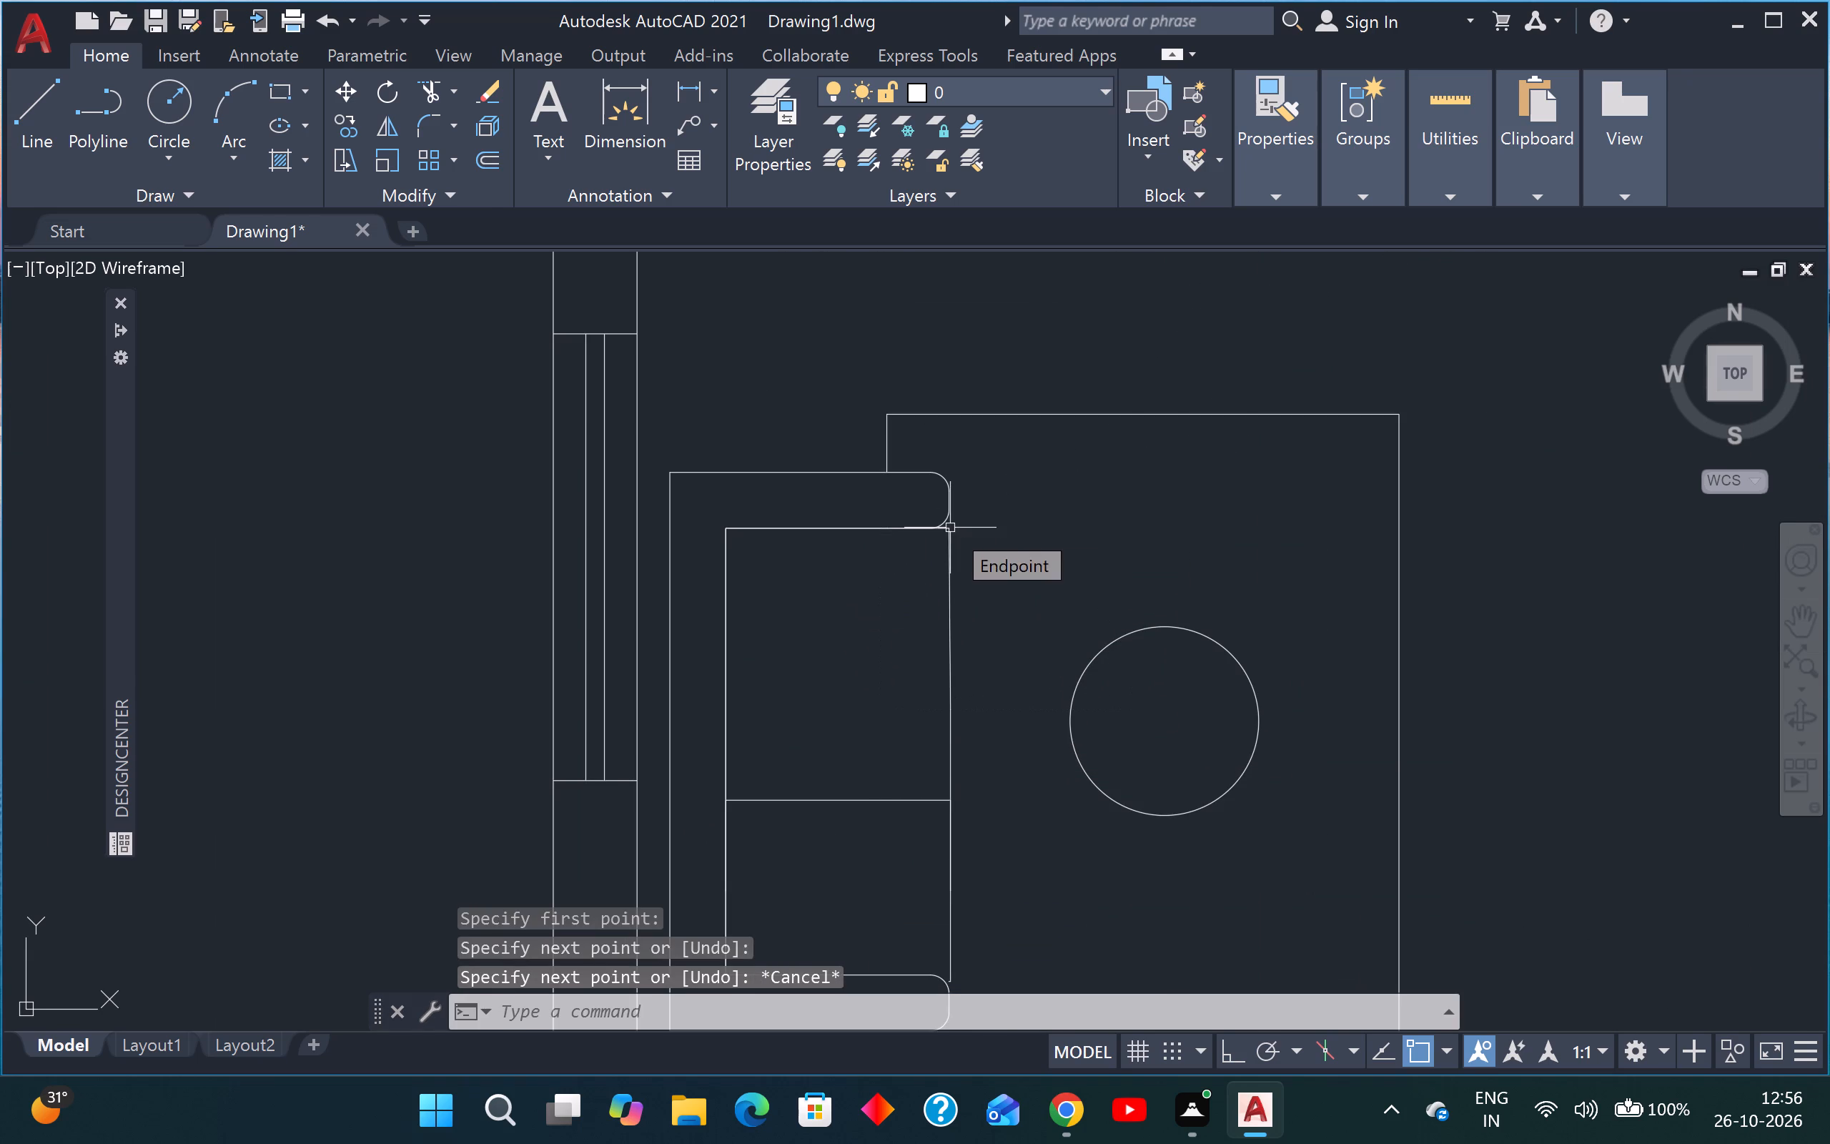
With Ortho on, draw a line about 3" long westward from the southern seat's southeast corner, crossing the arm's rounded corner.
{"action": "scroll", "coordinate": [950, 528], "scroll_direction": "down", "scroll_amount": 4}
{"action": "scroll", "coordinate": [950, 616], "scroll_direction": "up", "scroll_amount": 2}
{"action": "key", "text": "space"}
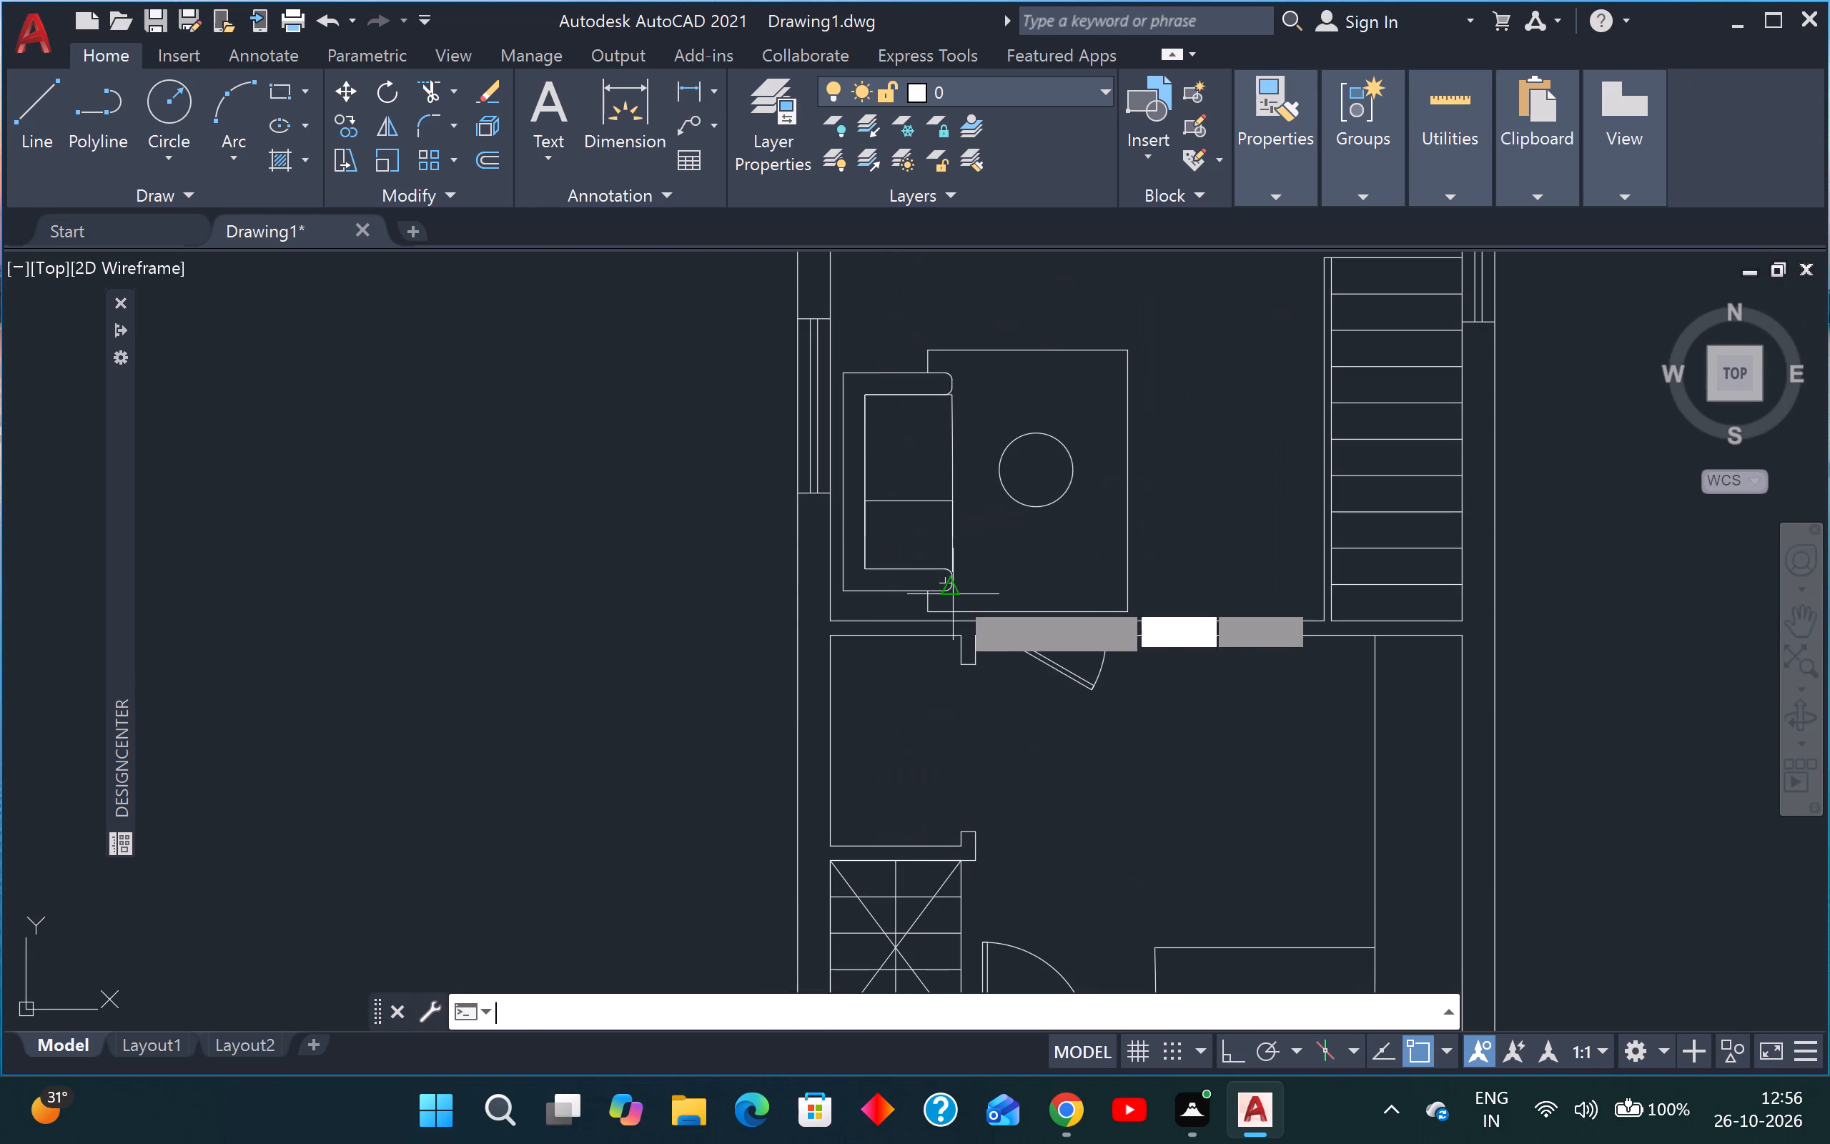
{"action": "scroll", "coordinate": [956, 573], "scroll_direction": "up", "scroll_amount": 7}
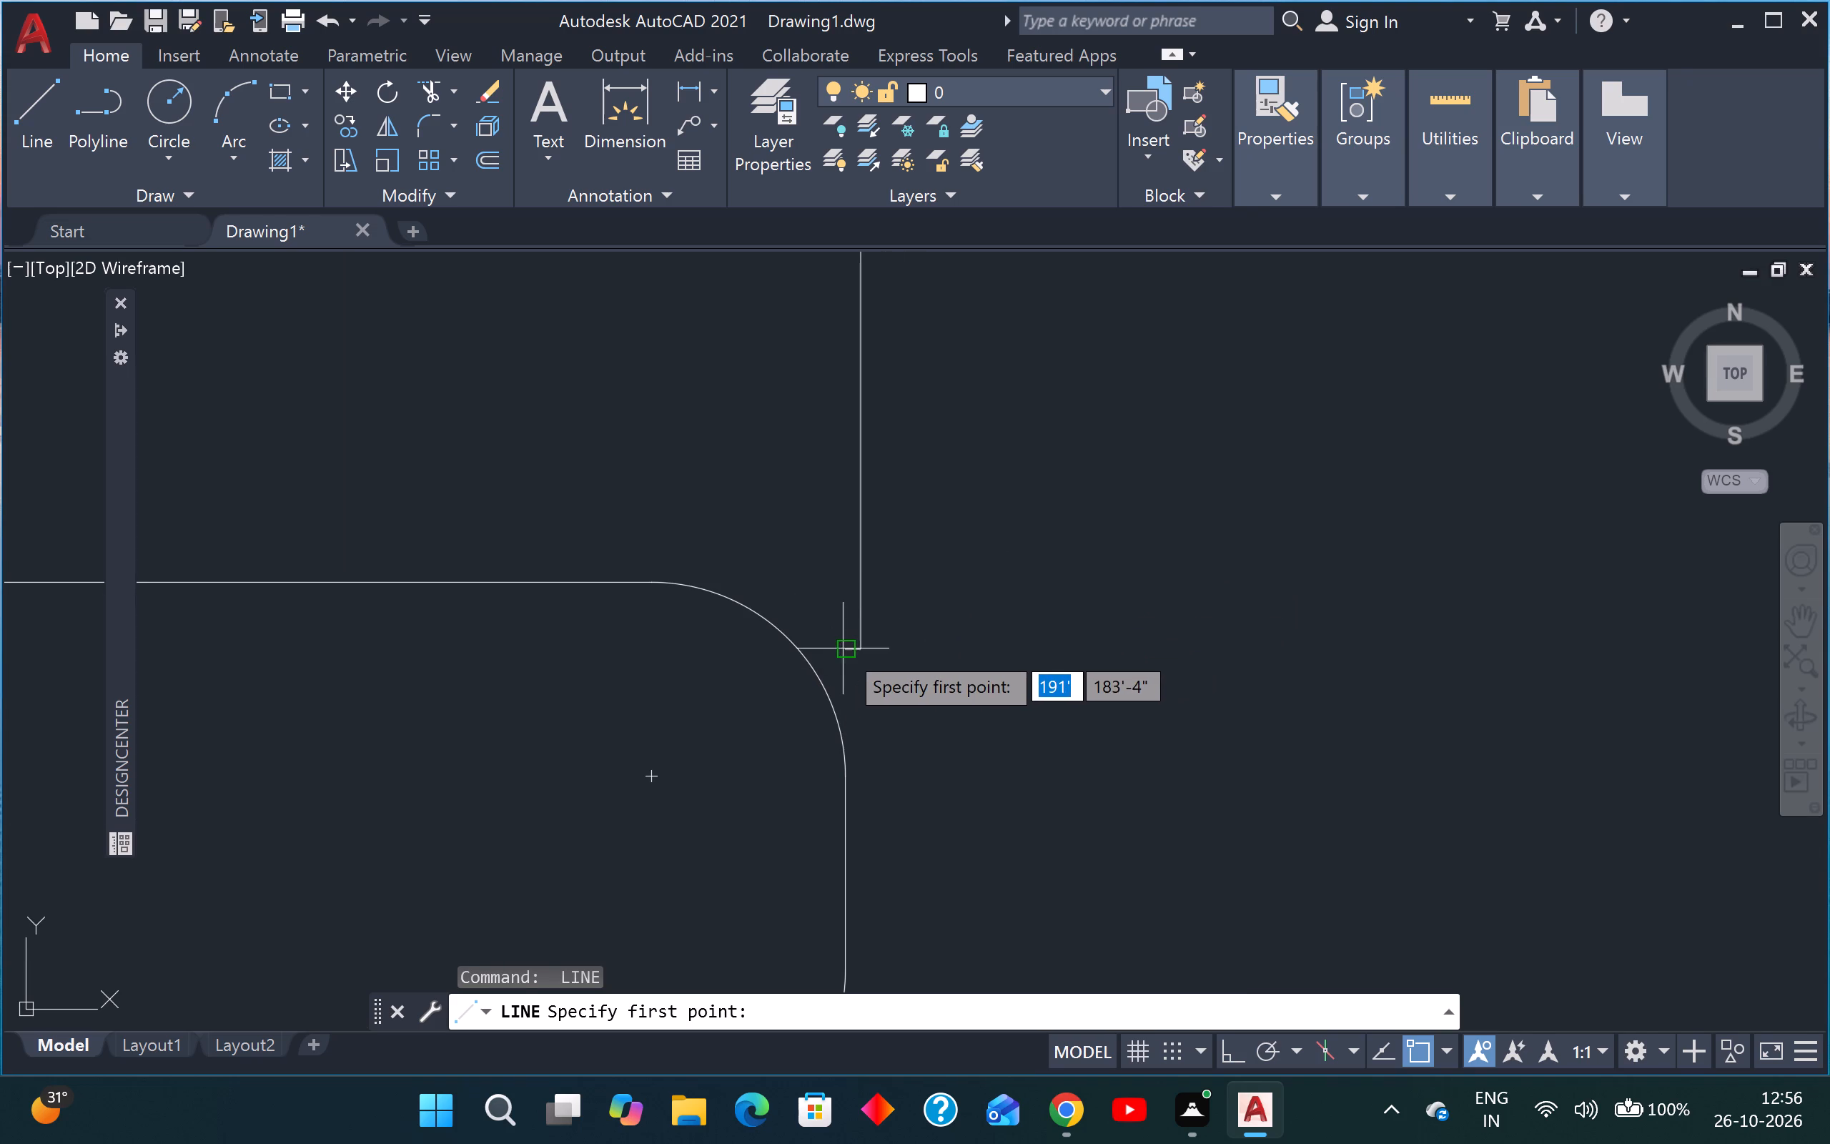
{"action": "left_click", "coordinate": [843, 649]}
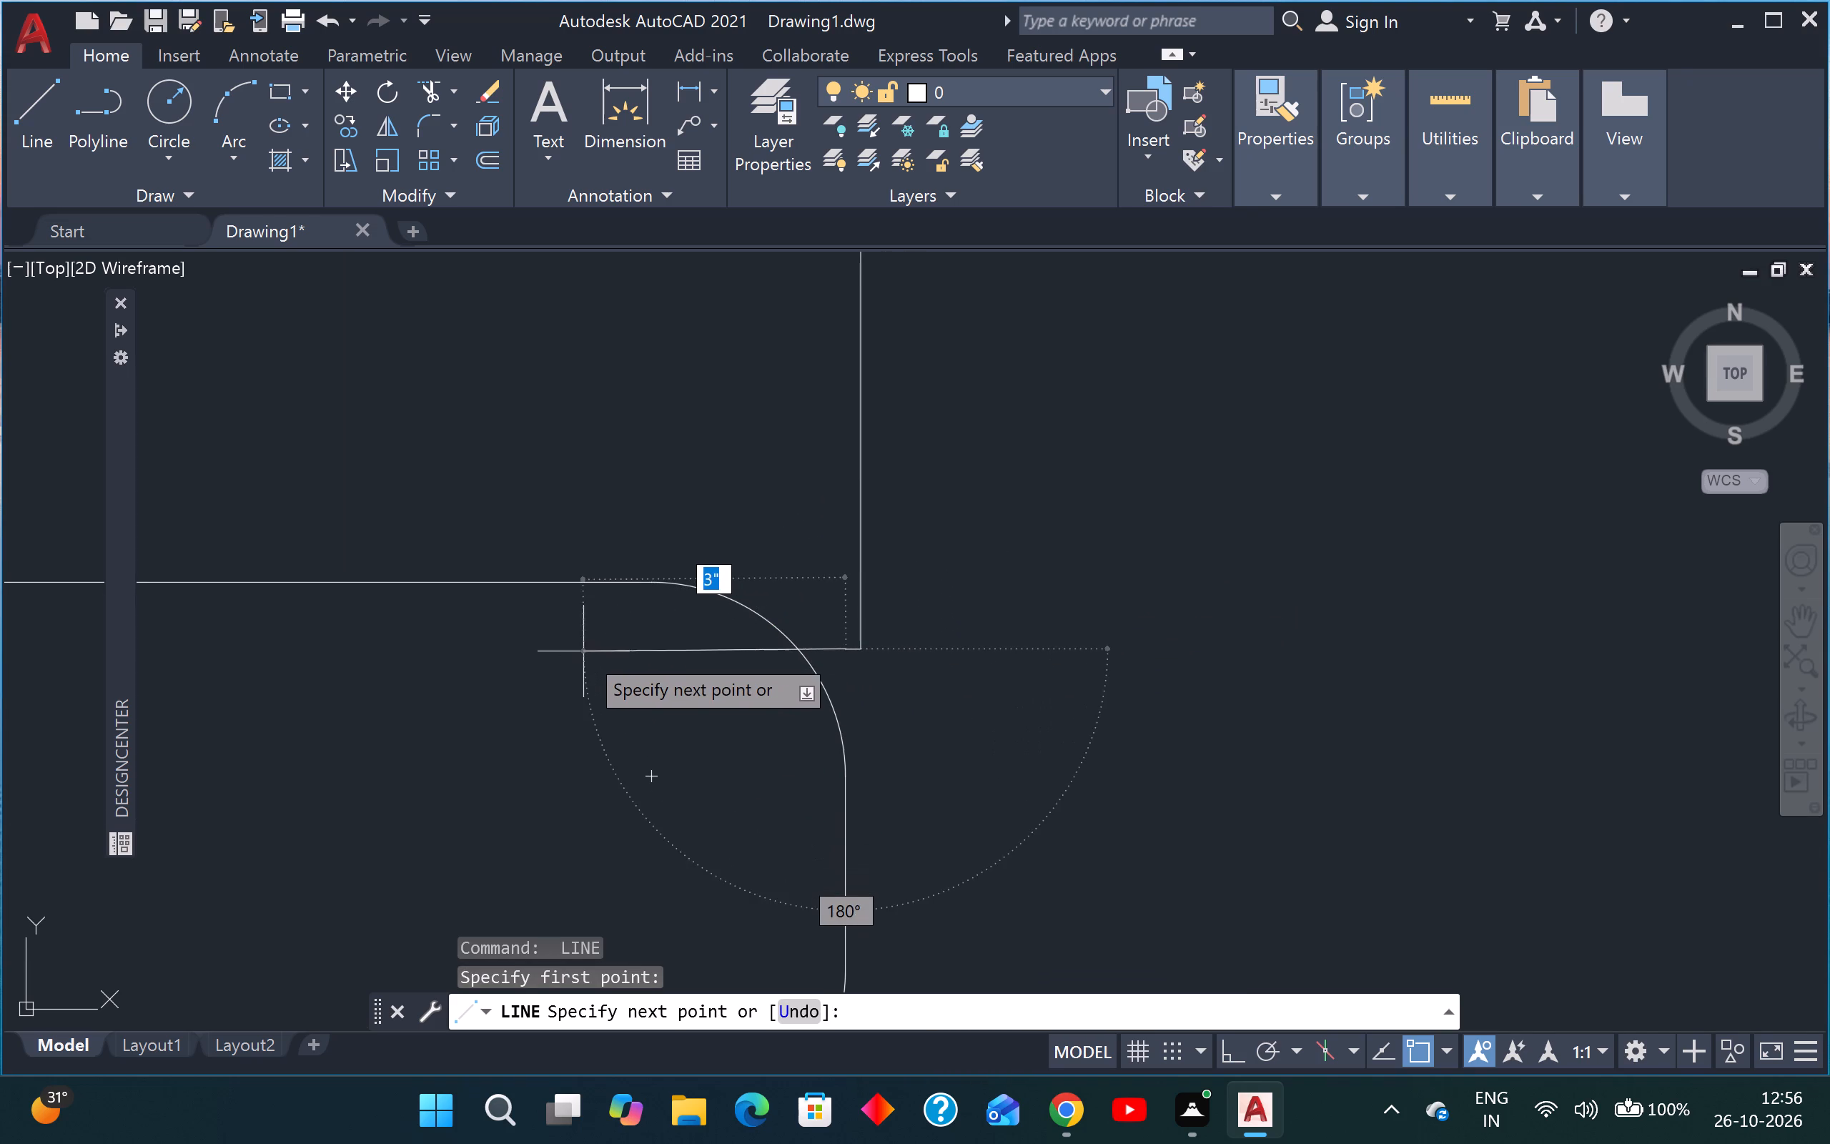
{"action": "key", "text": "F8"}
{"action": "left_click", "coordinate": [551, 658]}
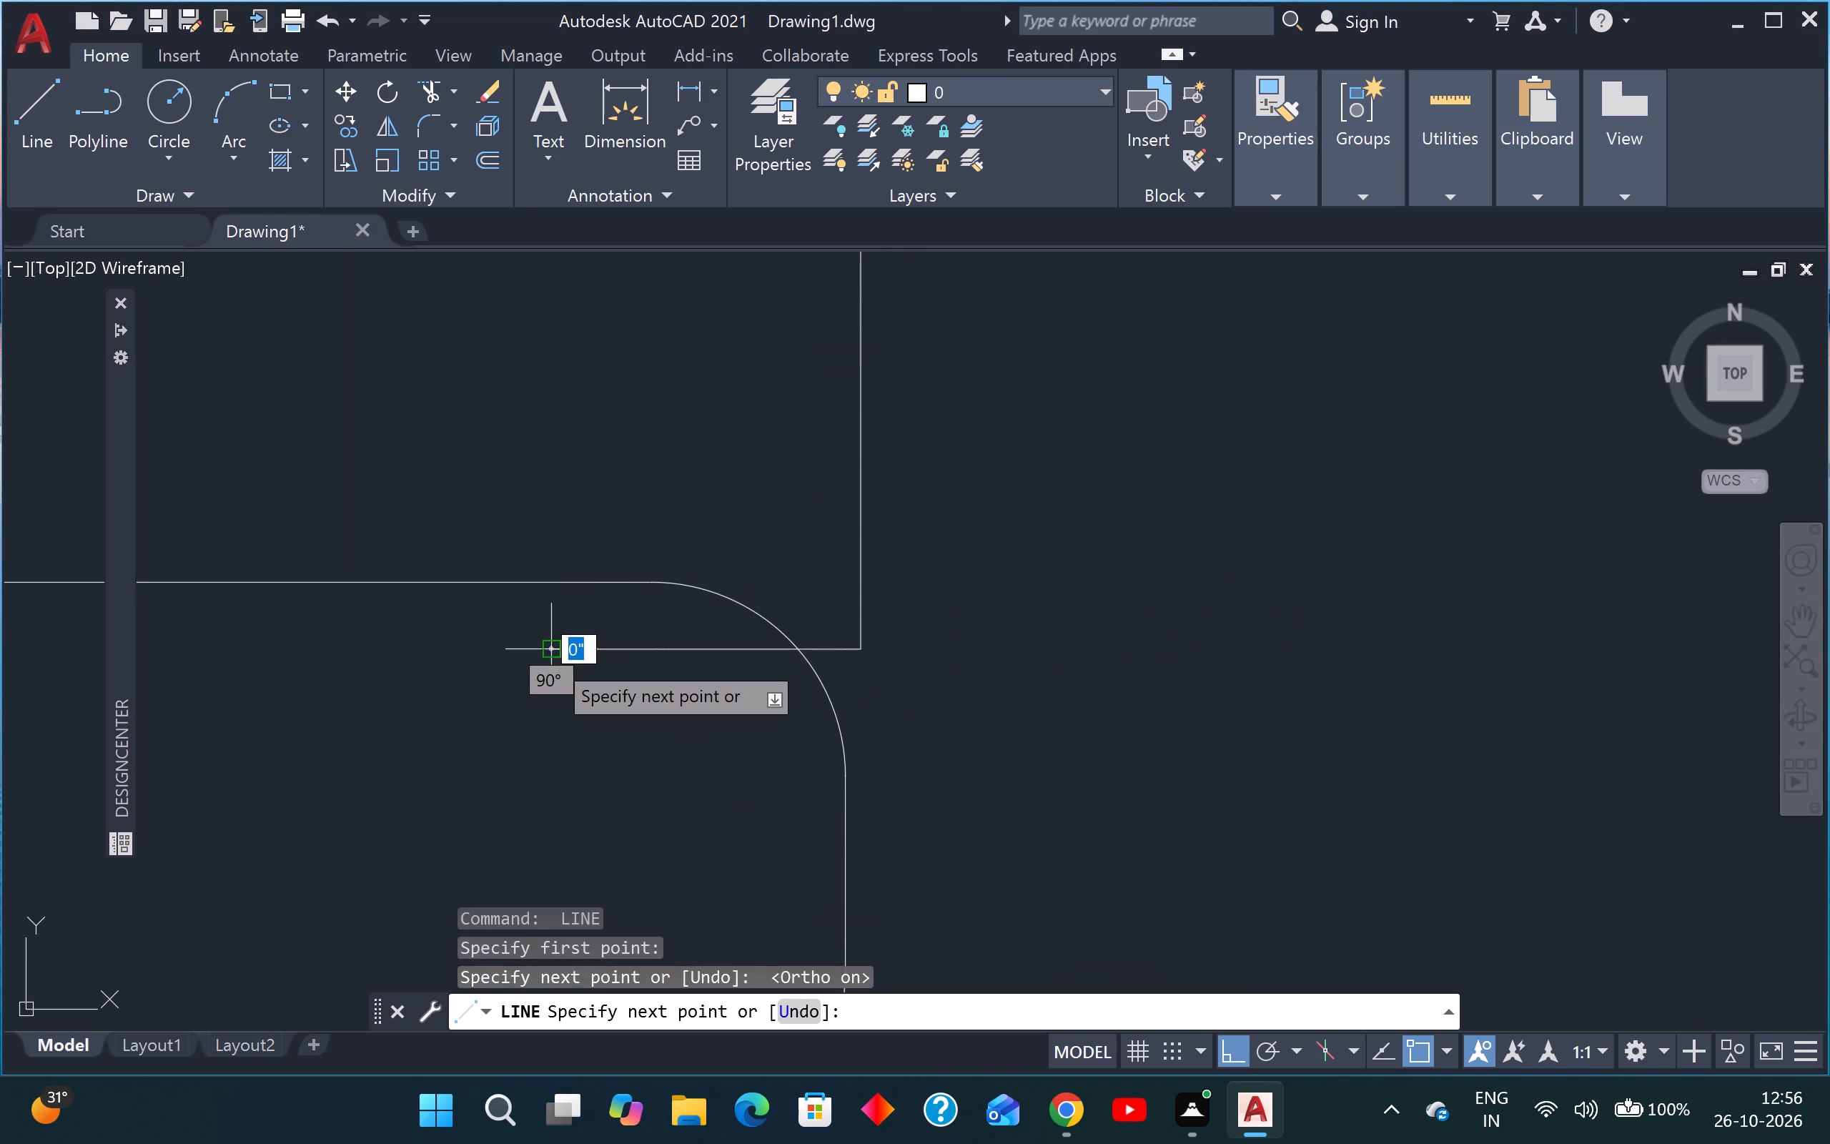
{"action": "key", "text": "Escape"}
Trim the part of the short horizontal line that lies inside the sofa's southern arm.
{"action": "type", "text": "tr"}
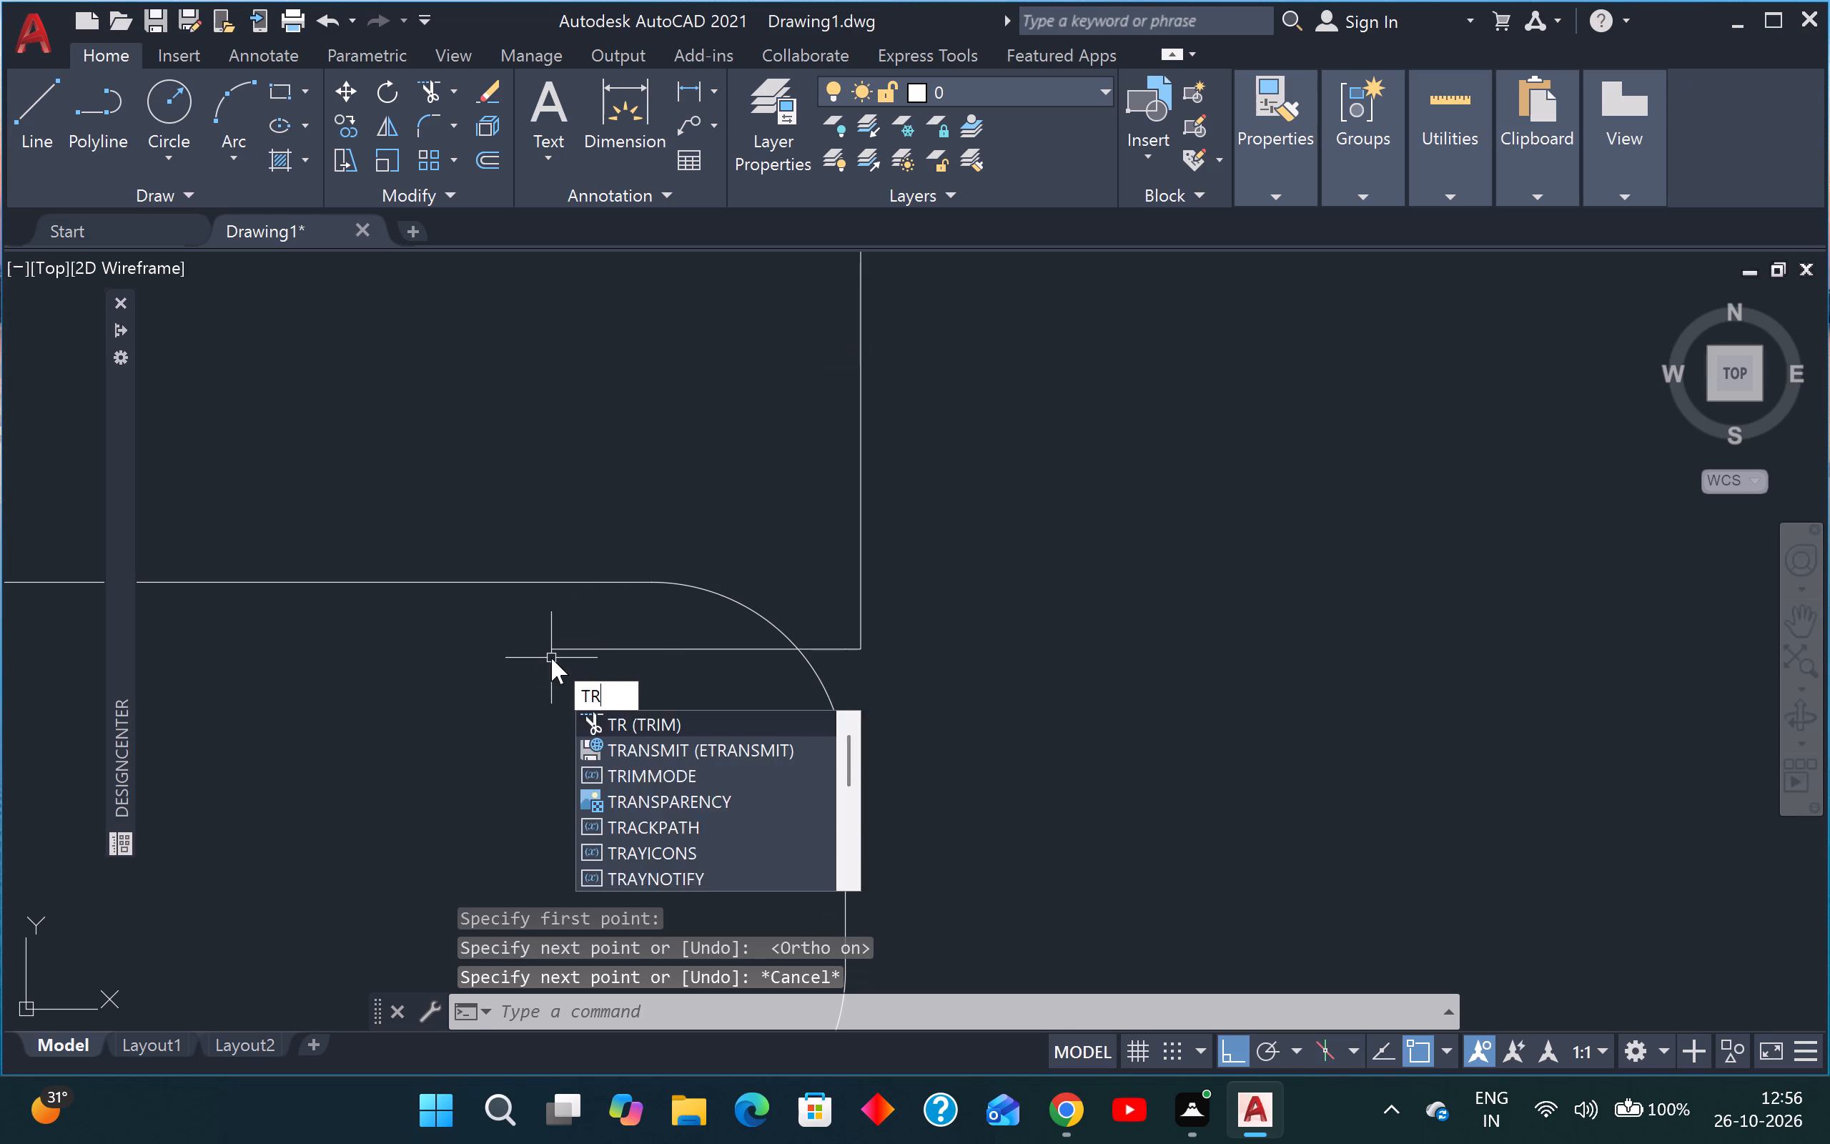
{"action": "key", "text": "space"}
{"action": "left_click", "coordinate": [602, 635]}
{"action": "left_click", "coordinate": [593, 706]}
{"action": "scroll", "coordinate": [605, 684], "scroll_direction": "down", "scroll_amount": 4}
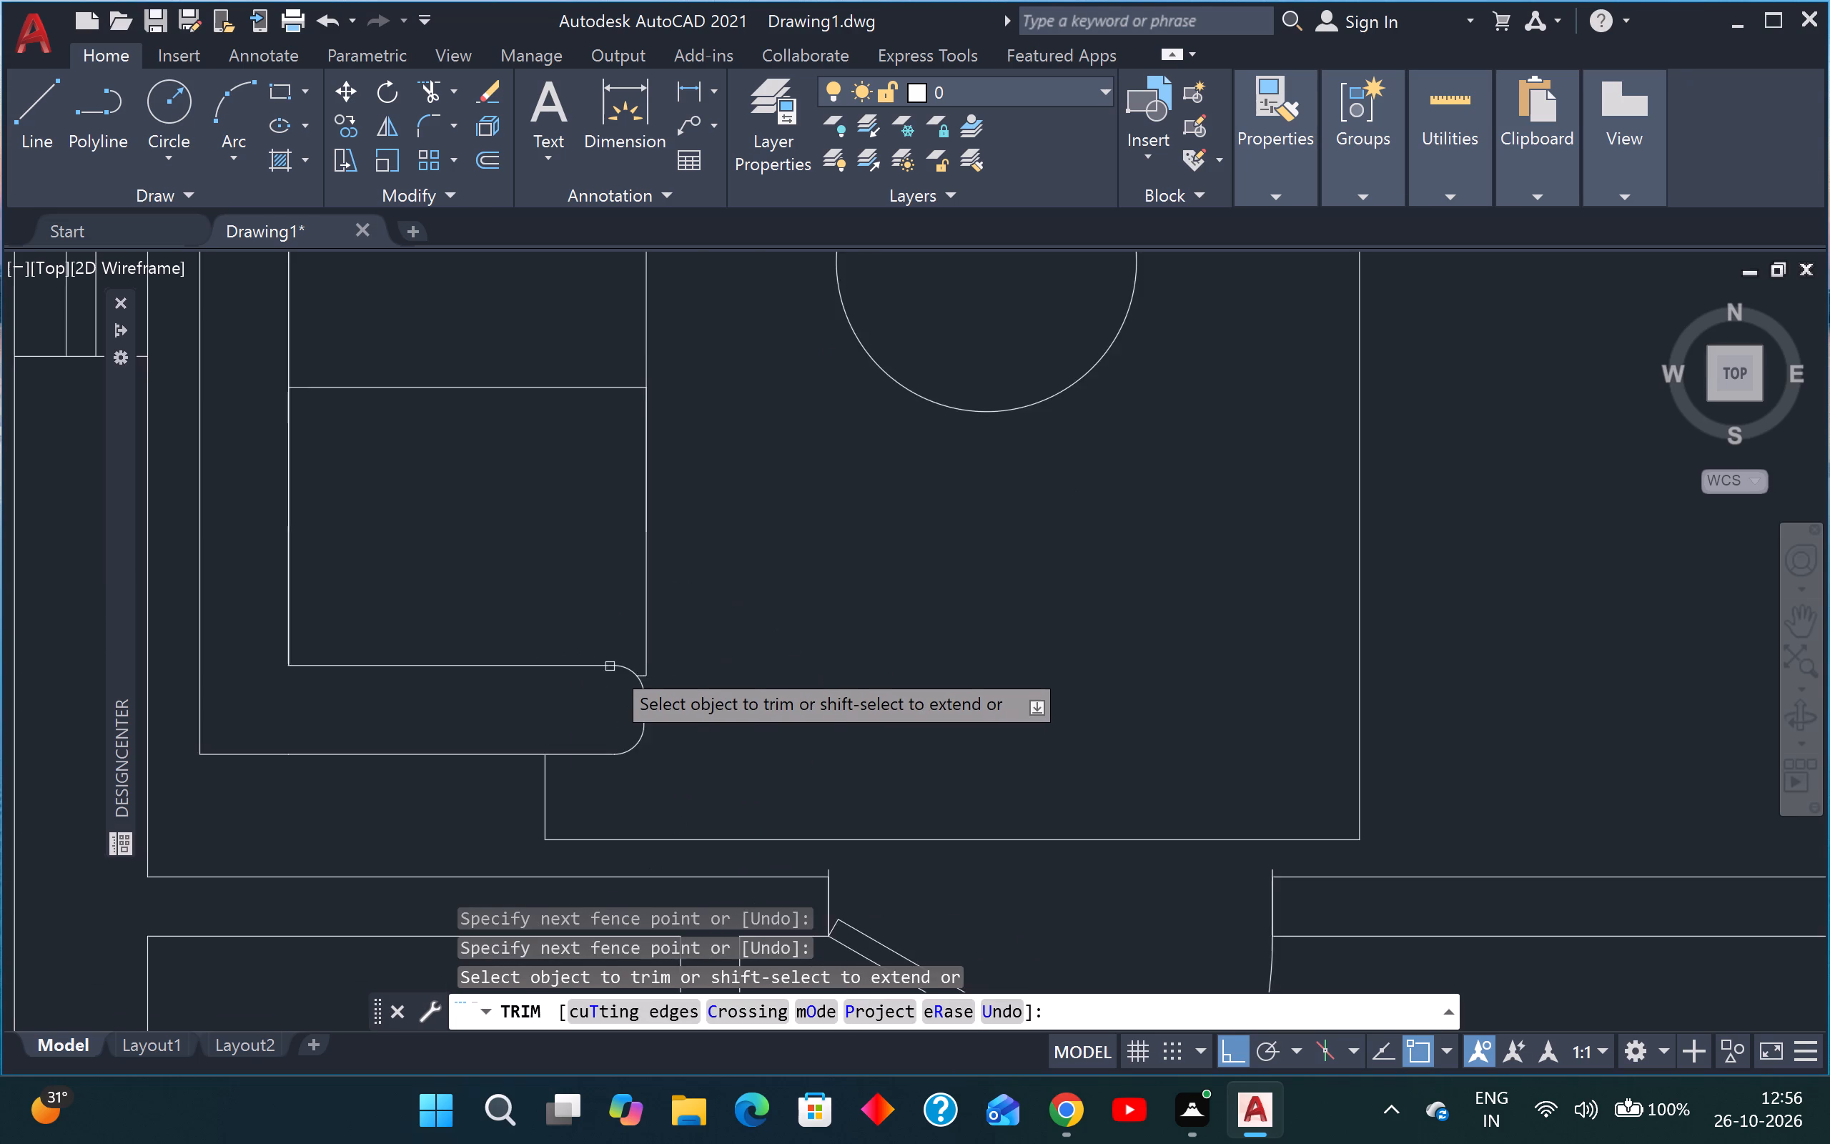
{"action": "scroll", "coordinate": [610, 642], "scroll_direction": "down", "scroll_amount": 4}
{"action": "key", "text": "Escape"}
{"action": "key", "text": "Escape"}
{"action": "key", "text": "Escape"}
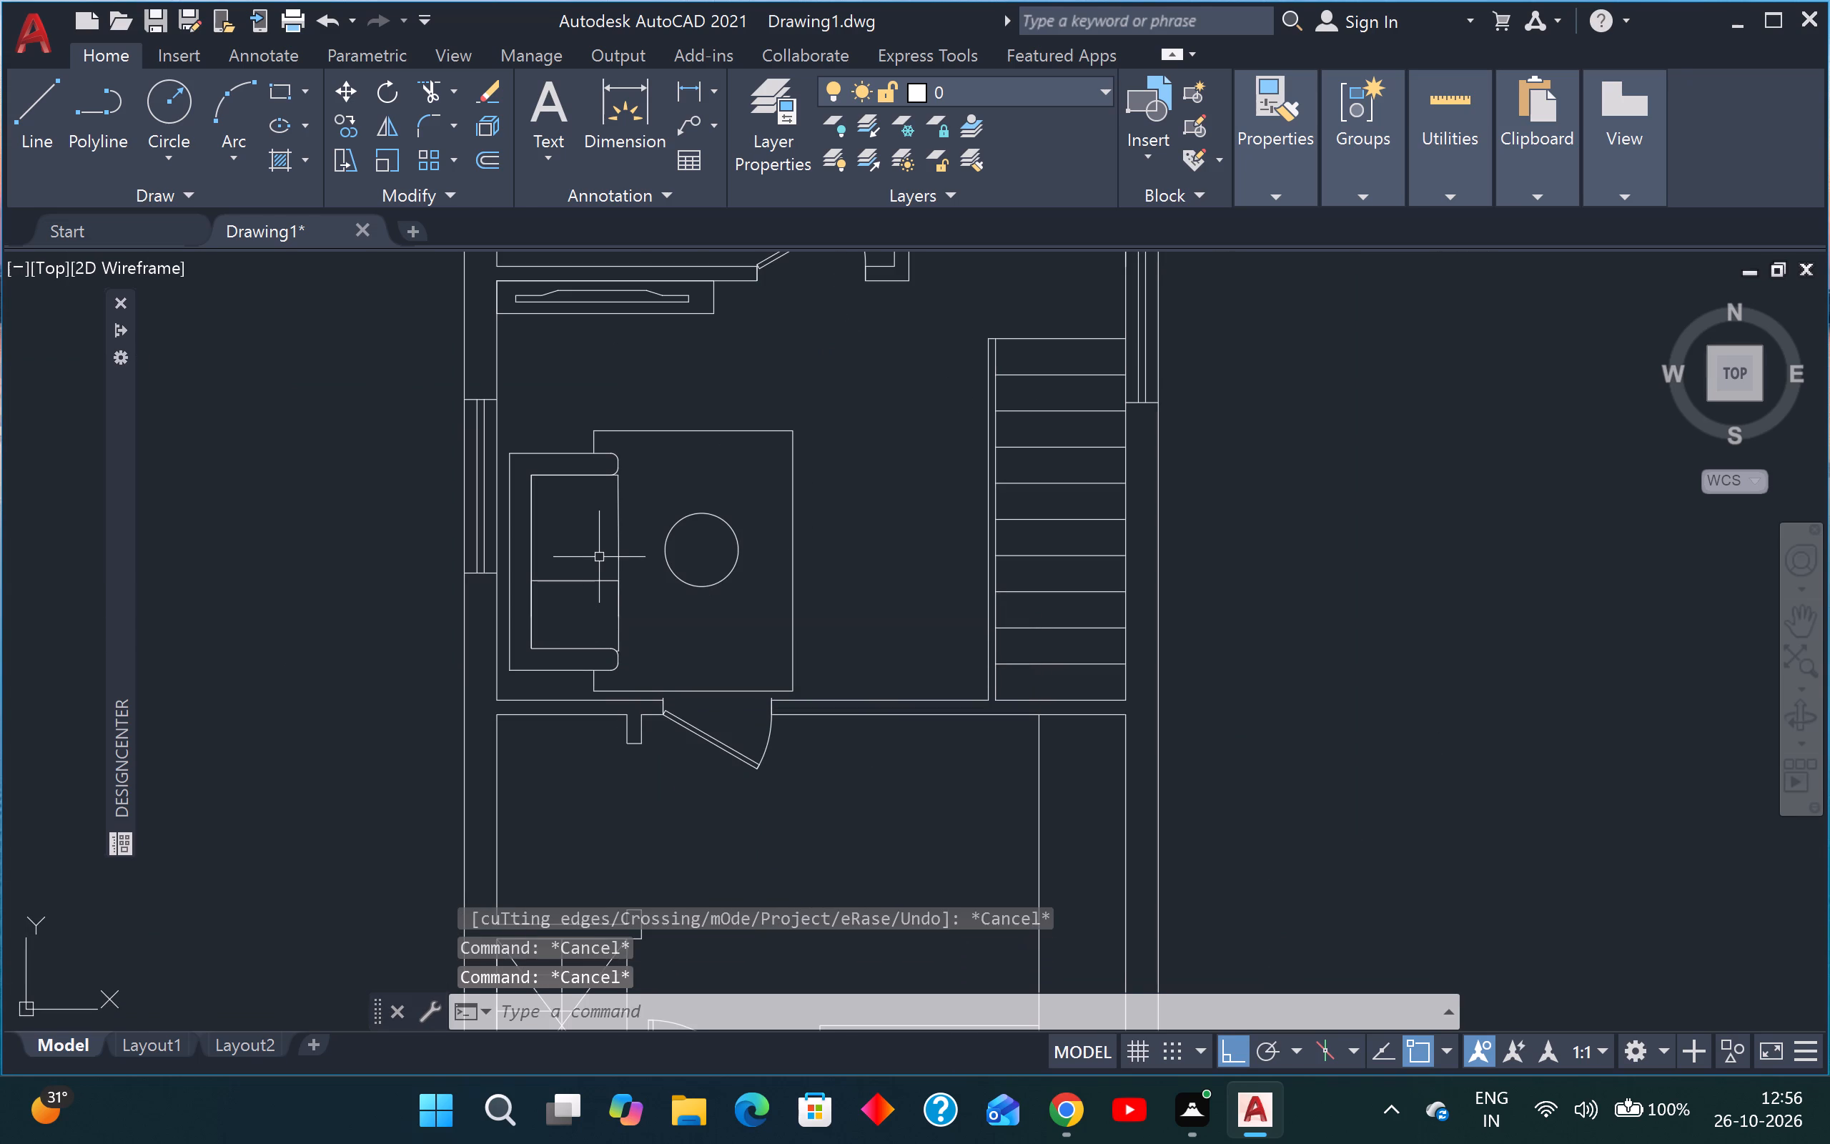
Fillet the northern seat's northeast corner, beside the northern arm, with the 2" radius.
{"action": "key", "text": "f"}
{"action": "key", "text": "space"}
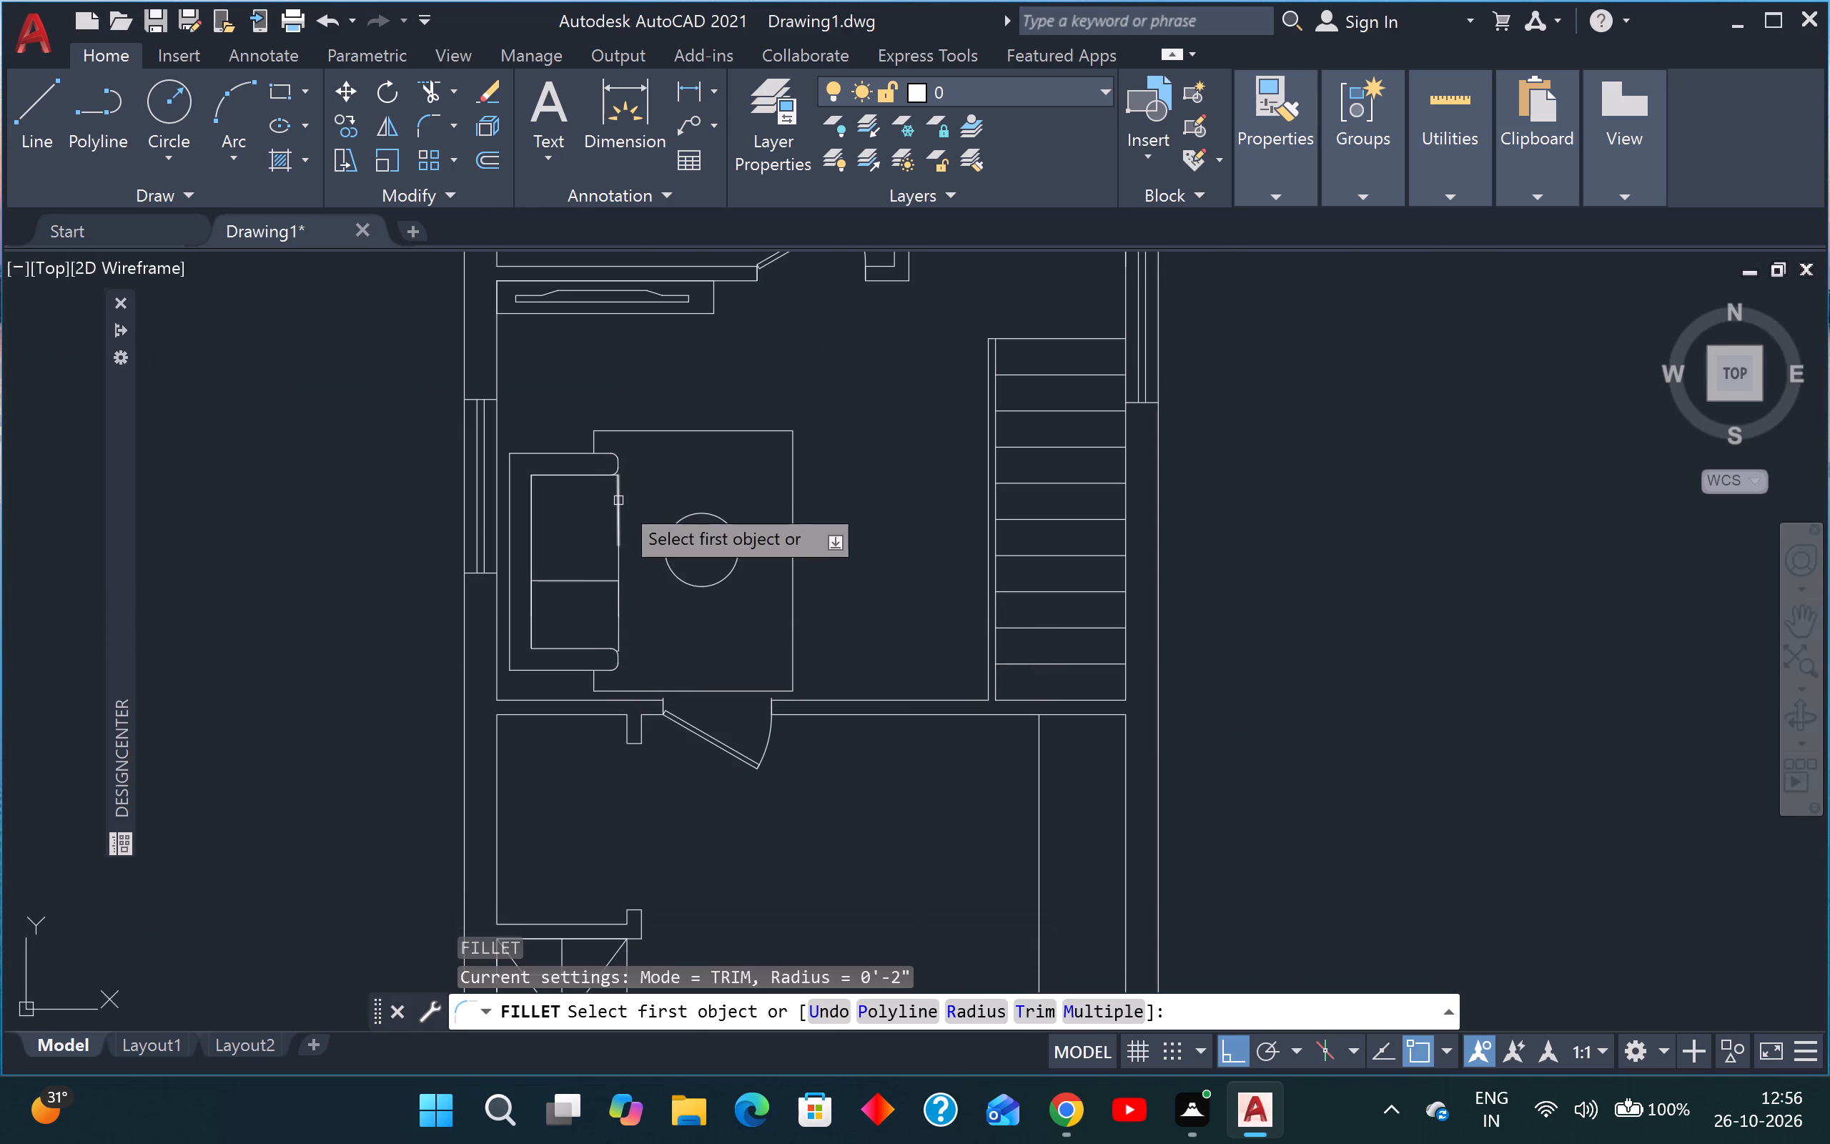
{"action": "scroll", "coordinate": [638, 429], "scroll_direction": "up", "scroll_amount": 2}
{"action": "scroll", "coordinate": [610, 519], "scroll_direction": "up", "scroll_amount": 2}
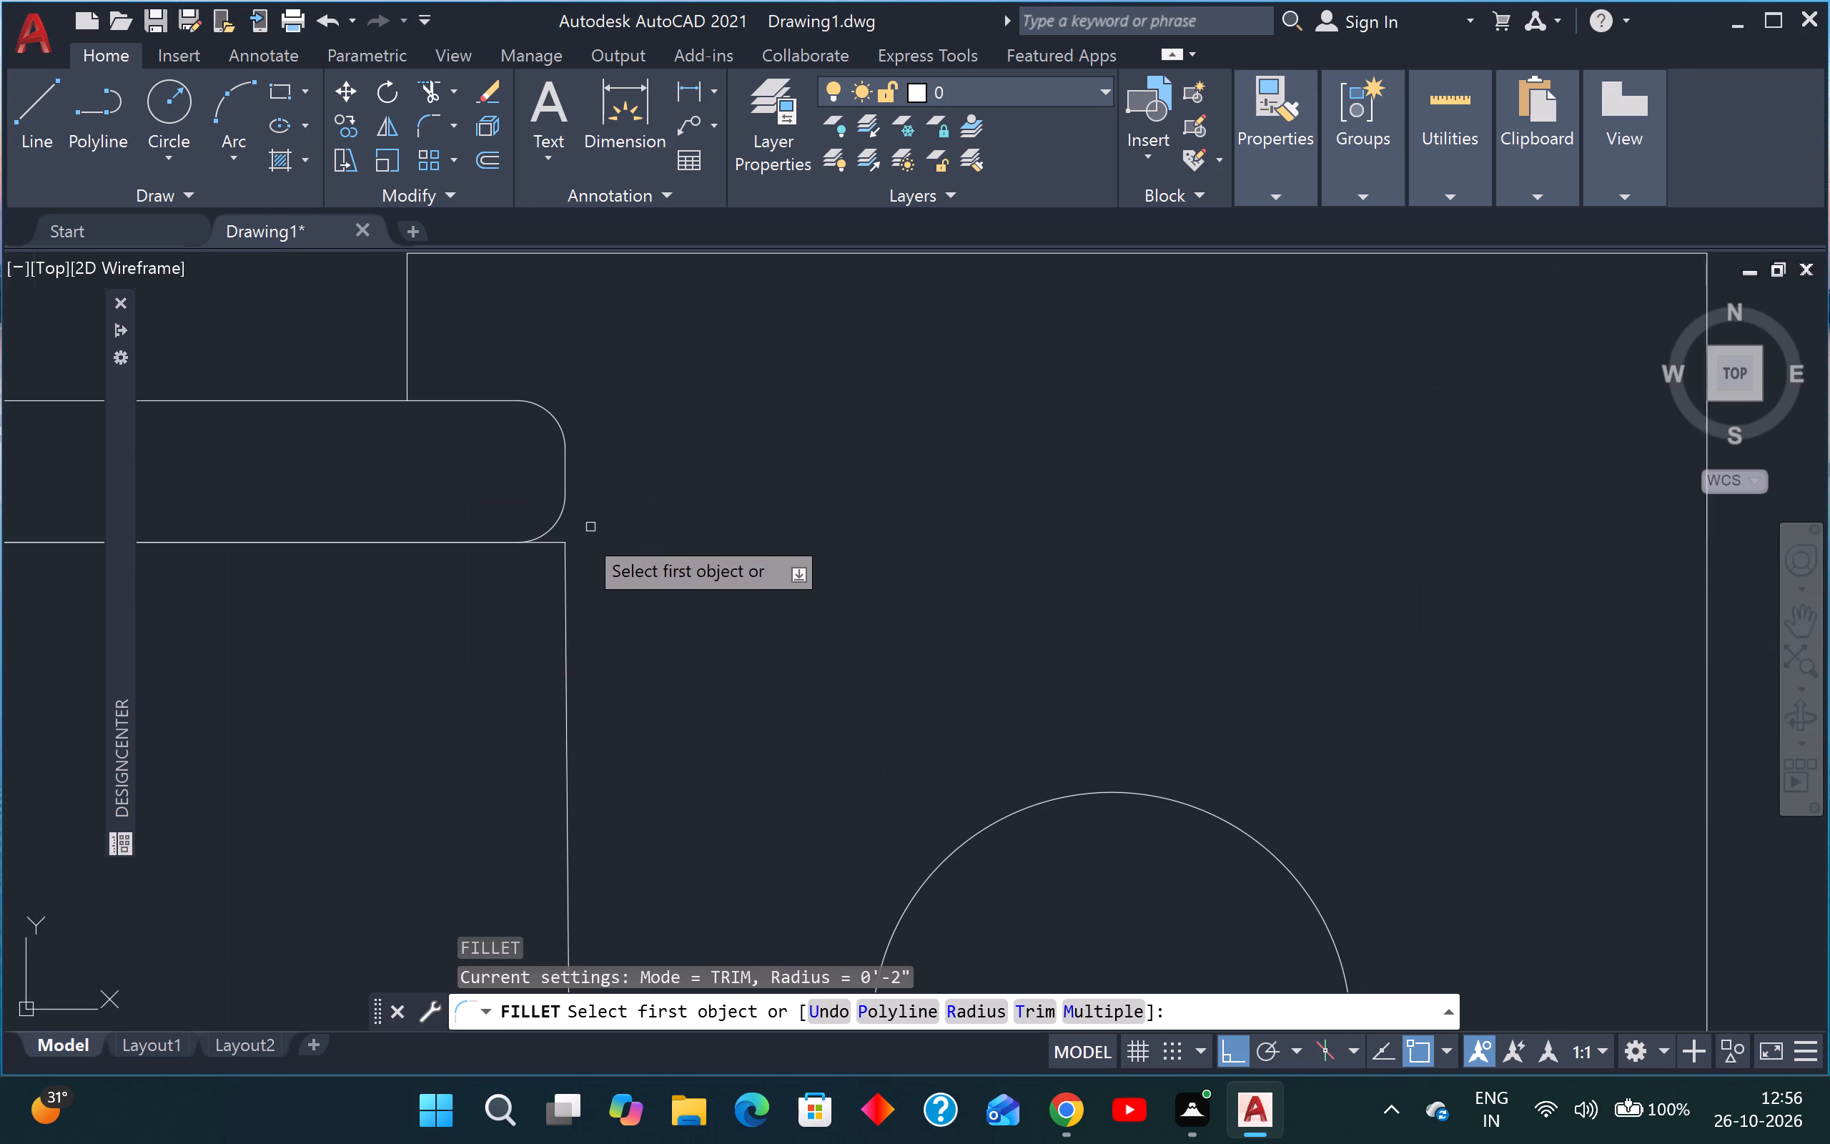
{"action": "scroll", "coordinate": [512, 593], "scroll_direction": "up", "scroll_amount": 2}
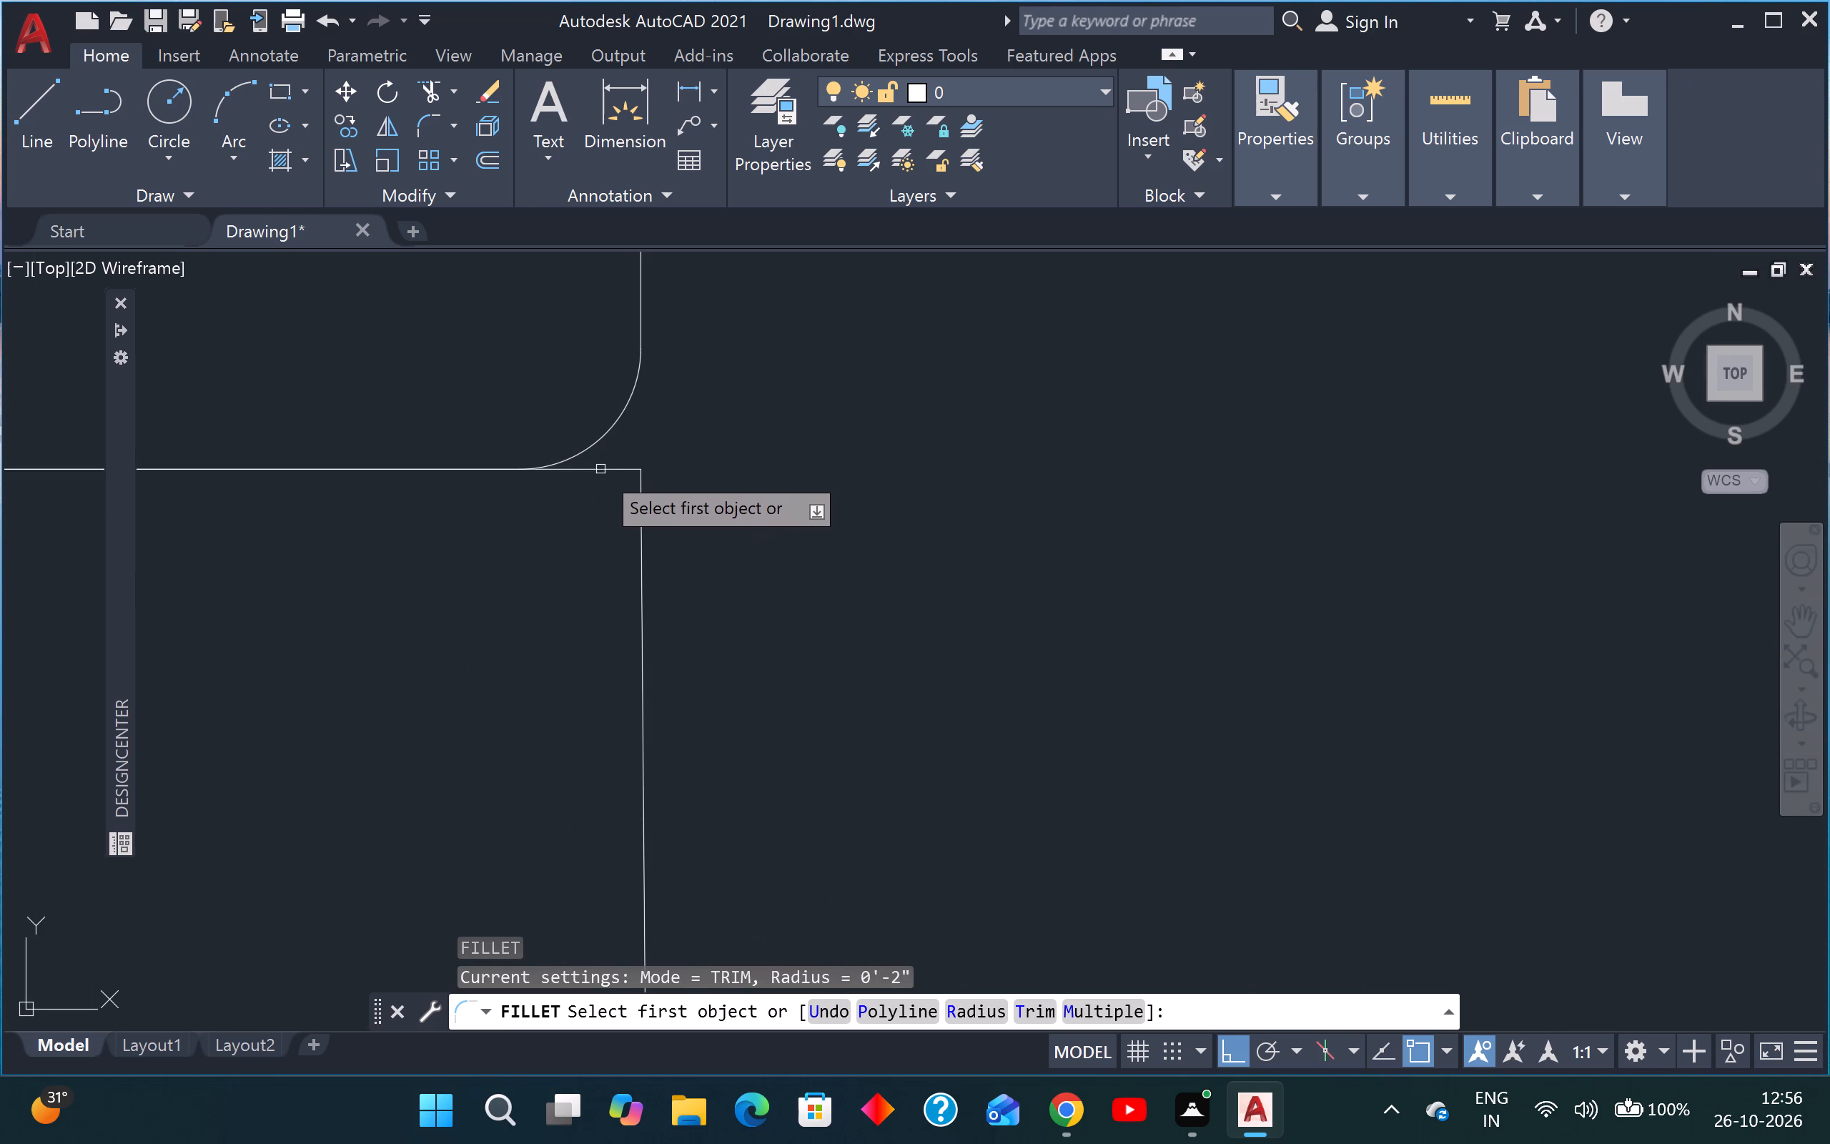
{"action": "left_click", "coordinate": [600, 470]}
{"action": "left_click", "coordinate": [640, 534]}
{"action": "scroll", "coordinate": [656, 501], "scroll_direction": "down", "scroll_amount": 4}
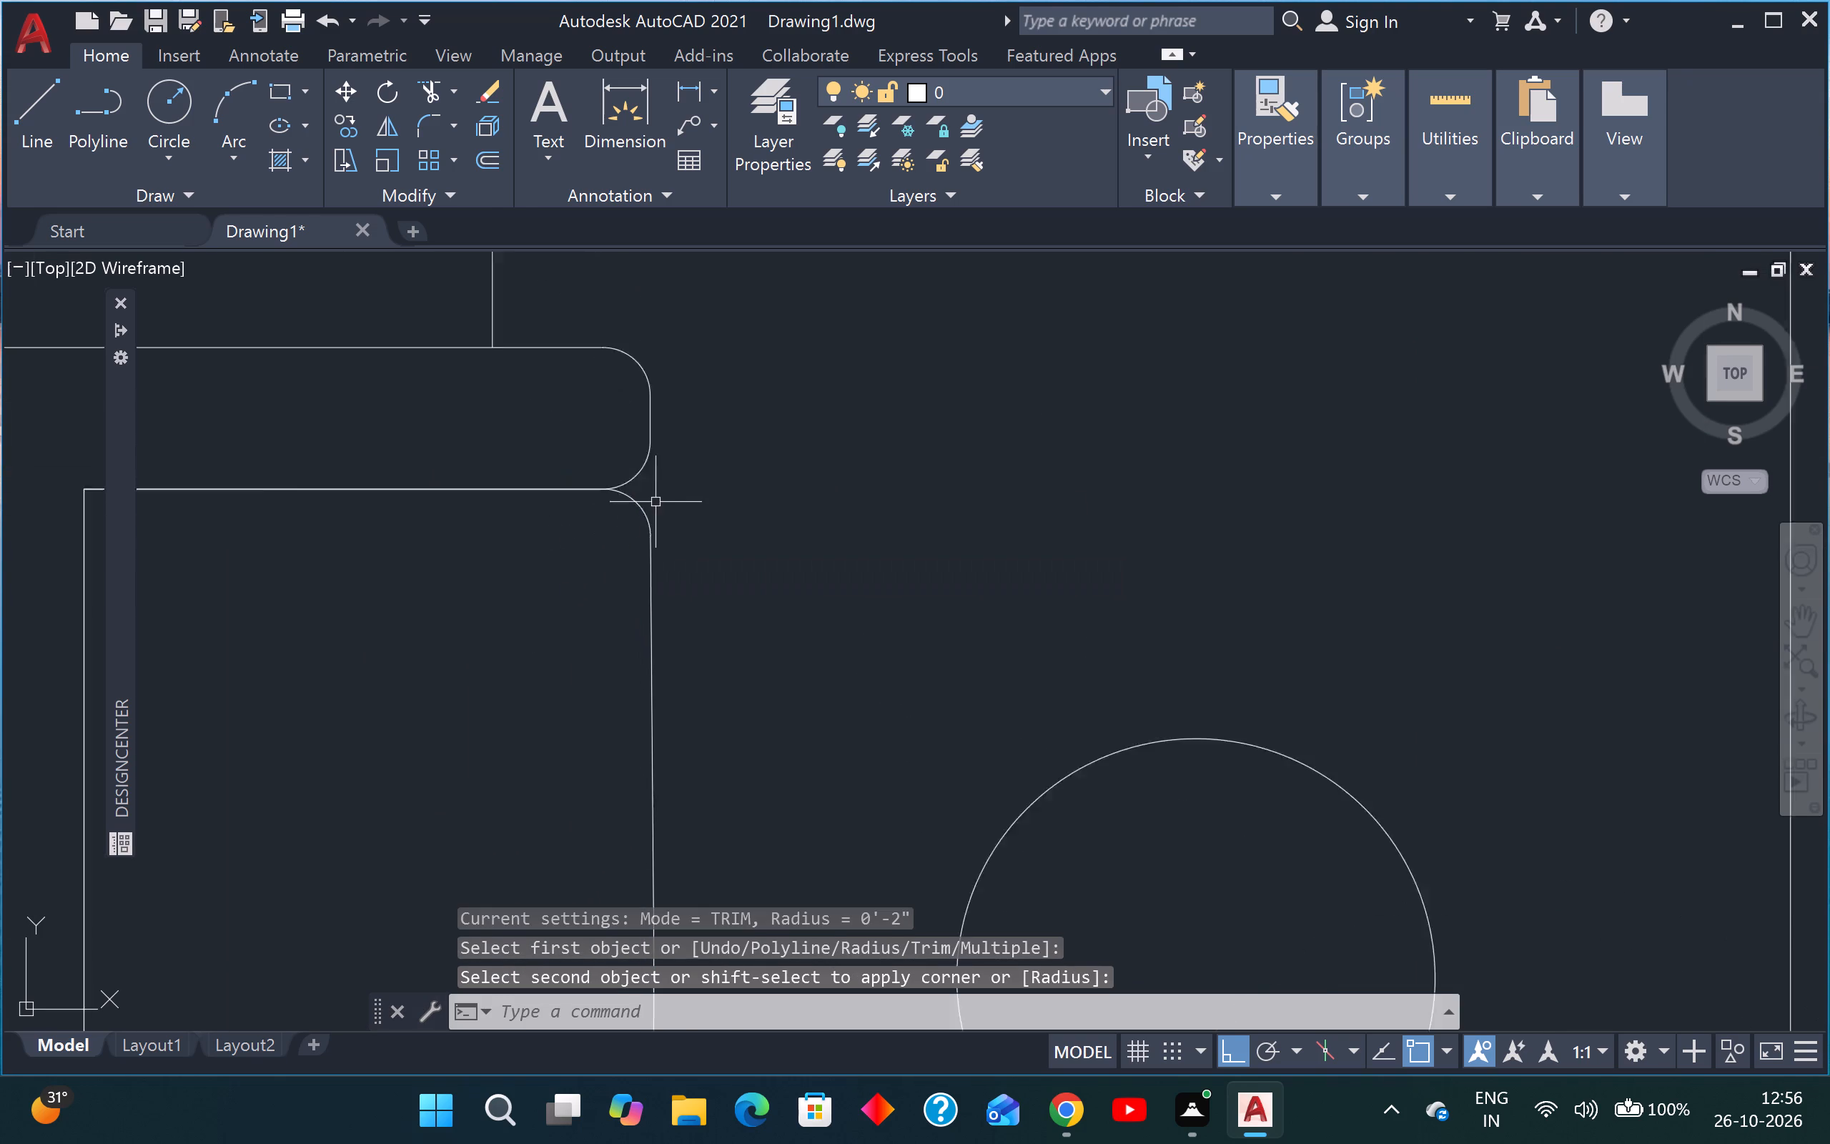
Fillet the southern seat's southeast corner, beside the southern arm, with the 2" radius.
{"action": "scroll", "coordinate": [656, 502], "scroll_direction": "down", "scroll_amount": 4}
{"action": "key", "text": "space"}
{"action": "scroll", "coordinate": [668, 588], "scroll_direction": "up", "scroll_amount": 1}
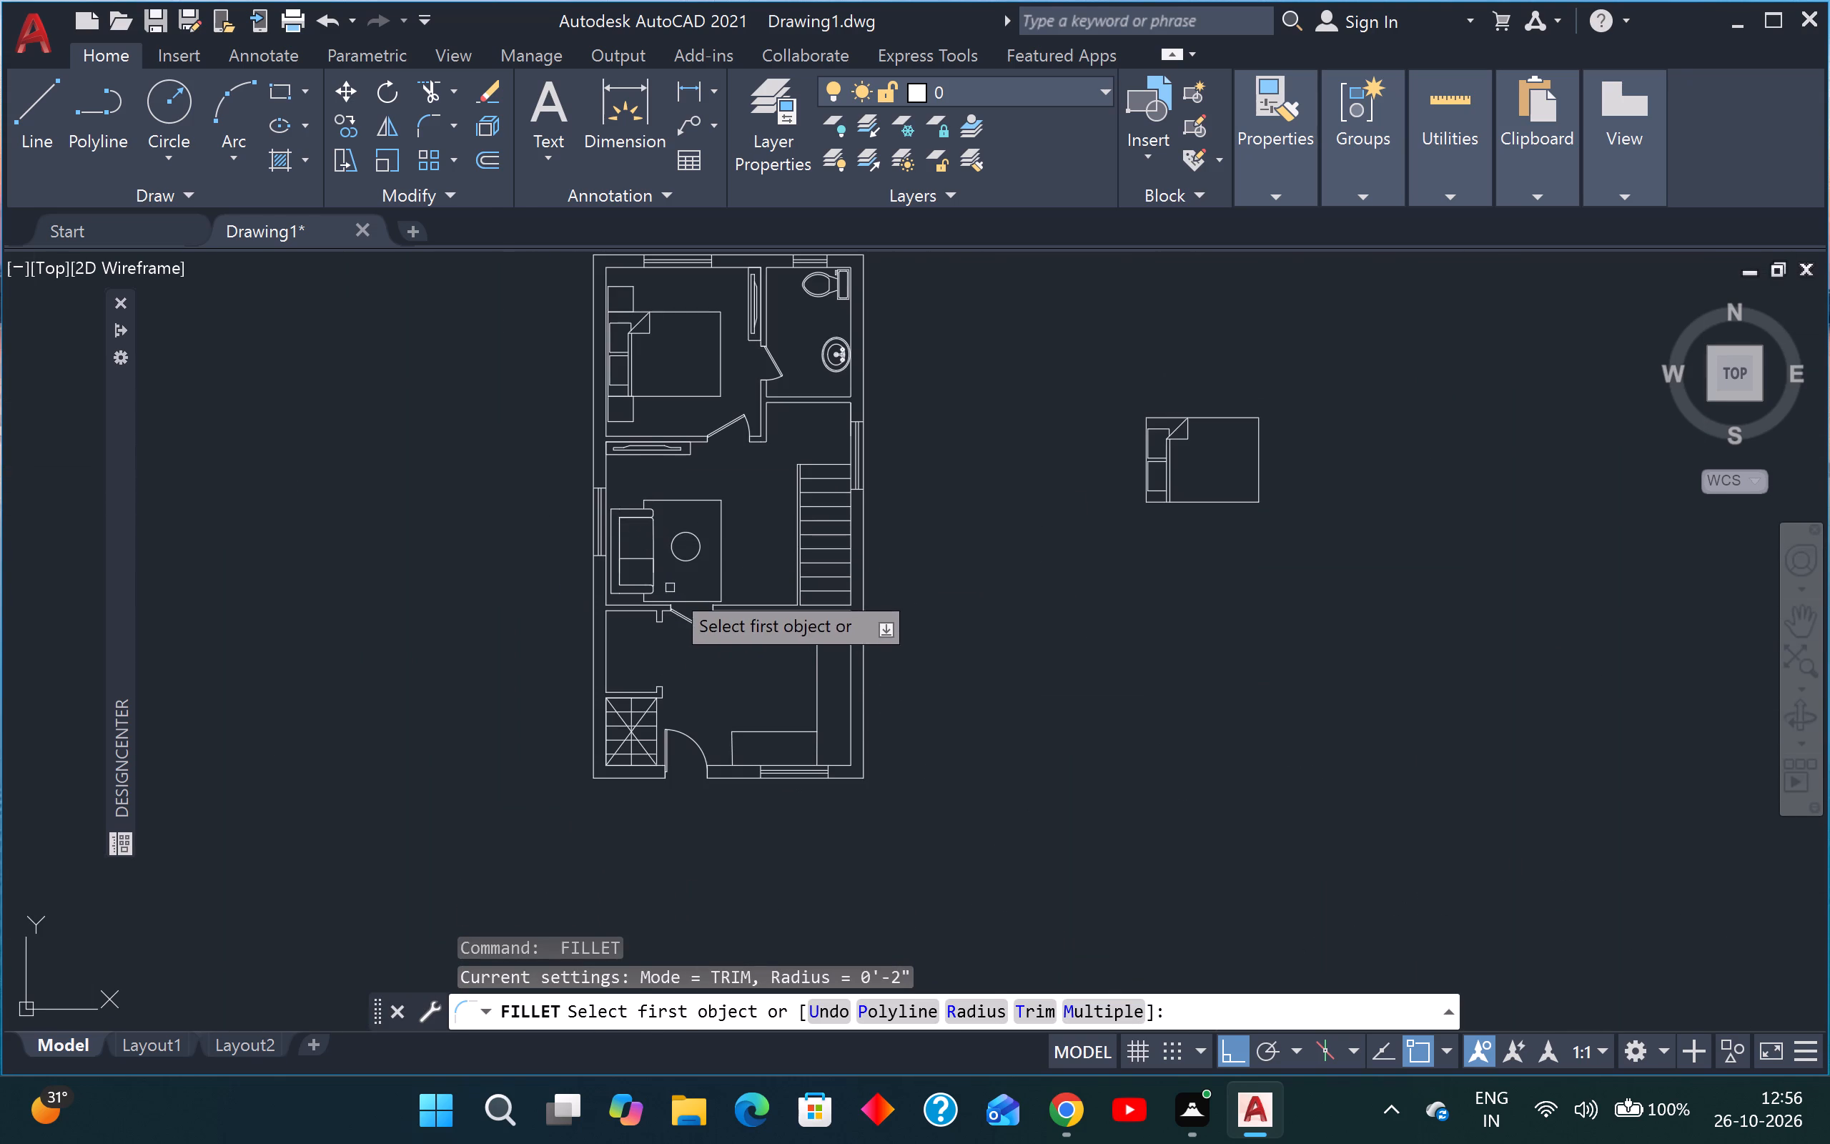
{"action": "scroll", "coordinate": [669, 588], "scroll_direction": "up", "scroll_amount": 5}
{"action": "scroll", "coordinate": [565, 540], "scroll_direction": "up", "scroll_amount": 4}
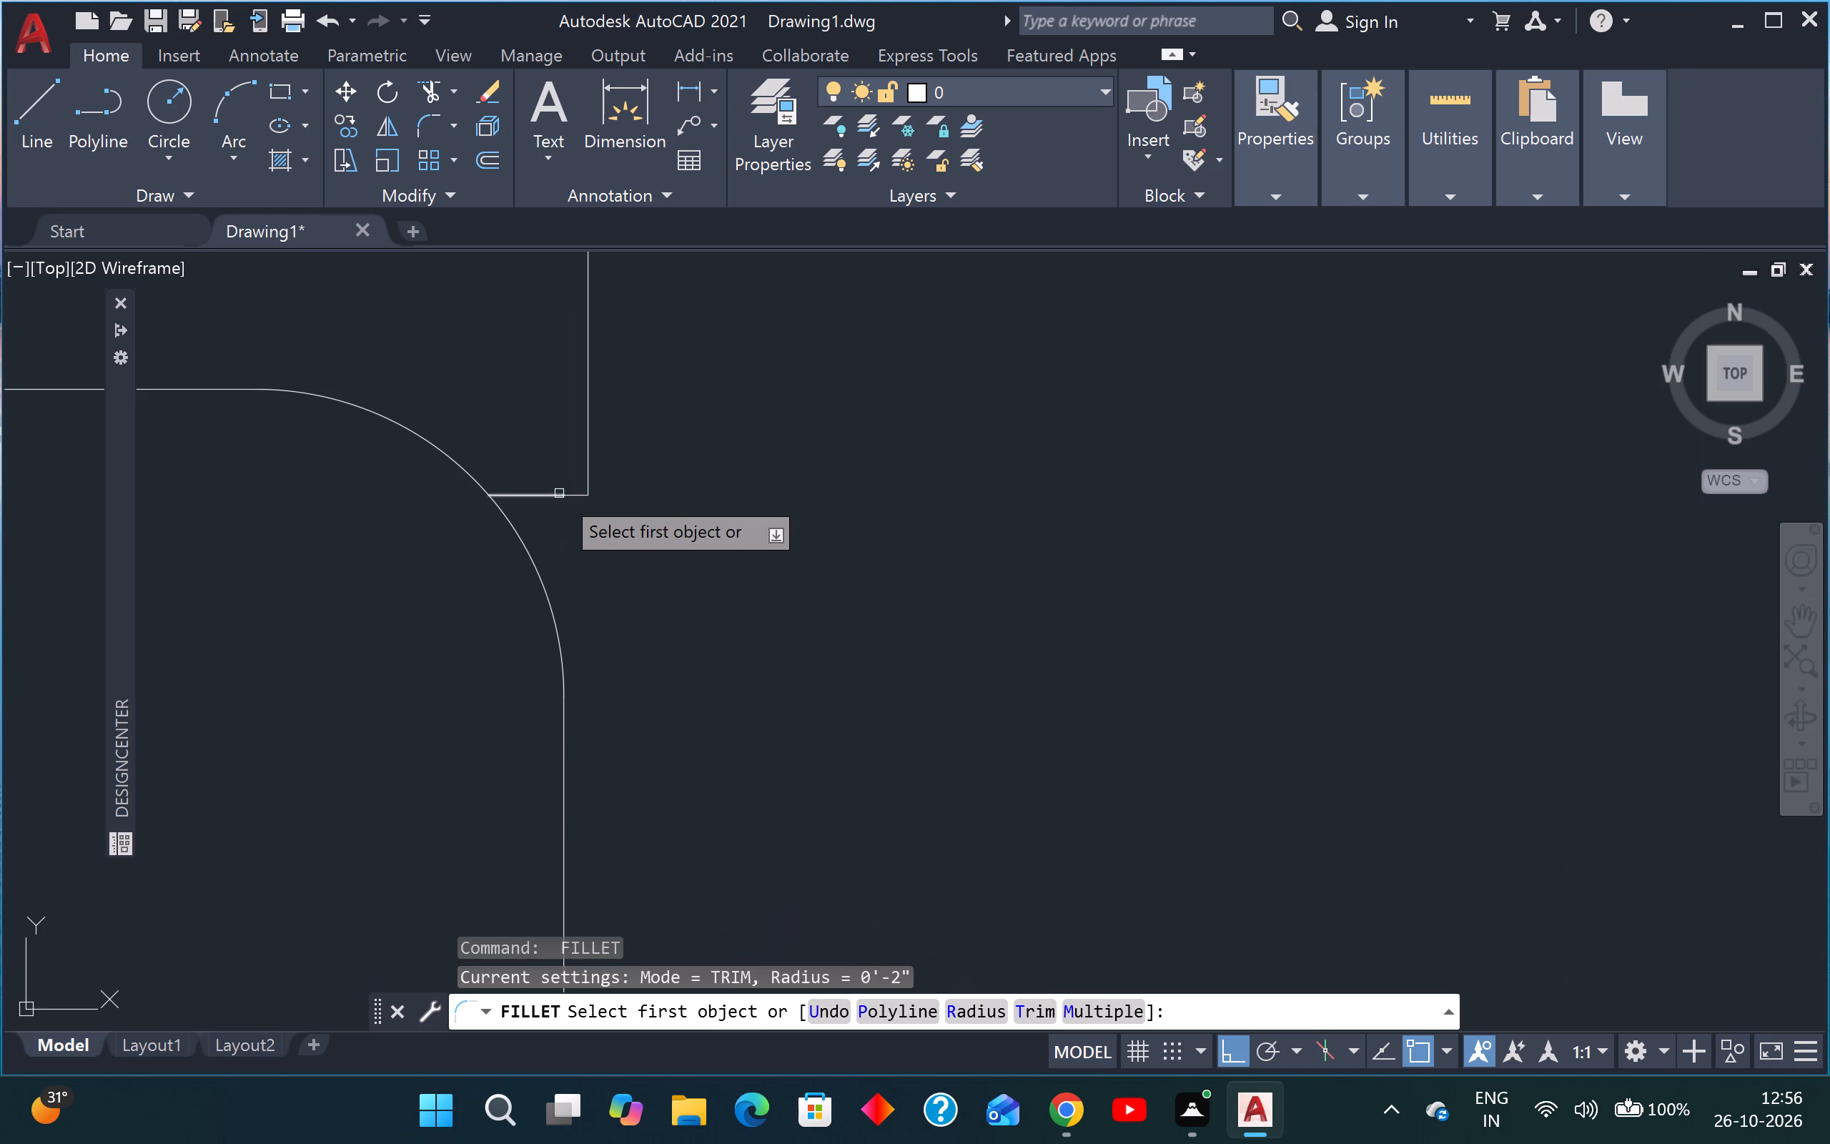
{"action": "left_click", "coordinate": [559, 493]}
{"action": "left_click", "coordinate": [587, 463]}
{"action": "scroll", "coordinate": [582, 467], "scroll_direction": "down", "scroll_amount": 3}
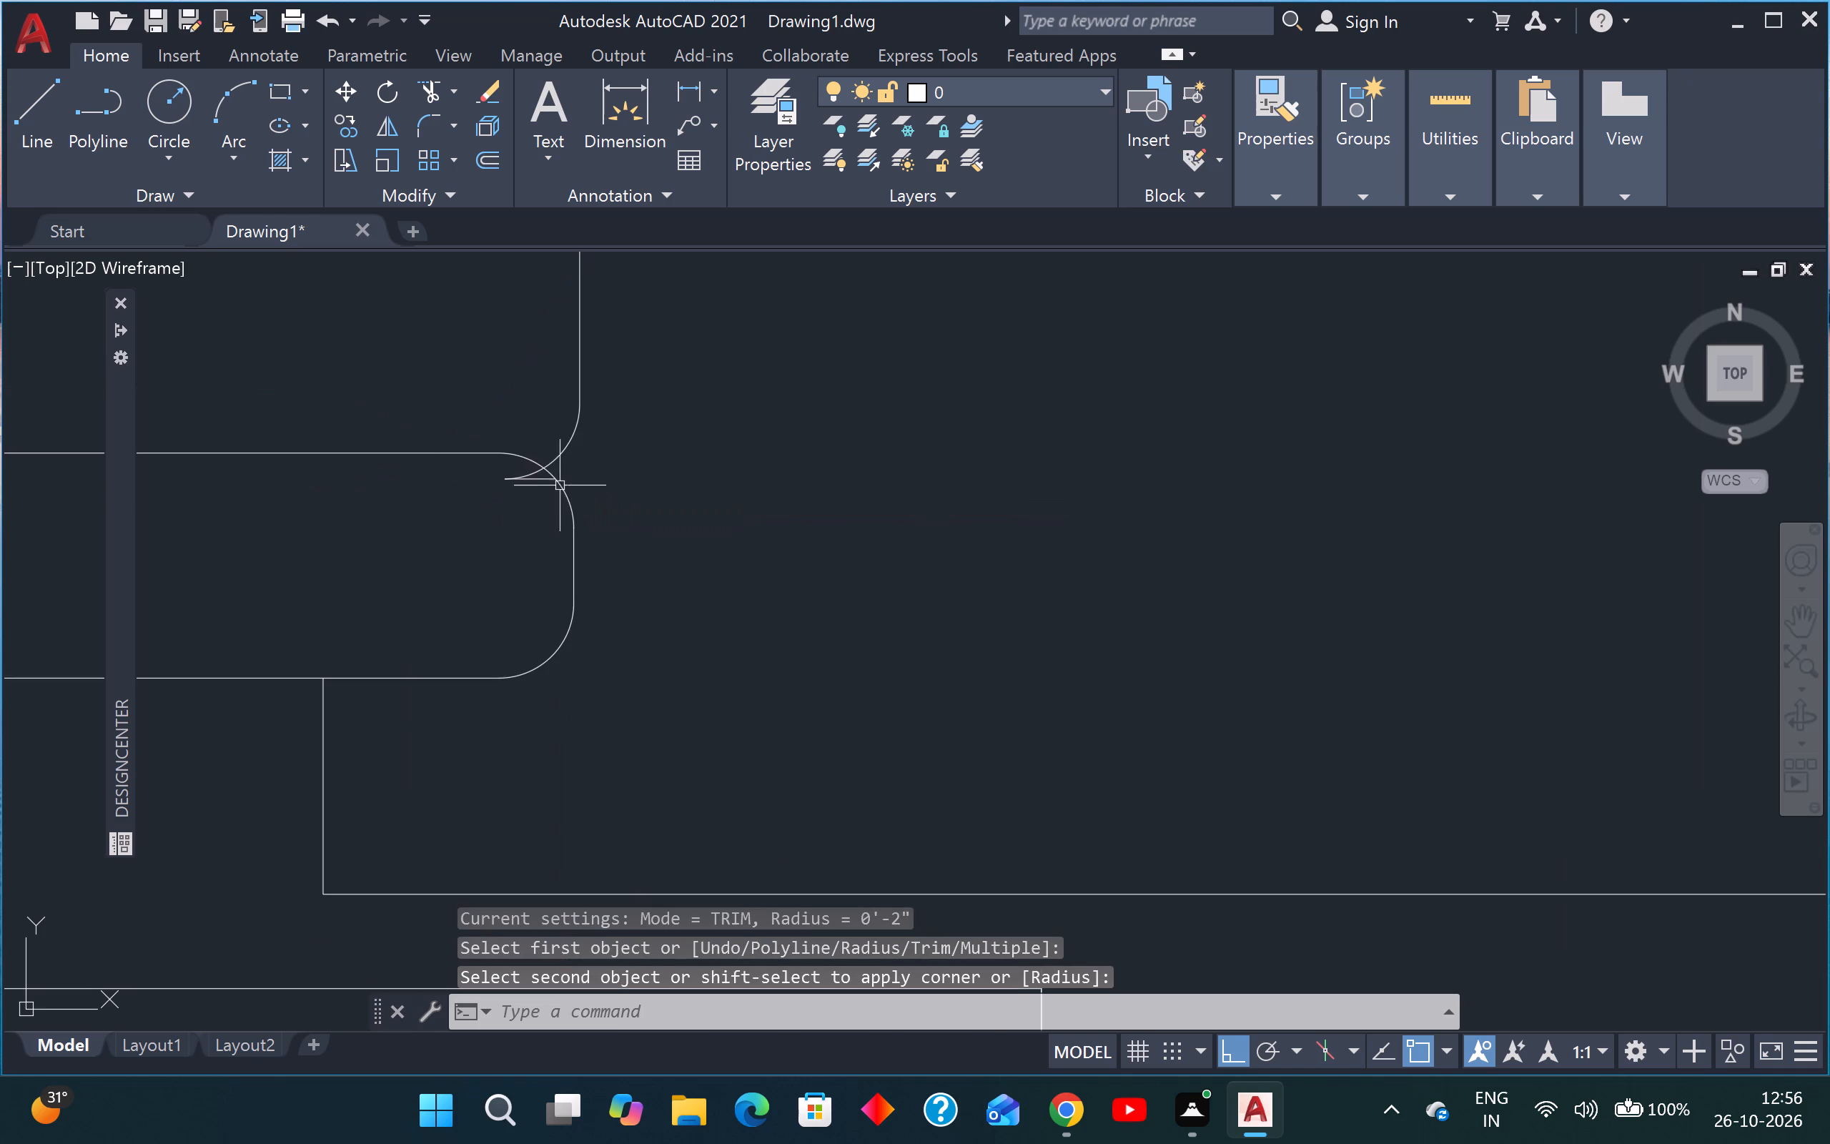
{"action": "key", "text": "Escape"}
{"action": "key", "text": "Escape"}
Trim the southern seat's fillet arc and the leftover short line where they run inside the sofa's southern arm.
{"action": "type", "text": "tr"}
{"action": "key", "text": "space"}
{"action": "scroll", "coordinate": [535, 482], "scroll_direction": "up", "scroll_amount": 3}
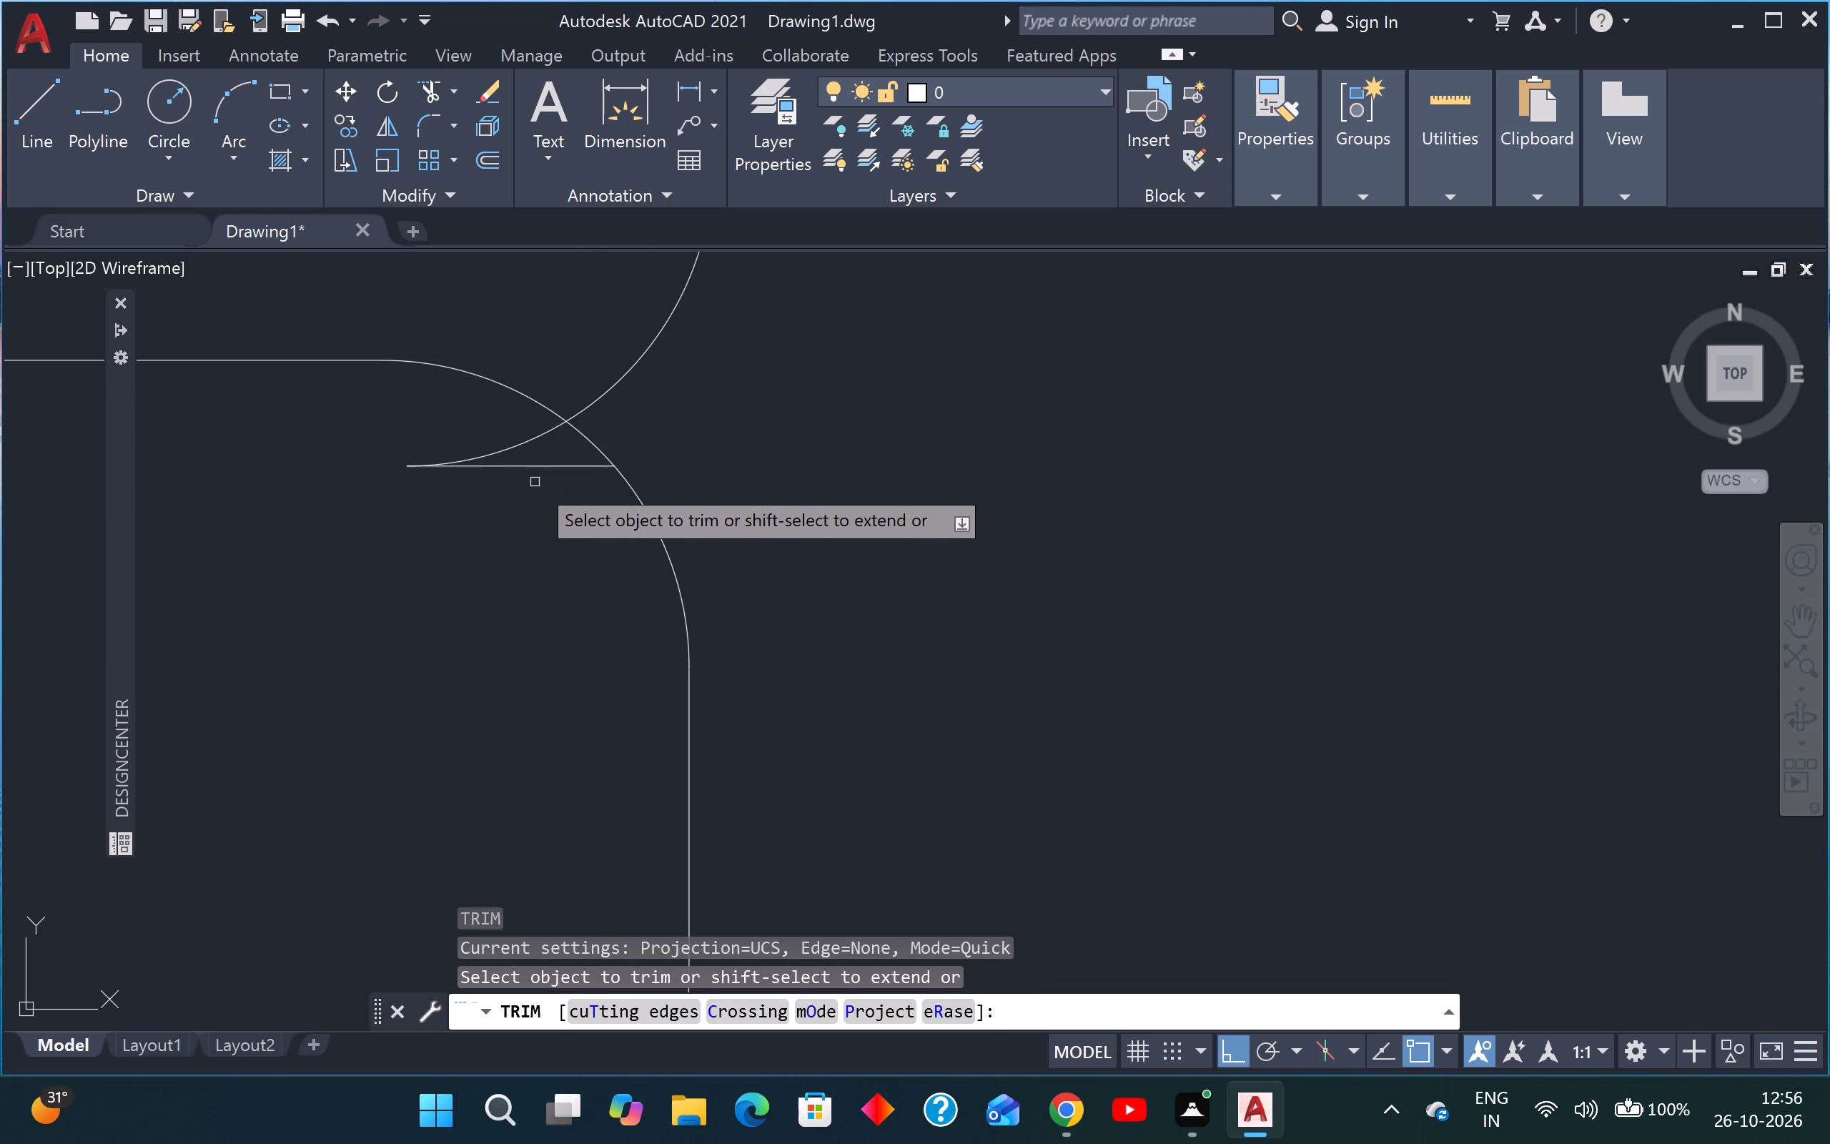
{"action": "left_click", "coordinate": [480, 433]}
{"action": "left_click", "coordinate": [517, 499]}
{"action": "scroll", "coordinate": [517, 499], "scroll_direction": "down", "scroll_amount": 3}
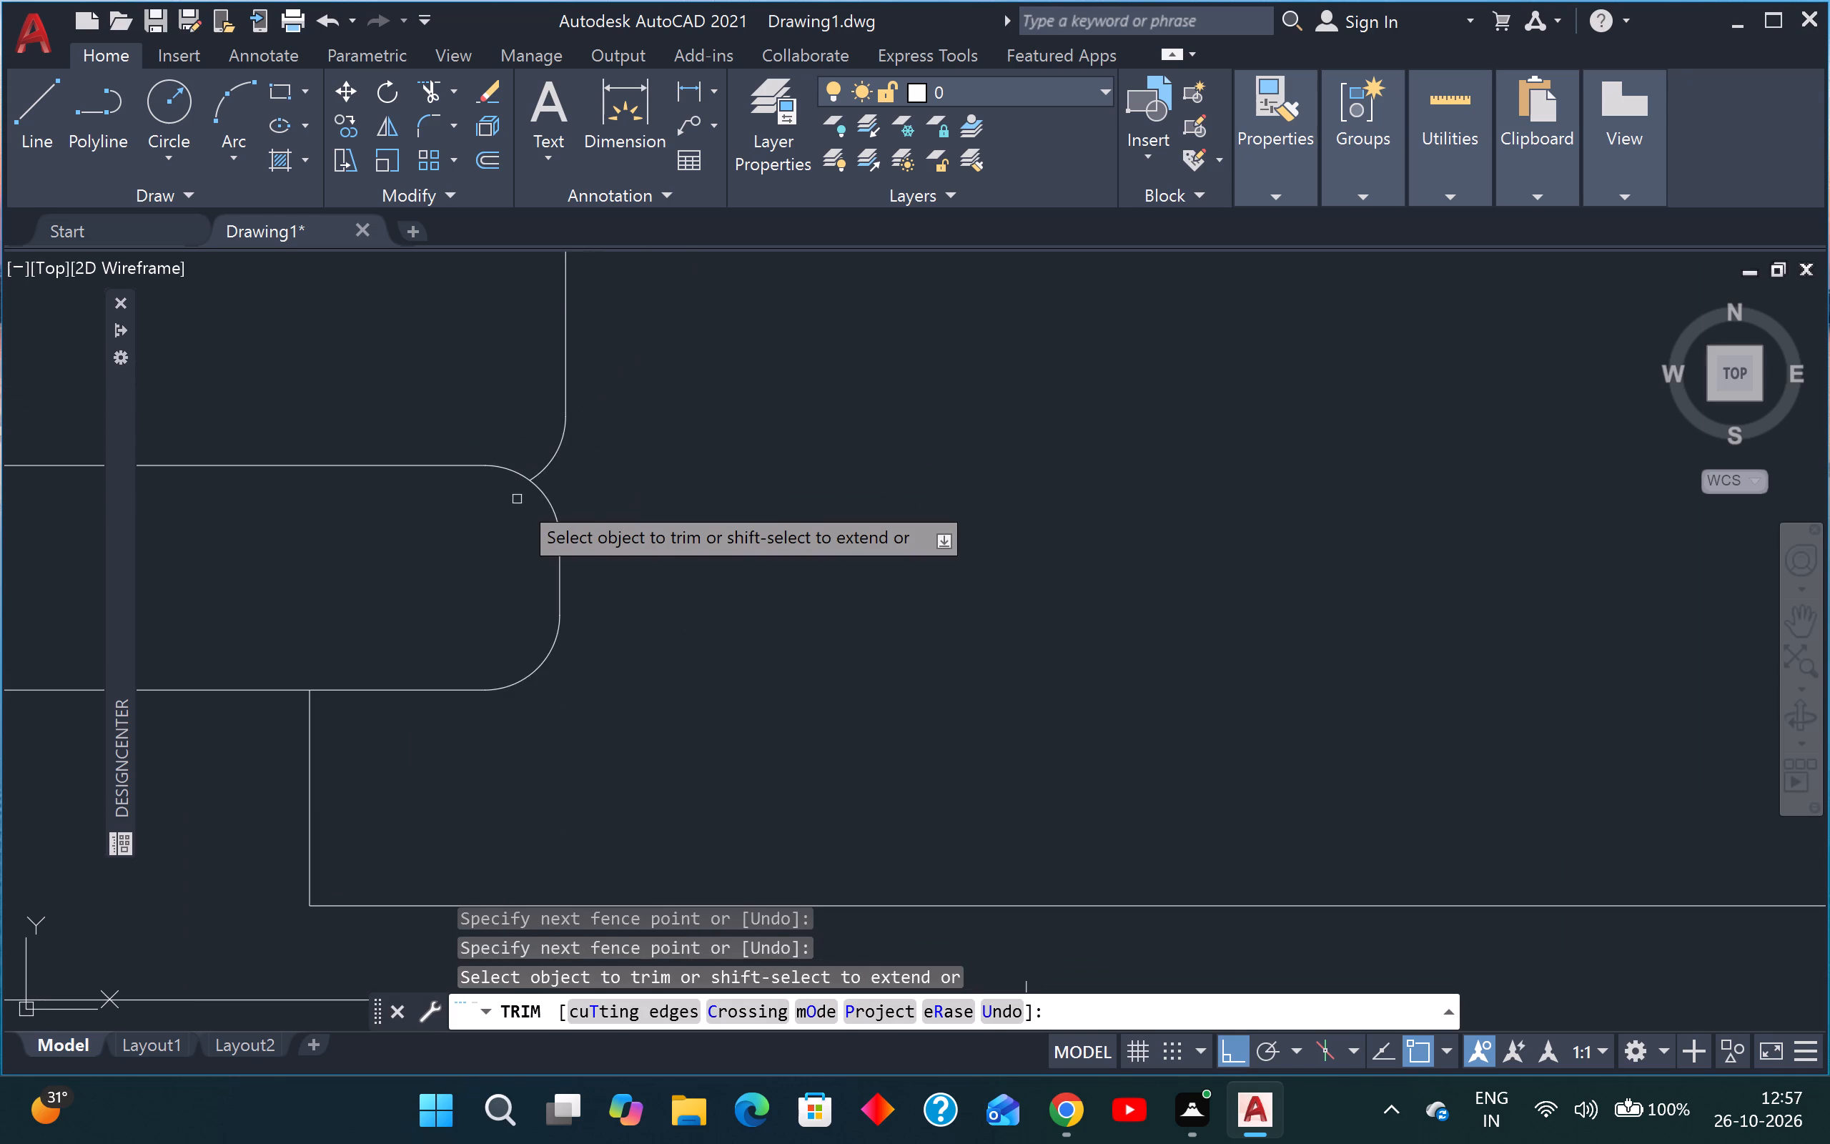
{"action": "scroll", "coordinate": [585, 449], "scroll_direction": "down", "scroll_amount": 7}
{"action": "key", "text": "Escape"}
{"action": "key", "text": "Escape"}
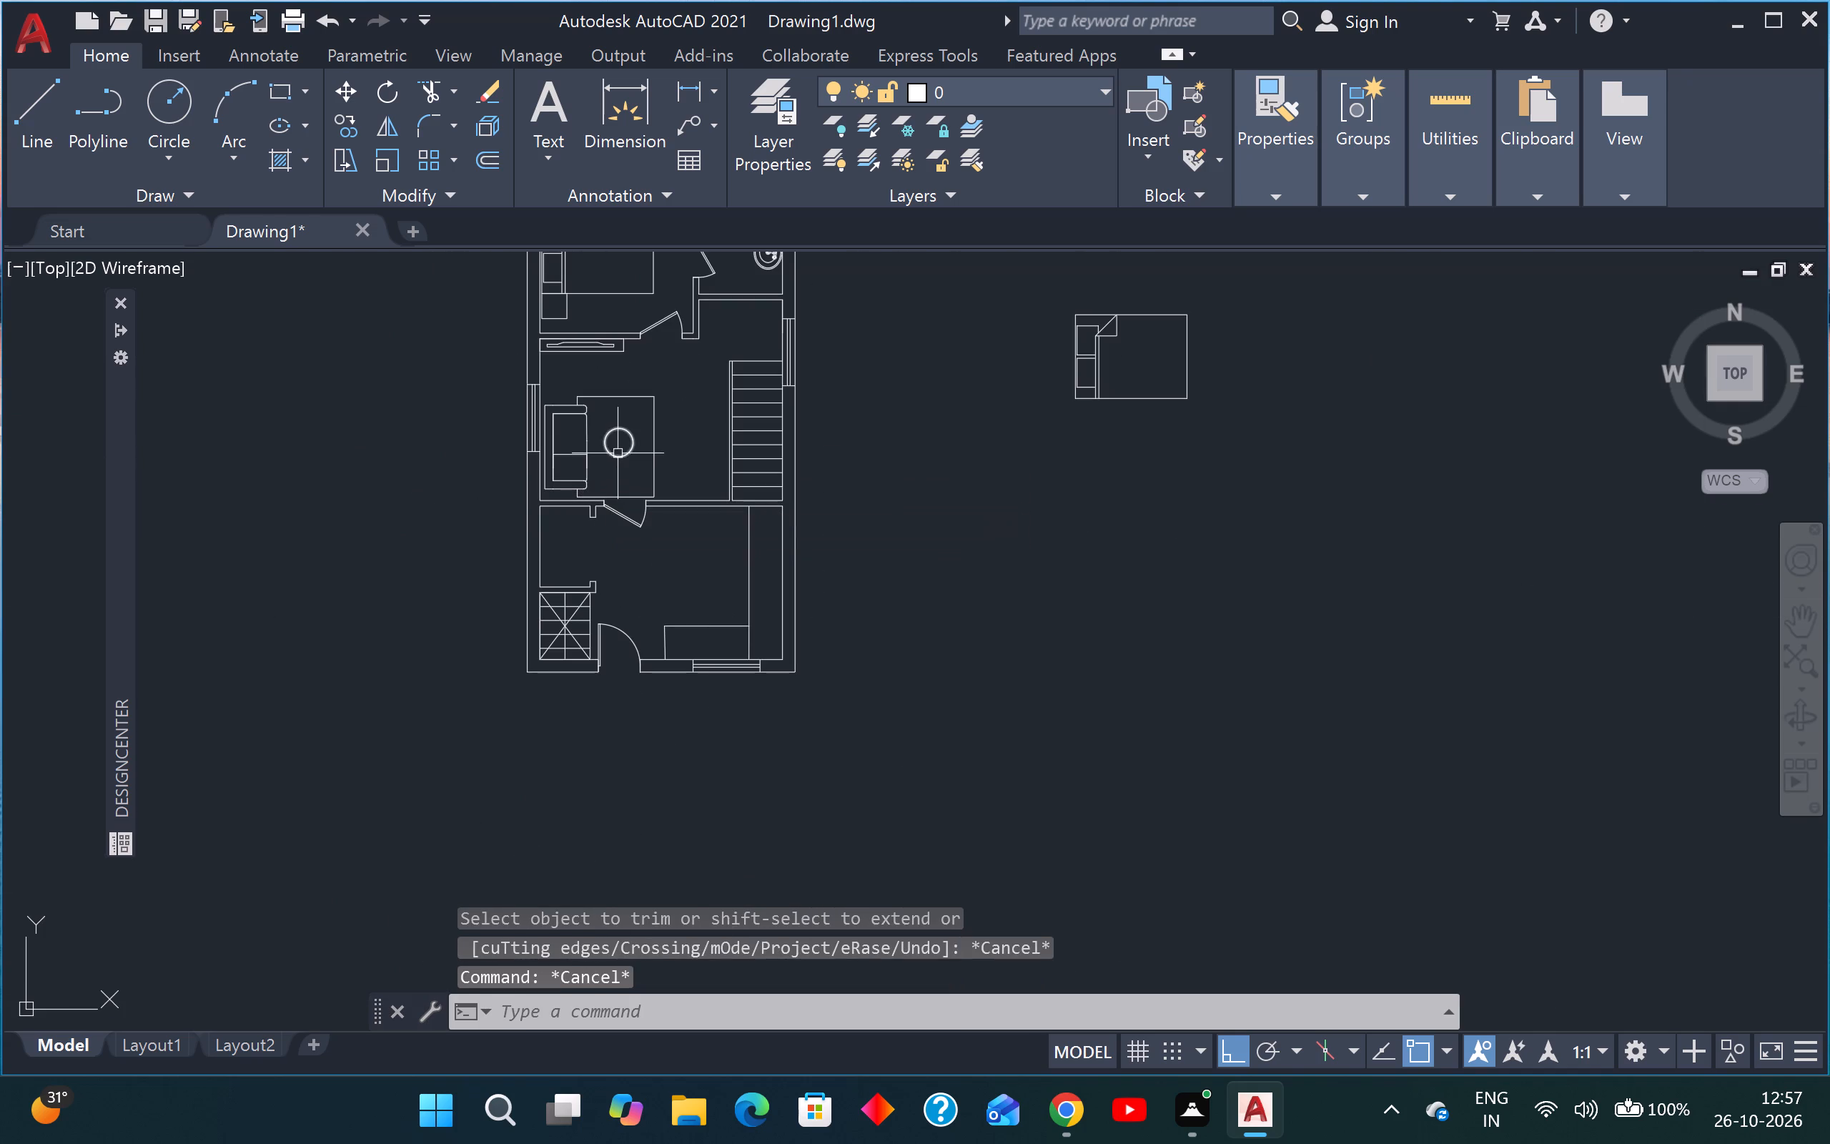
{"action": "key", "text": "Escape"}
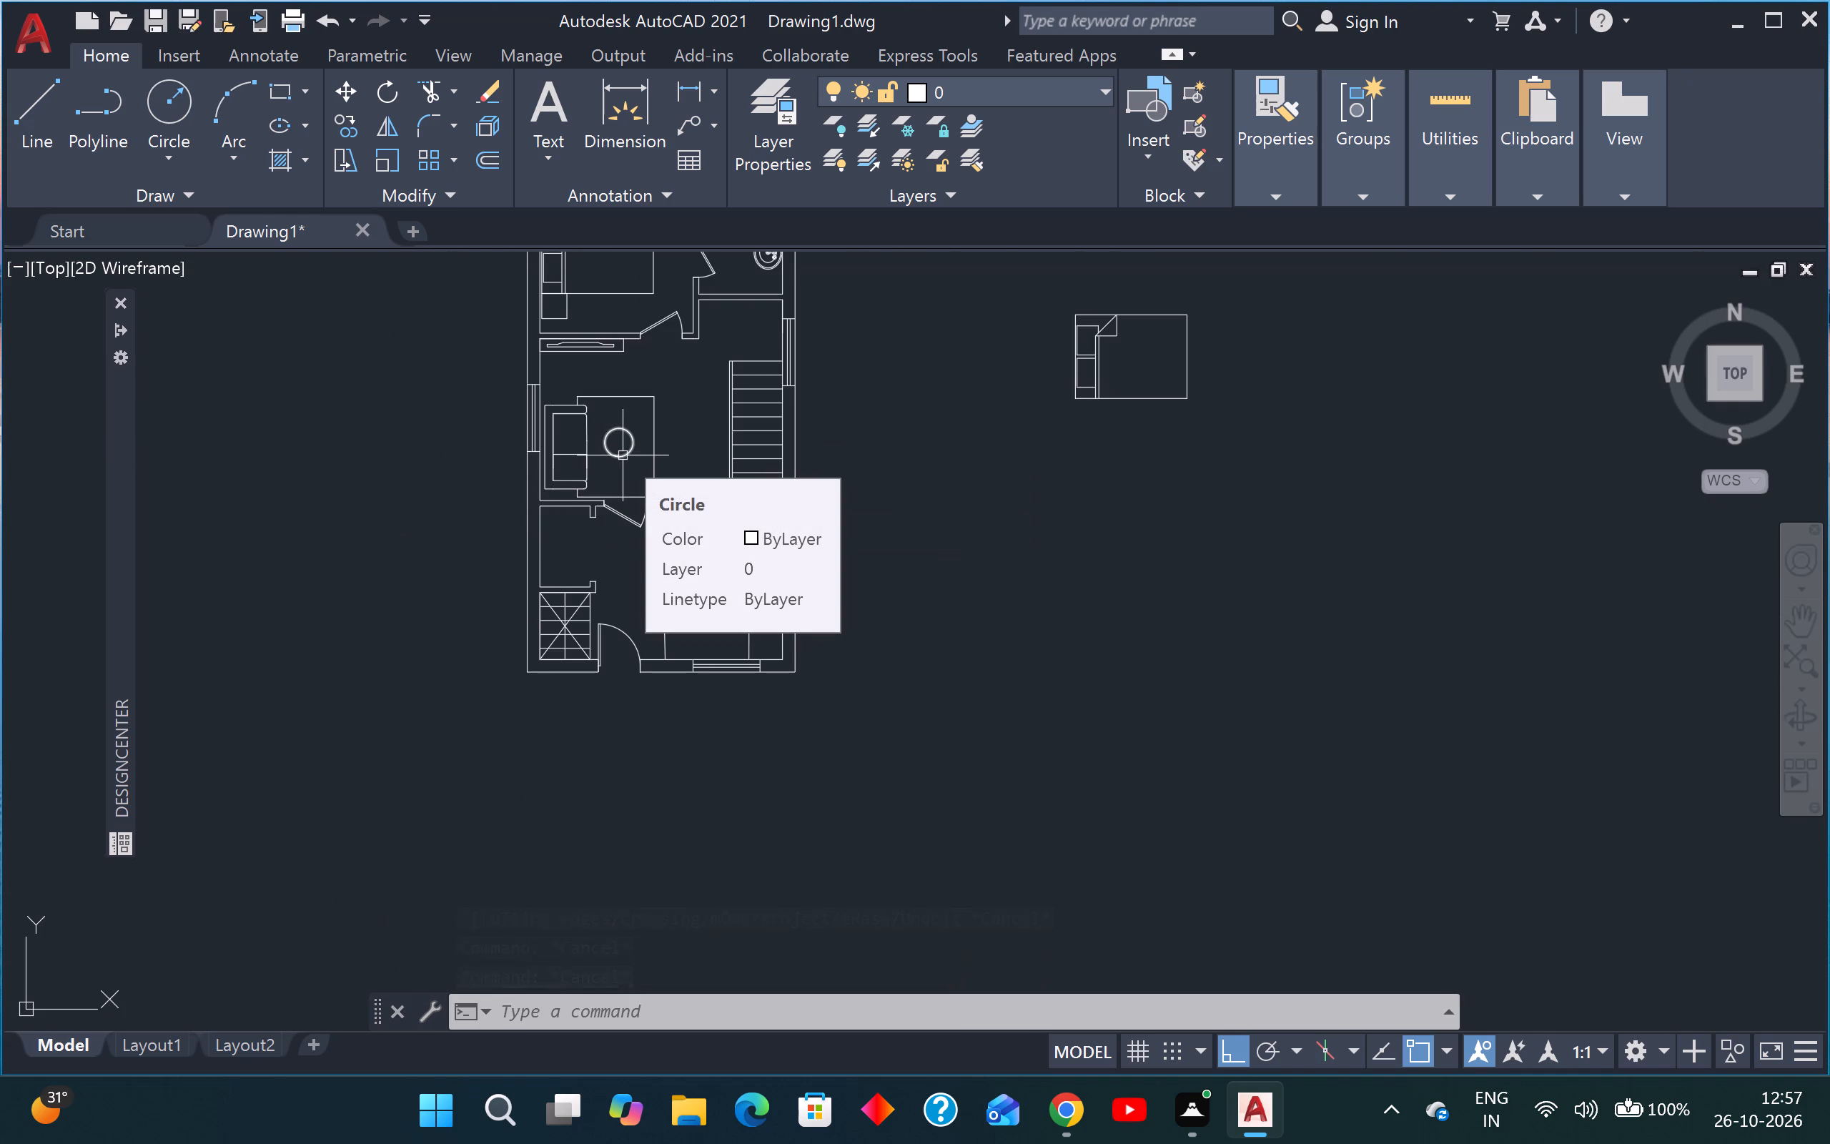
{"action": "scroll", "coordinate": [729, 471], "scroll_direction": "down", "scroll_amount": 1}
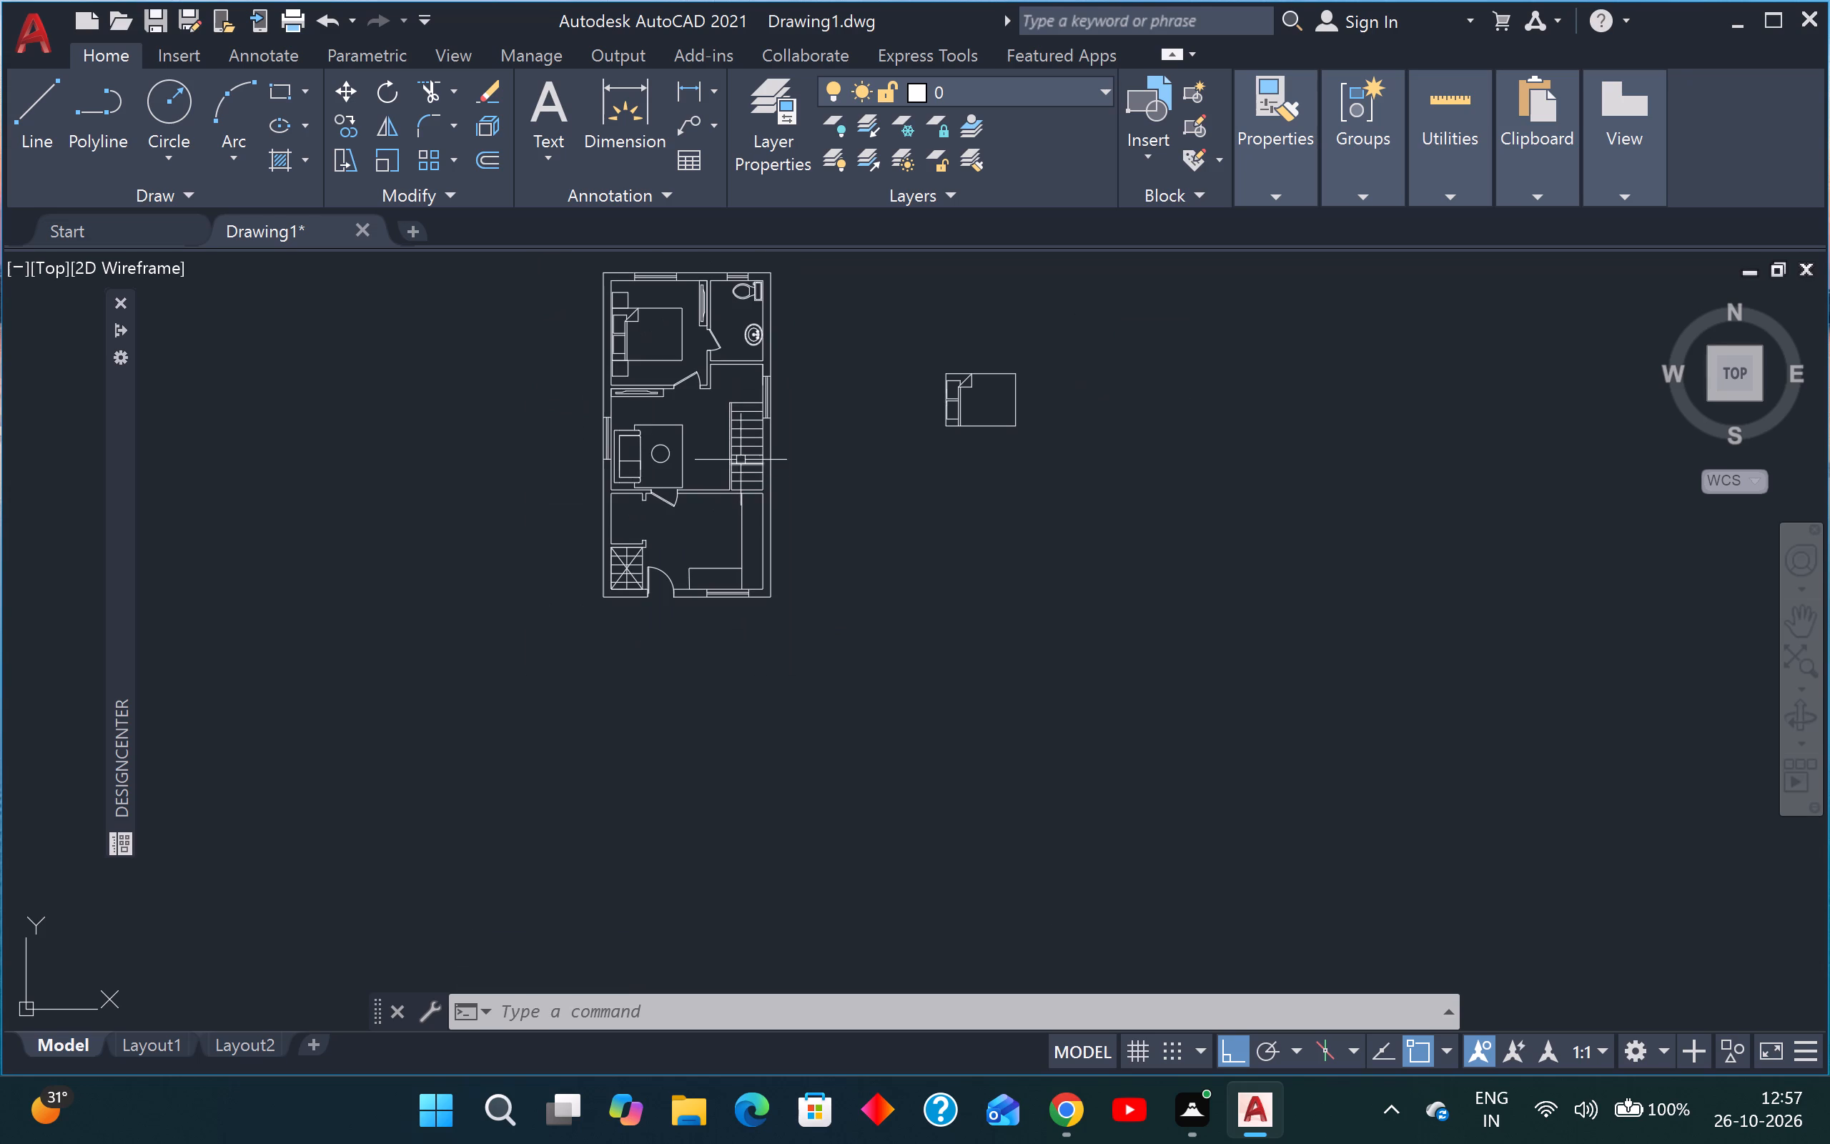
{"action": "key", "text": "Escape"}
{"action": "key", "text": "Escape"}
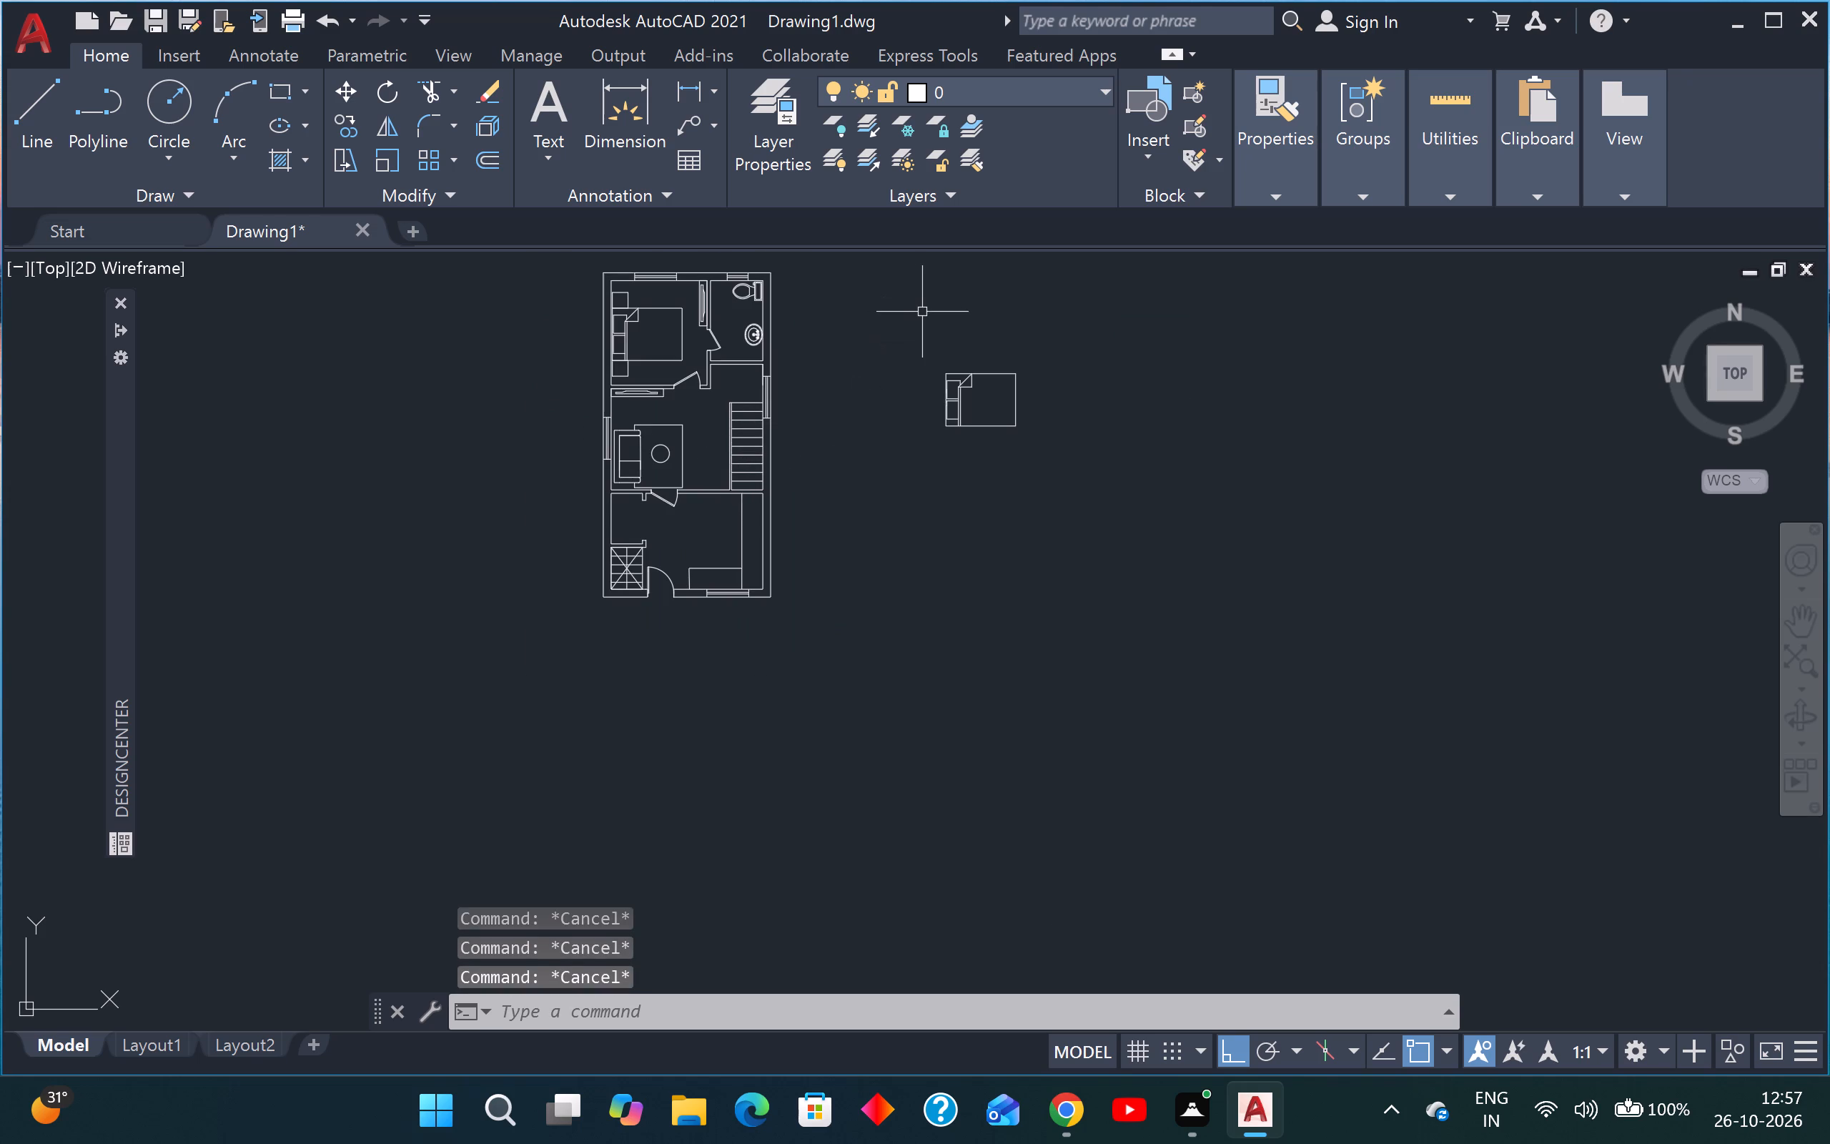
{"action": "key", "text": "Escape"}
Browse DesignCenter from the House Designer blocks to the Blocks collection of Kitchens.dwg.
{"action": "left_click", "coordinate": [117, 603]}
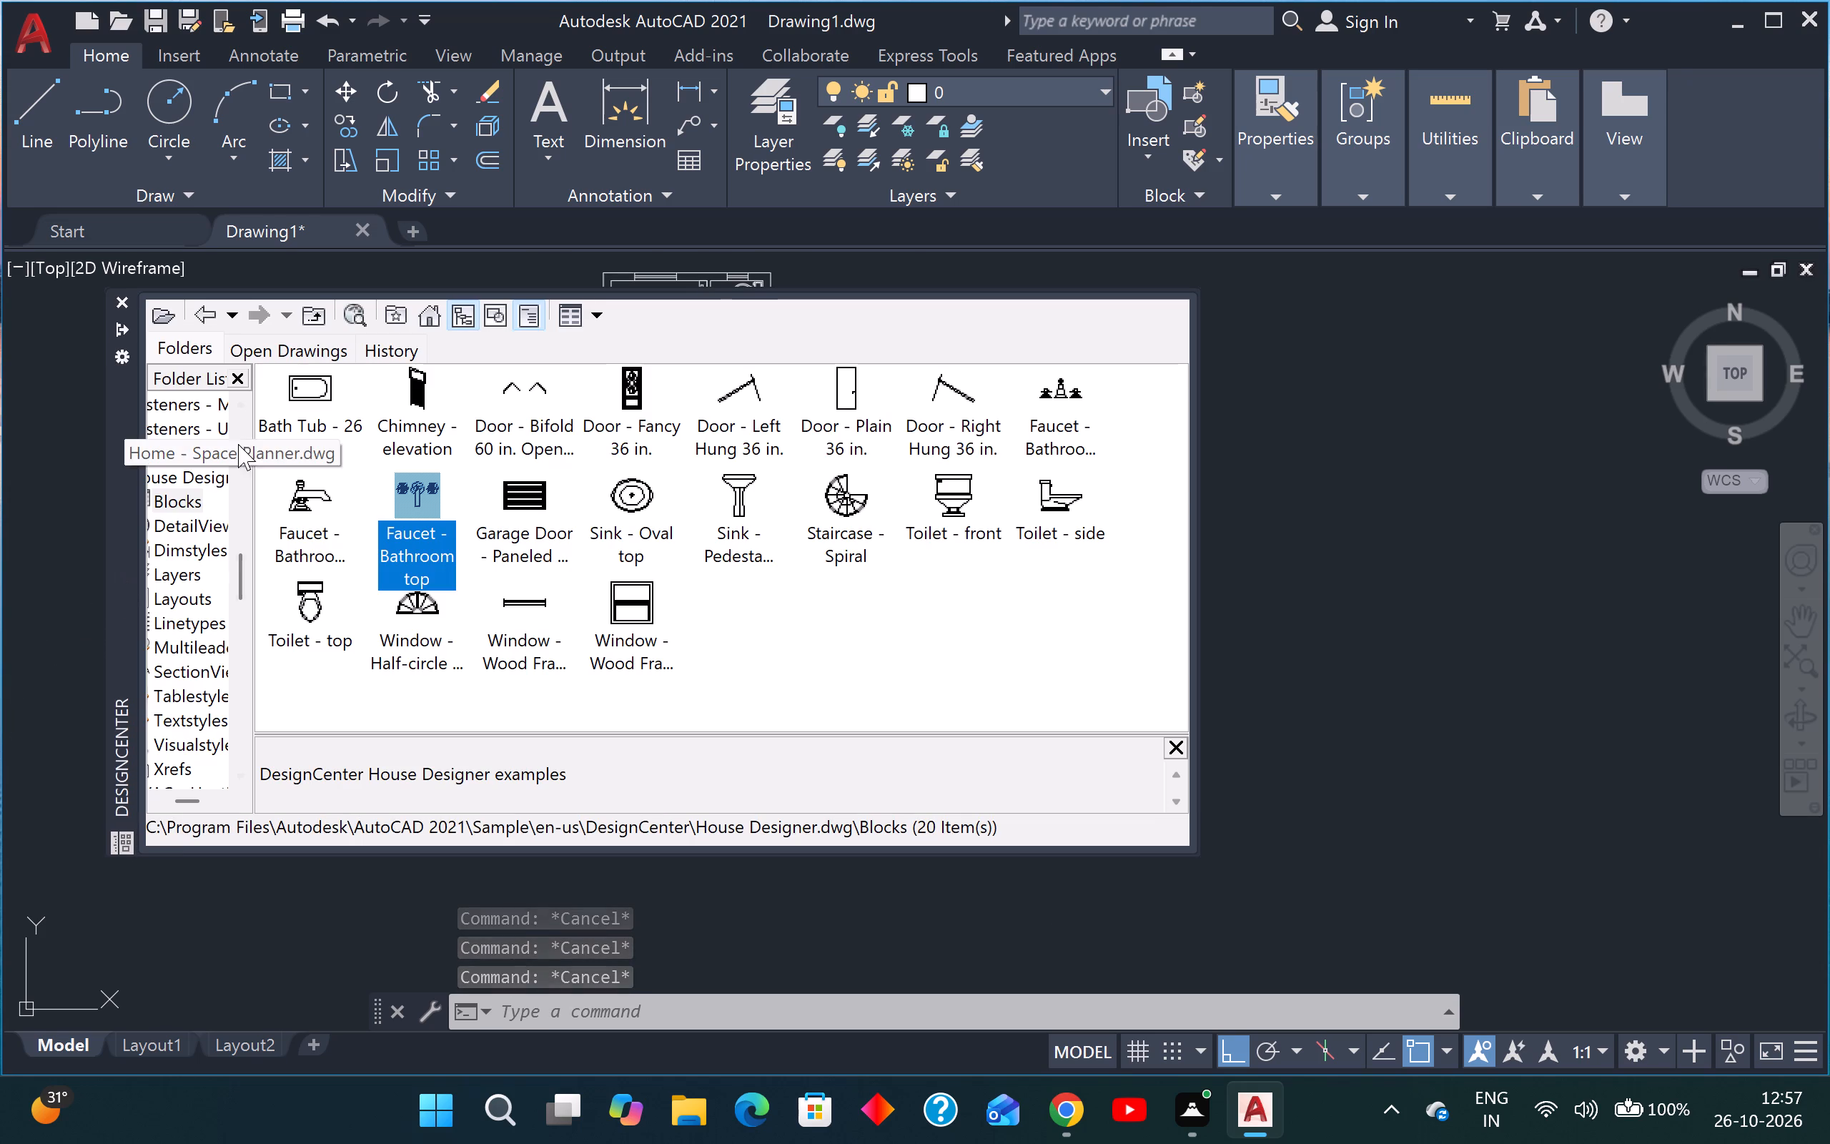
{"action": "left_click", "coordinate": [305, 315]}
{"action": "left_click", "coordinate": [305, 315]}
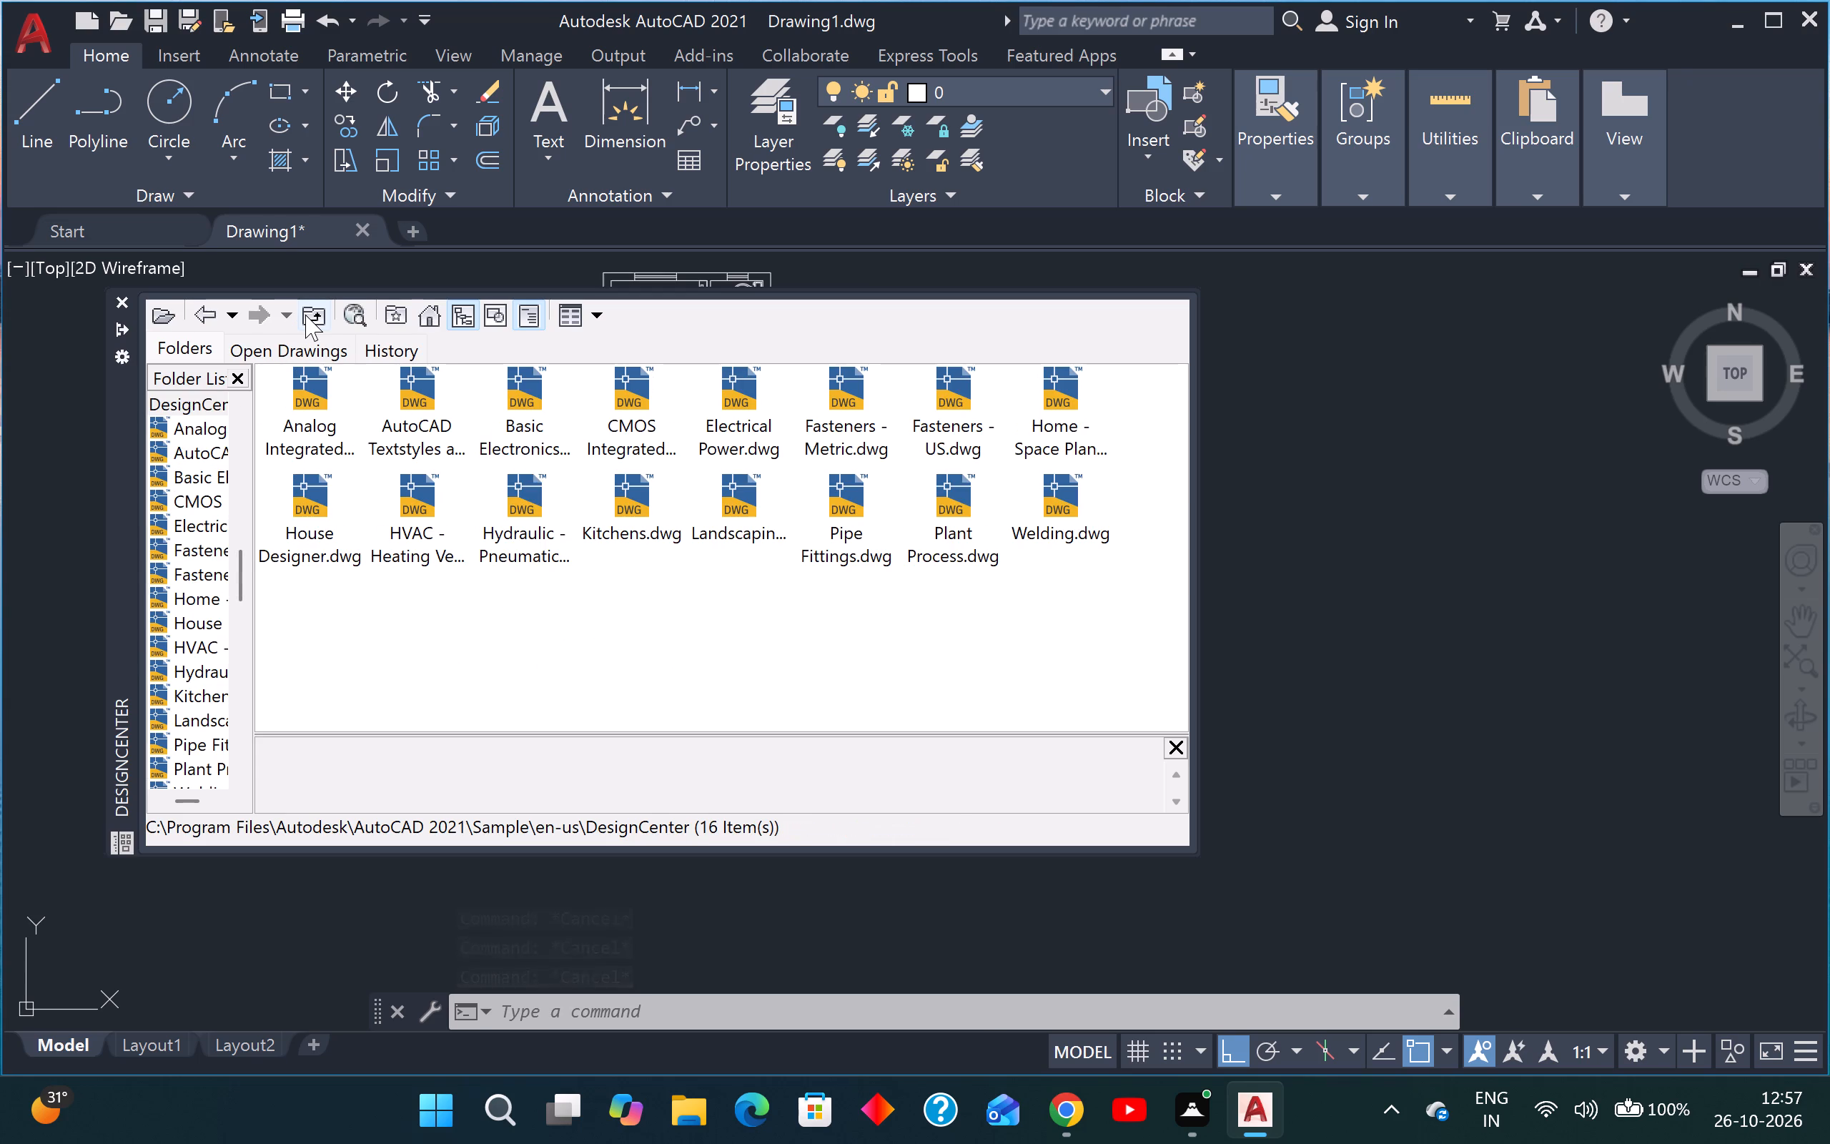
{"action": "double_click", "coordinate": [614, 493]}
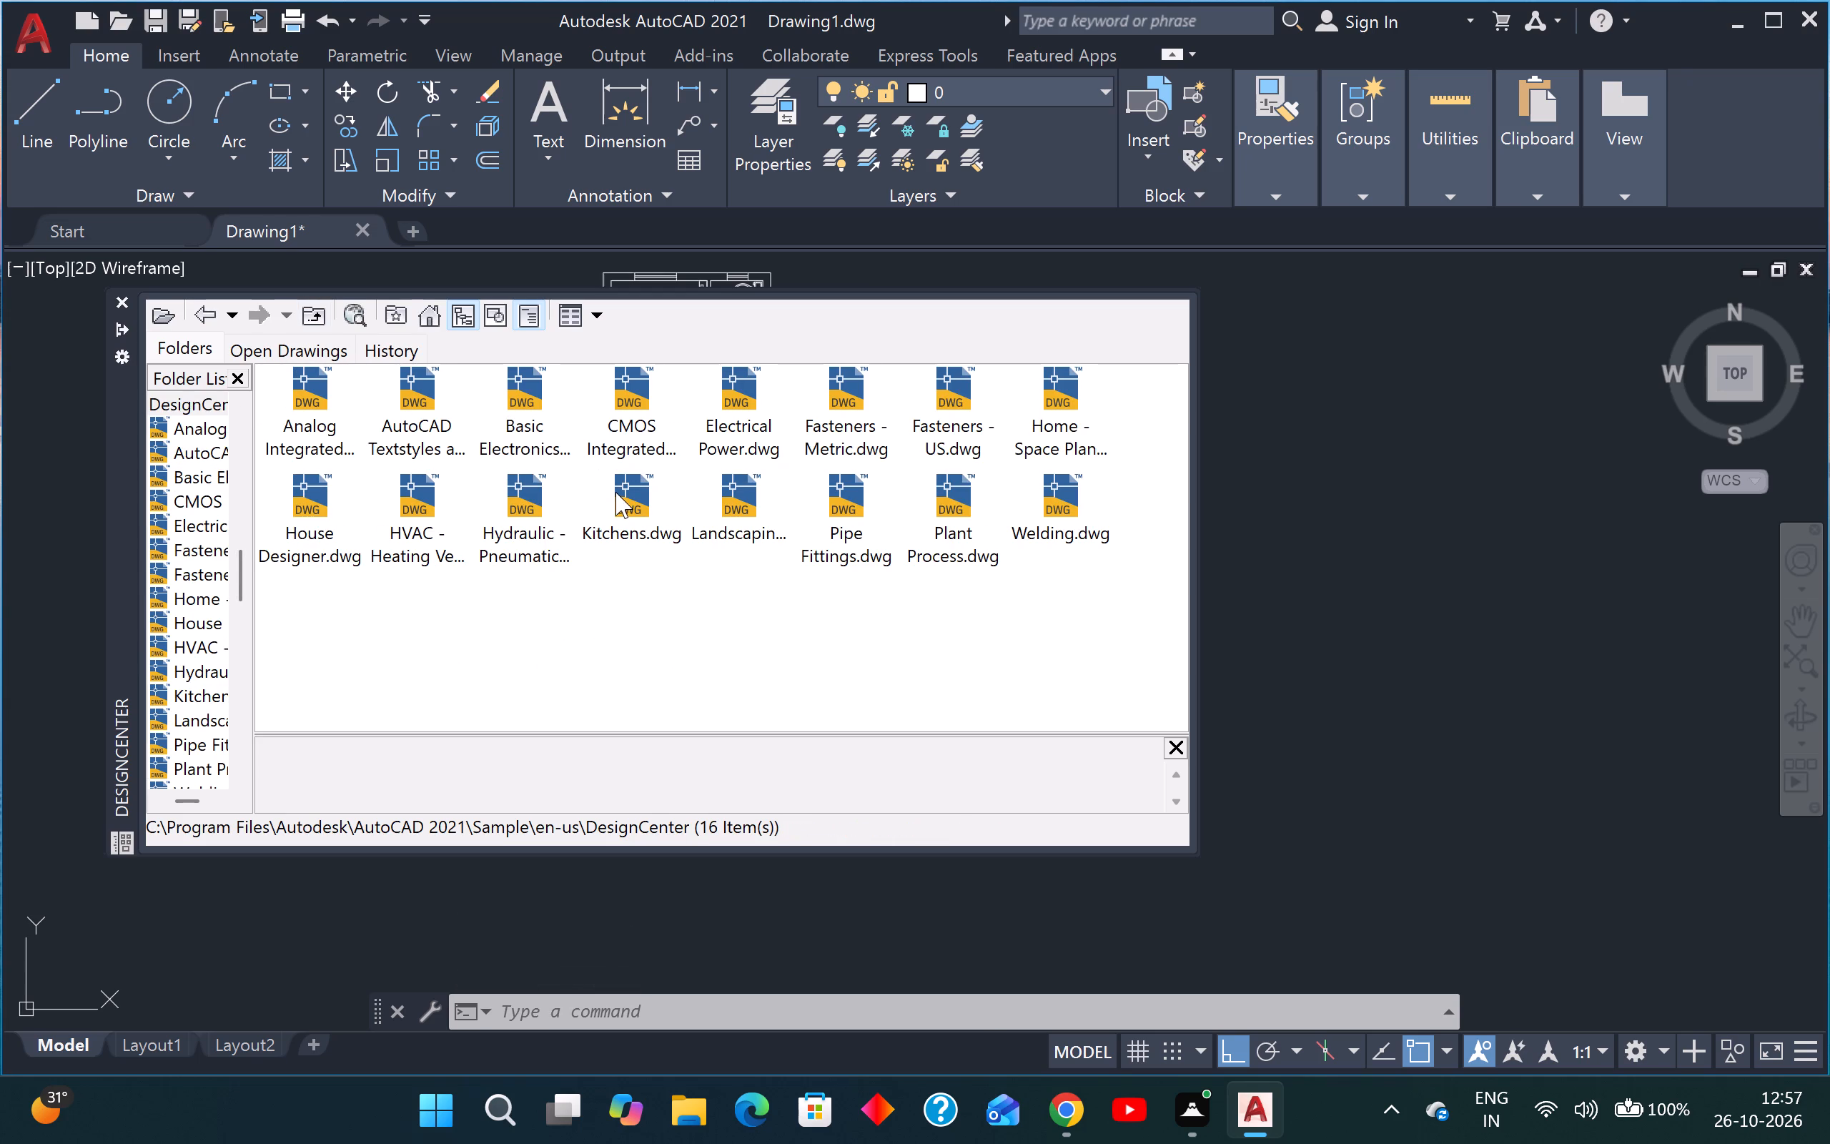
{"action": "double_click", "coordinate": [618, 488]}
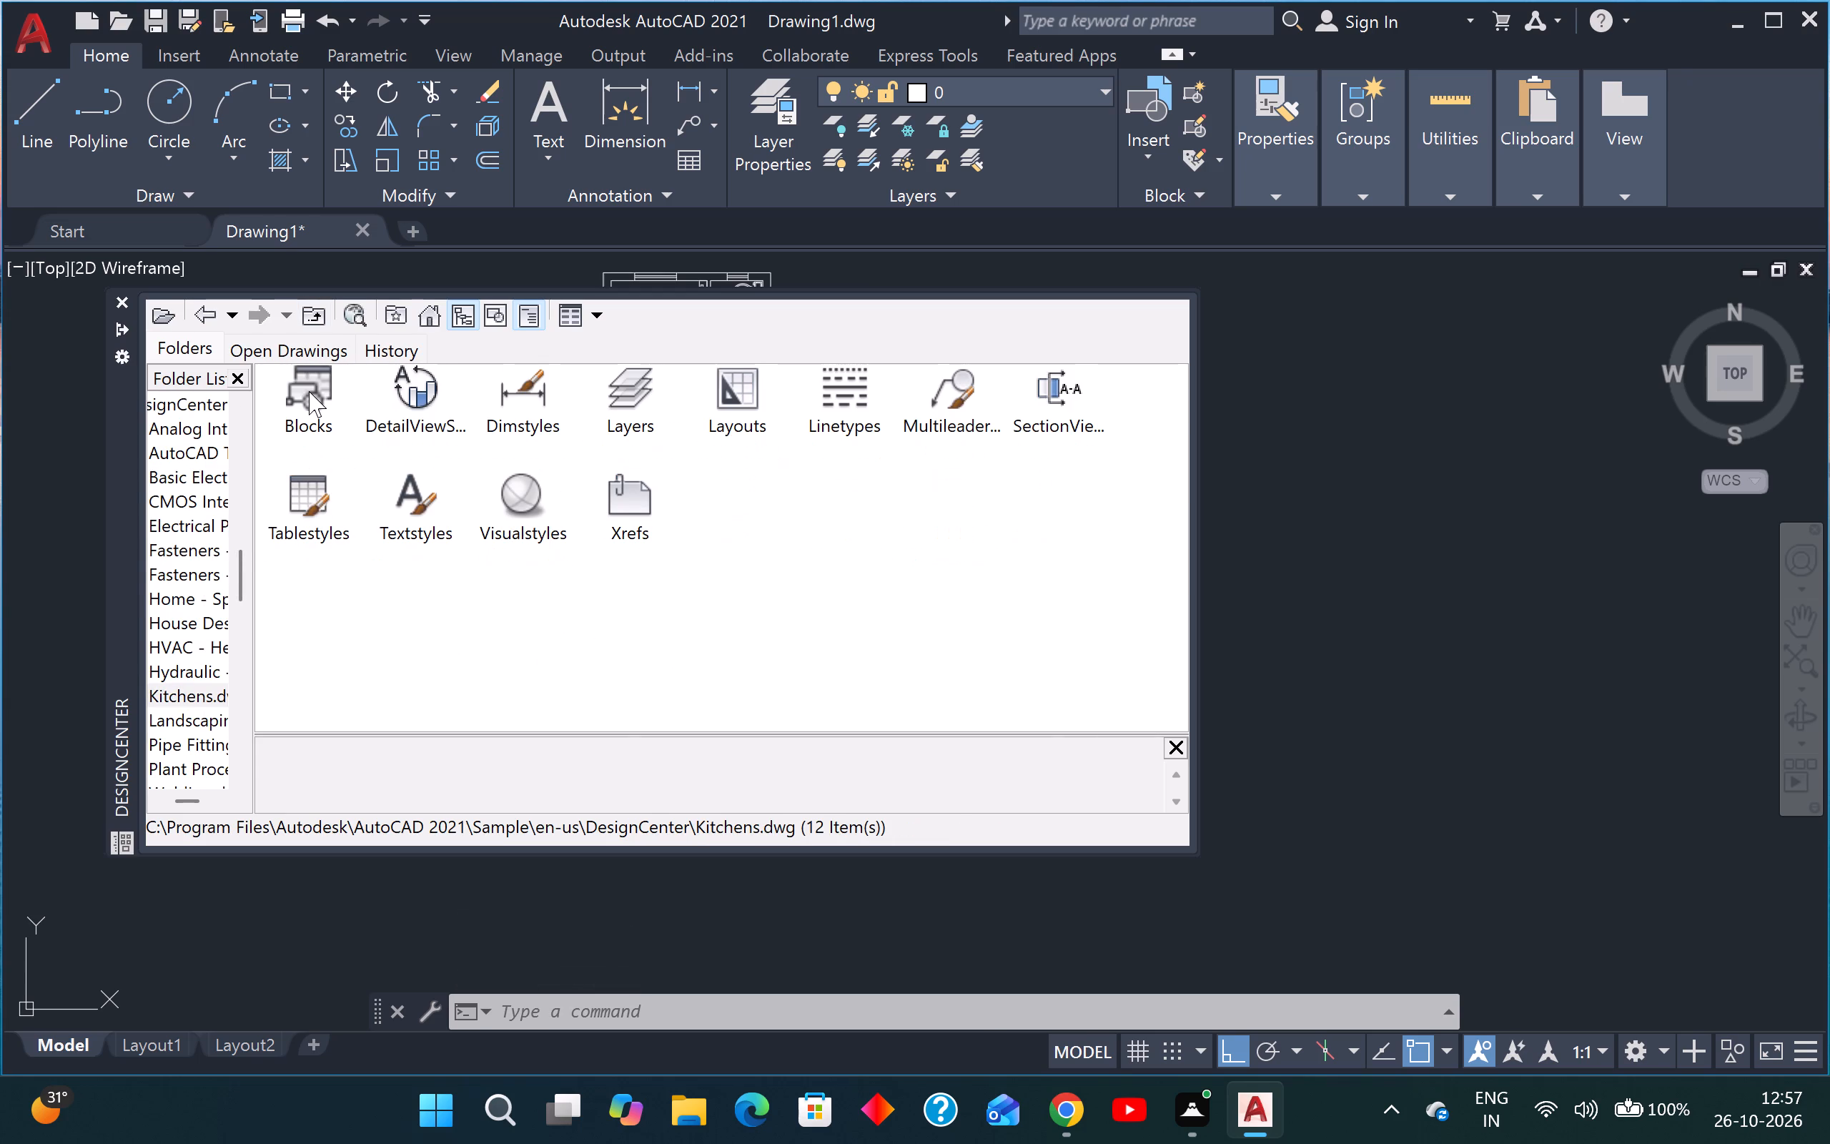
{"action": "double_click", "coordinate": [309, 391]}
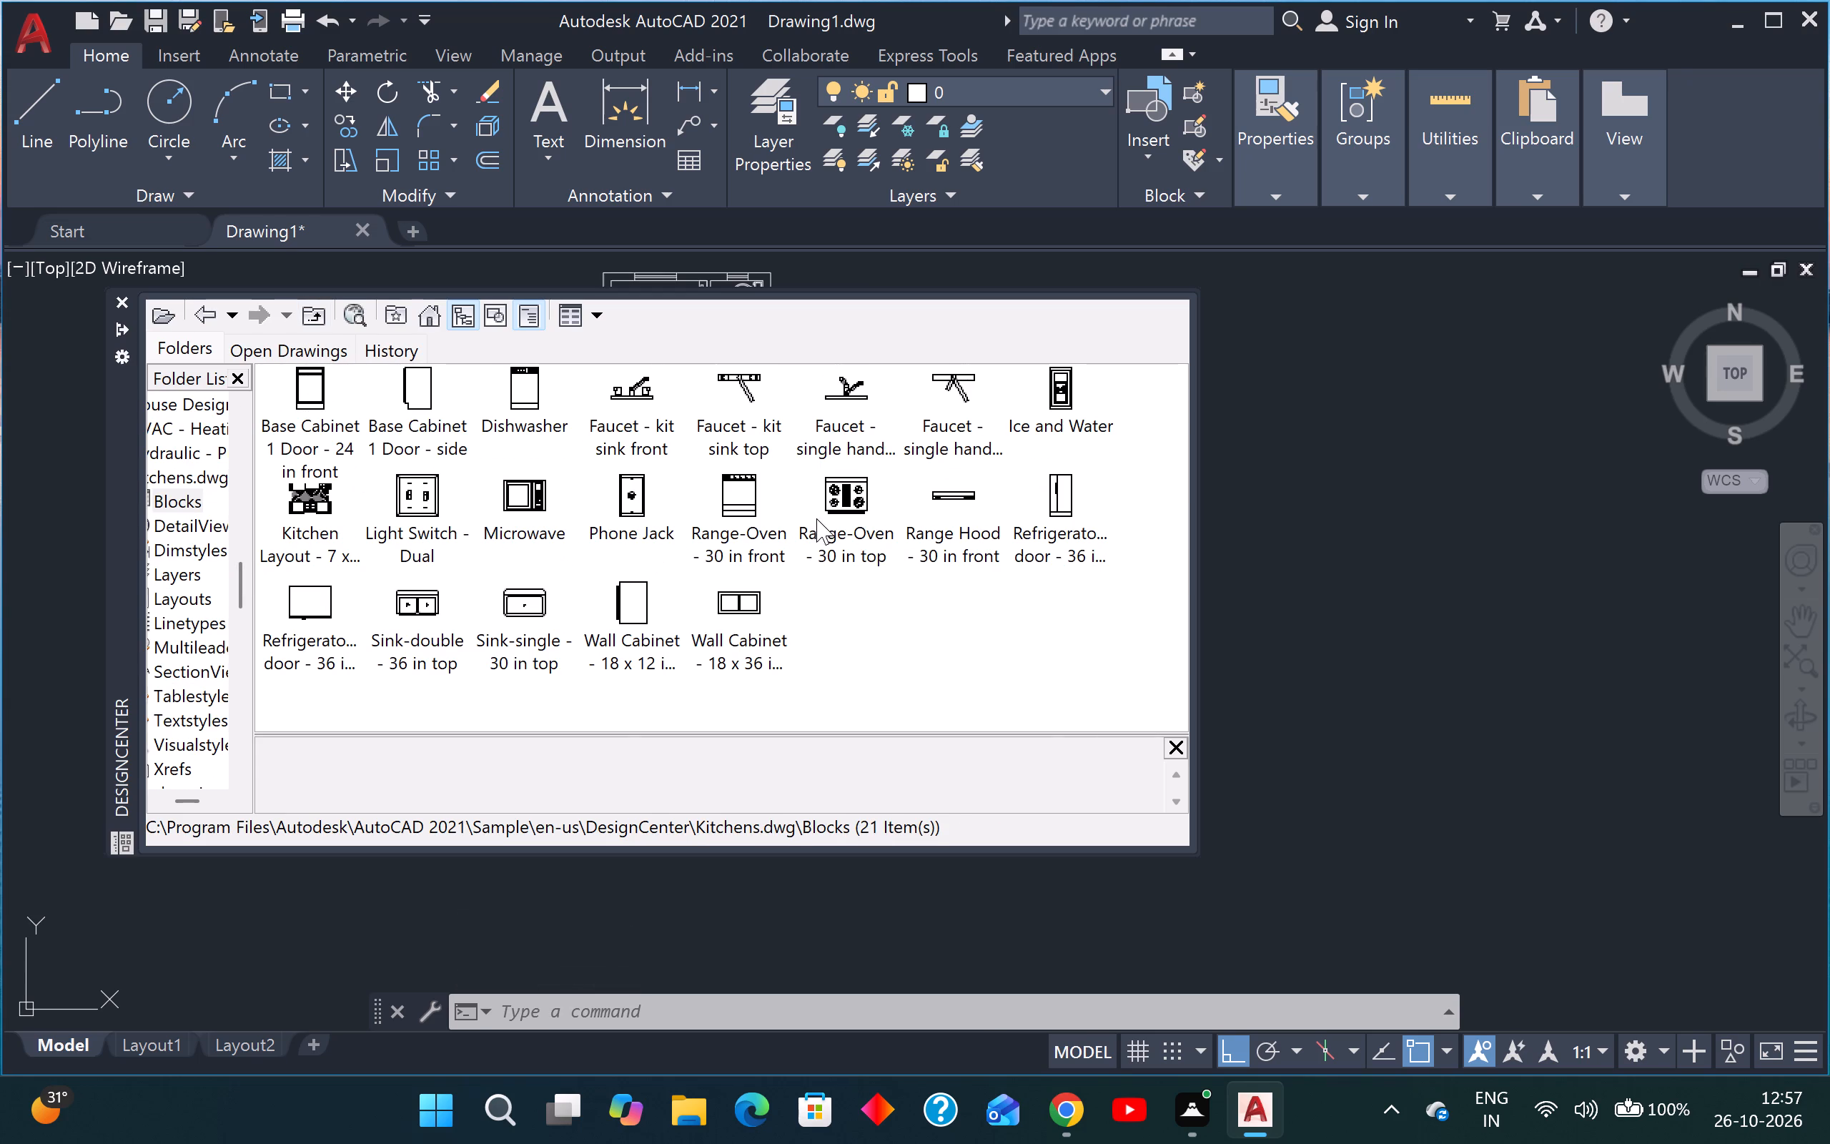
Insert the Range-Oven - 30 in top and Sink-double - 36 in top blocks in the empty space east of the plan.
{"action": "left_click_drag", "start_coordinate": [904, 488], "coordinate": [1444, 541]}
{"action": "left_click", "coordinate": [956, 621]}
{"action": "left_click_drag", "start_coordinate": [851, 505], "coordinate": [1526, 538]}
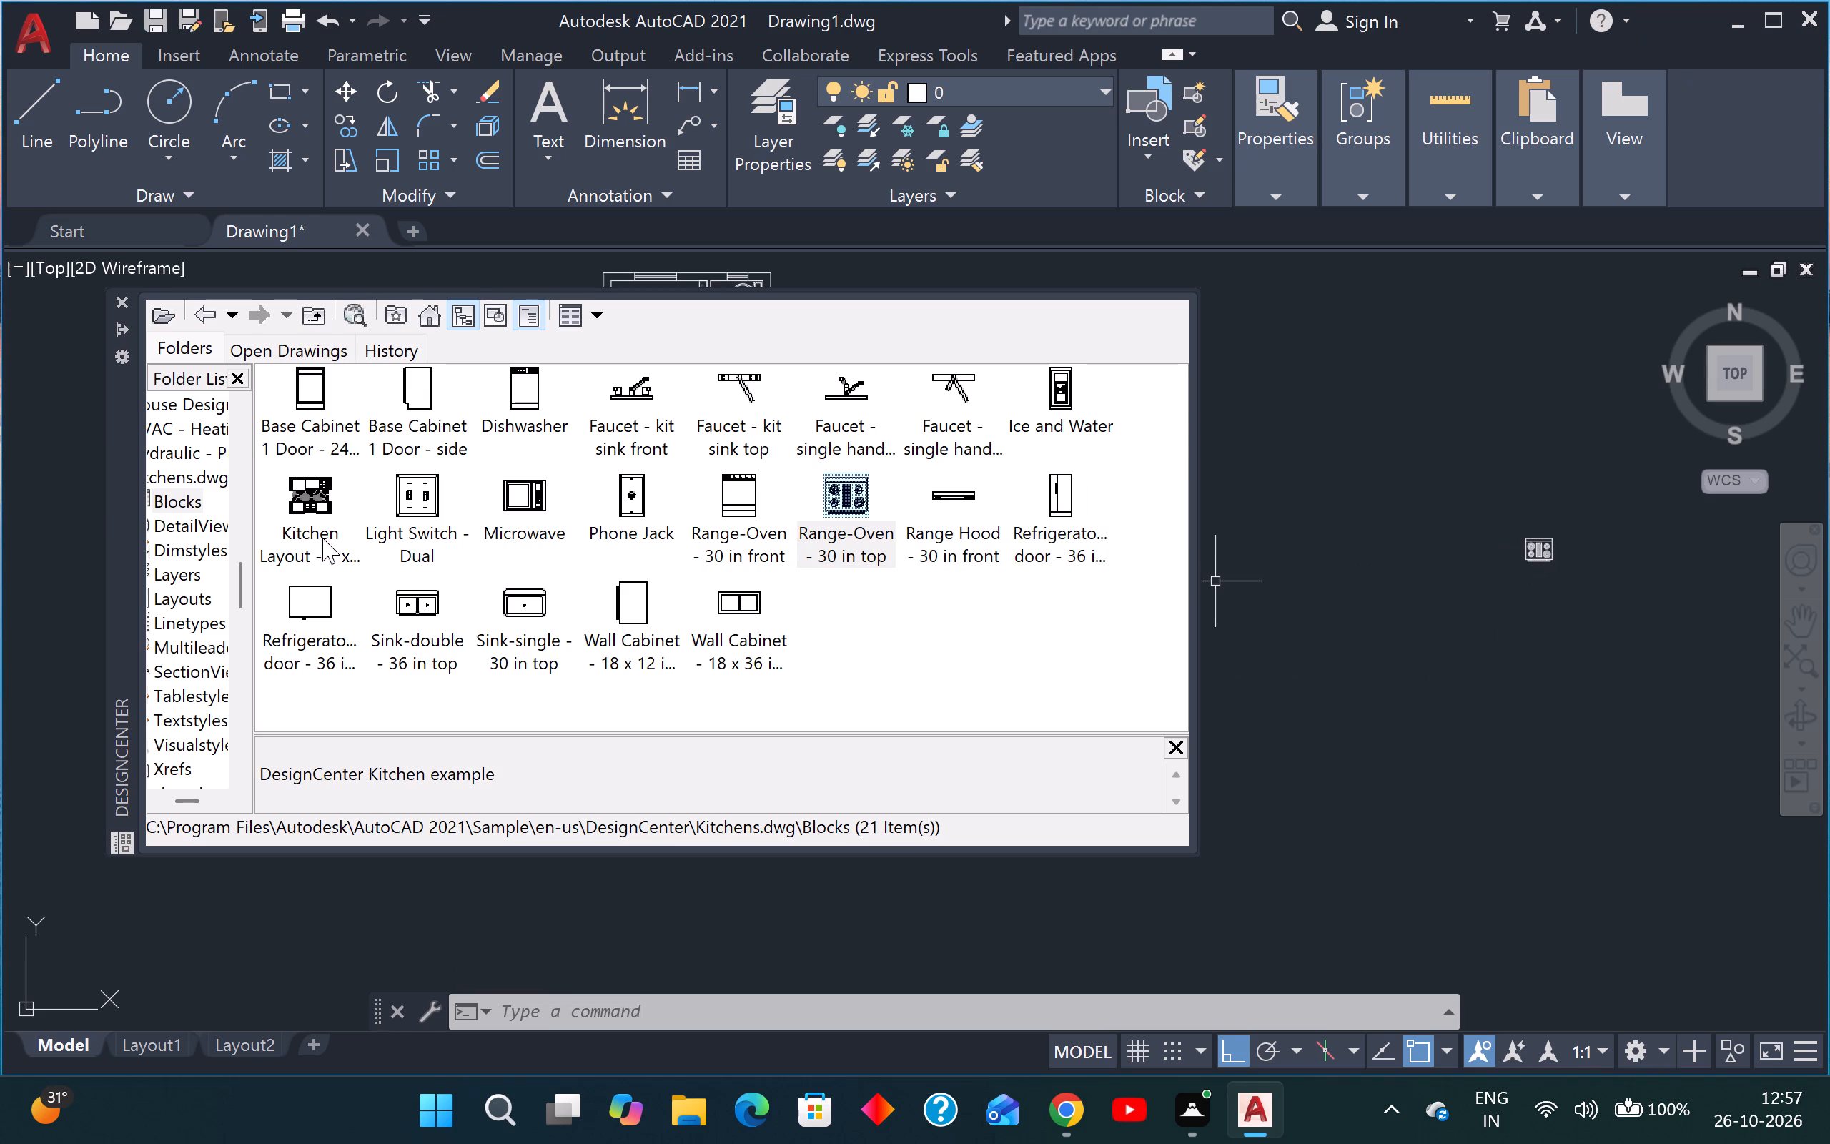
{"action": "left_click_drag", "start_coordinate": [409, 601], "coordinate": [1488, 554]}
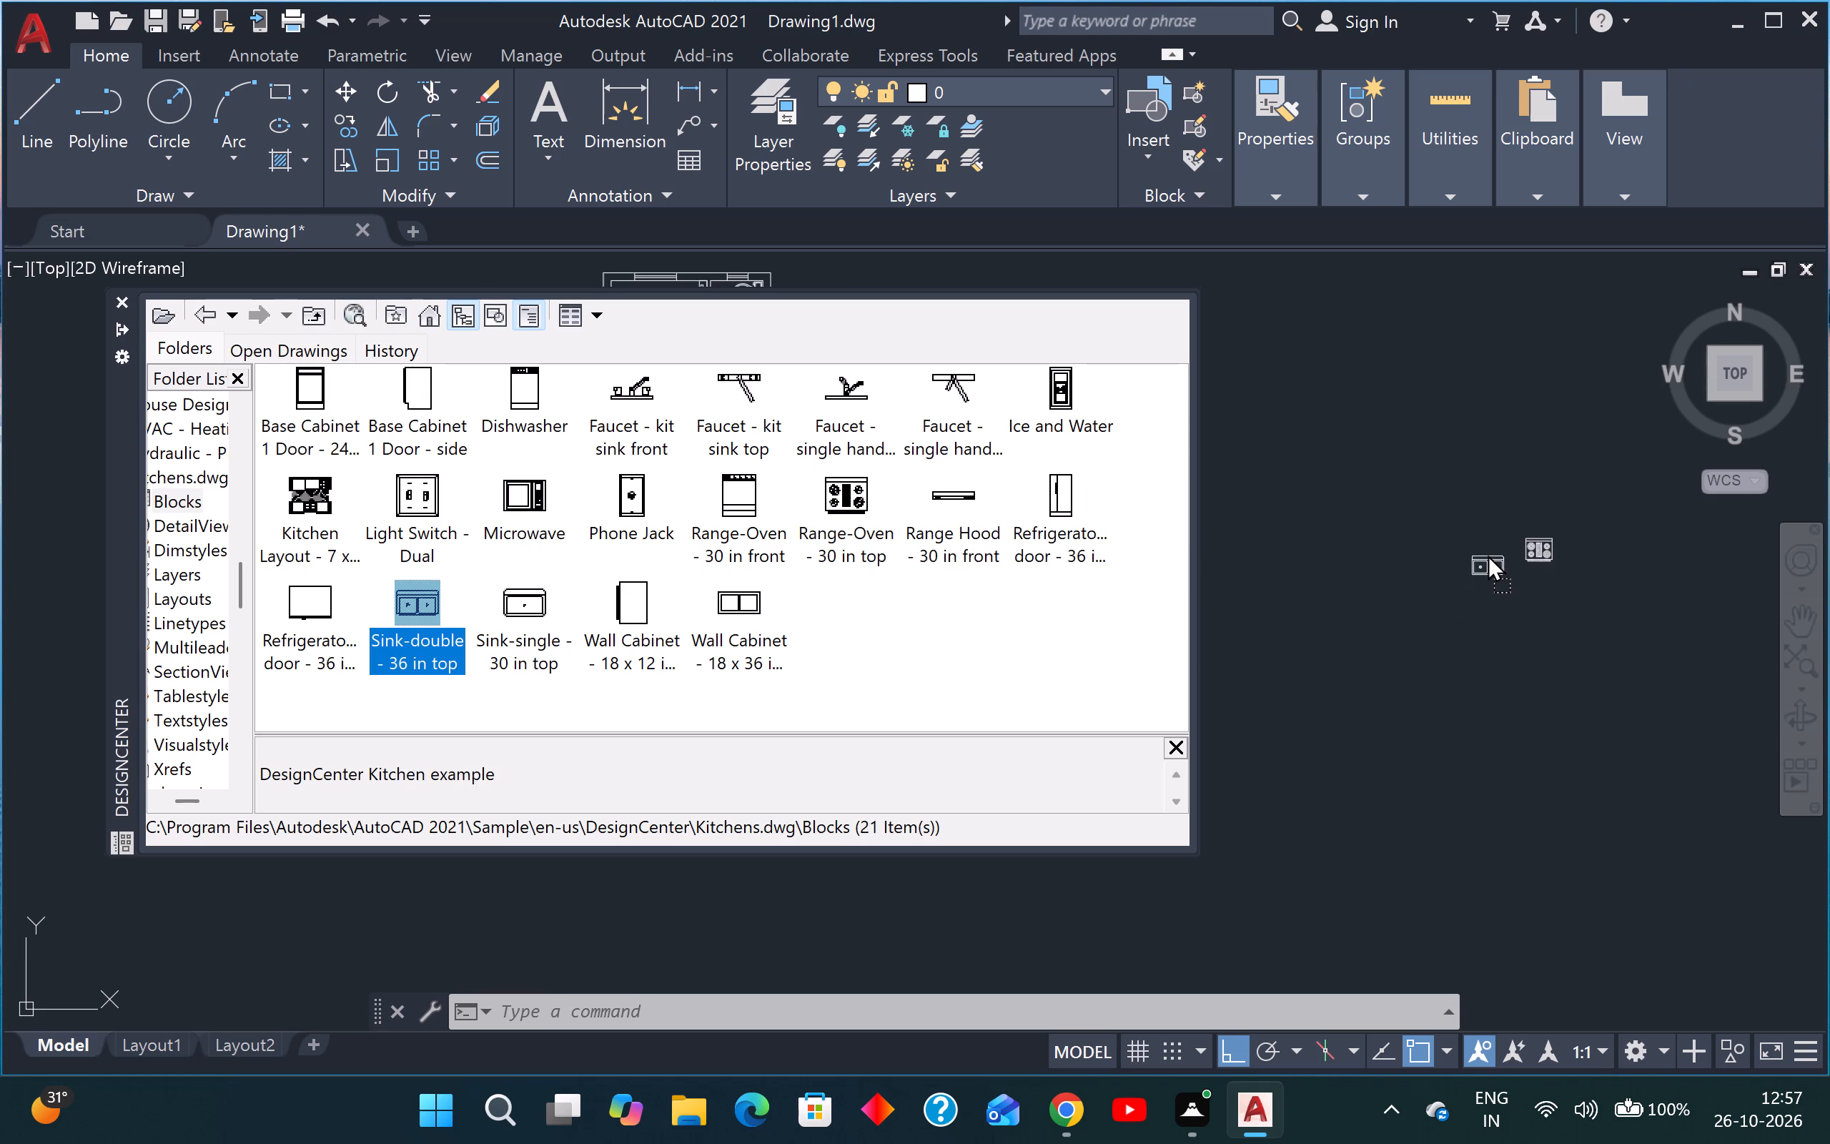
{"action": "left_click_drag", "start_coordinate": [1488, 554], "coordinate": [1488, 542]}
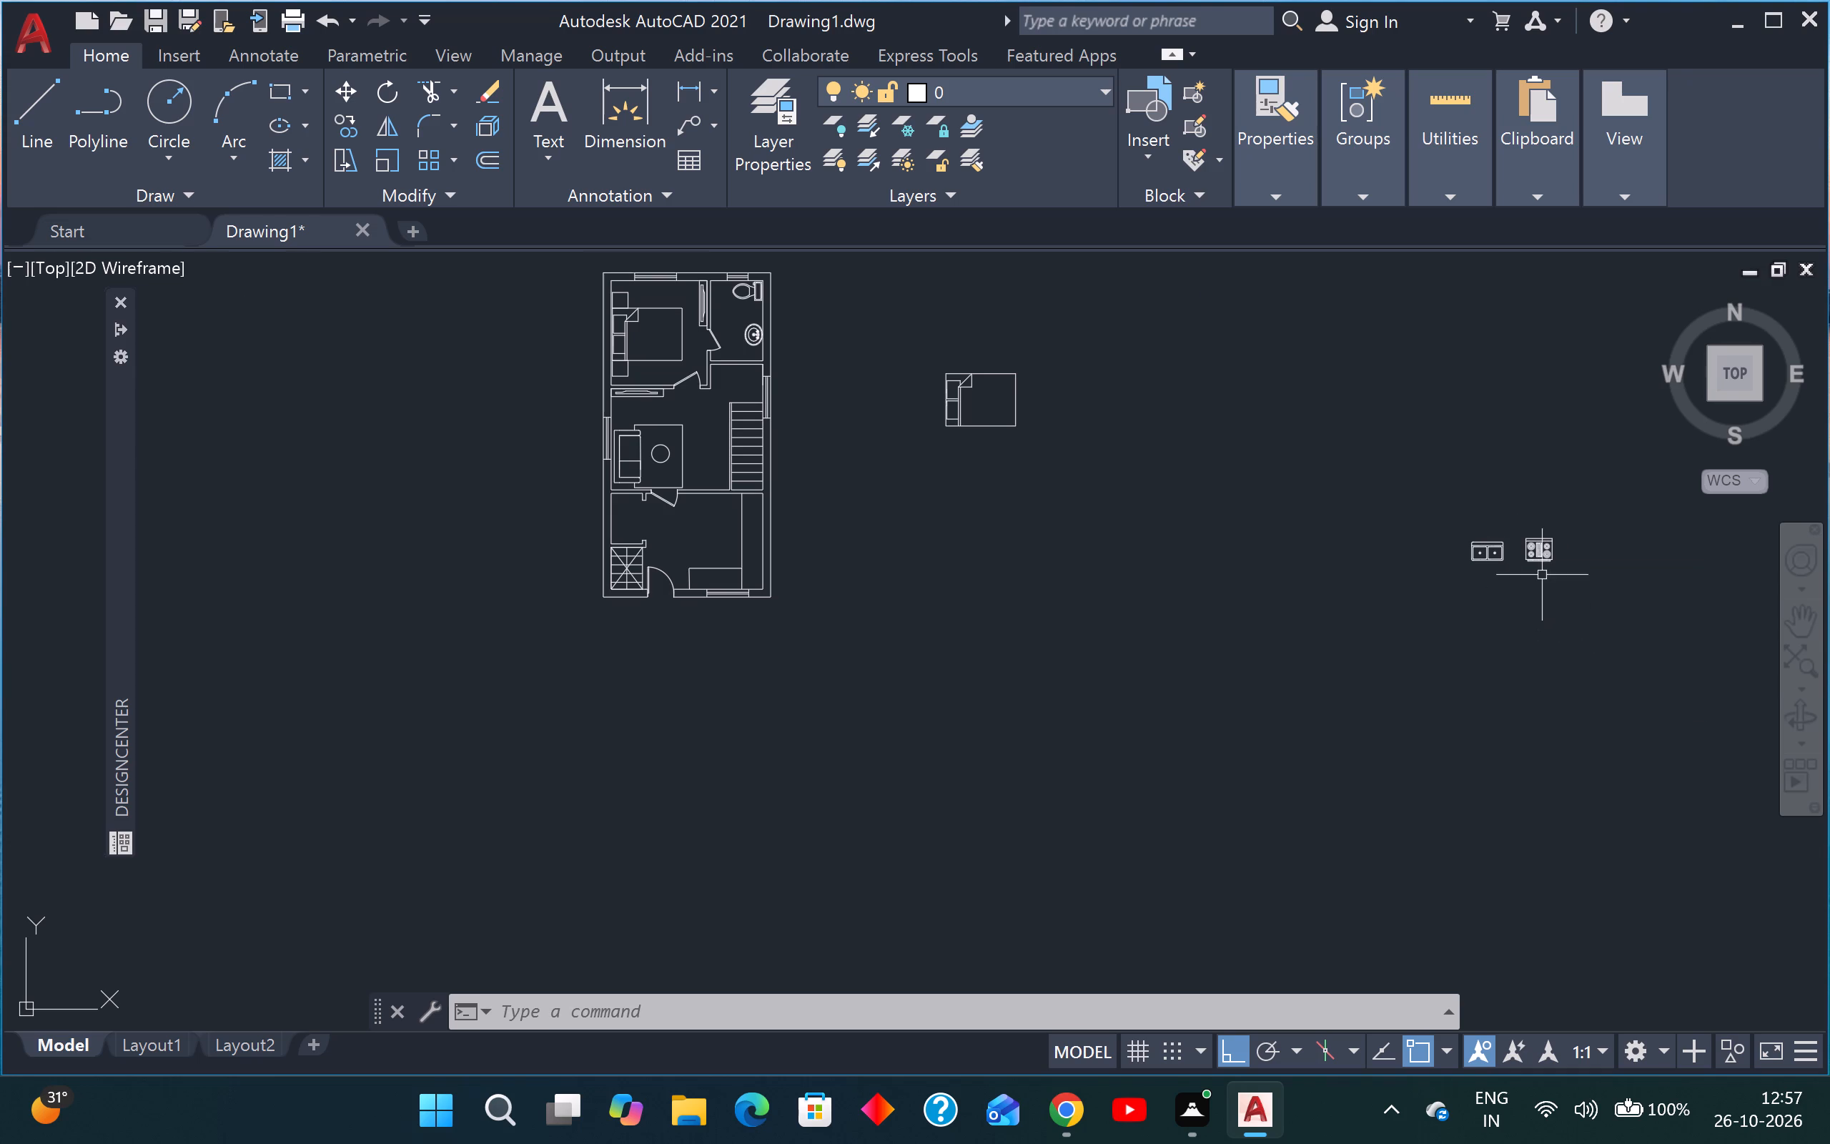
Rotate the range-oven block 90° clockwise about its northeast corner.
{"action": "scroll", "coordinate": [1542, 575], "scroll_direction": "up", "scroll_amount": 2}
{"action": "left_click_drag", "start_coordinate": [1596, 362], "coordinate": [1590, 383]}
{"action": "left_click_drag", "start_coordinate": [1515, 647], "coordinate": [1513, 638]}
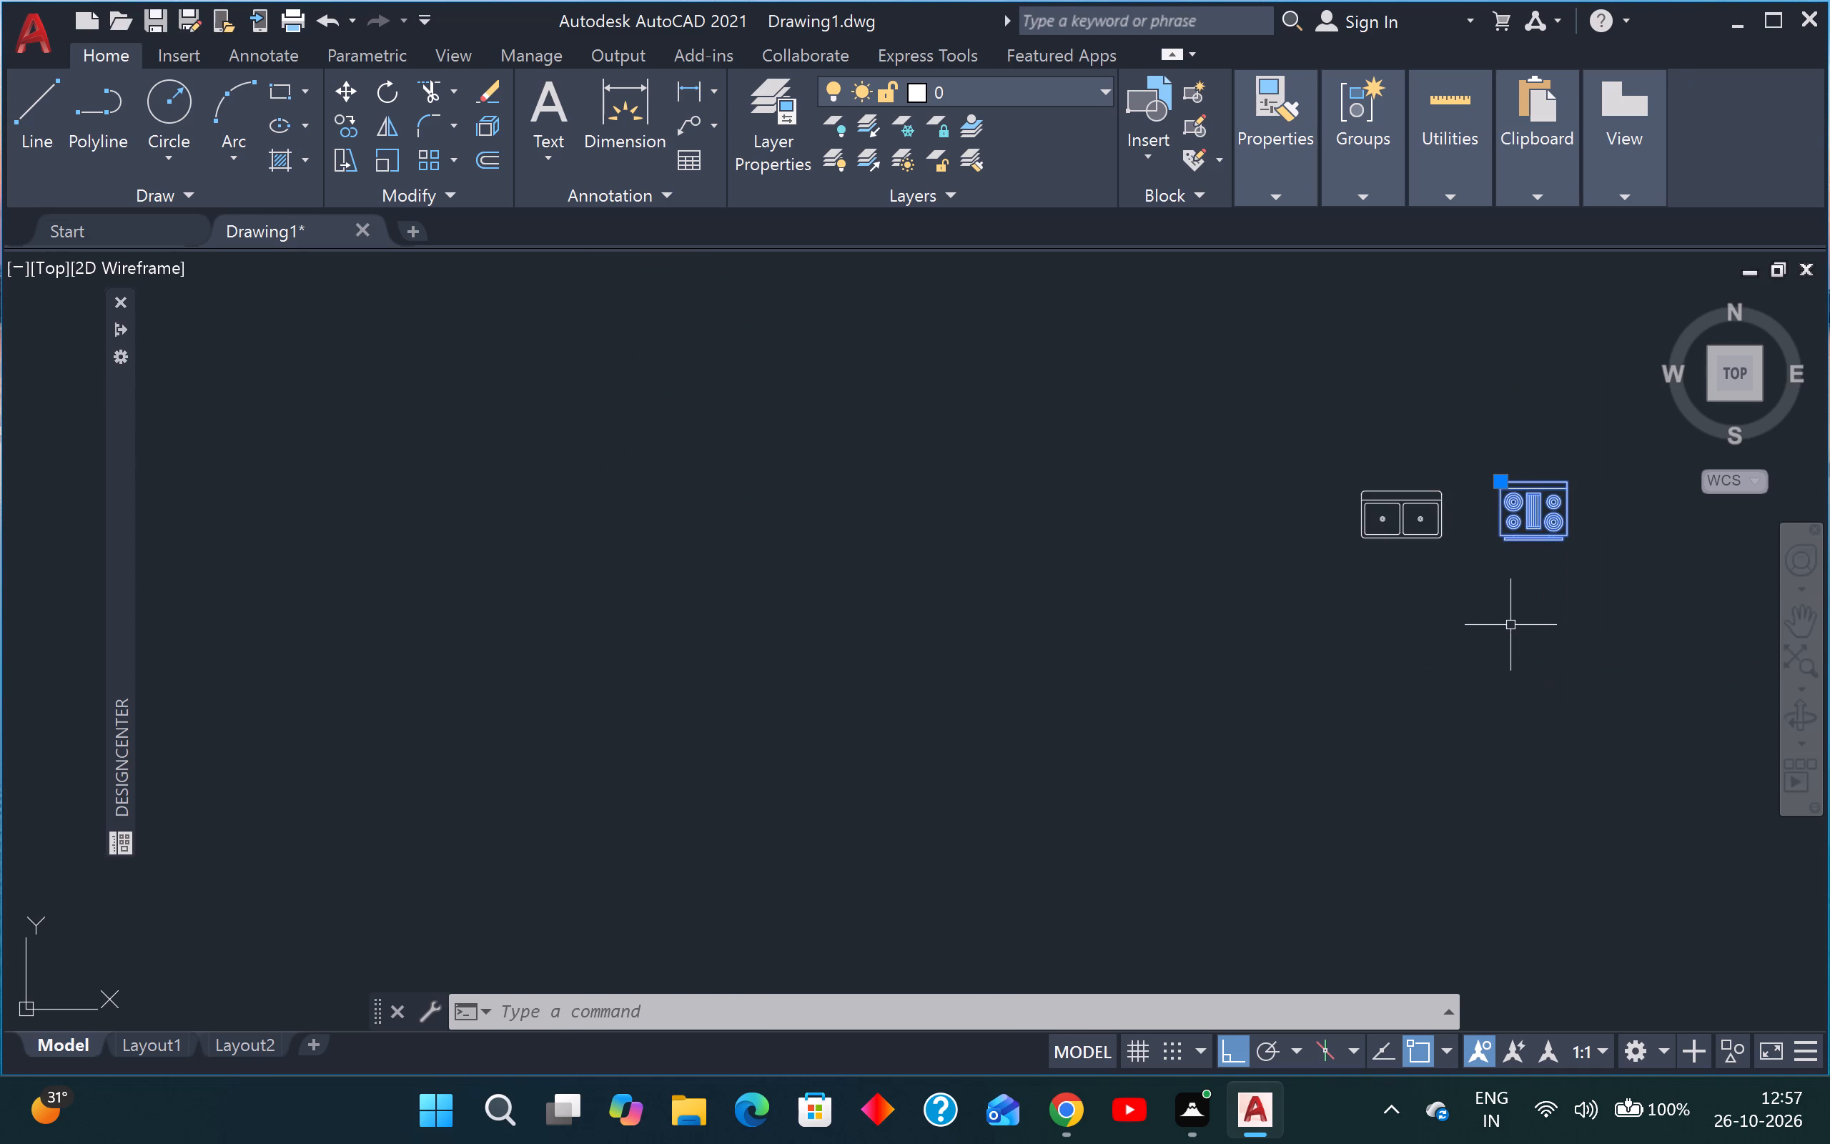
{"action": "key", "text": "r"}
{"action": "key", "text": "o"}
{"action": "key", "text": "Return"}
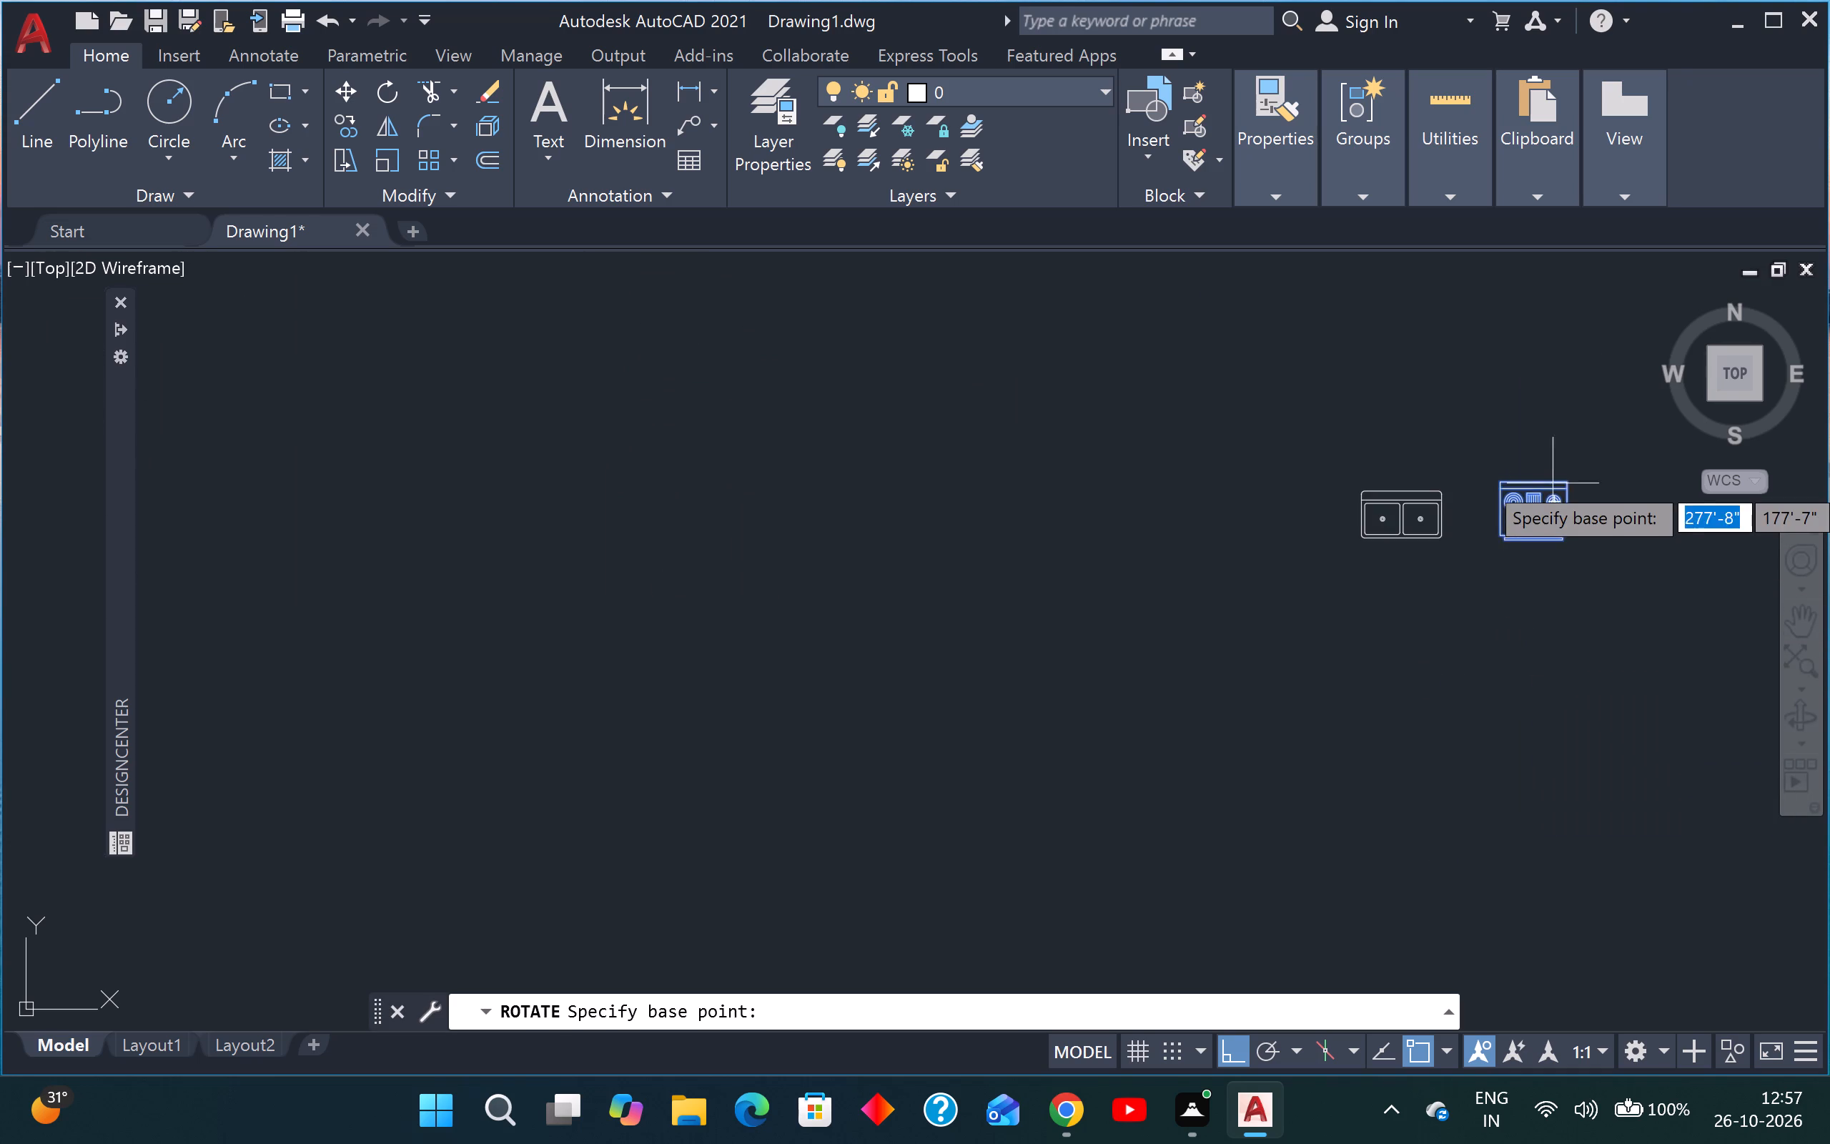
{"action": "left_click", "coordinate": [1564, 478]}
{"action": "left_click", "coordinate": [1527, 754]}
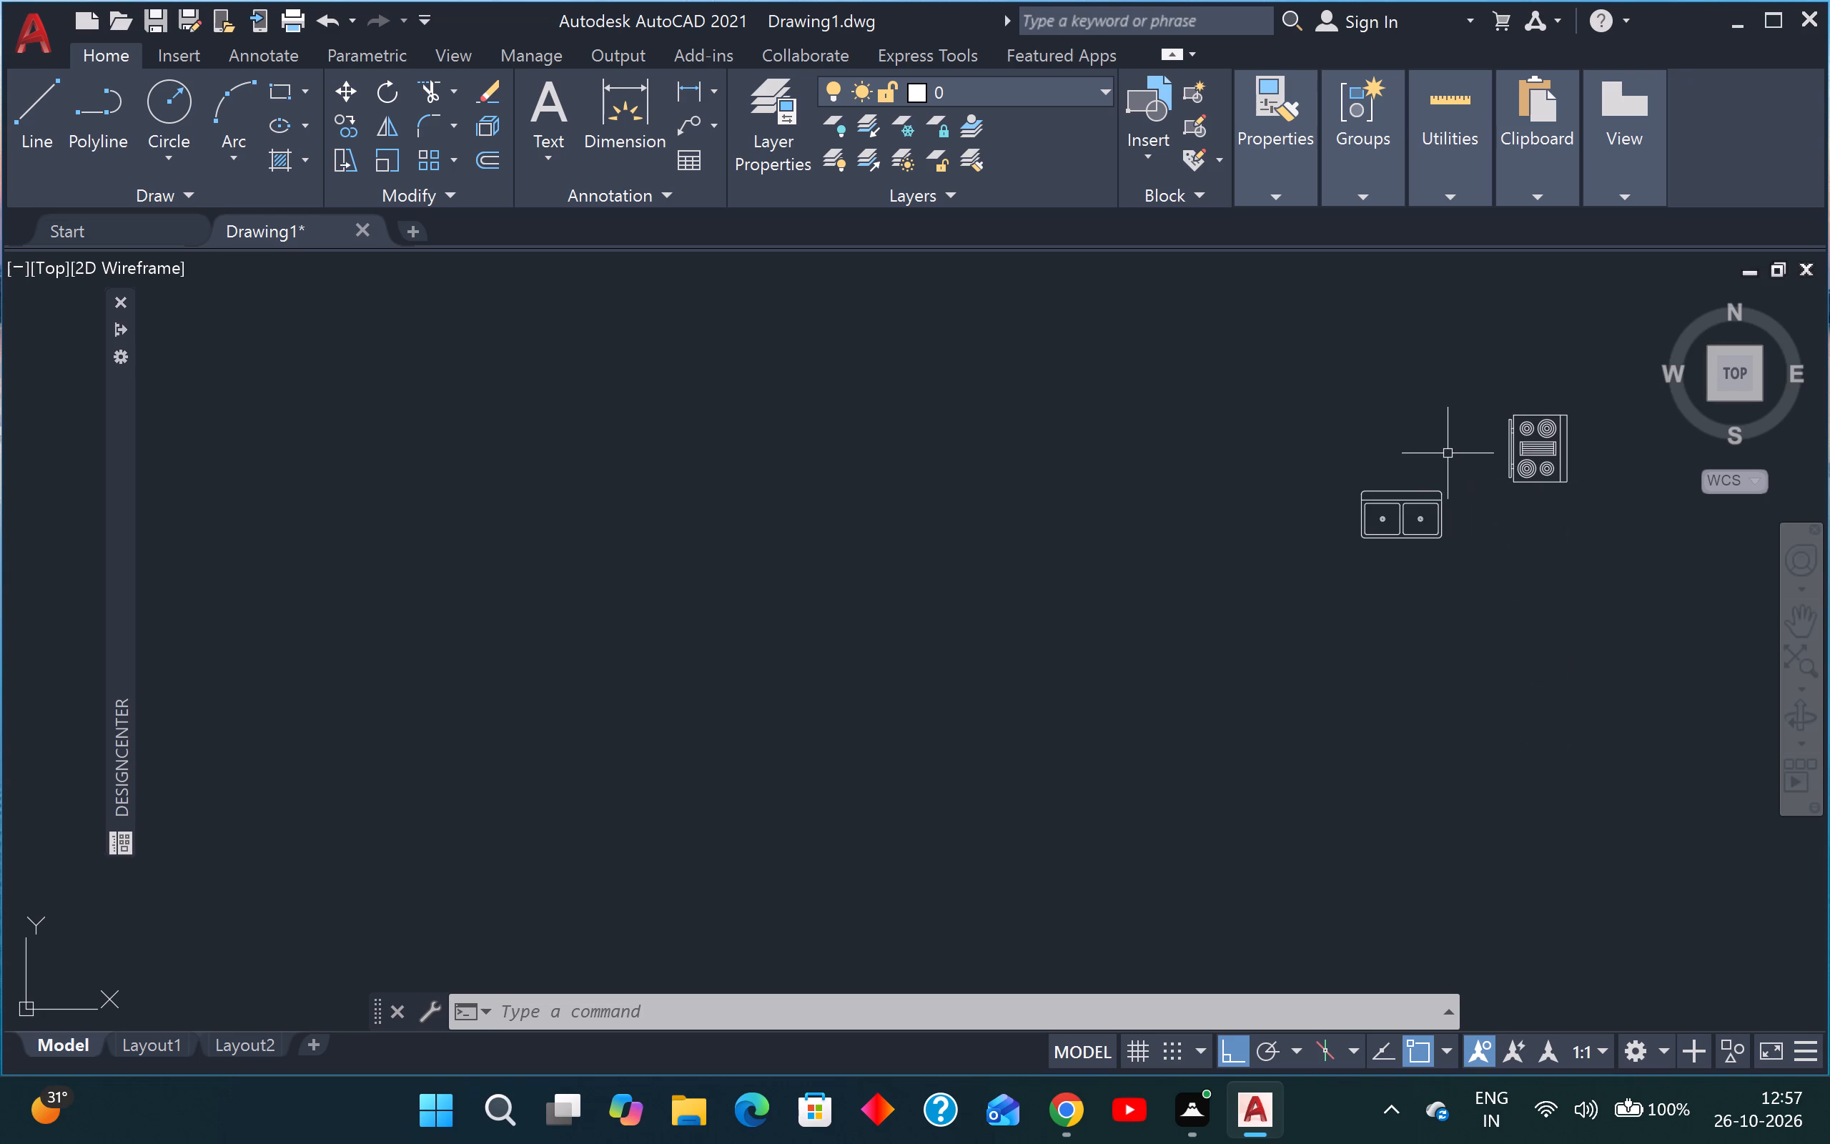
Rotate the double sink block 180° about its northeast corner.
{"action": "scroll", "coordinate": [1431, 473], "scroll_direction": "up", "scroll_amount": 2}
{"action": "left_click_drag", "start_coordinate": [1493, 468], "coordinate": [1499, 492]}
{"action": "left_click_drag", "start_coordinate": [1136, 815], "coordinate": [1144, 794]}
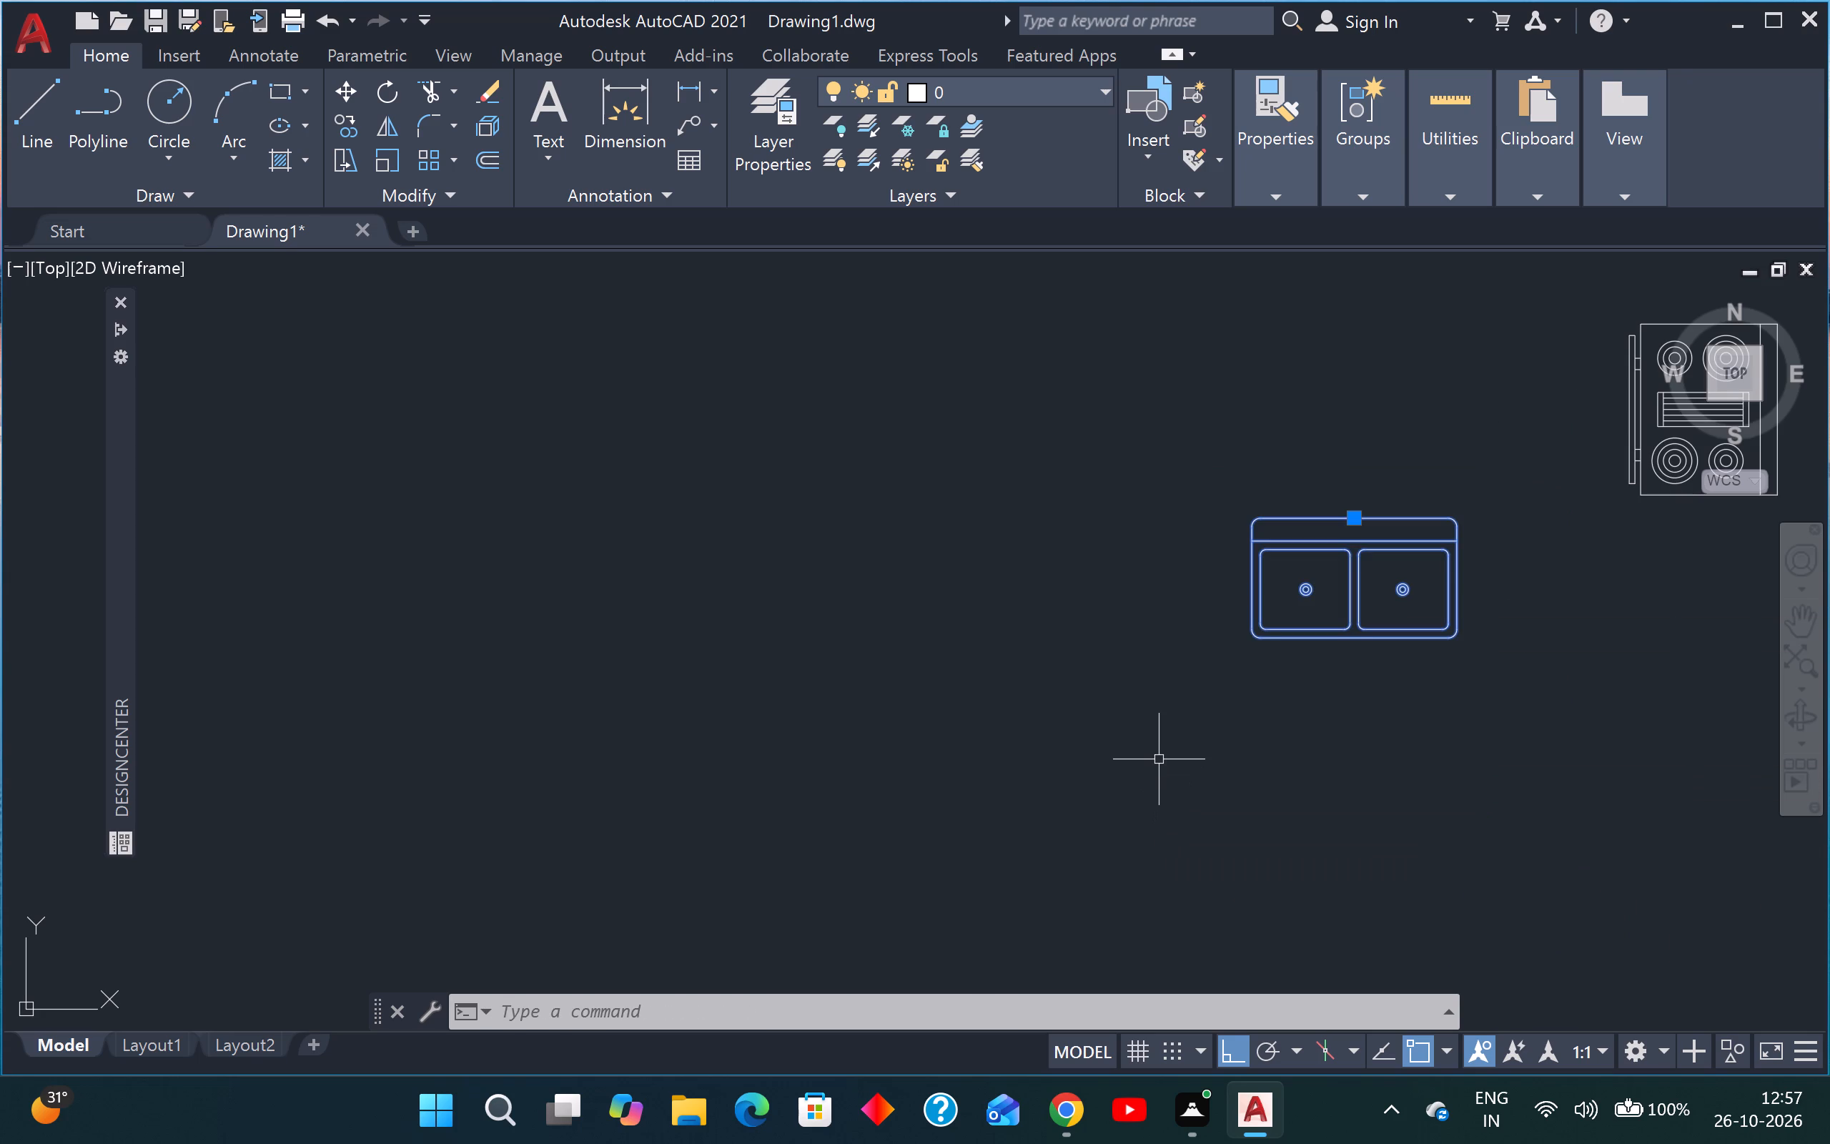
{"action": "key", "text": "r"}
{"action": "key", "text": "o"}
{"action": "key", "text": "Return"}
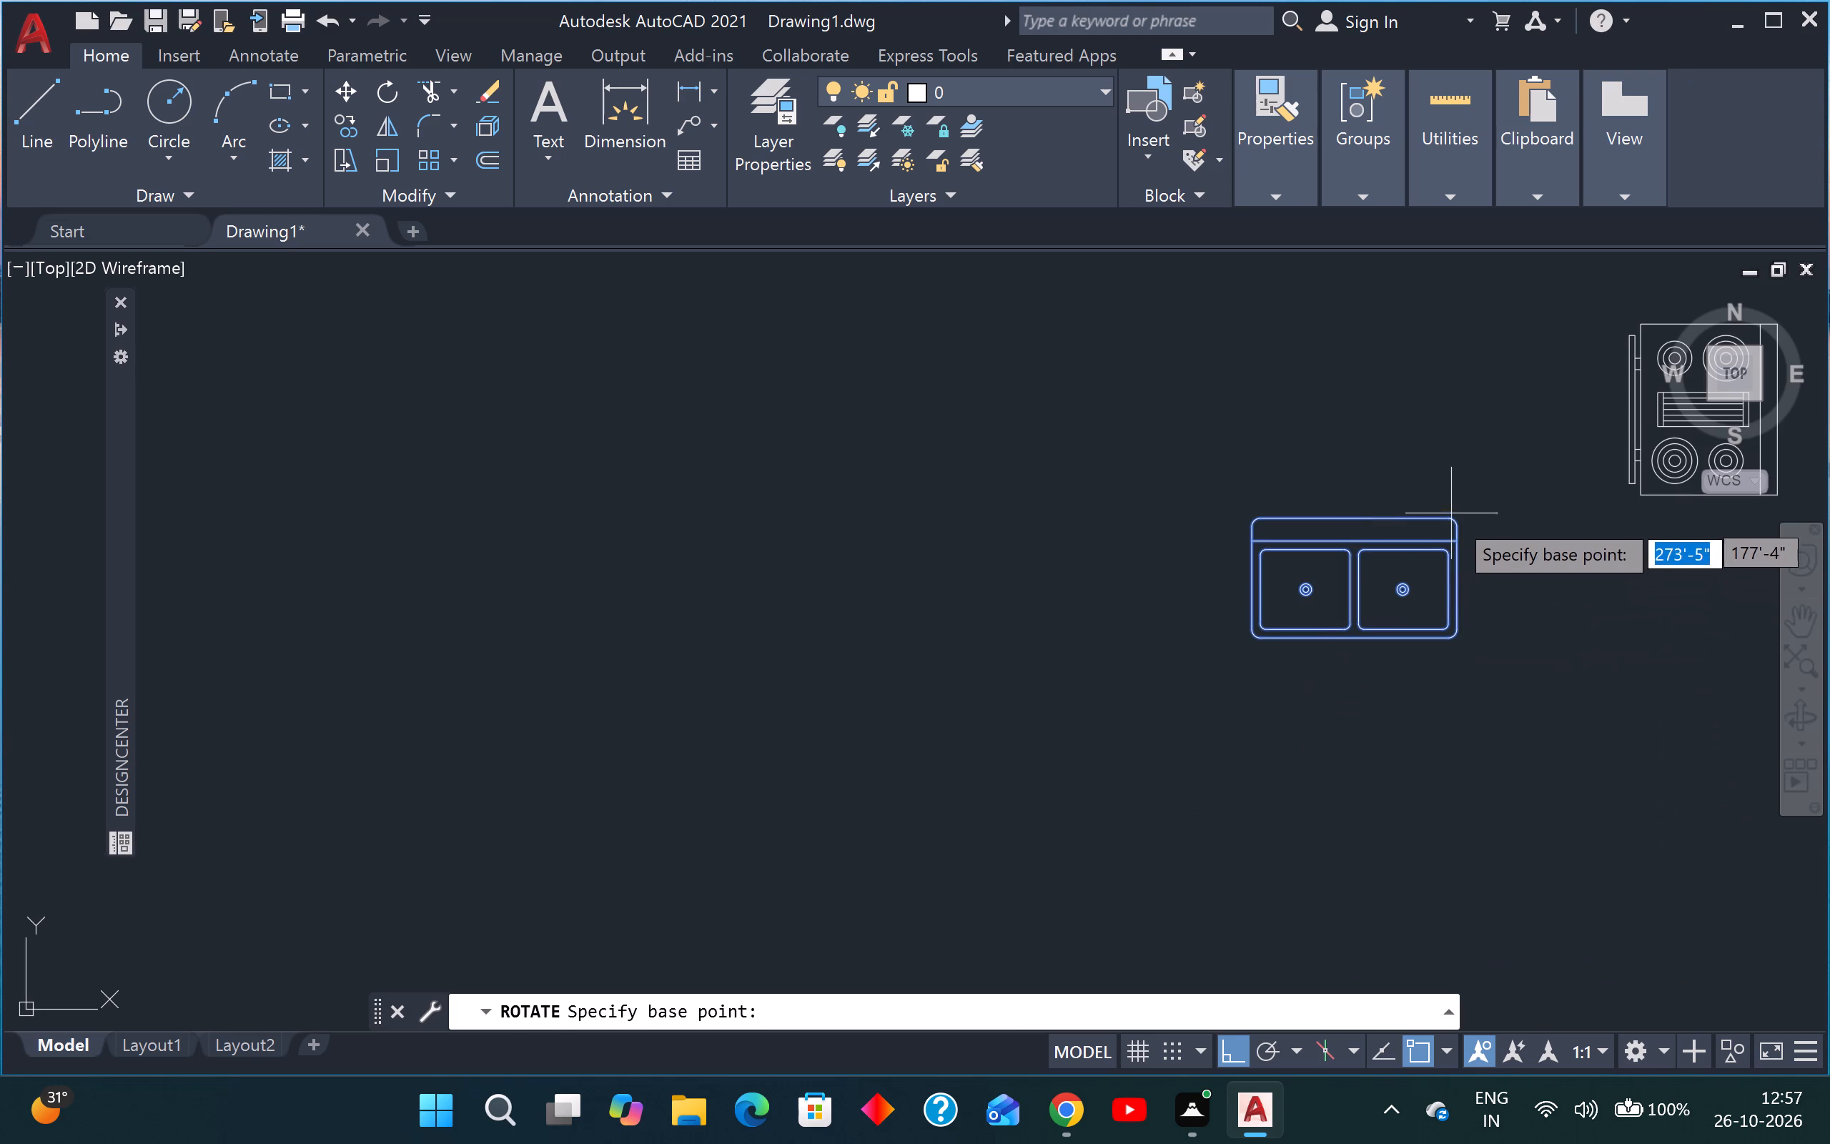
{"action": "left_click", "coordinate": [1455, 520]}
{"action": "left_click_drag", "start_coordinate": [1169, 248], "coordinate": [1179, 243]}
{"action": "left_click", "coordinate": [1202, 311]}
With Ortho off, move the range-oven by its east edge's midpoint onto the eastern kitchen counter, against the east wall's inner face.
{"action": "scroll", "coordinate": [1217, 302], "scroll_direction": "down", "scroll_amount": 3}
{"action": "scroll", "coordinate": [1378, 291], "scroll_direction": "up", "scroll_amount": 3}
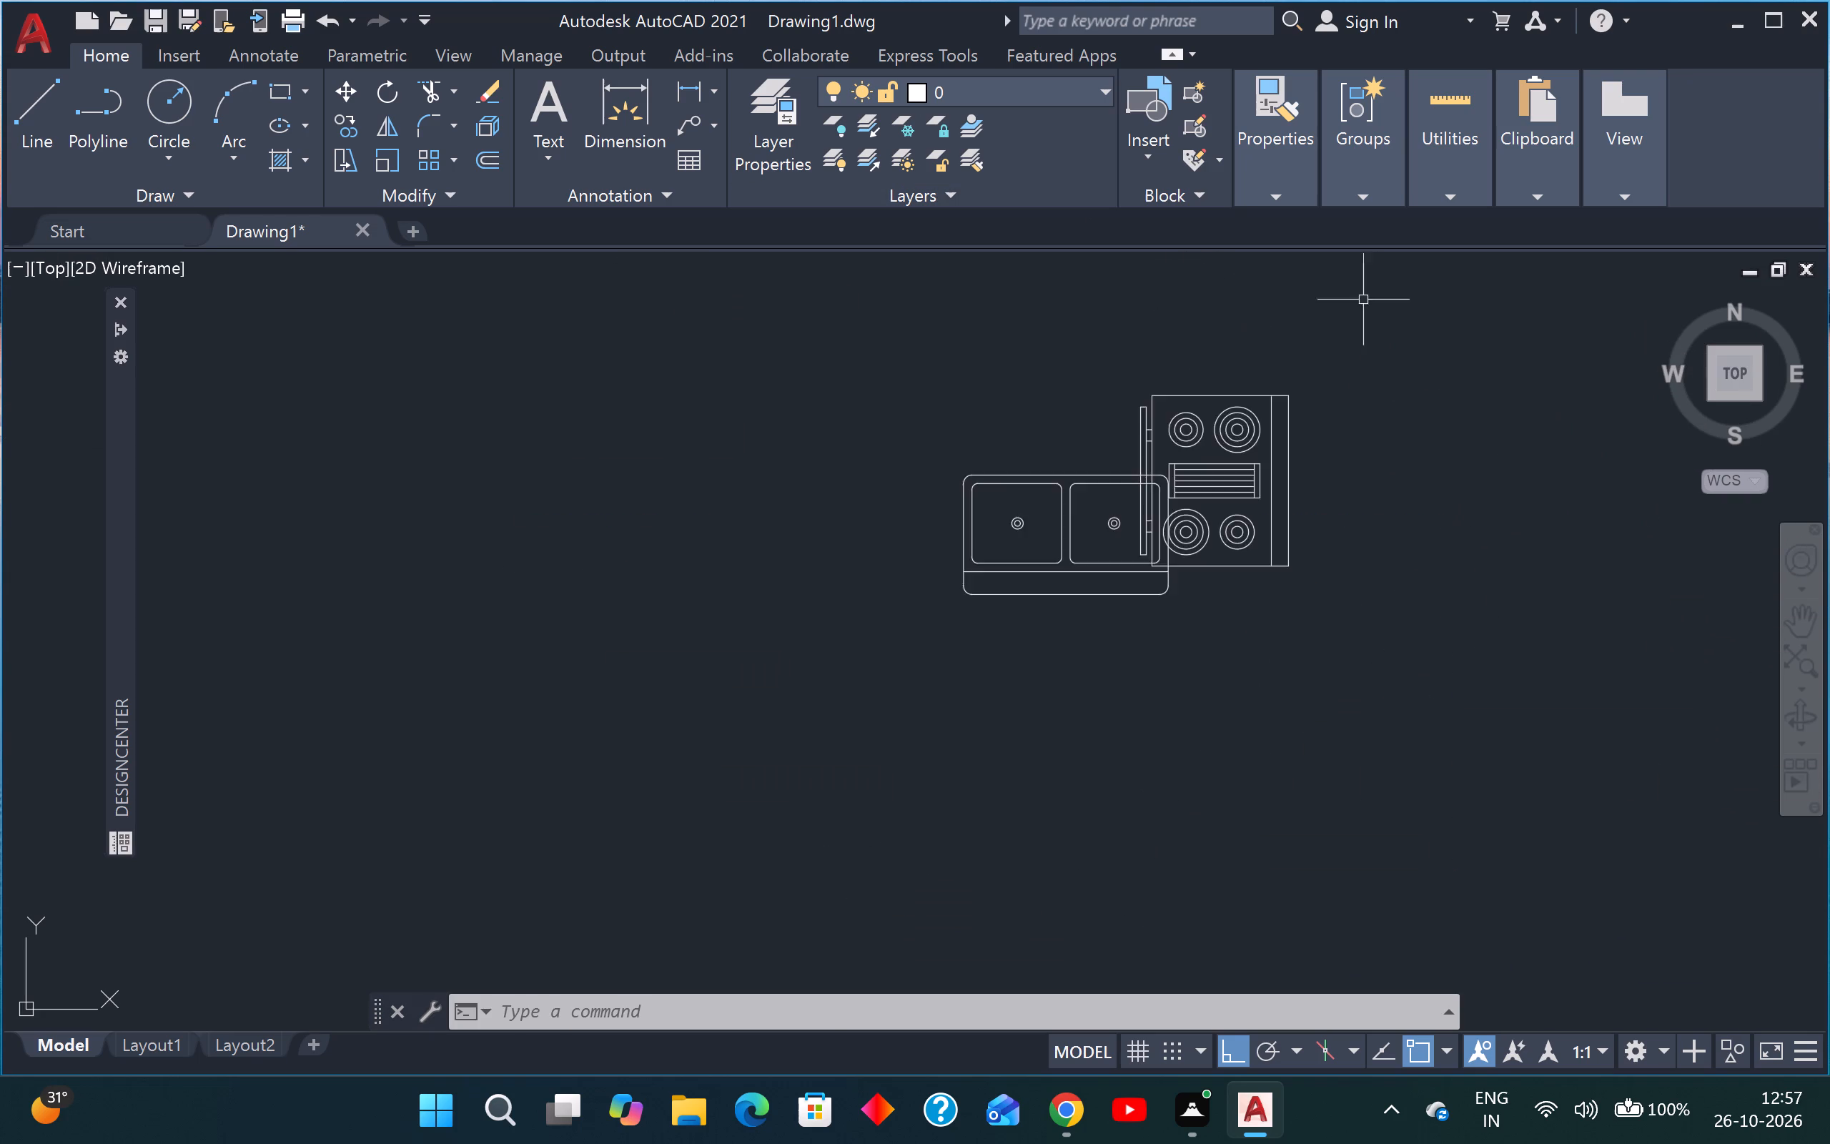
{"action": "left_click", "coordinate": [1327, 355]}
{"action": "left_click", "coordinate": [1289, 451]}
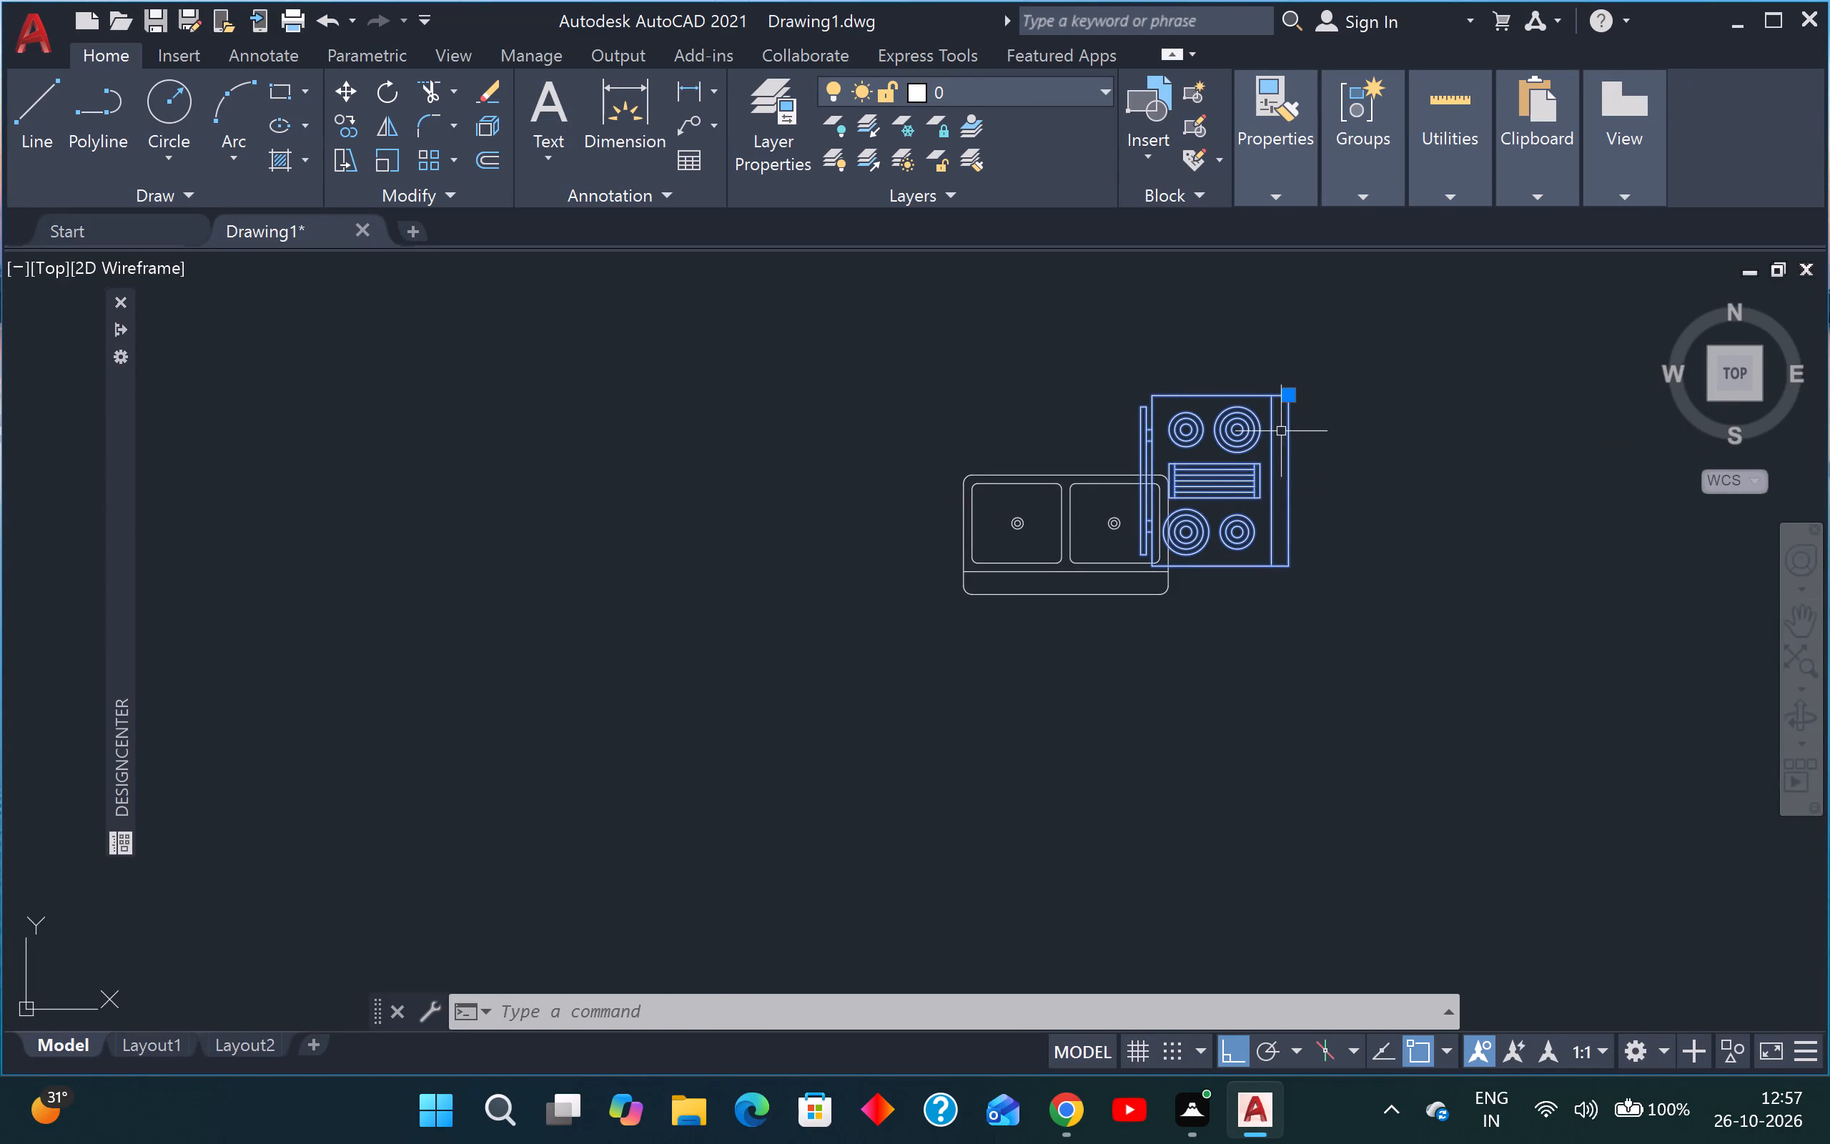
{"action": "key", "text": "m"}
{"action": "key", "text": "space"}
{"action": "left_click", "coordinate": [1290, 483]}
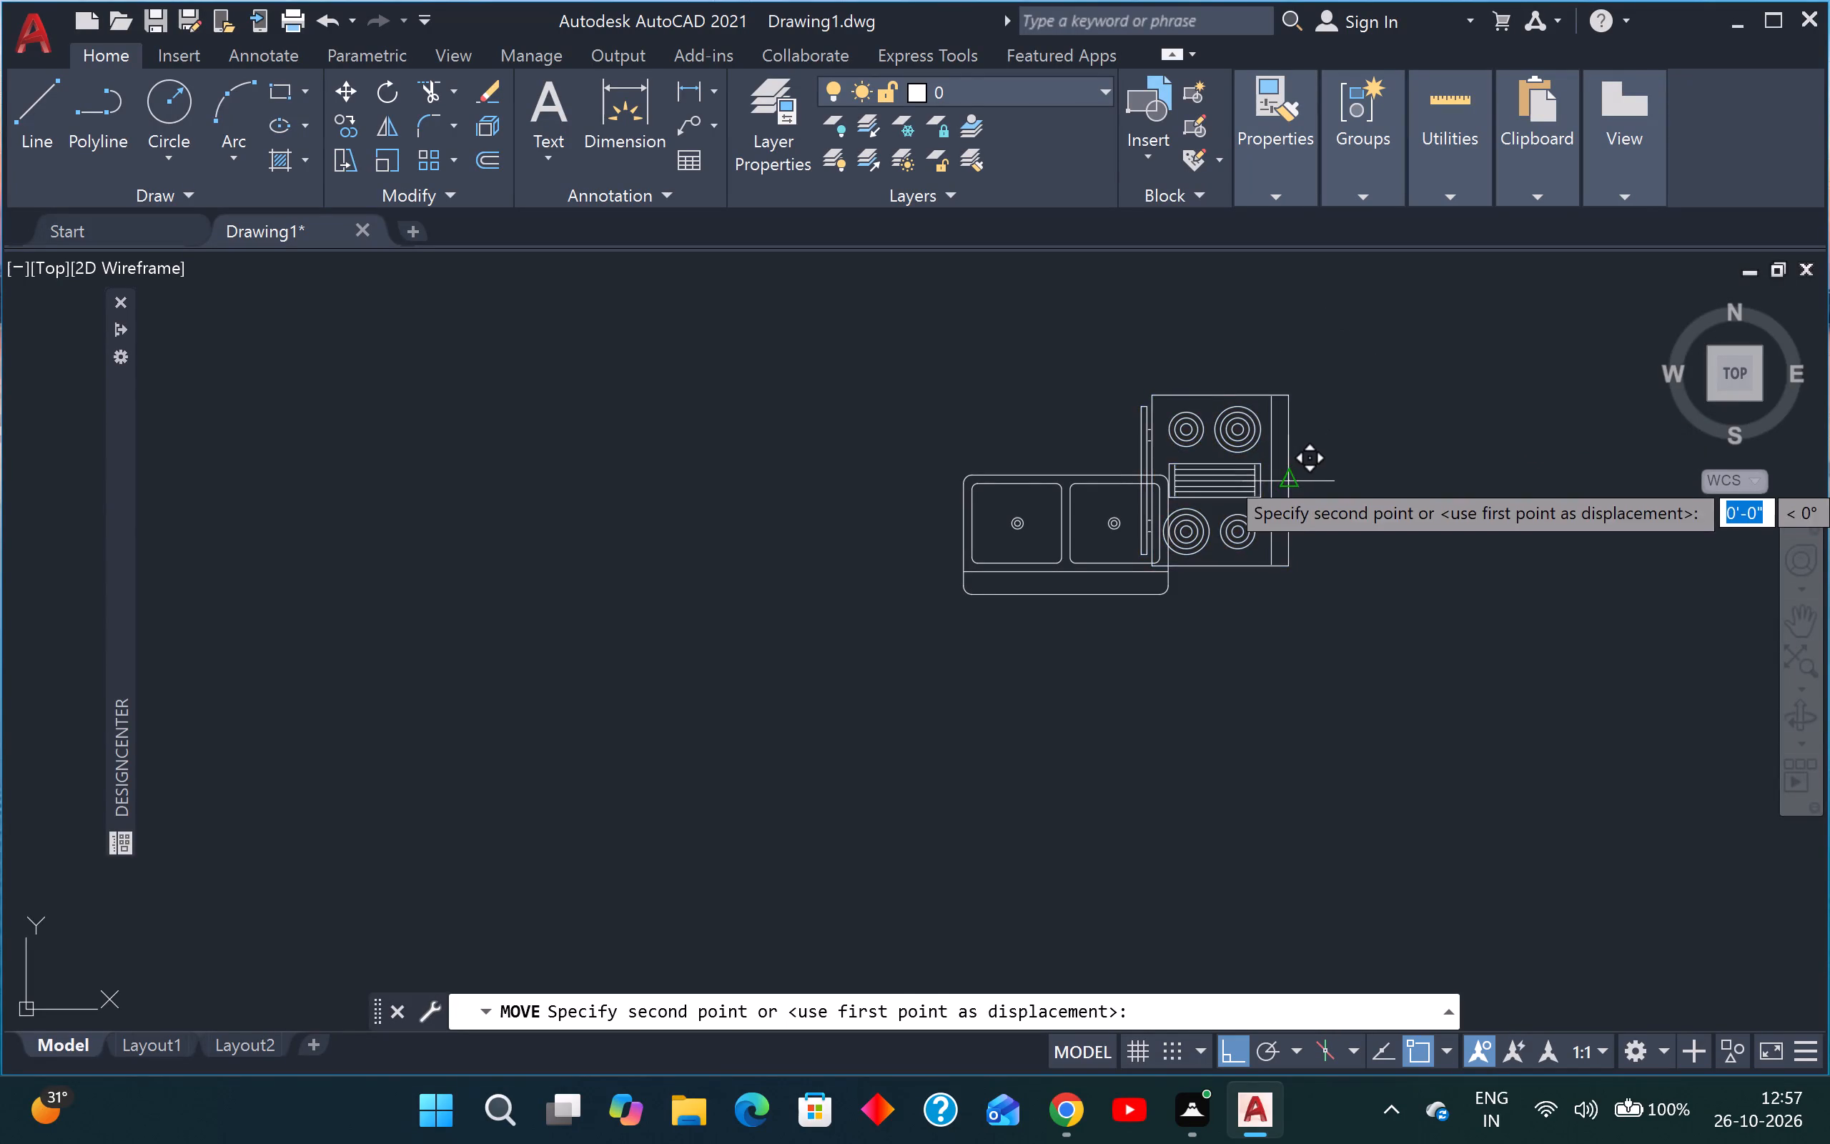
{"action": "key", "text": "F8"}
{"action": "scroll", "coordinate": [1001, 423], "scroll_direction": "down", "scroll_amount": 4}
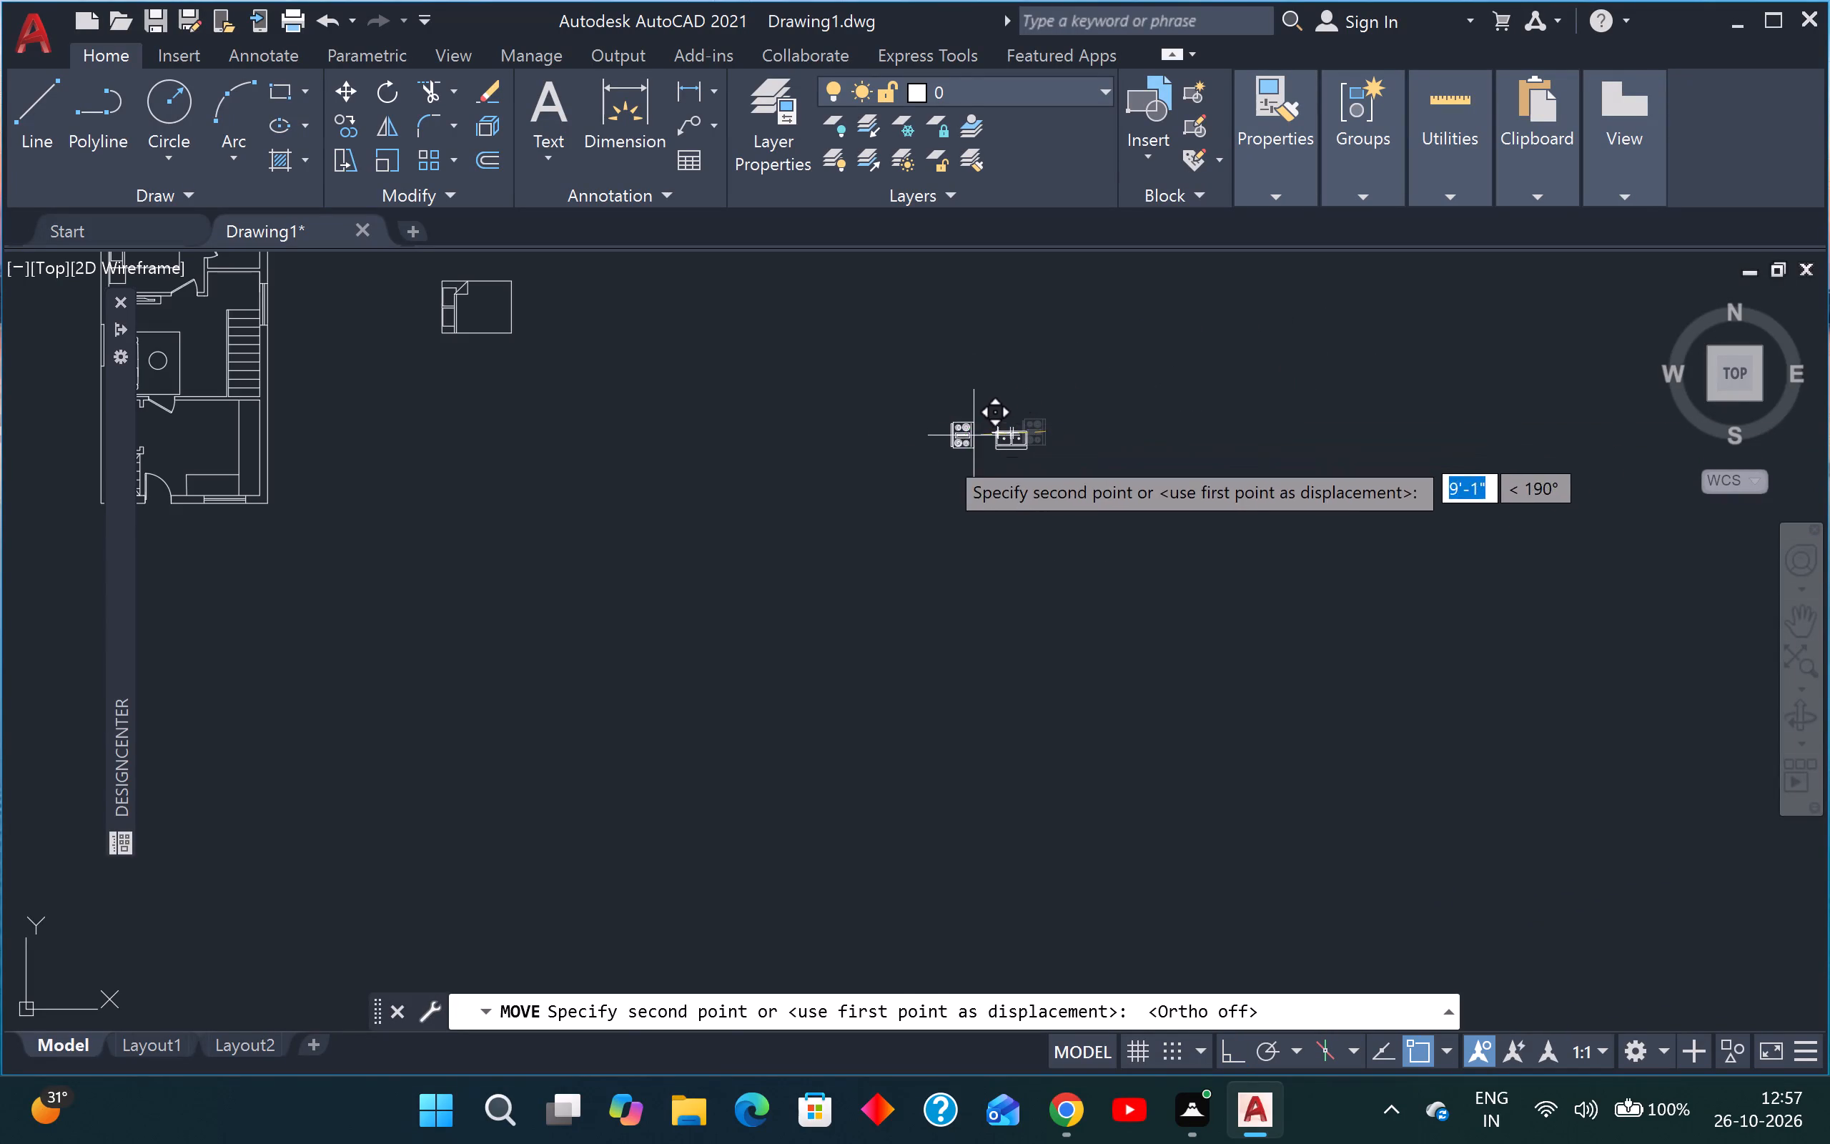
{"action": "scroll", "coordinate": [259, 436], "scroll_direction": "up", "scroll_amount": 3}
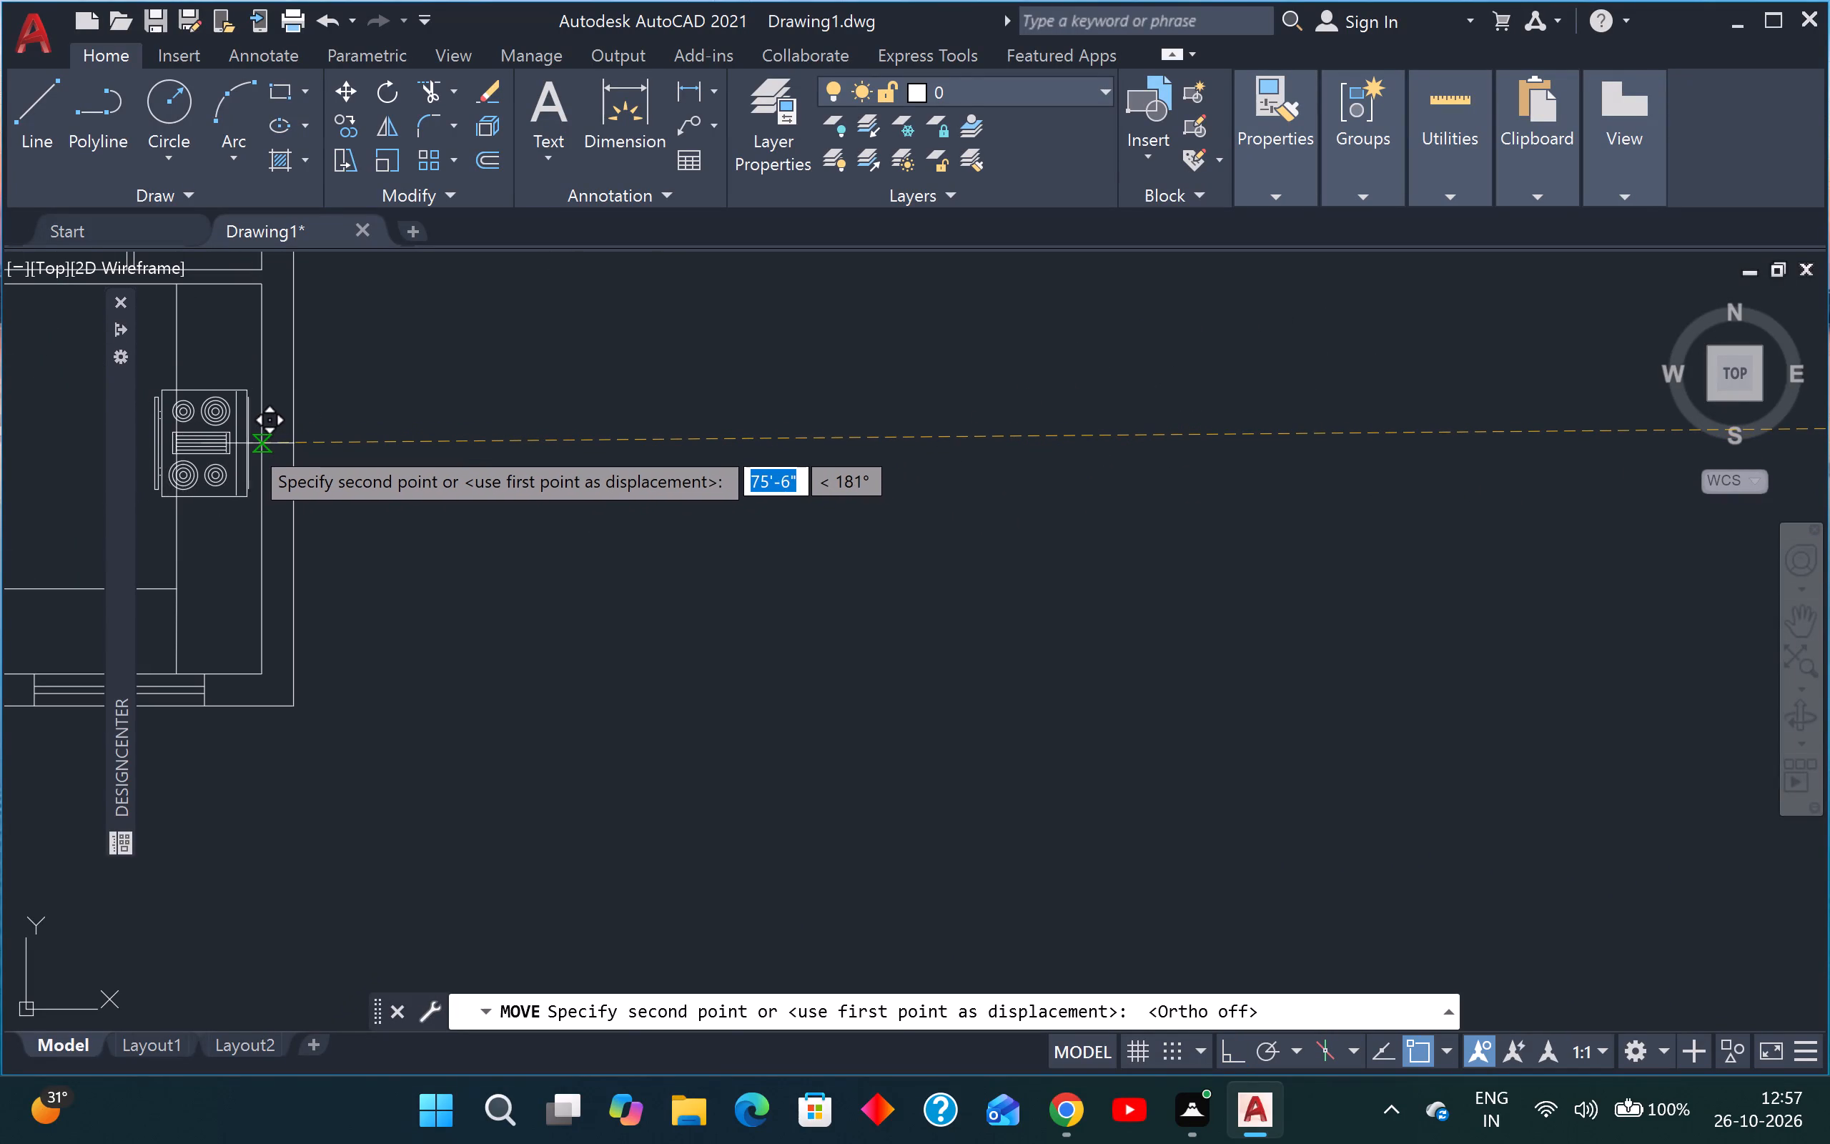
{"action": "scroll", "coordinate": [249, 443], "scroll_direction": "up", "scroll_amount": 1}
{"action": "middle_click_drag", "start_coordinate": [249, 443], "coordinate": [760, 530]}
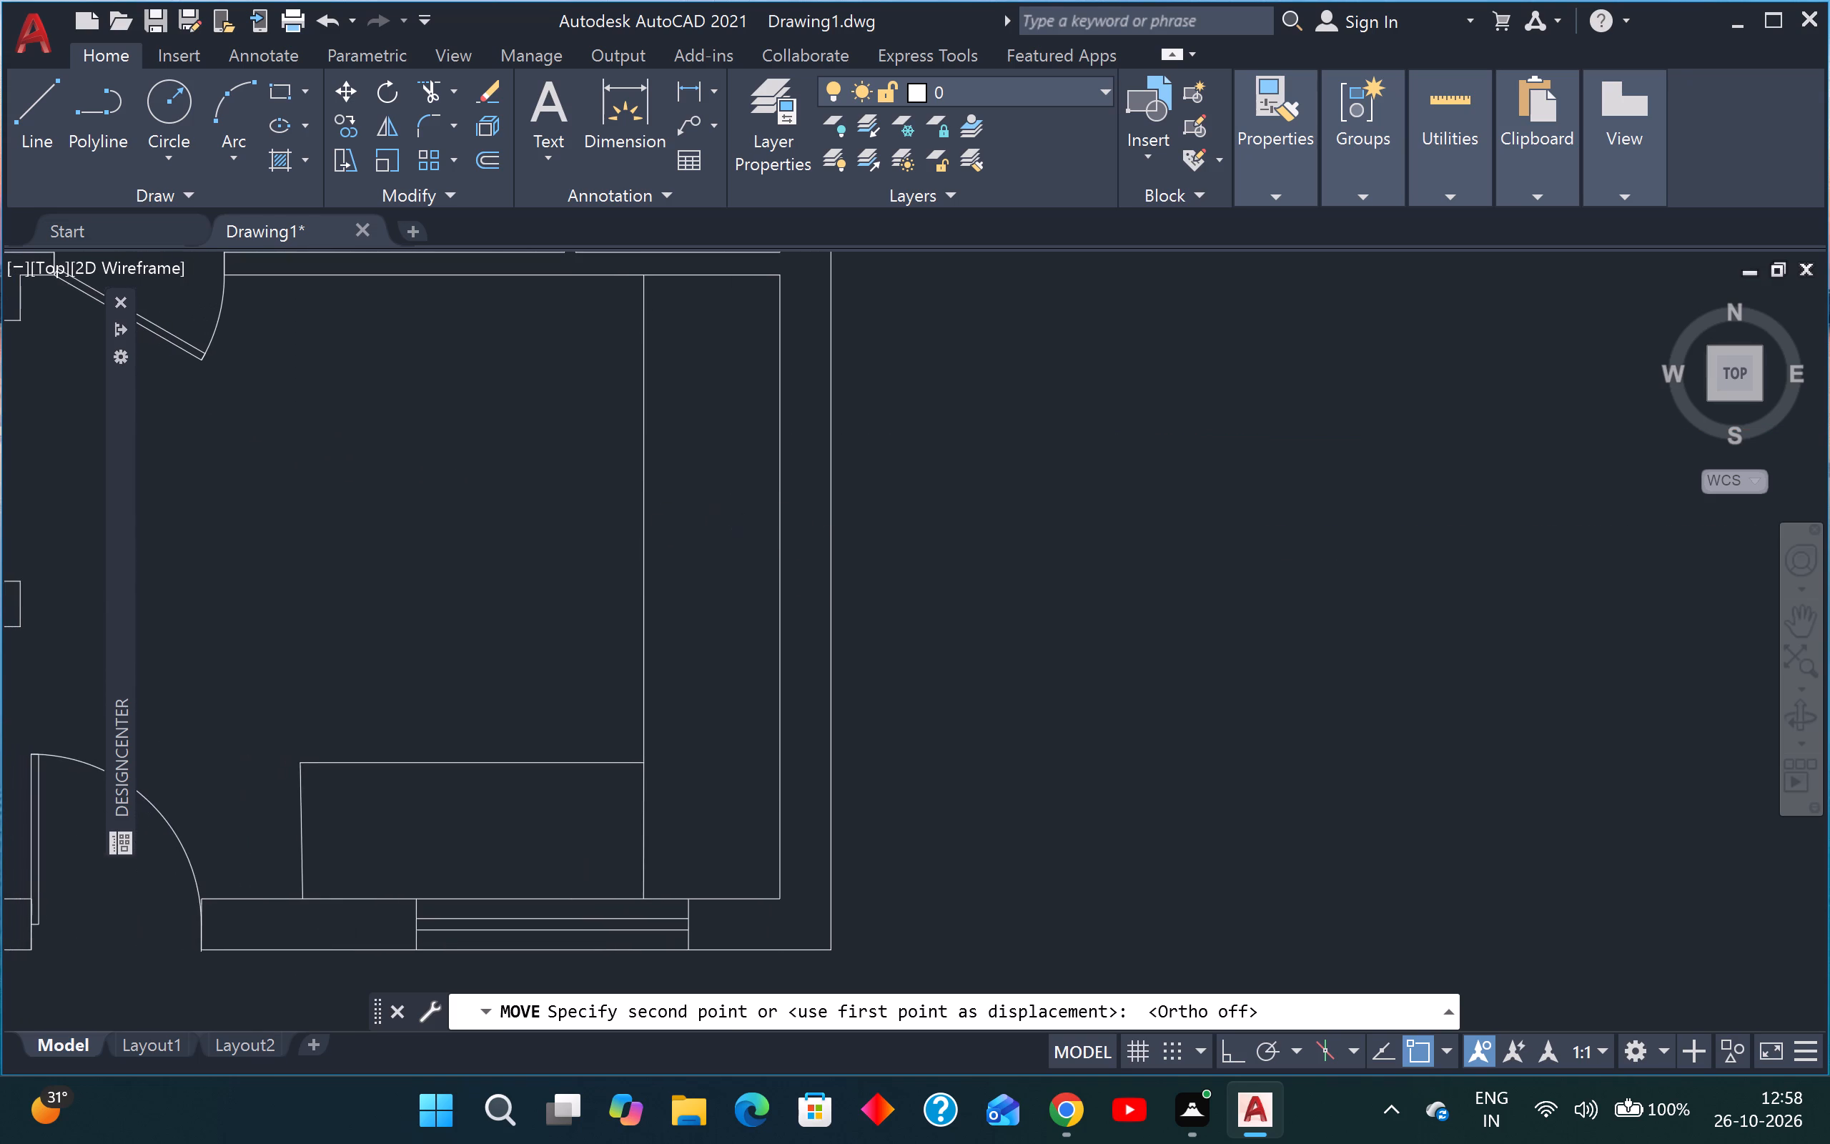
{"action": "scroll", "coordinate": [766, 541], "scroll_direction": "up", "scroll_amount": 1}
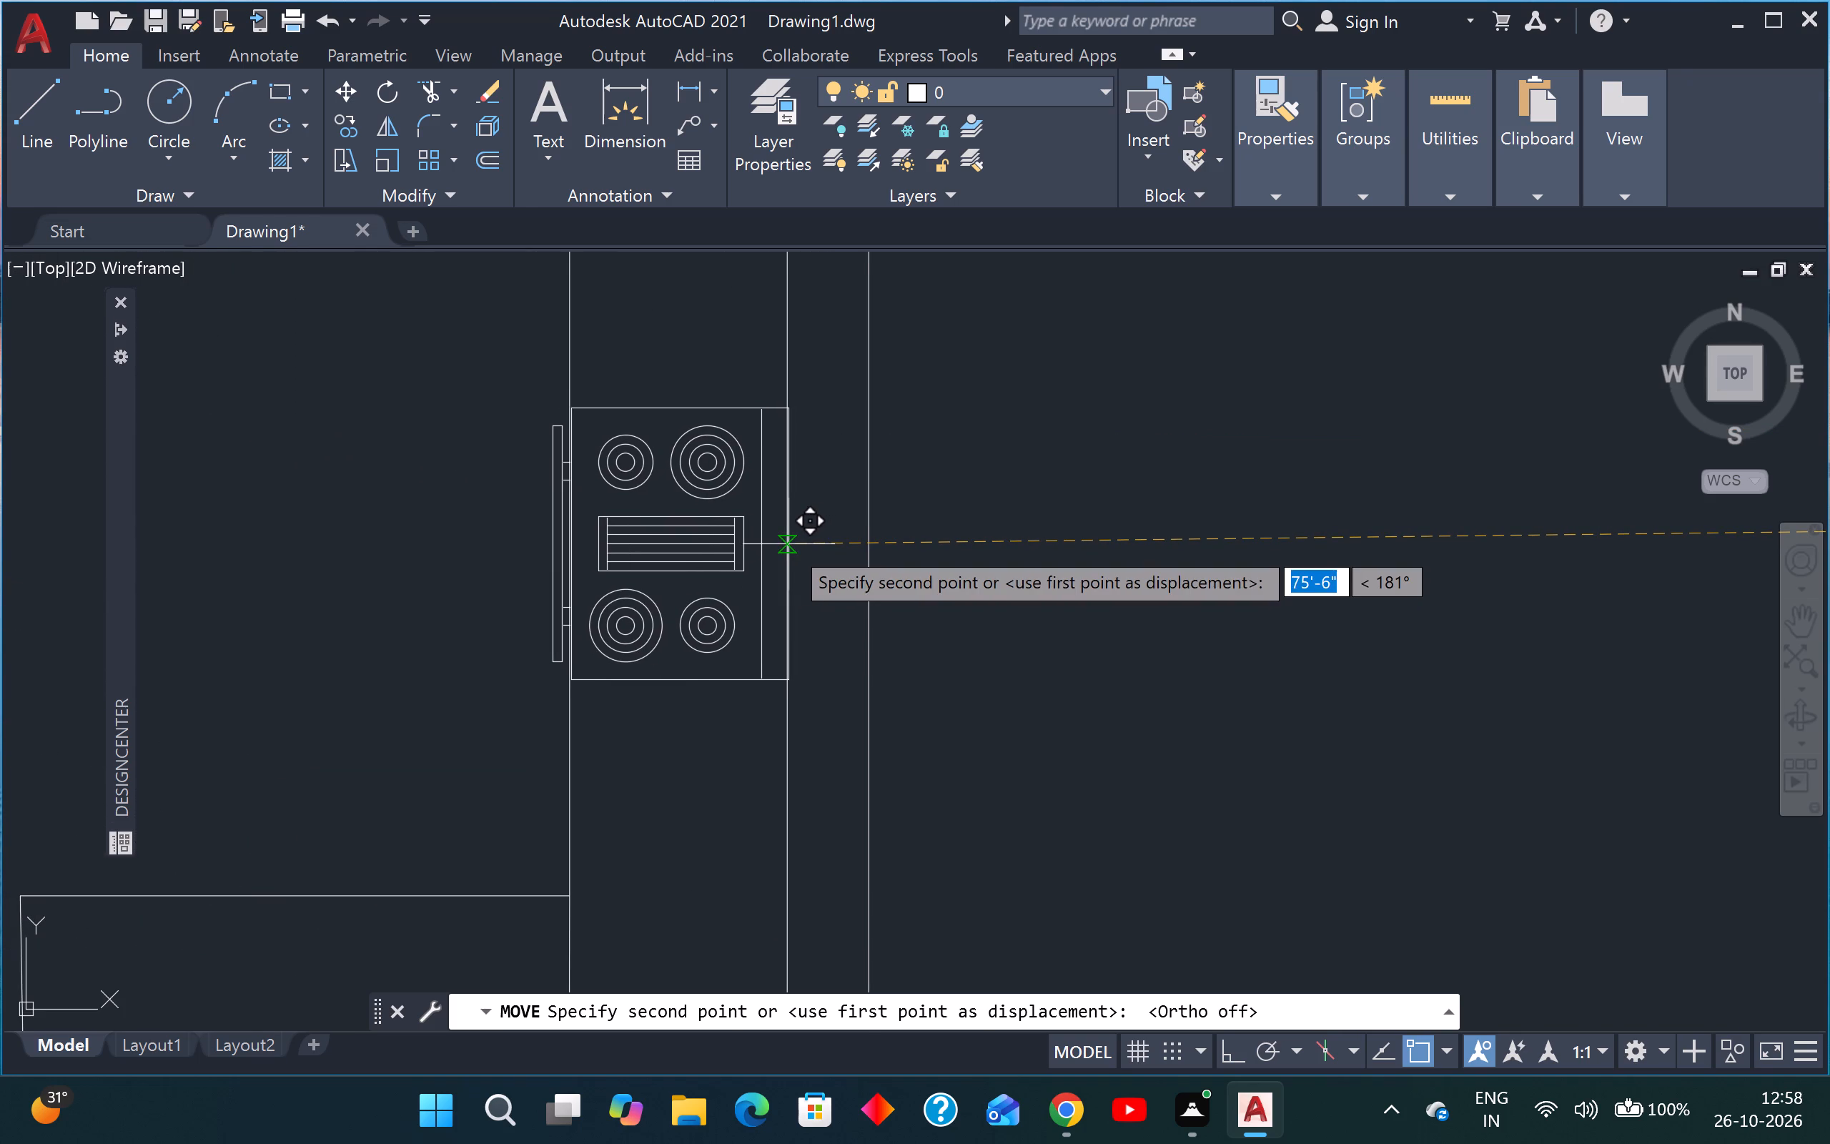
{"action": "left_click", "coordinate": [788, 544]}
Move the double sink by its south edge's midpoint onto the southern kitchen counter, against the south wall at the window.
{"action": "scroll", "coordinate": [788, 544], "scroll_direction": "down", "scroll_amount": 5}
{"action": "scroll", "coordinate": [1110, 485], "scroll_direction": "down", "scroll_amount": 2}
{"action": "scroll", "coordinate": [1498, 492], "scroll_direction": "up", "scroll_amount": 3}
{"action": "left_click_drag", "start_coordinate": [1454, 485], "coordinate": [1438, 499]}
{"action": "left_click", "coordinate": [1261, 645]}
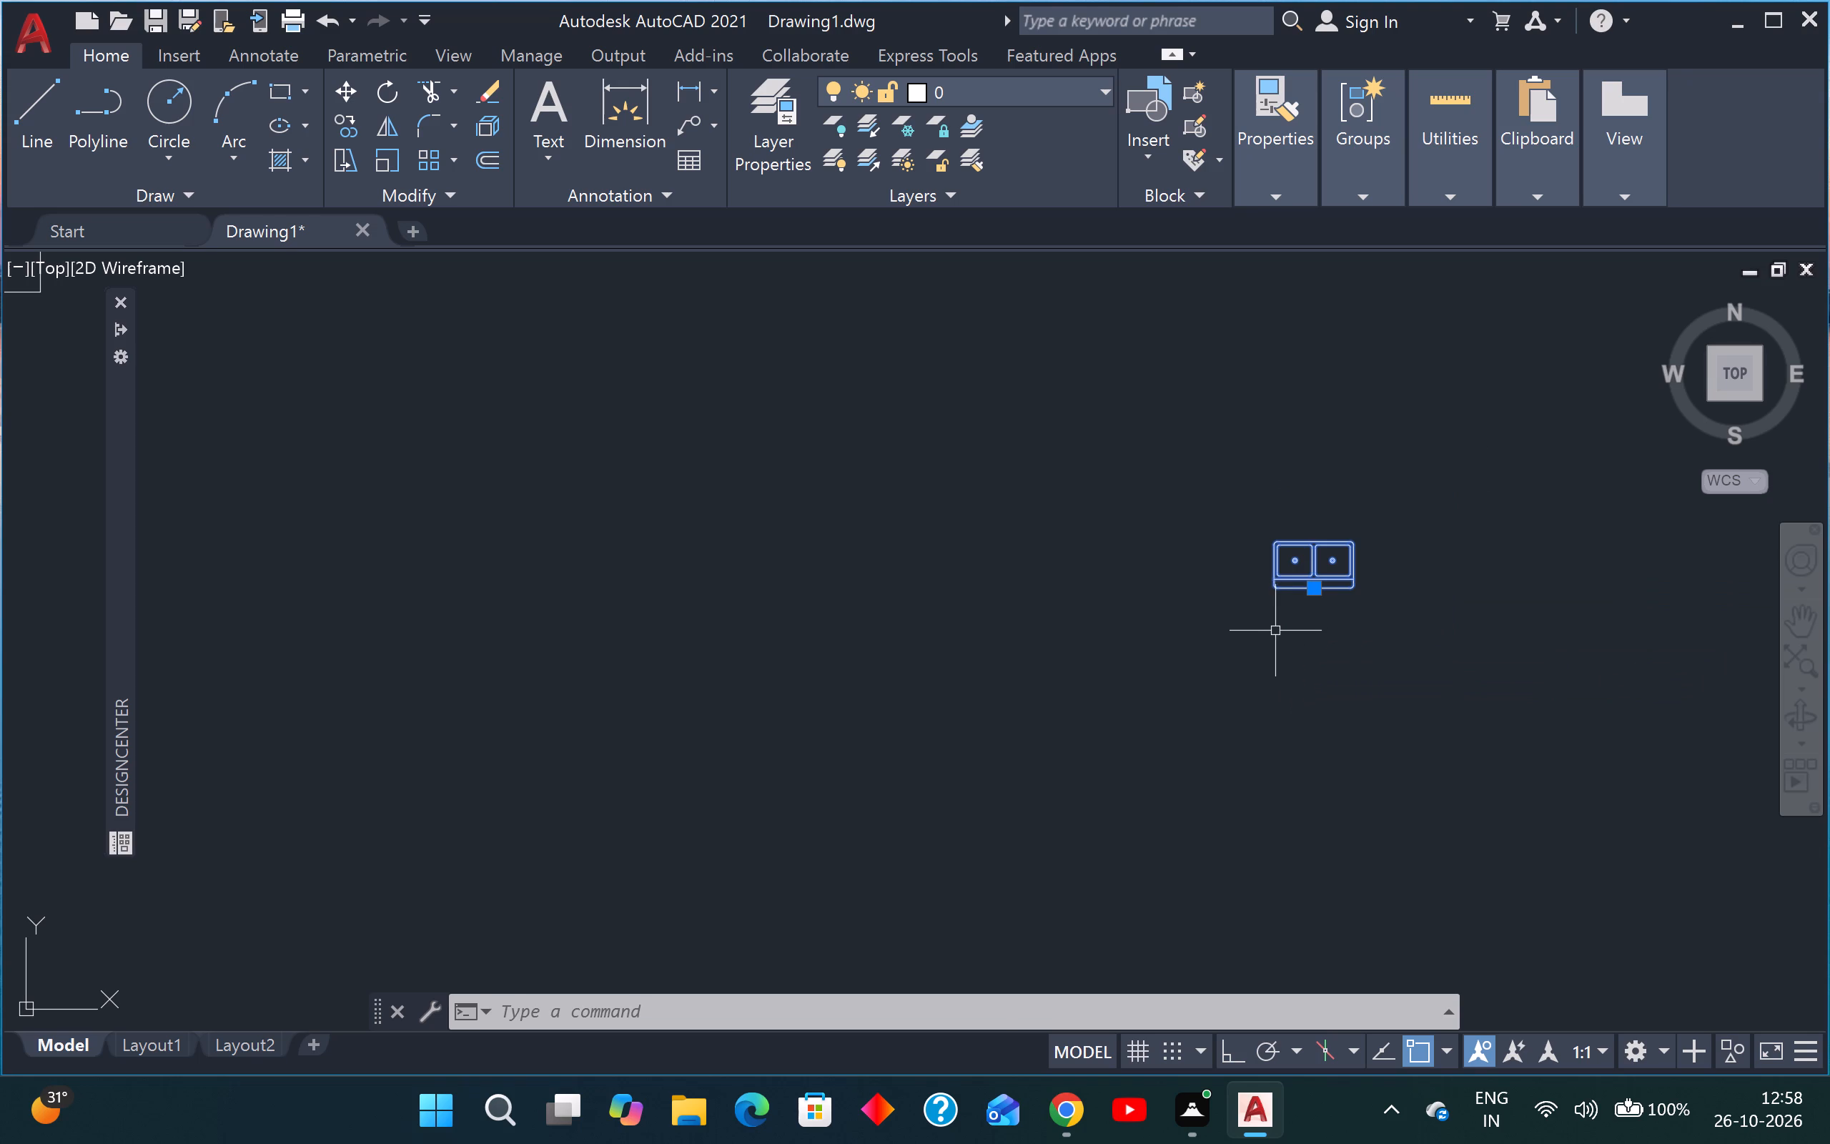
{"action": "key", "text": "m"}
{"action": "key", "text": "space"}
{"action": "scroll", "coordinate": [1309, 600], "scroll_direction": "up", "scroll_amount": 2}
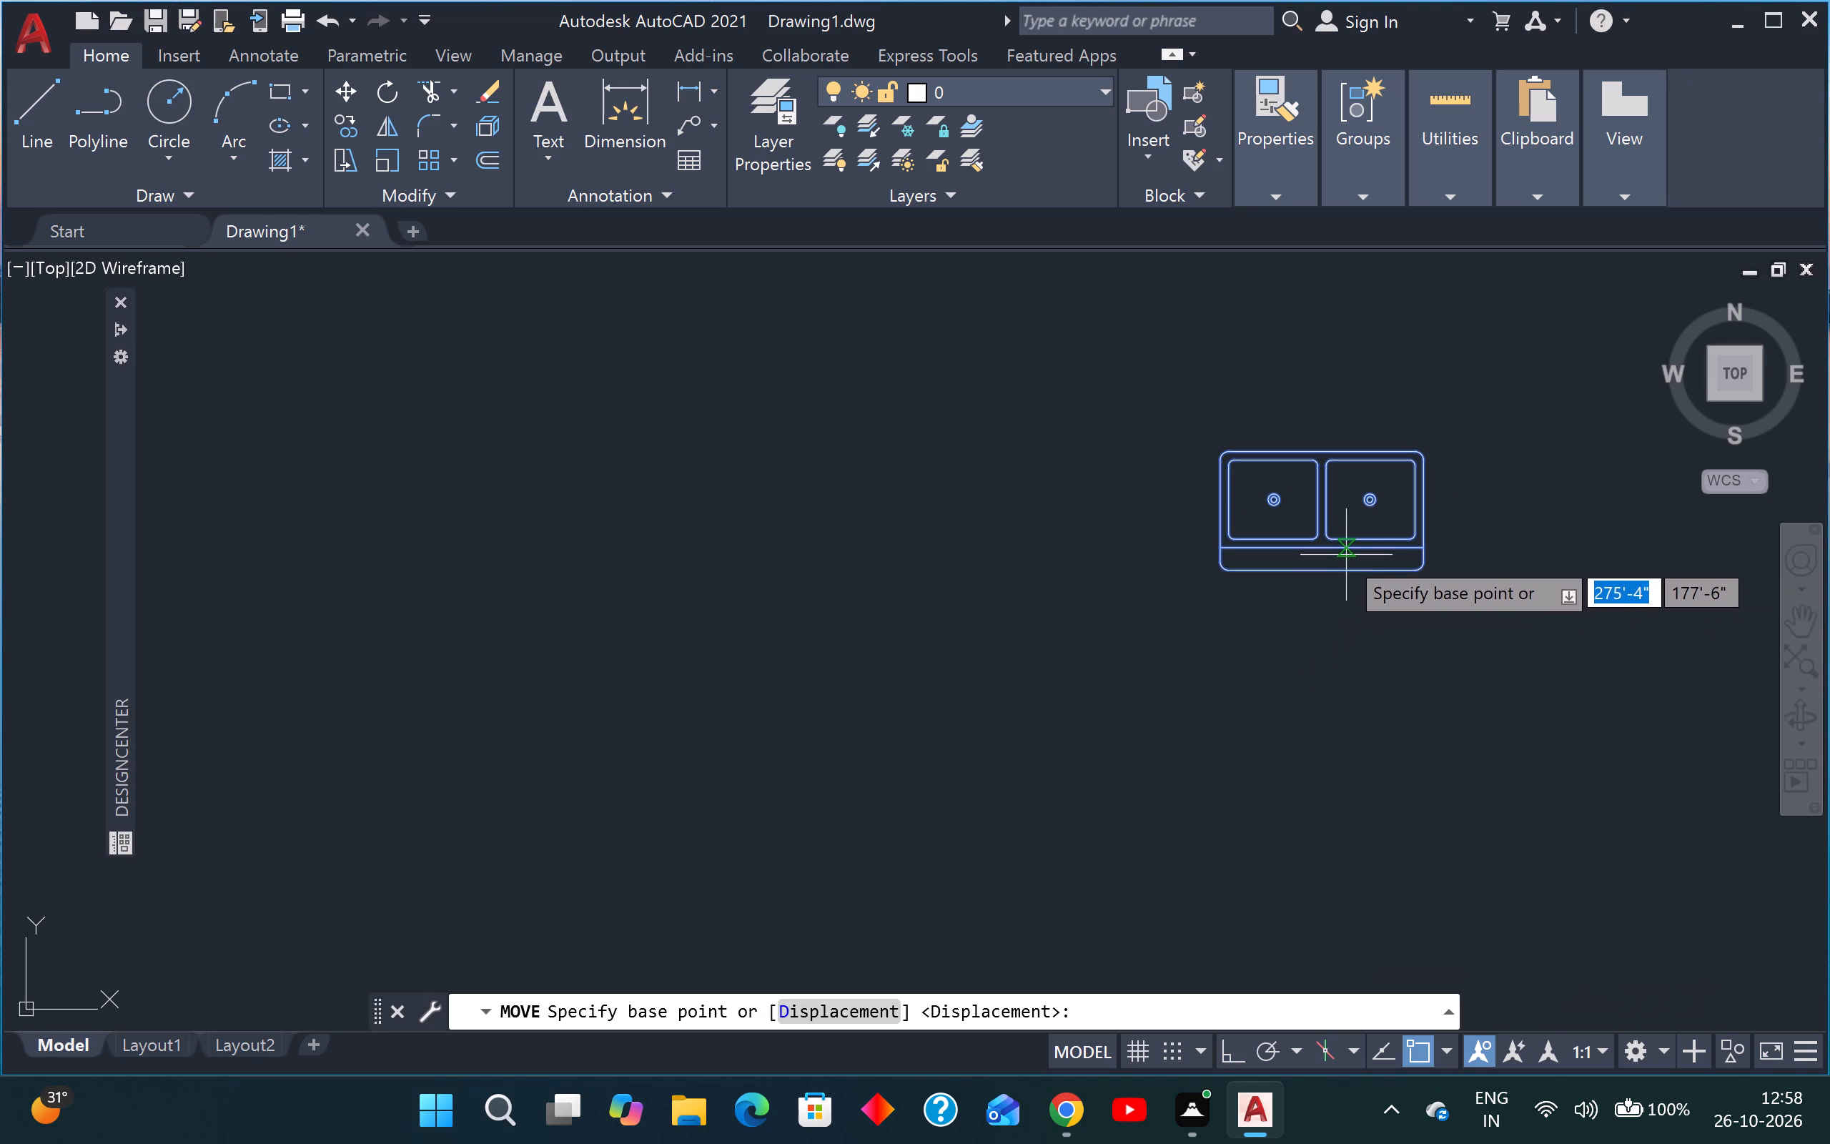
{"action": "left_click", "coordinate": [1319, 571]}
{"action": "scroll", "coordinate": [1313, 578], "scroll_direction": "down", "scroll_amount": 4}
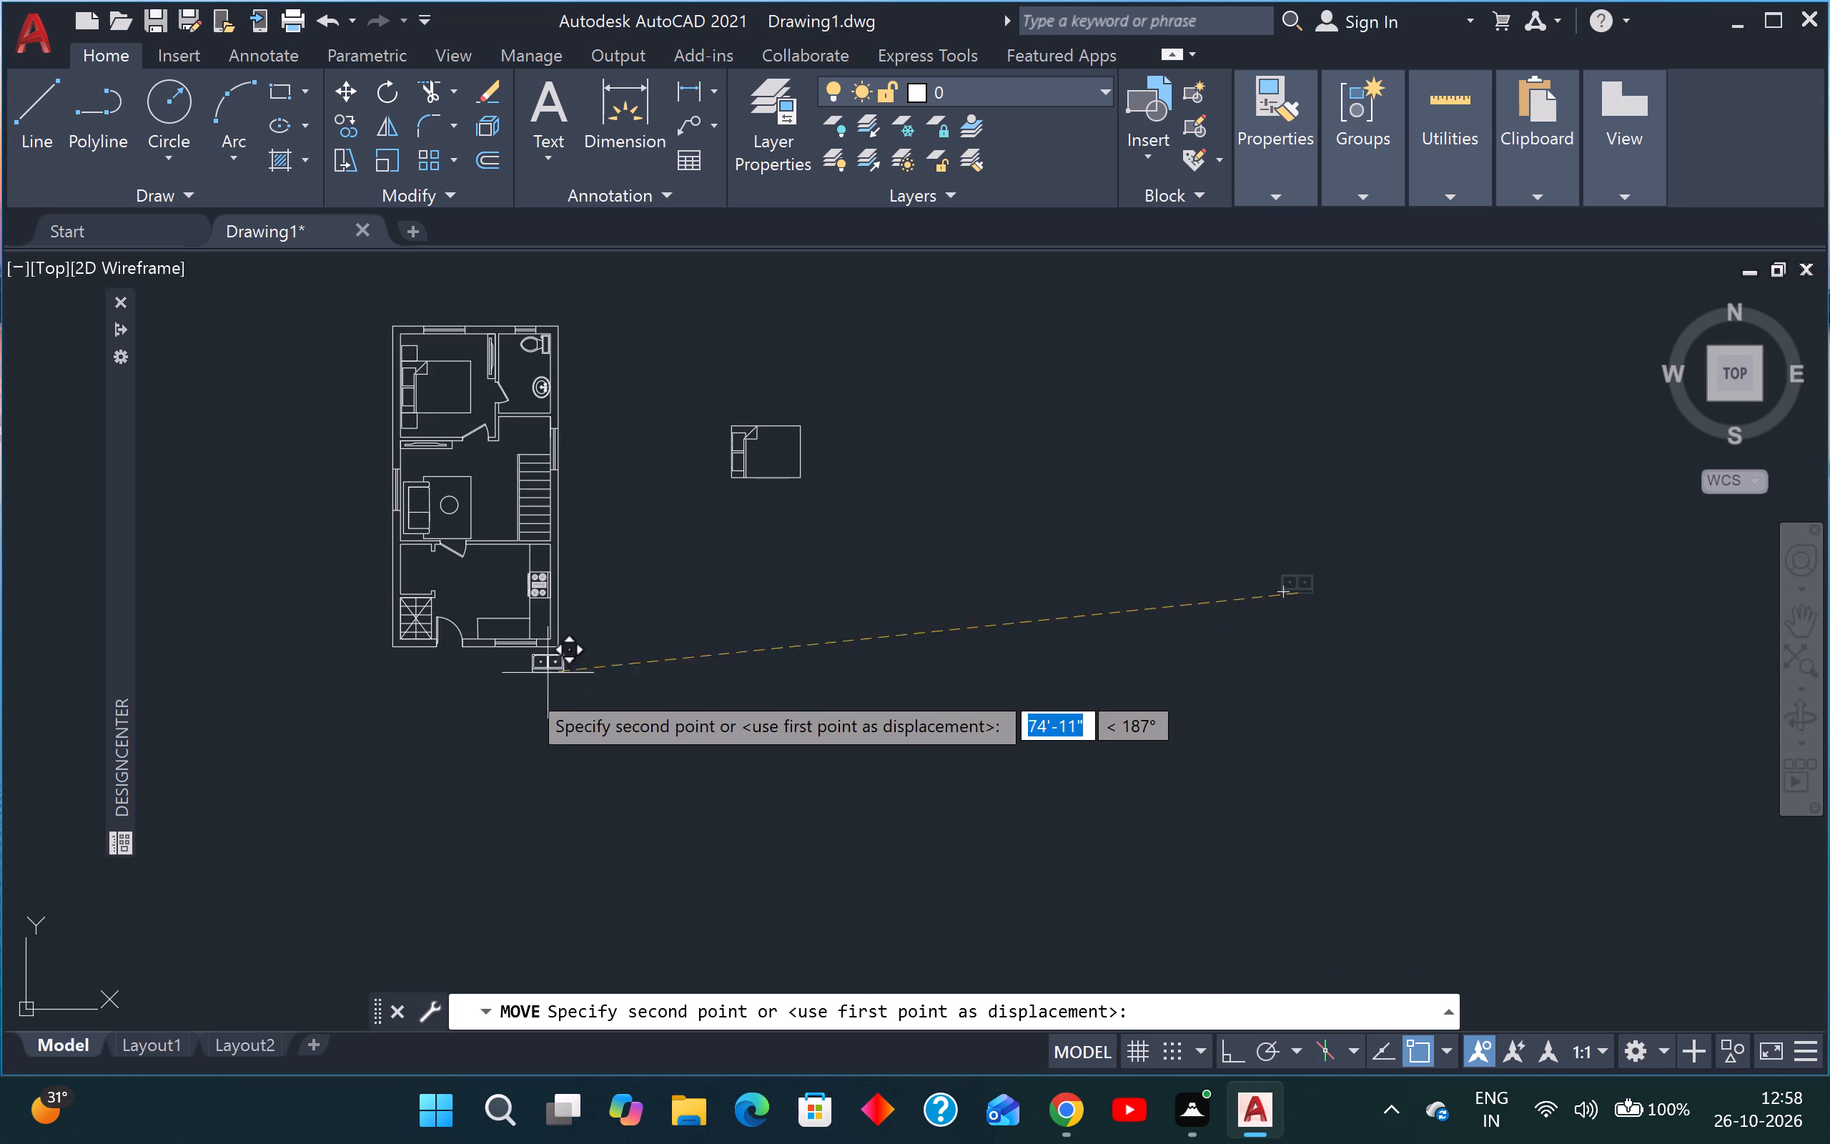
{"action": "scroll", "coordinate": [498, 646], "scroll_direction": "up", "scroll_amount": 5}
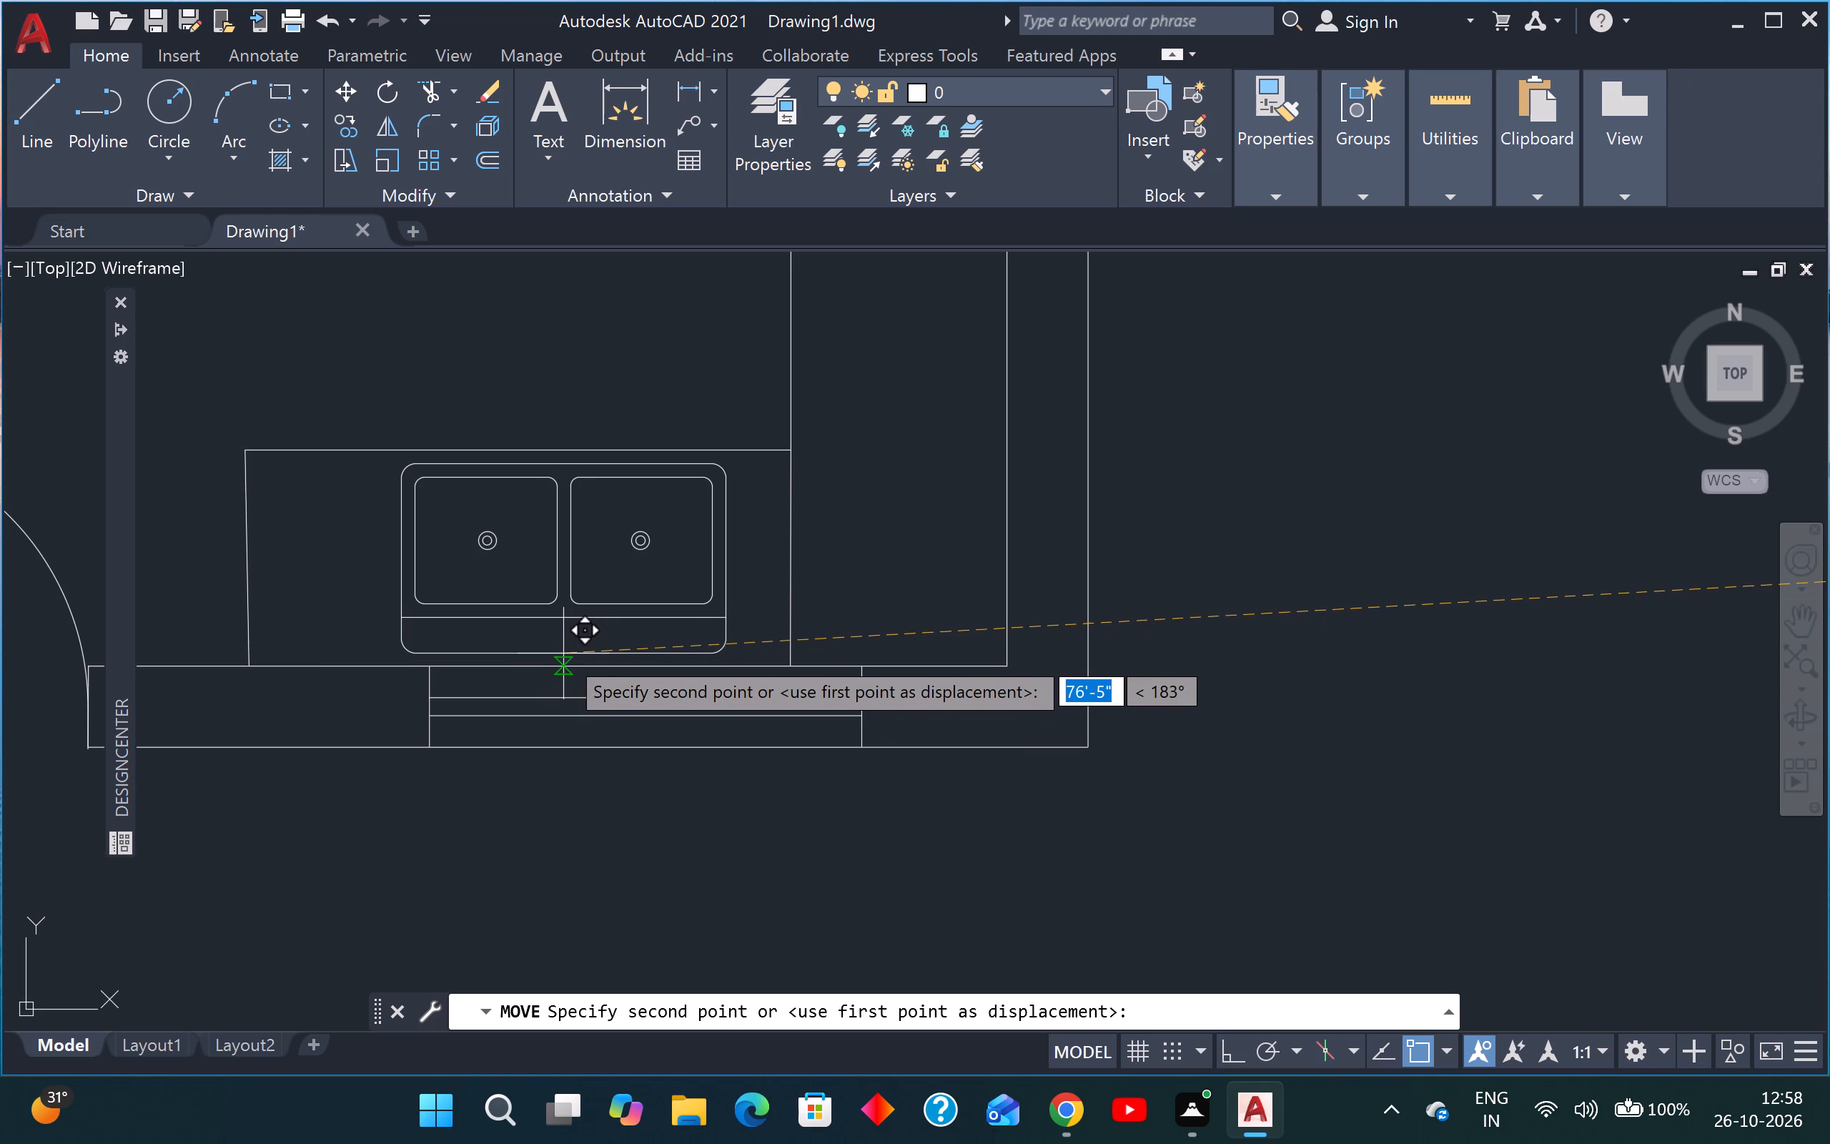
{"action": "left_click", "coordinate": [563, 654]}
Insert the Dining Set - 36 x 72 in. block from Home - Space Planner.dwg in empty space east of the floor plan.
{"action": "scroll", "coordinate": [590, 601], "scroll_direction": "down", "scroll_amount": 2}
{"action": "scroll", "coordinate": [630, 487], "scroll_direction": "down", "scroll_amount": 2}
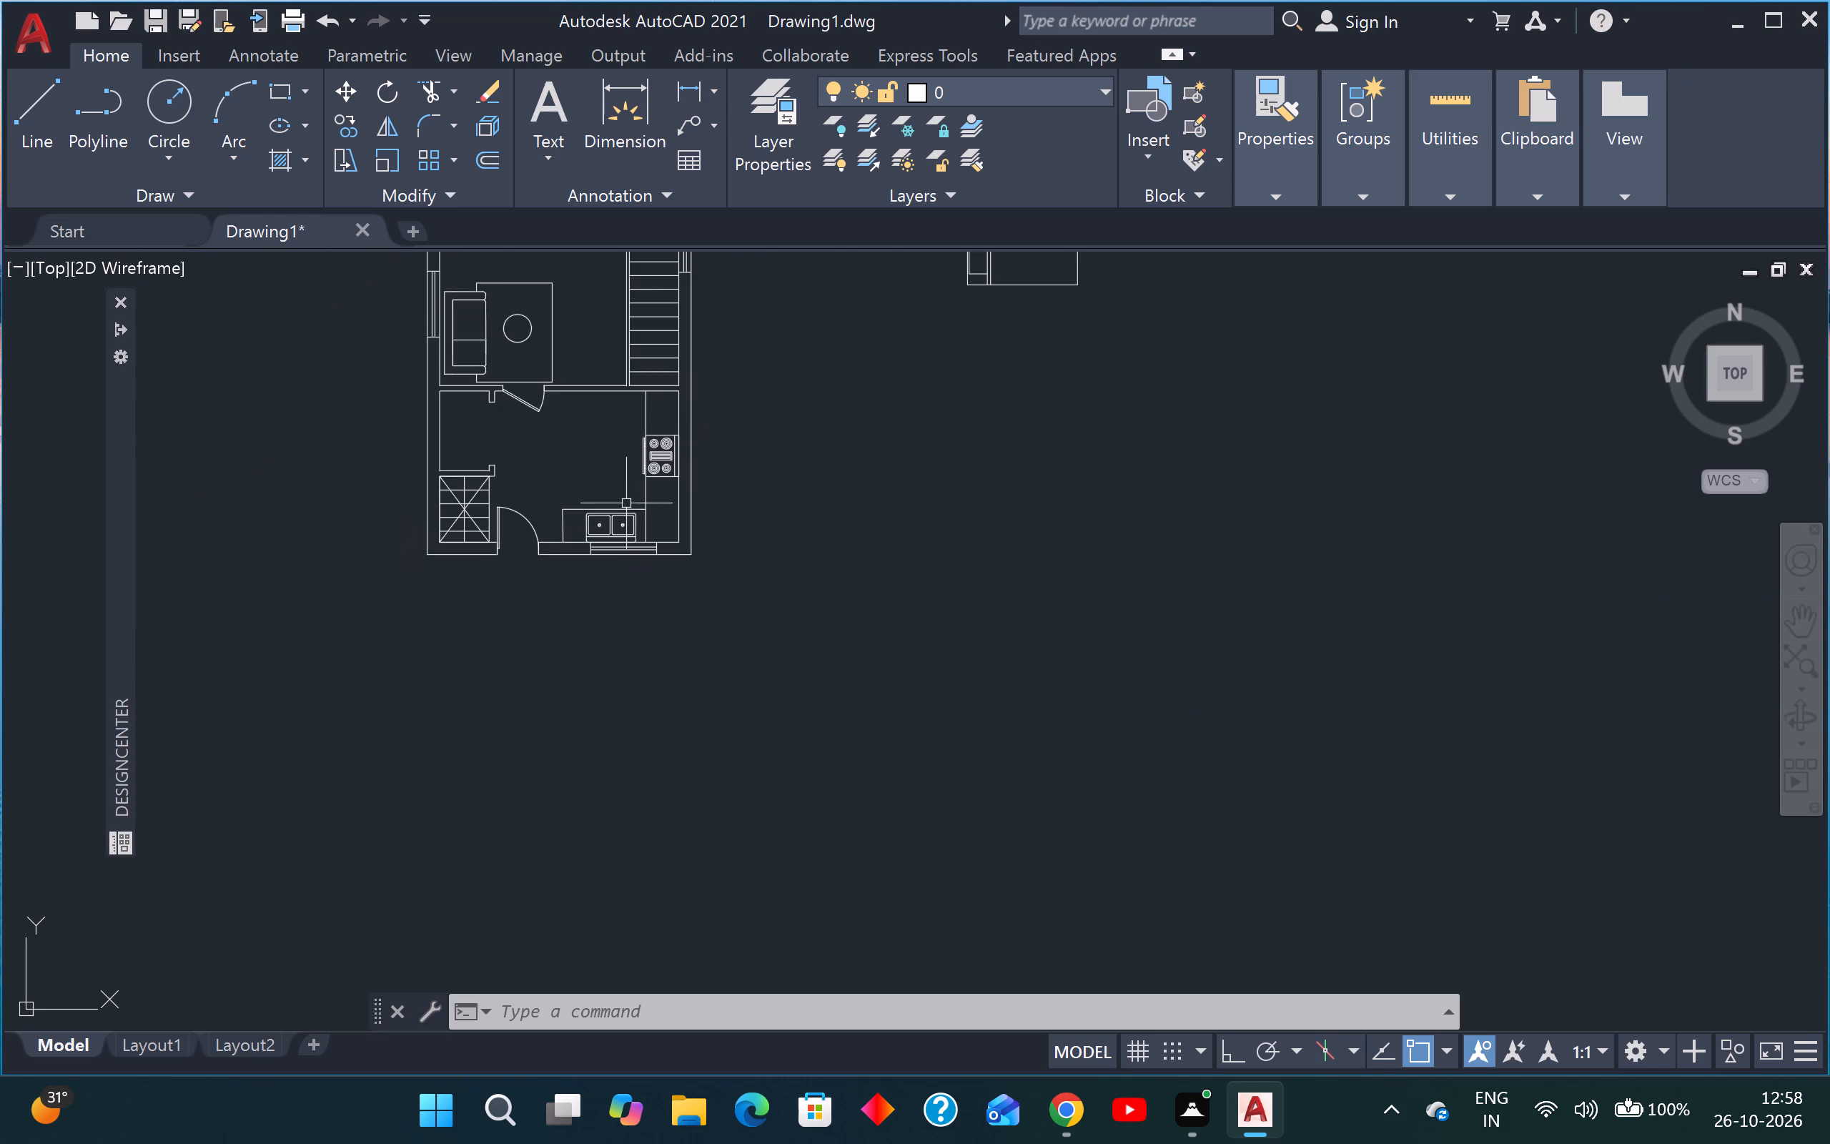
{"action": "scroll", "coordinate": [630, 533], "scroll_direction": "up", "scroll_amount": 1}
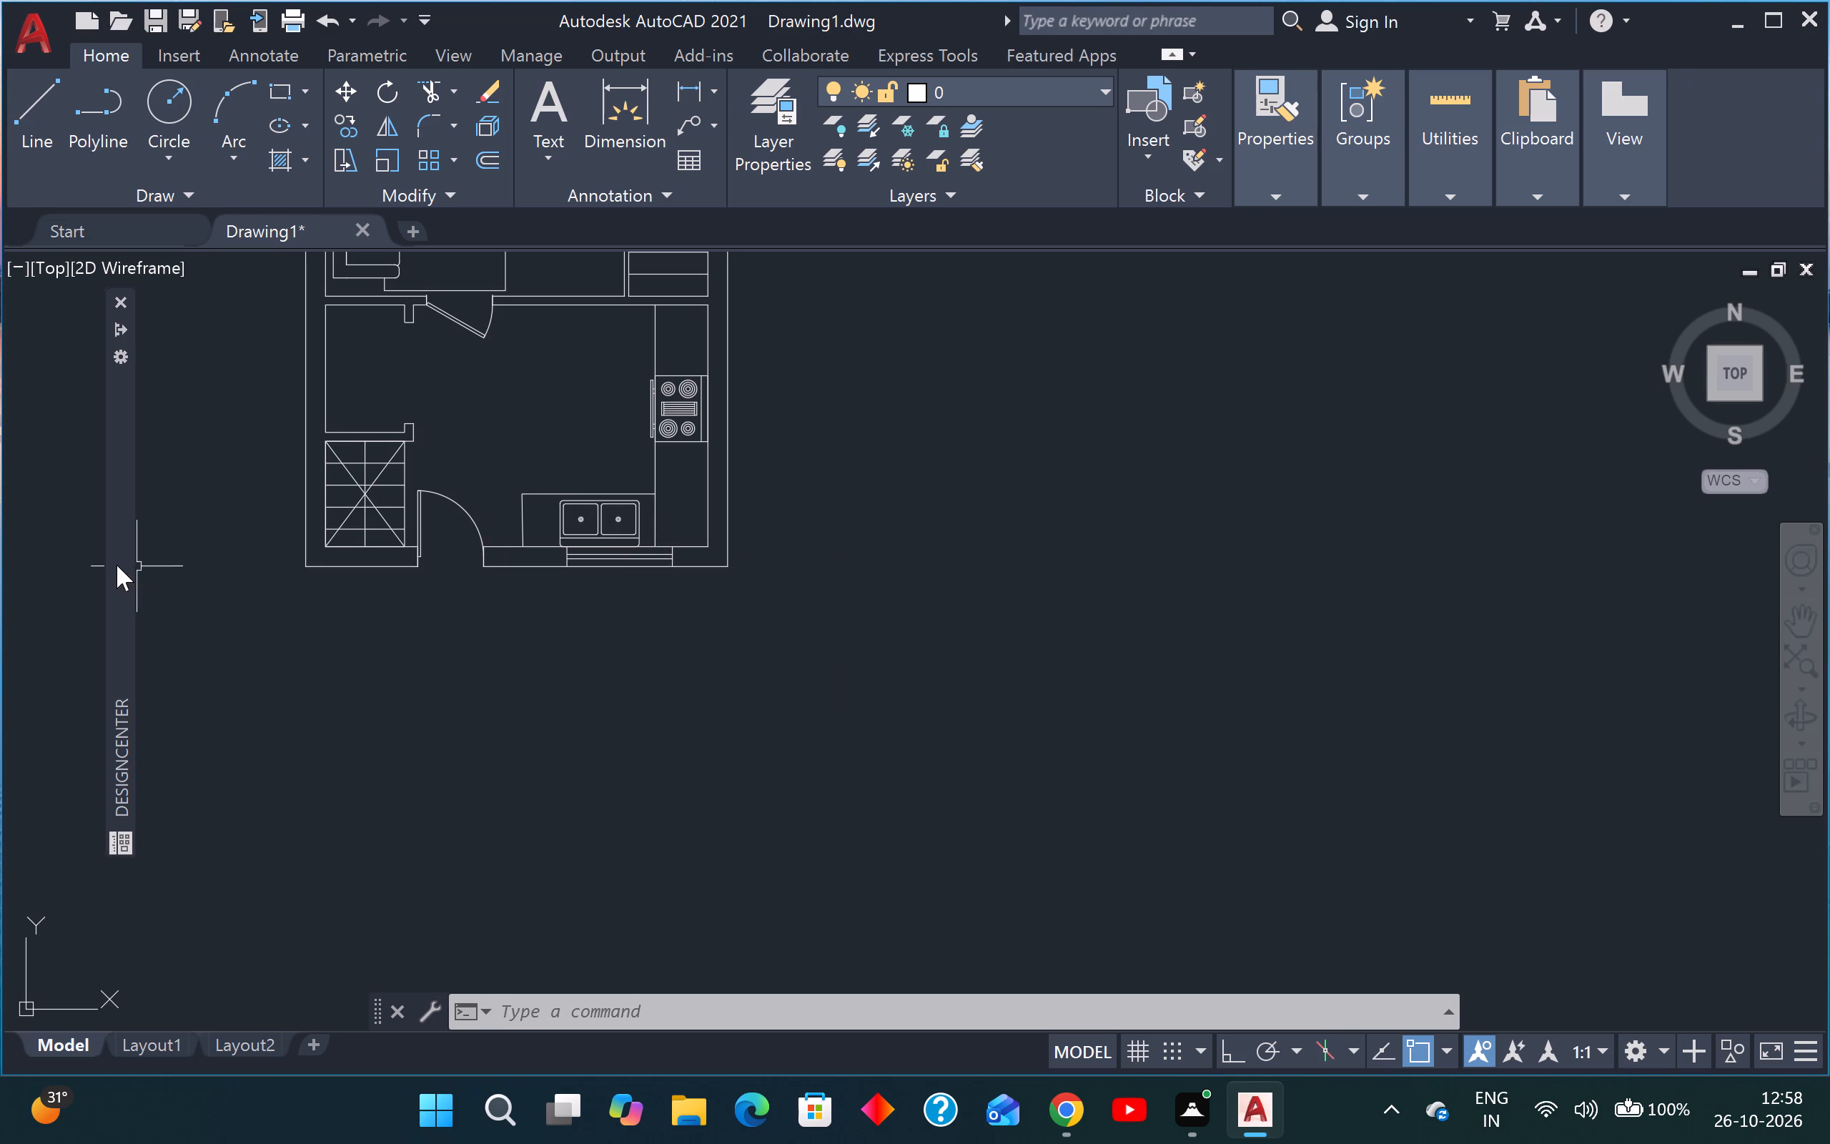
{"action": "left_click_drag", "start_coordinate": [118, 565], "coordinate": [127, 563]}
{"action": "left_click", "coordinate": [314, 315]}
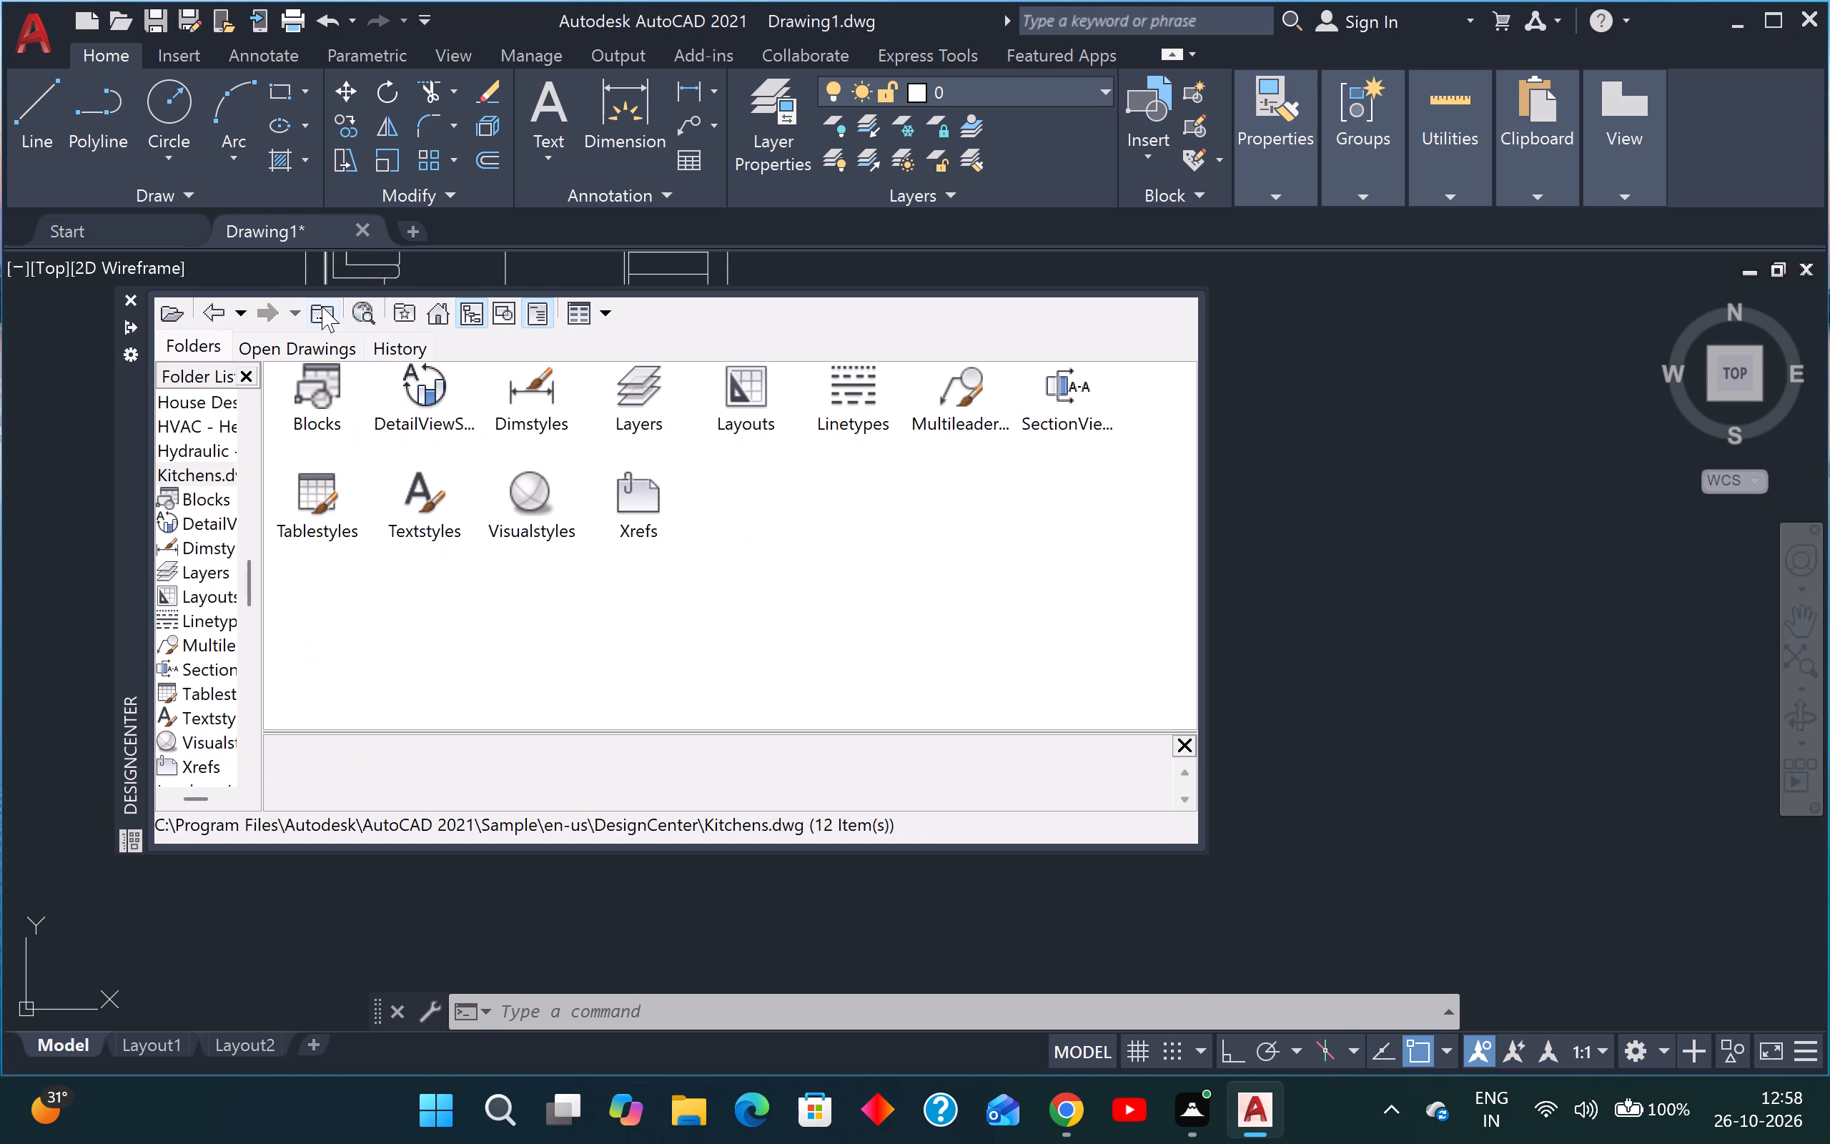
{"action": "left_click", "coordinate": [334, 312]}
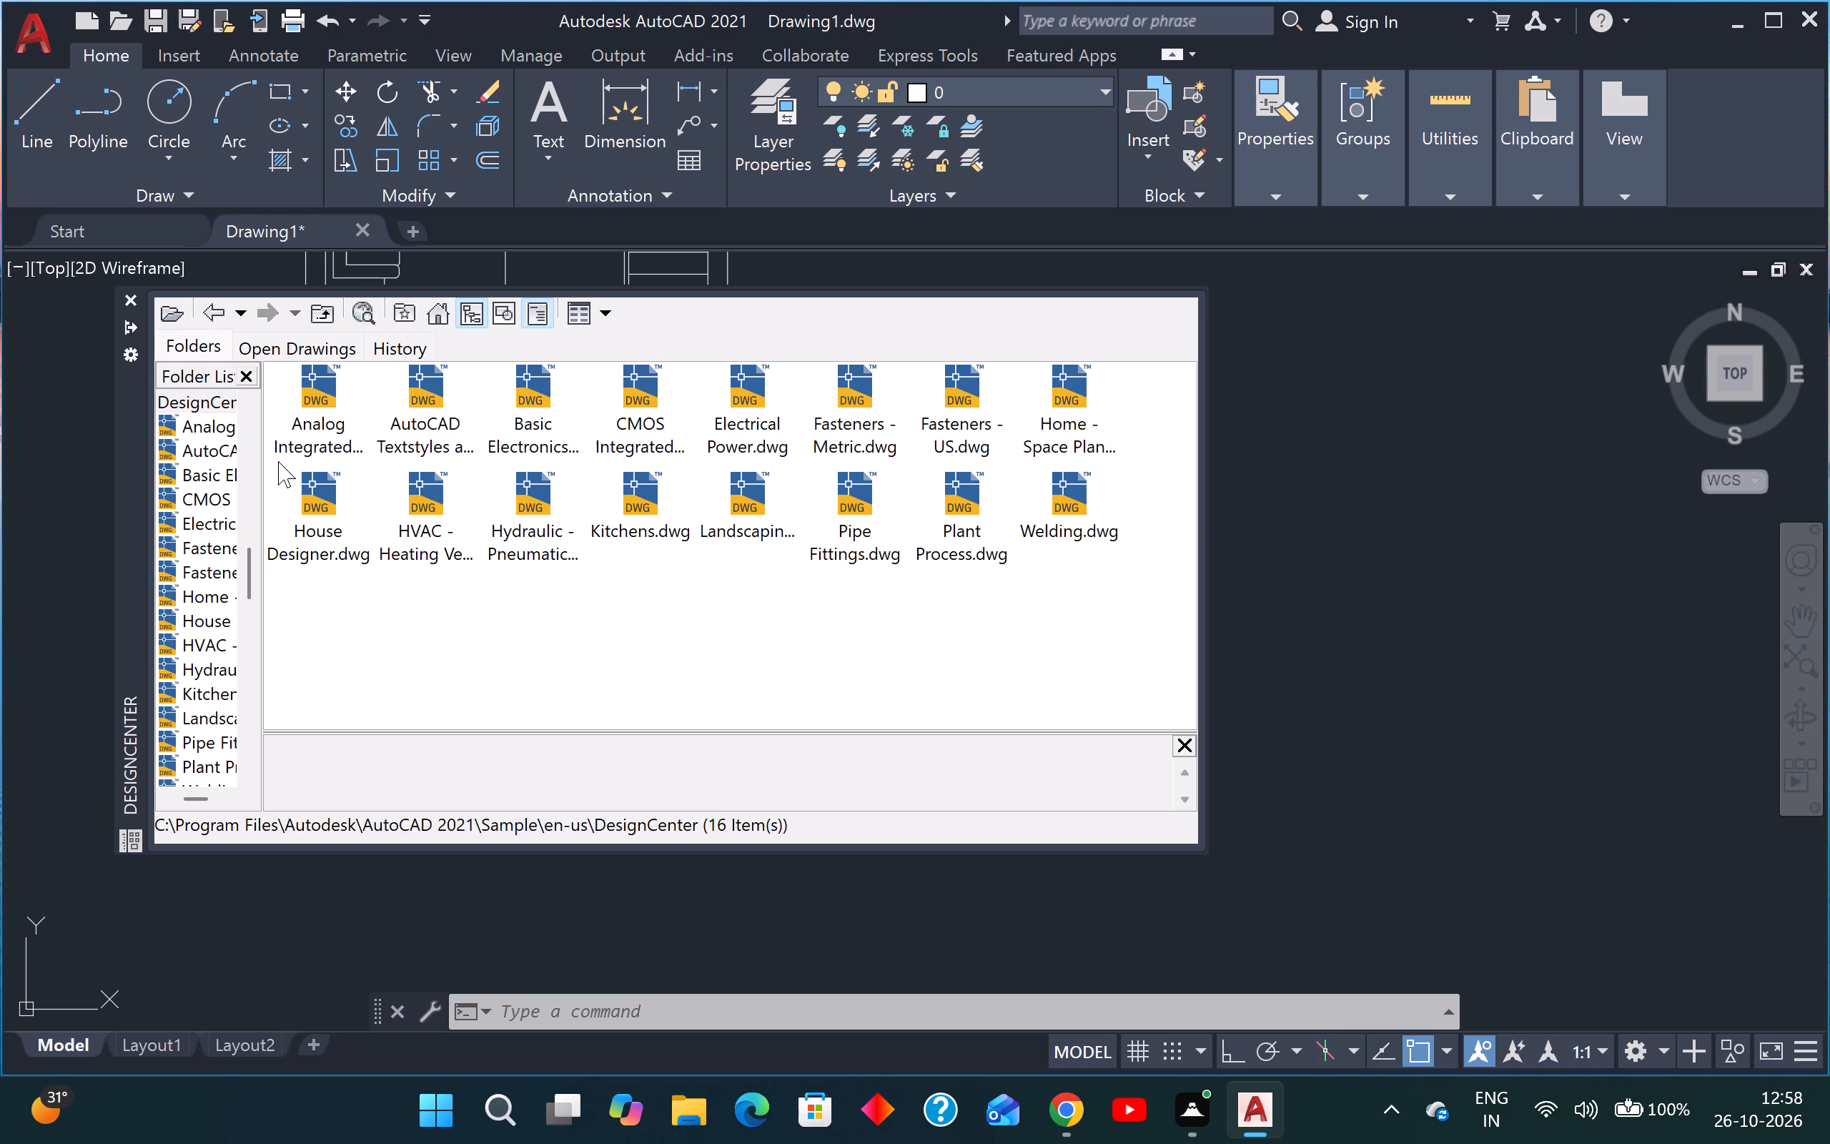
{"action": "left_click", "coordinate": [298, 485]}
{"action": "left_click", "coordinate": [304, 484]}
{"action": "double_click", "coordinate": [328, 408]}
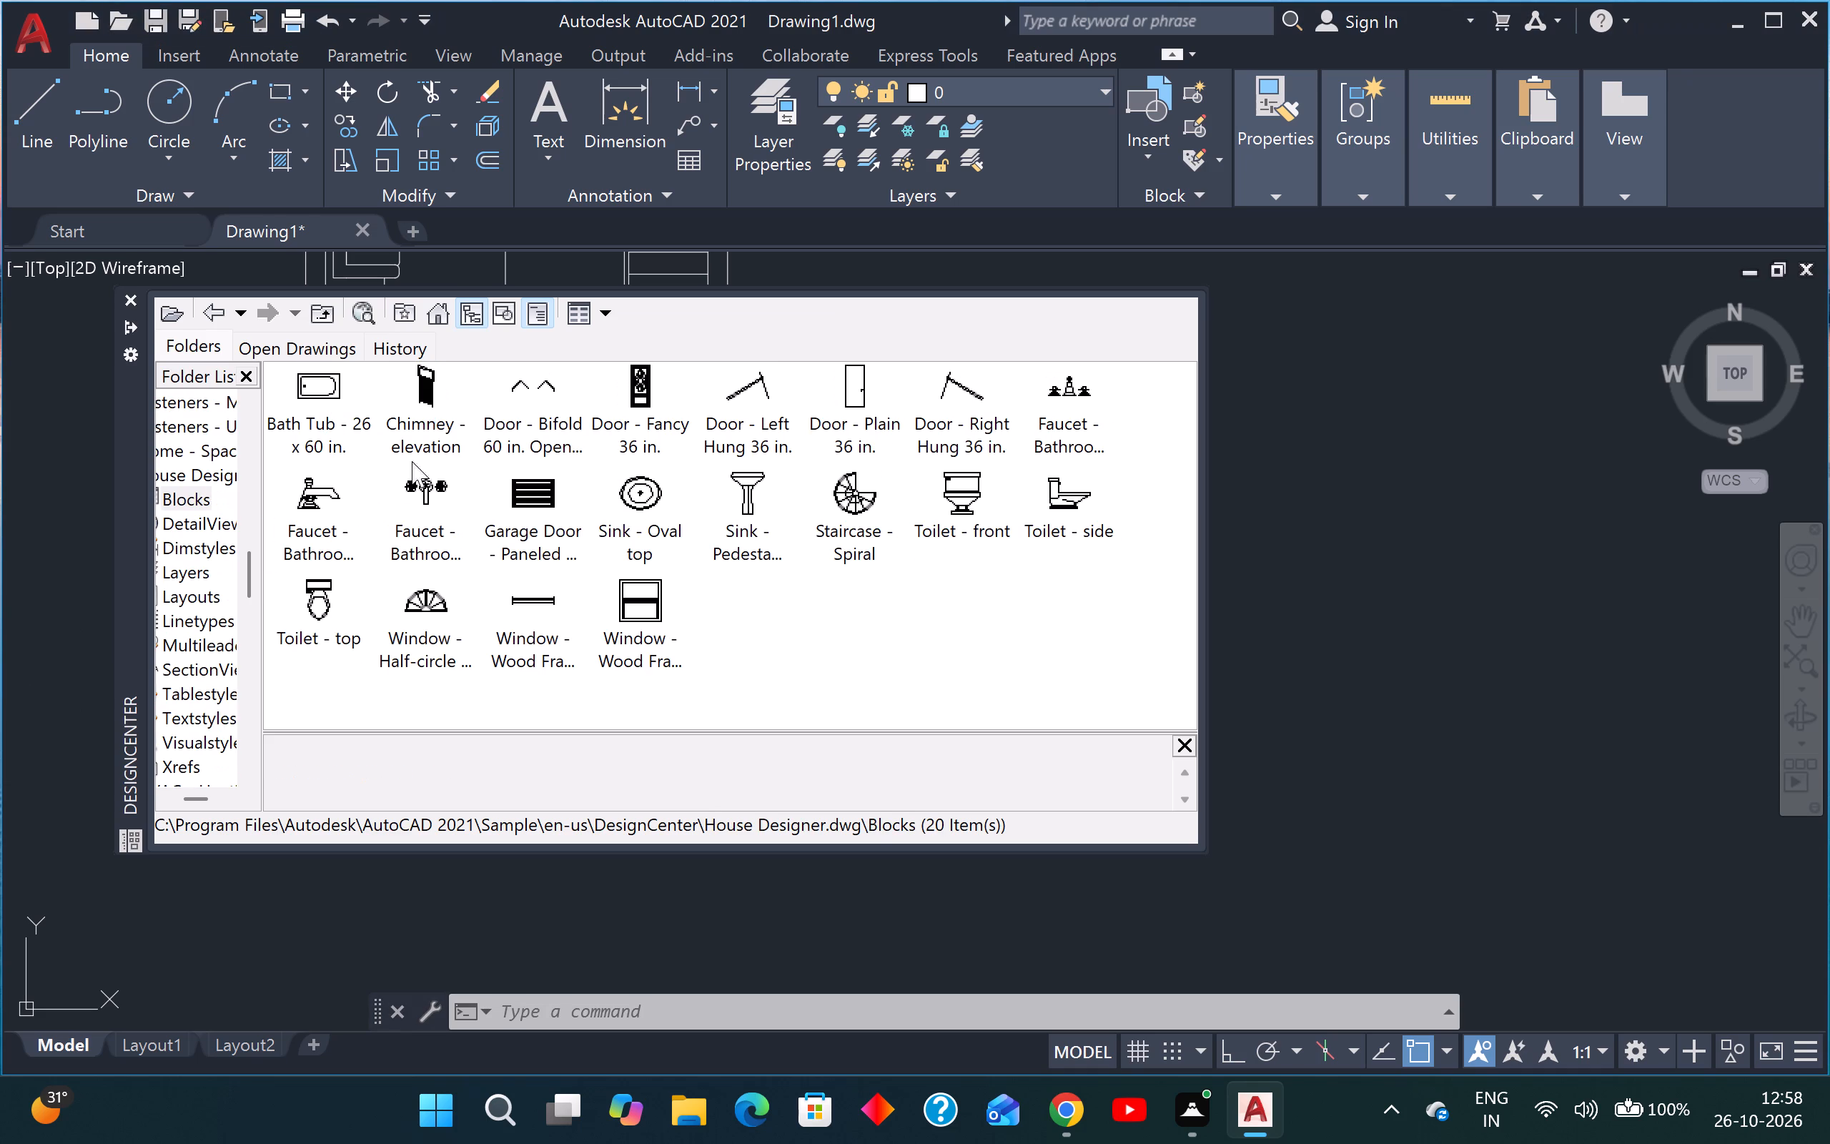
{"action": "left_click", "coordinate": [310, 306]}
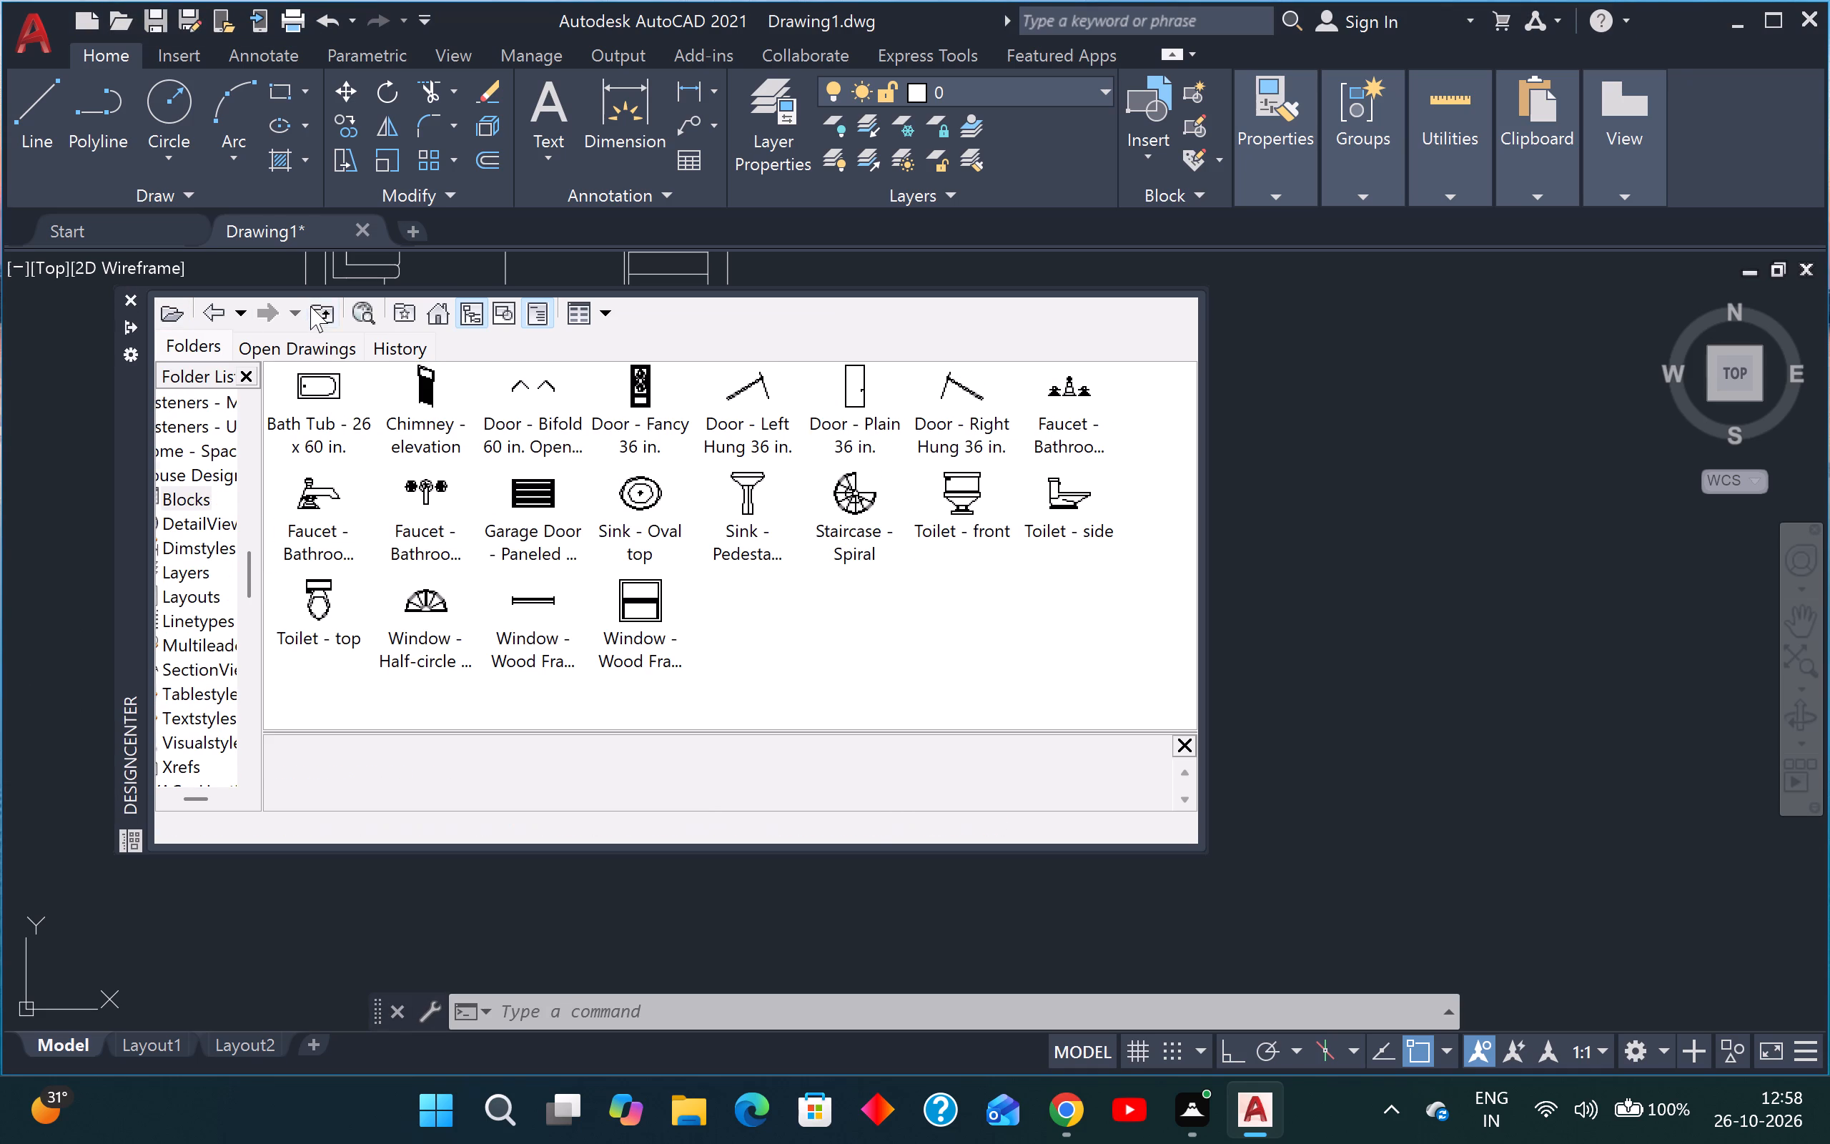
{"action": "left_click", "coordinate": [327, 310]}
{"action": "double_click", "coordinate": [1064, 405]}
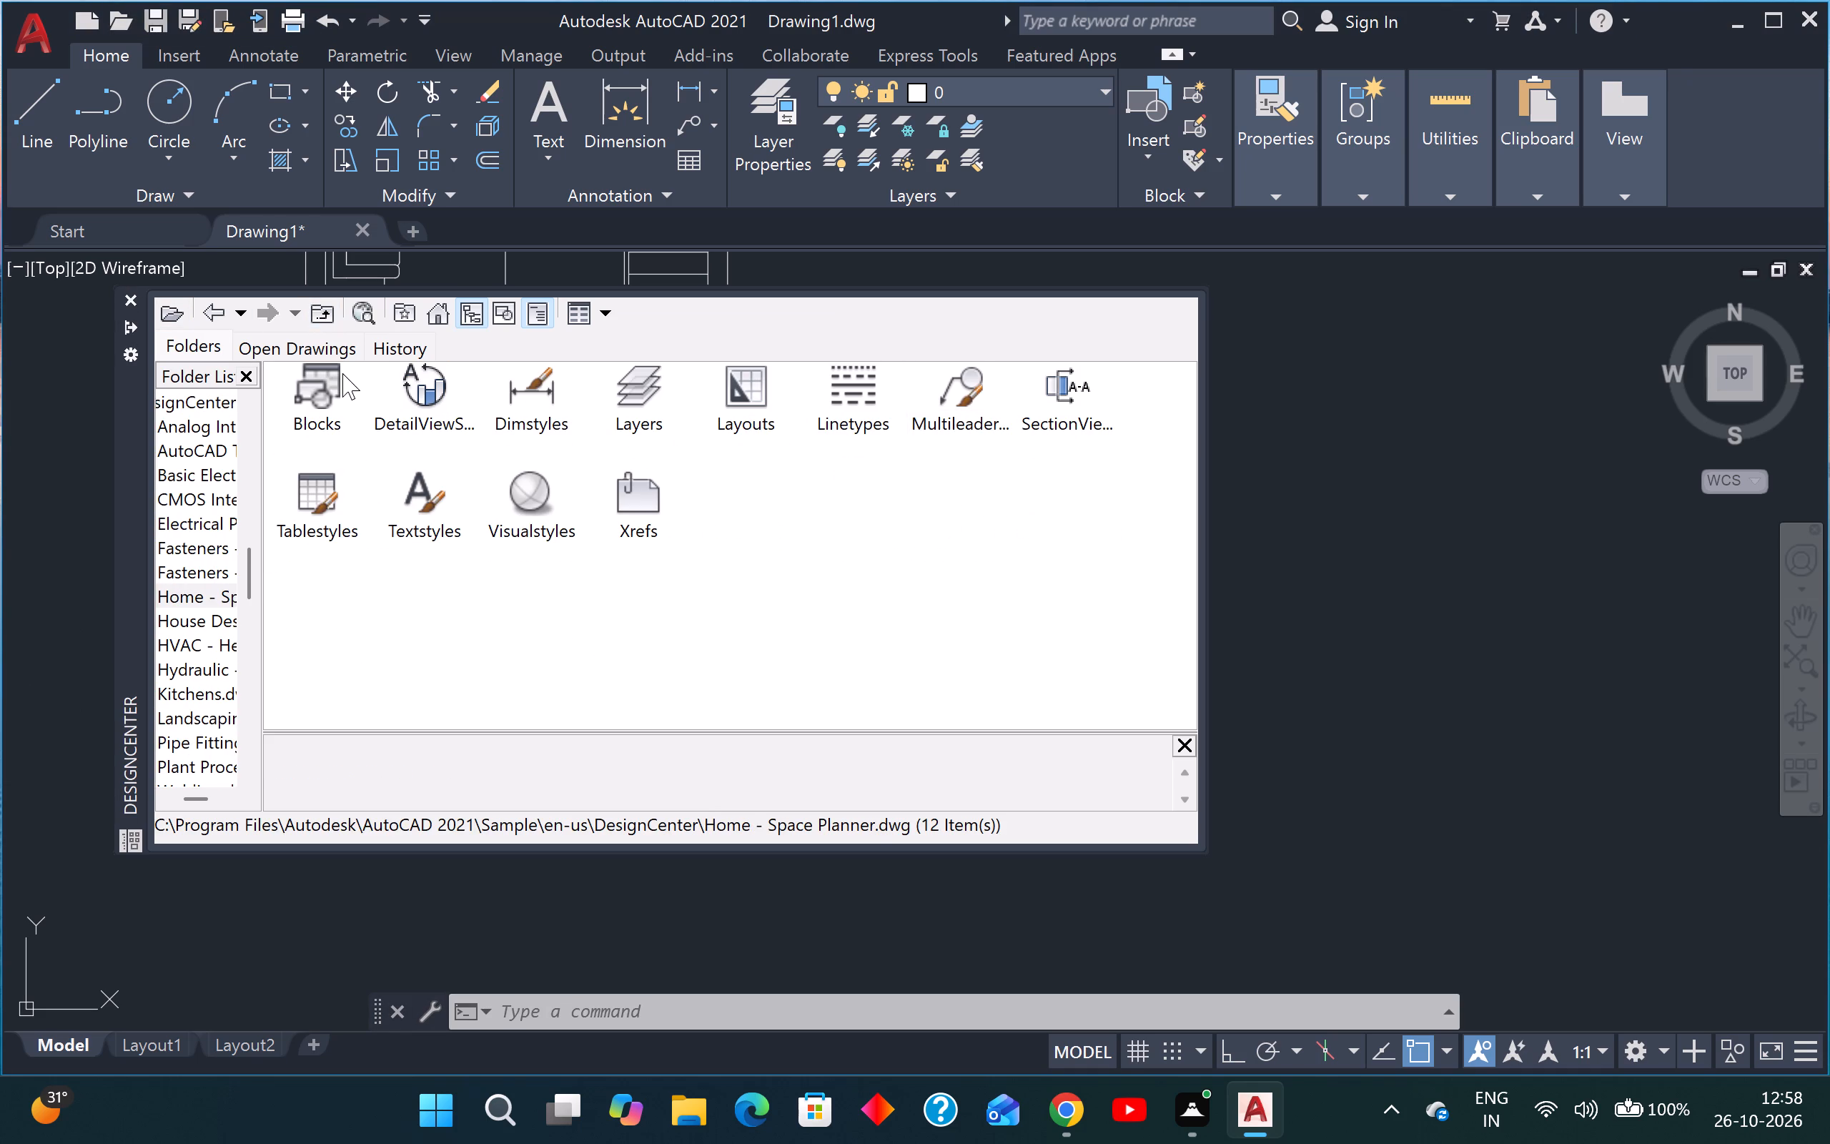
{"action": "double_click", "coordinate": [344, 373]}
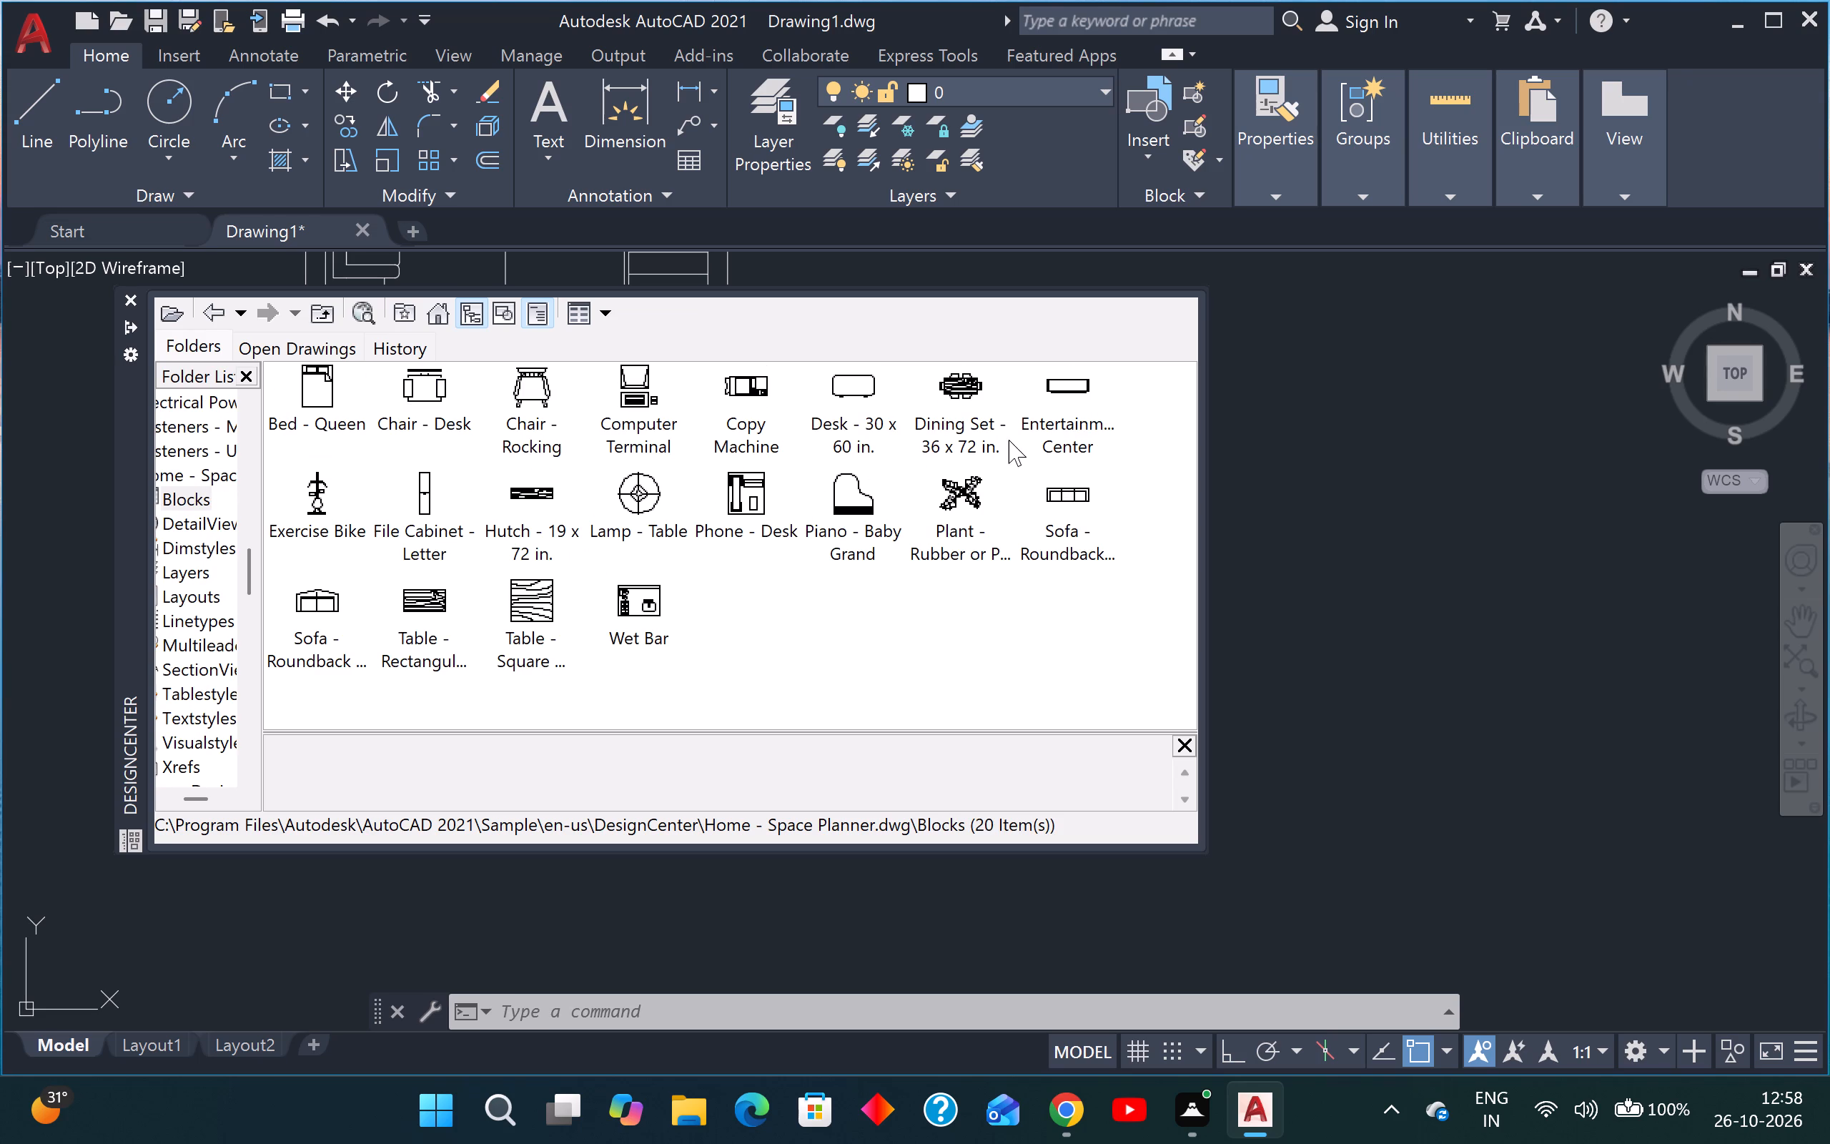
{"action": "left_click_drag", "start_coordinate": [955, 409], "coordinate": [1517, 548]}
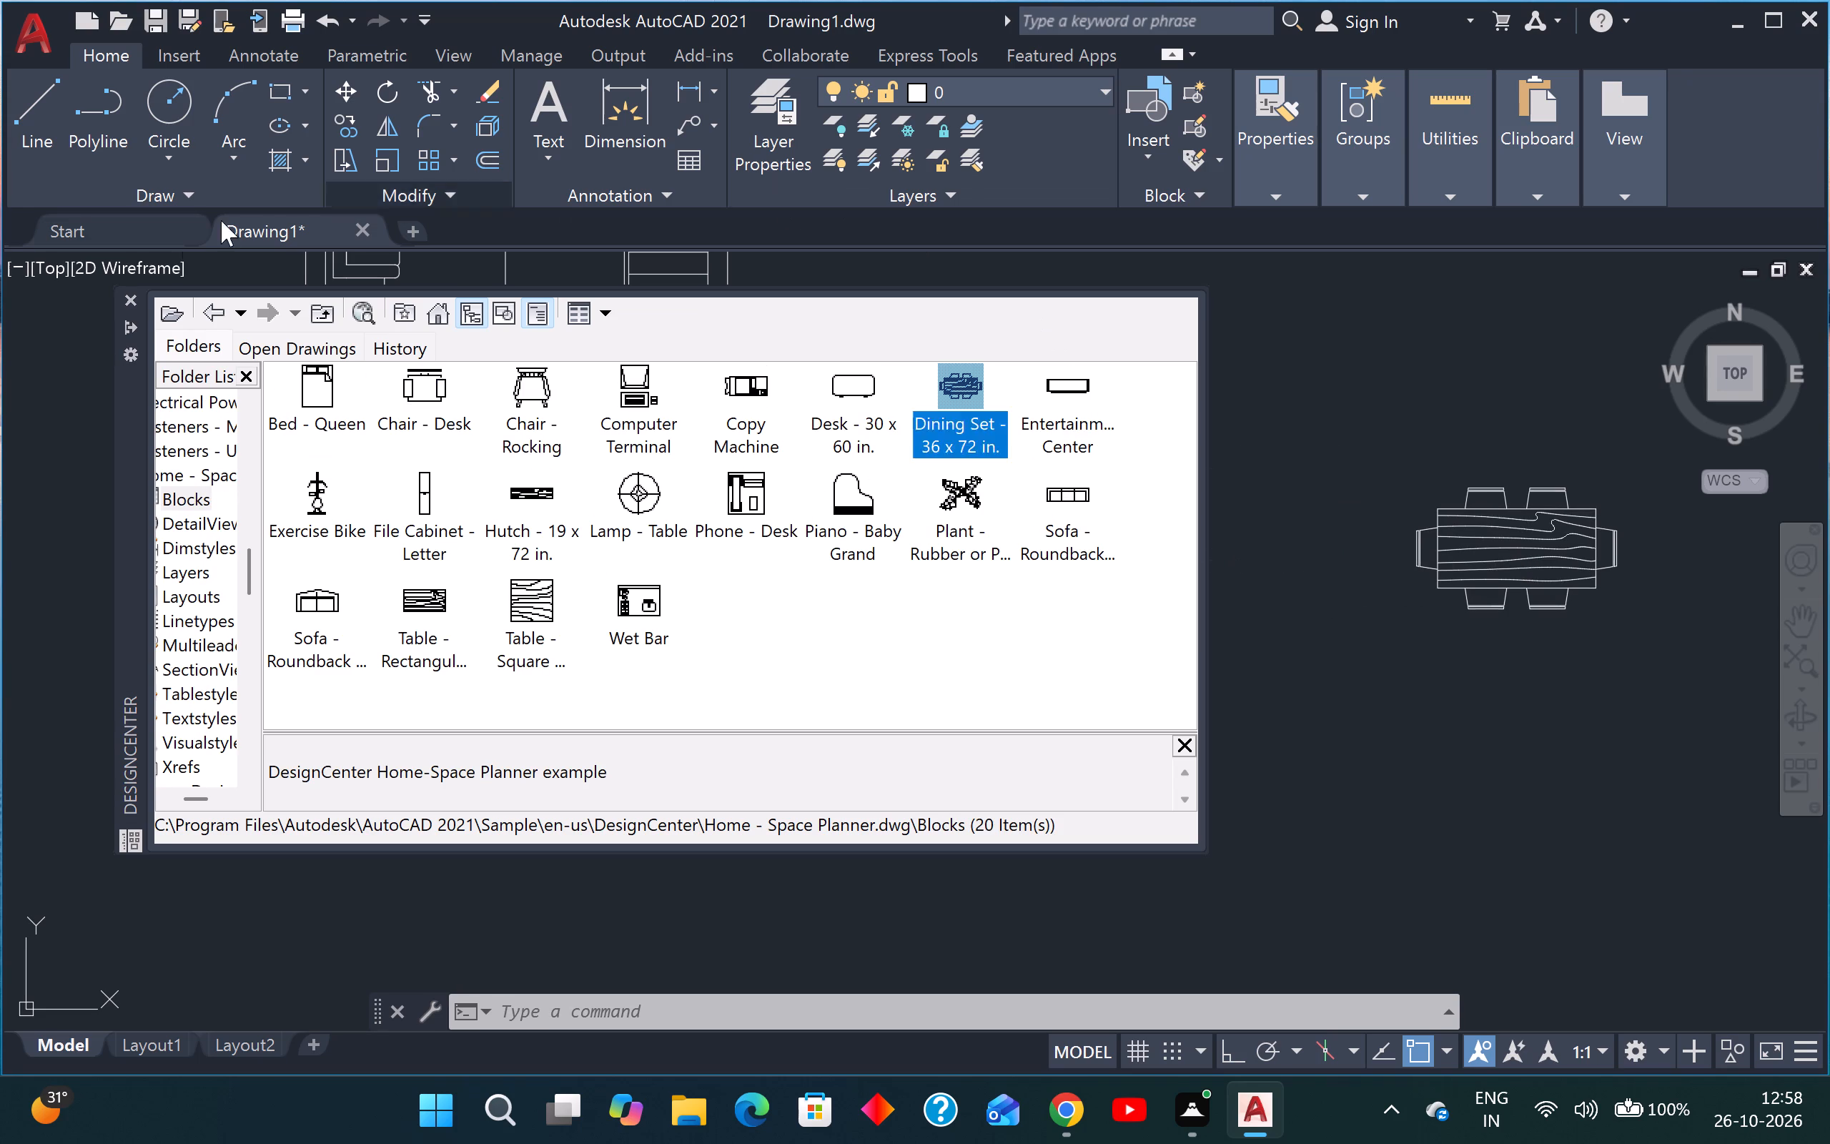
{"action": "left_click", "coordinate": [135, 292]}
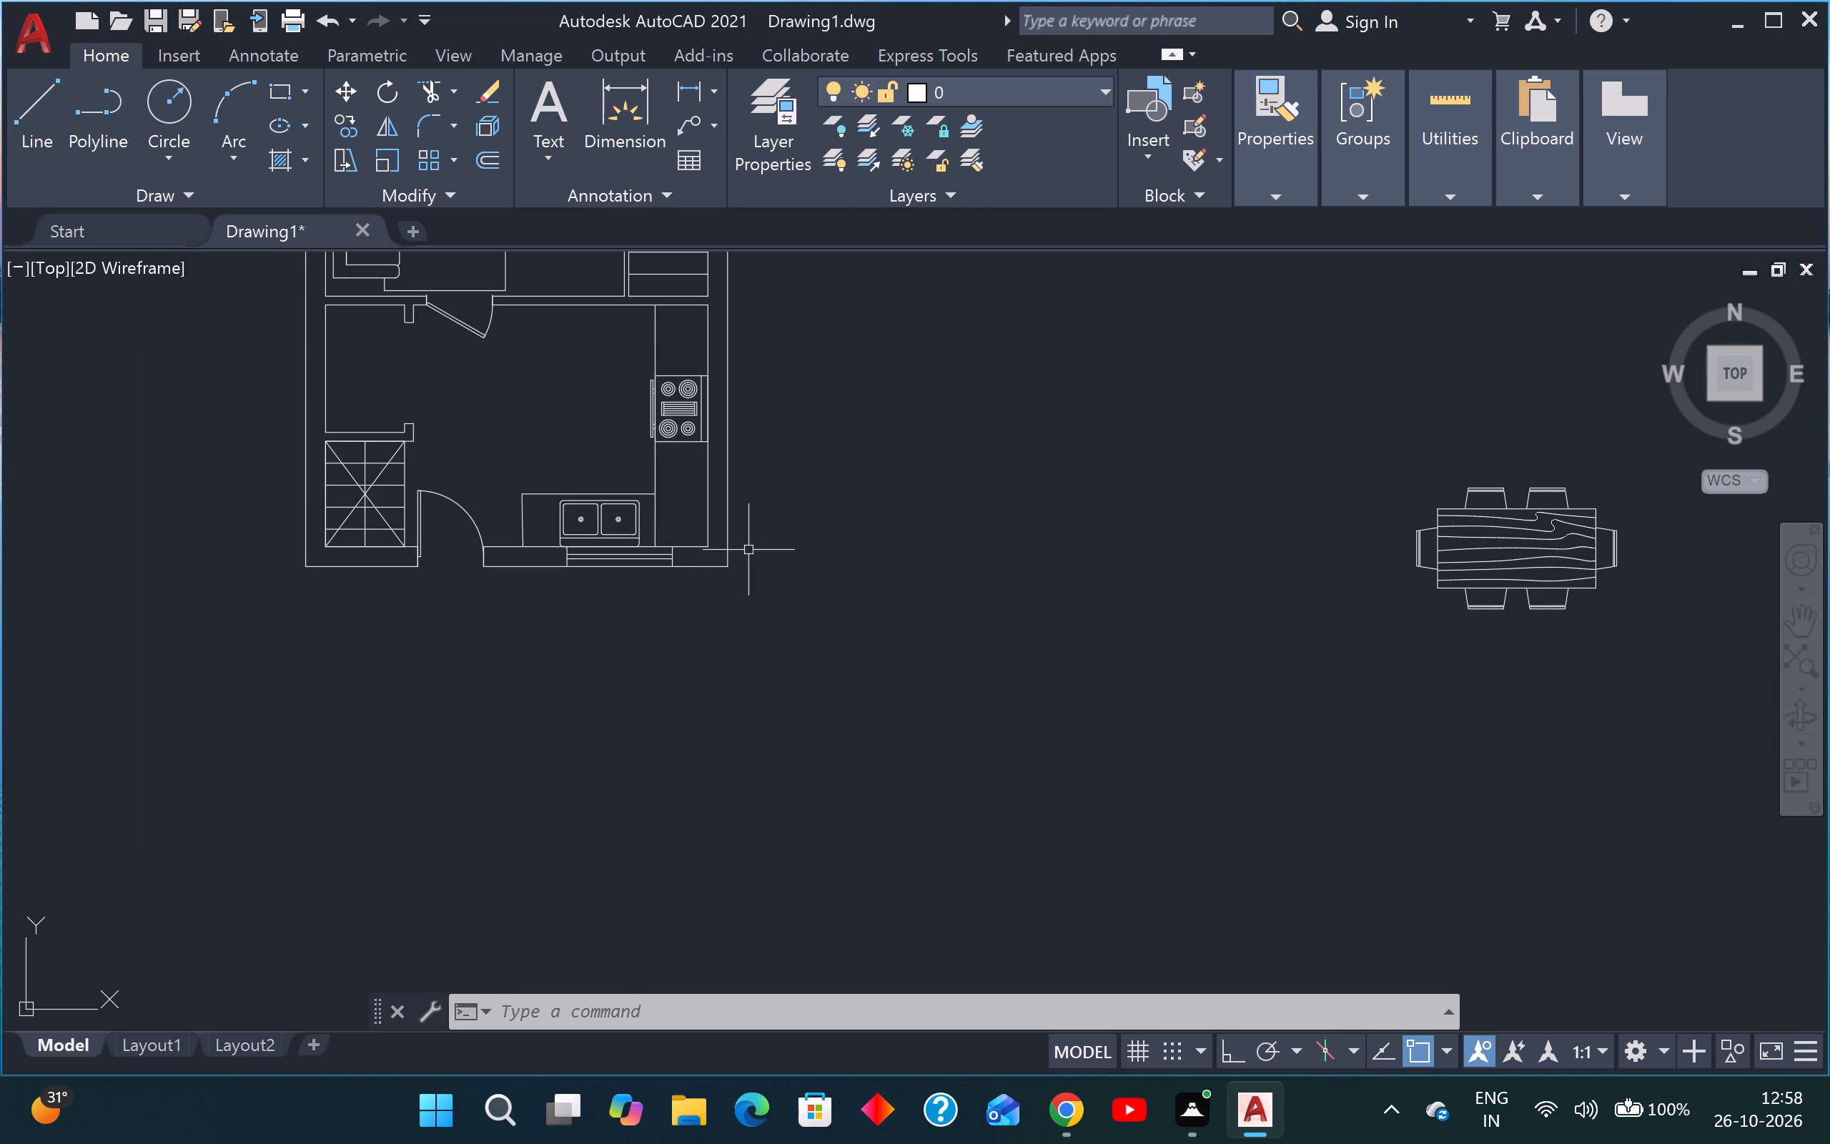
Open the dining set block for editing and delete the wood-grain curves inside the tabletop.
{"action": "middle_click_drag", "start_coordinate": [868, 550], "coordinate": [307, 561]}
{"action": "scroll", "coordinate": [375, 557], "scroll_direction": "down", "scroll_amount": 2}
{"action": "scroll", "coordinate": [608, 574], "scroll_direction": "up", "scroll_amount": 2}
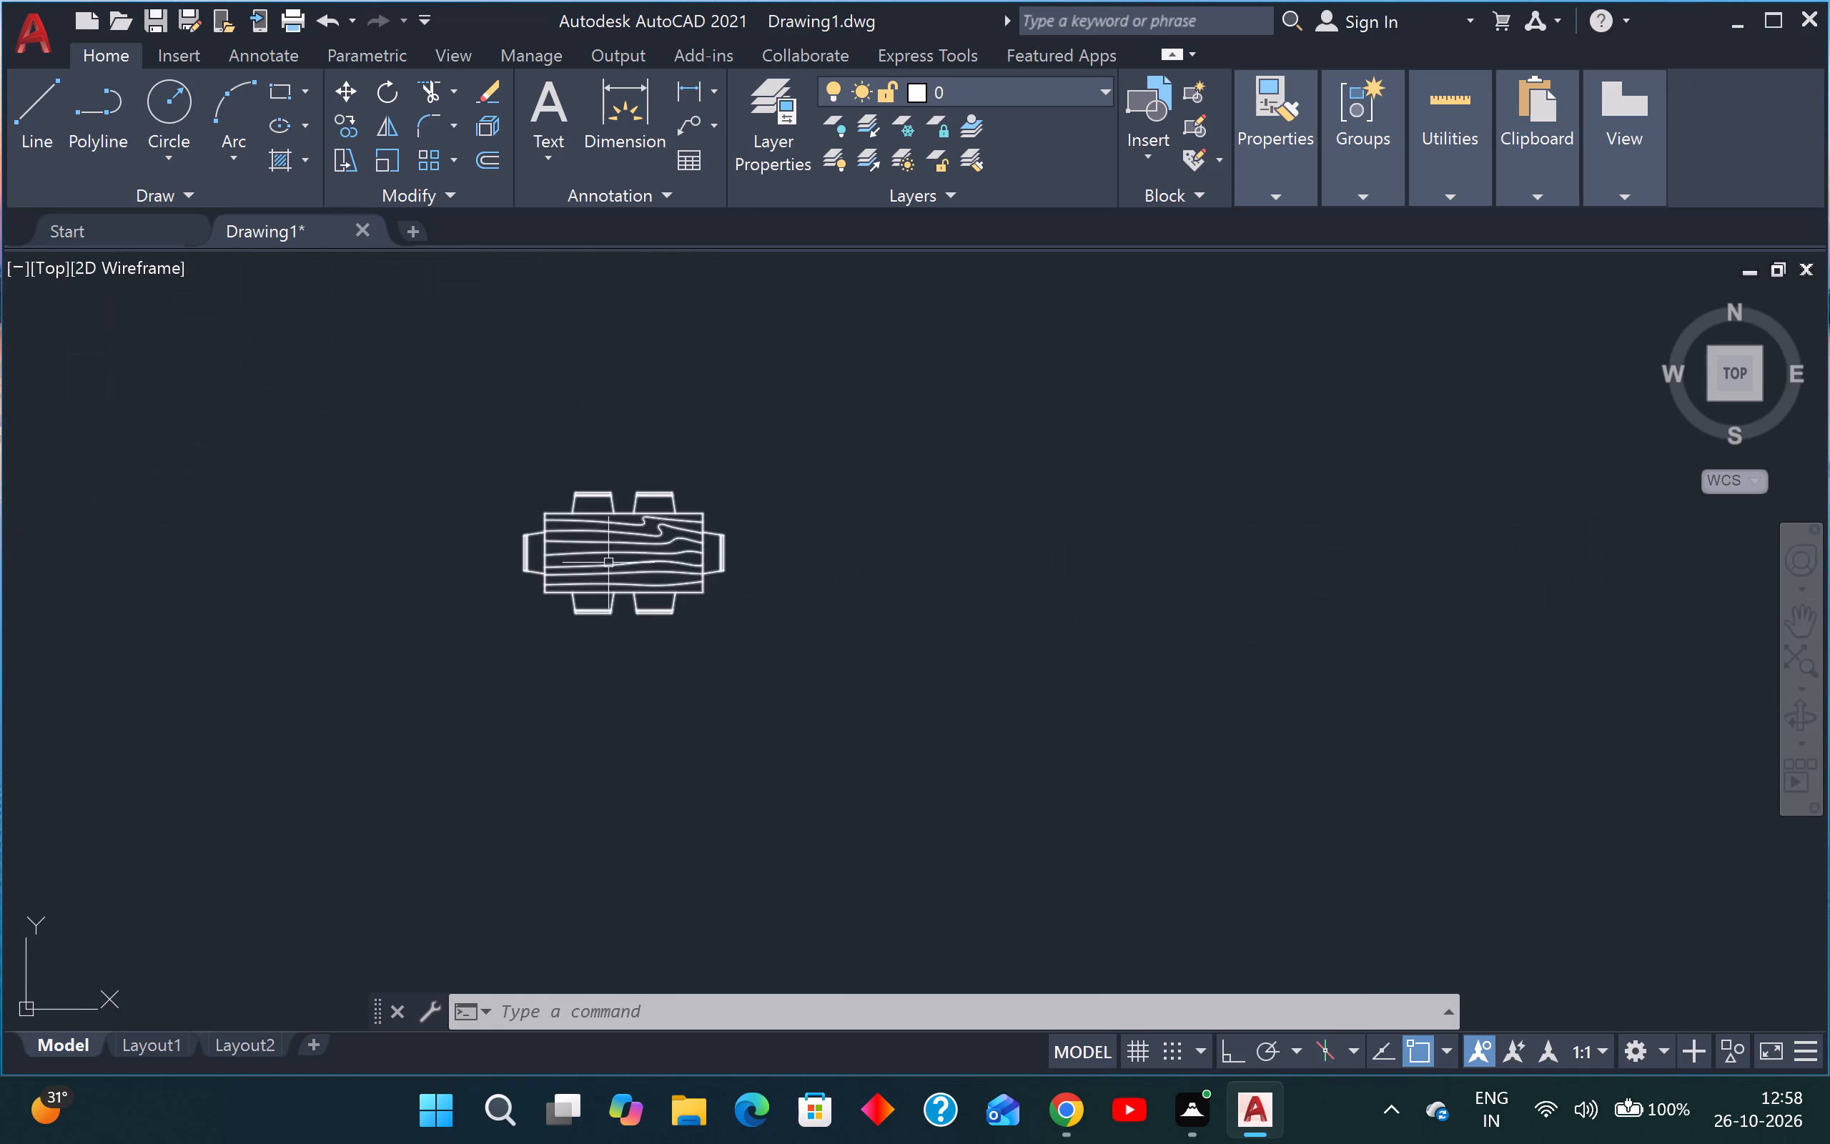
{"action": "double_click", "coordinate": [608, 563]}
{"action": "left_click", "coordinate": [926, 734]}
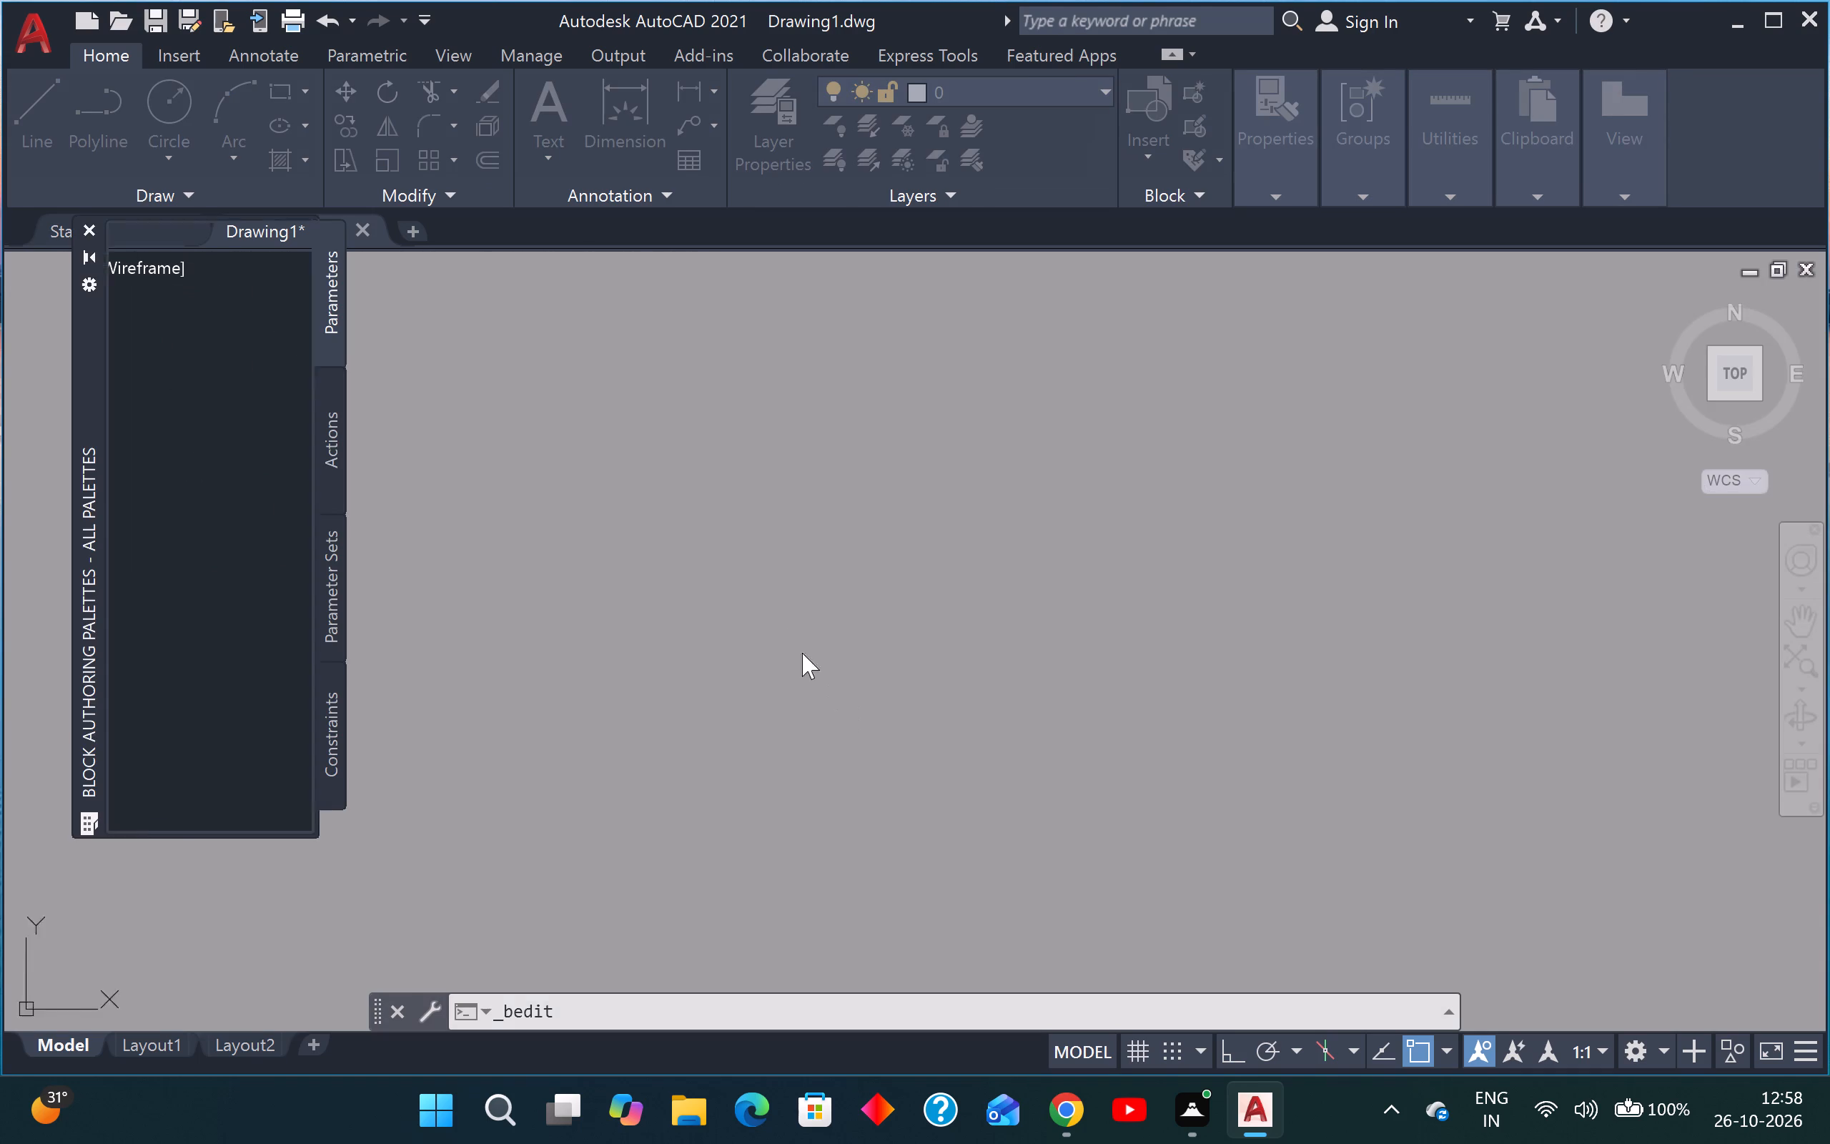
{"action": "left_click", "coordinate": [796, 471]}
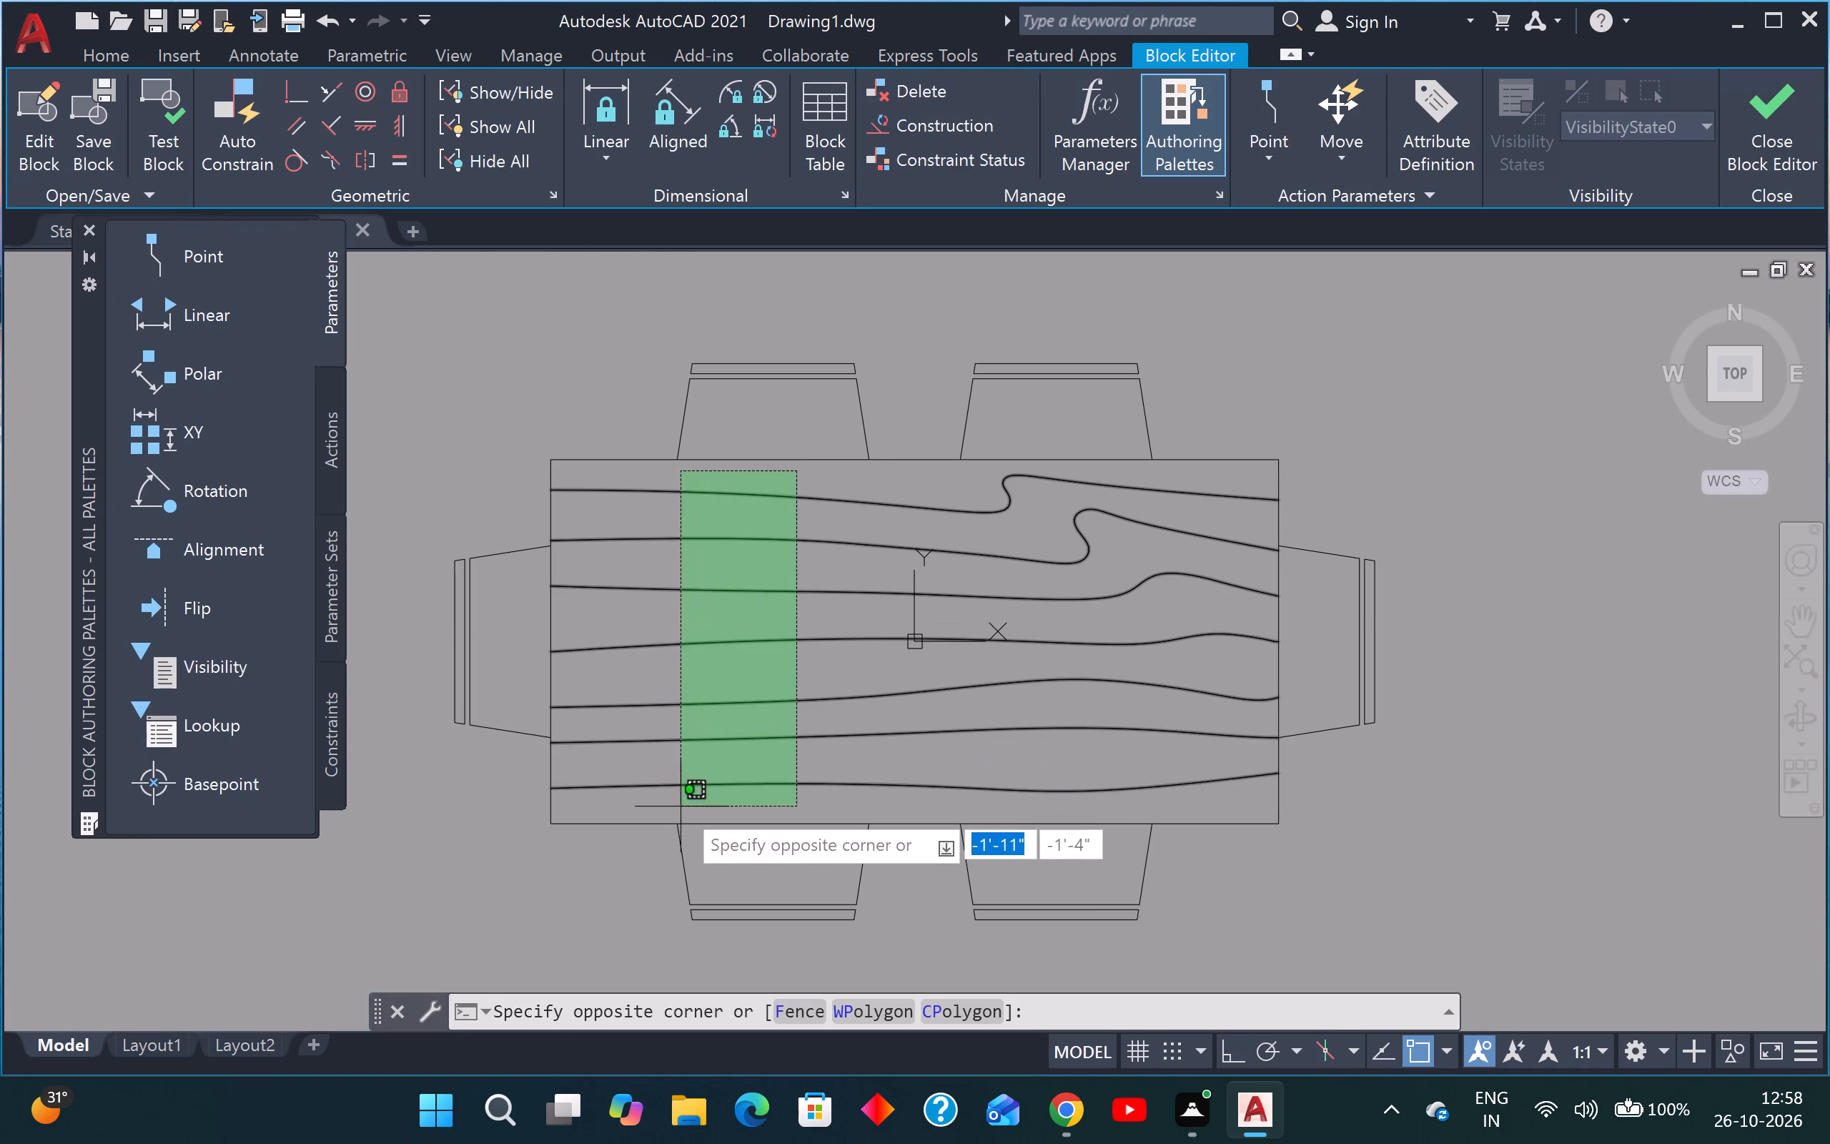
{"action": "left_click", "coordinate": [681, 807]}
{"action": "key", "text": "Delete"}
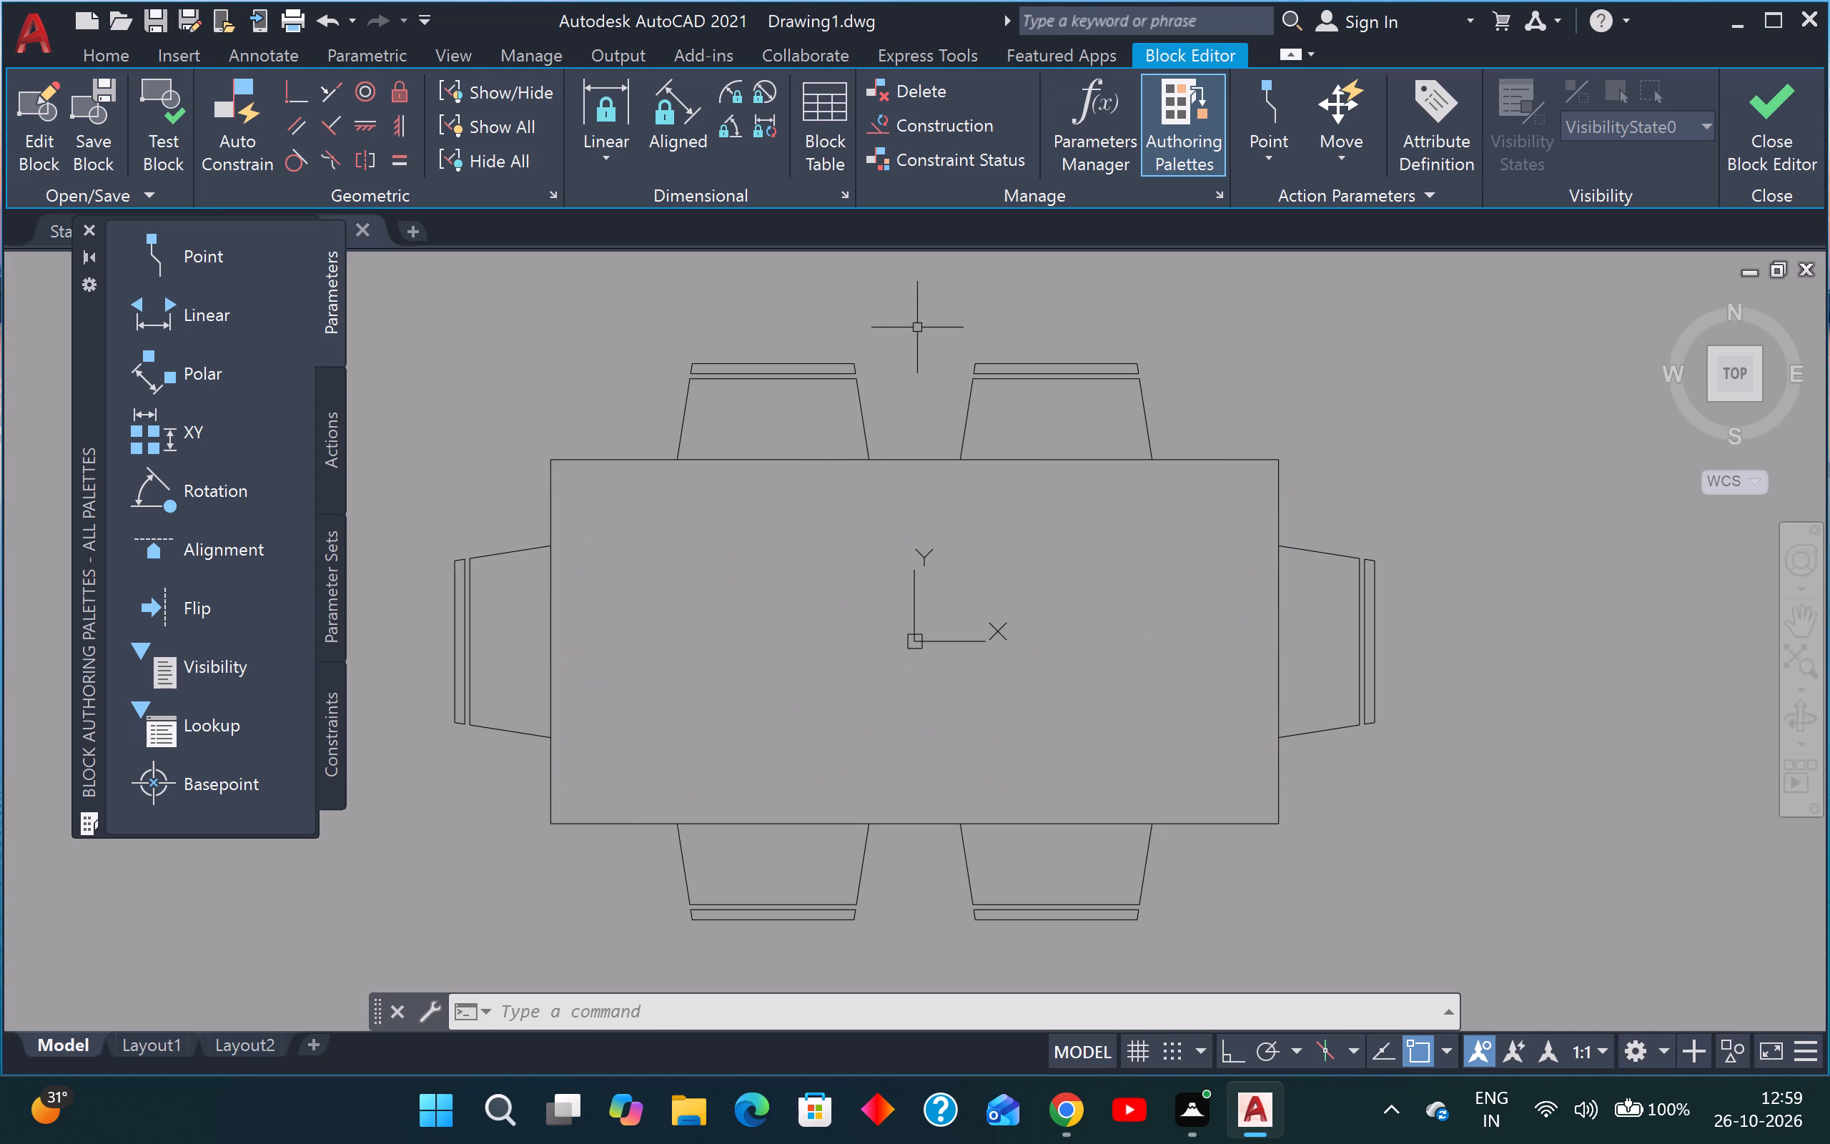
Fillet both outer back corners of the northwest dining chair with a 2" radius, joining its side edges to the outer backrest line.
{"action": "type", "text": "f"}
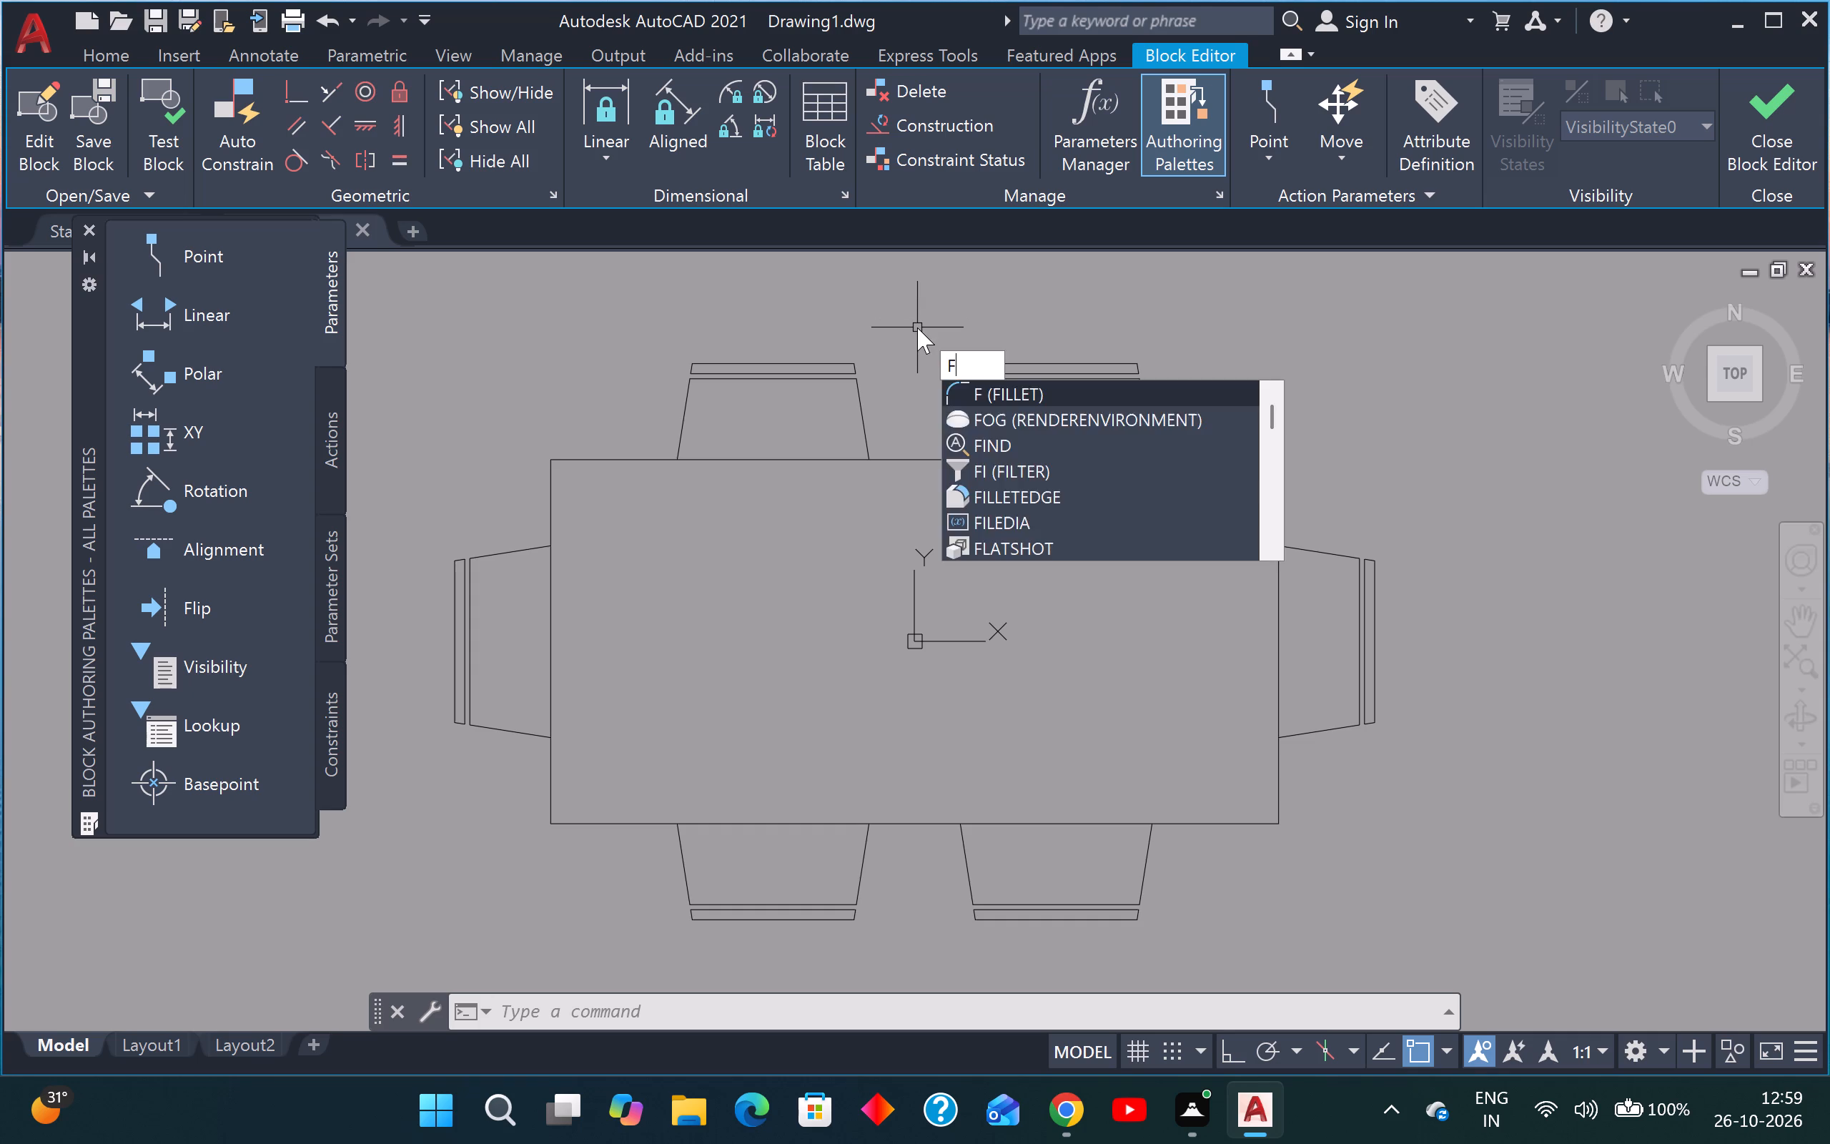
{"action": "key", "text": "space"}
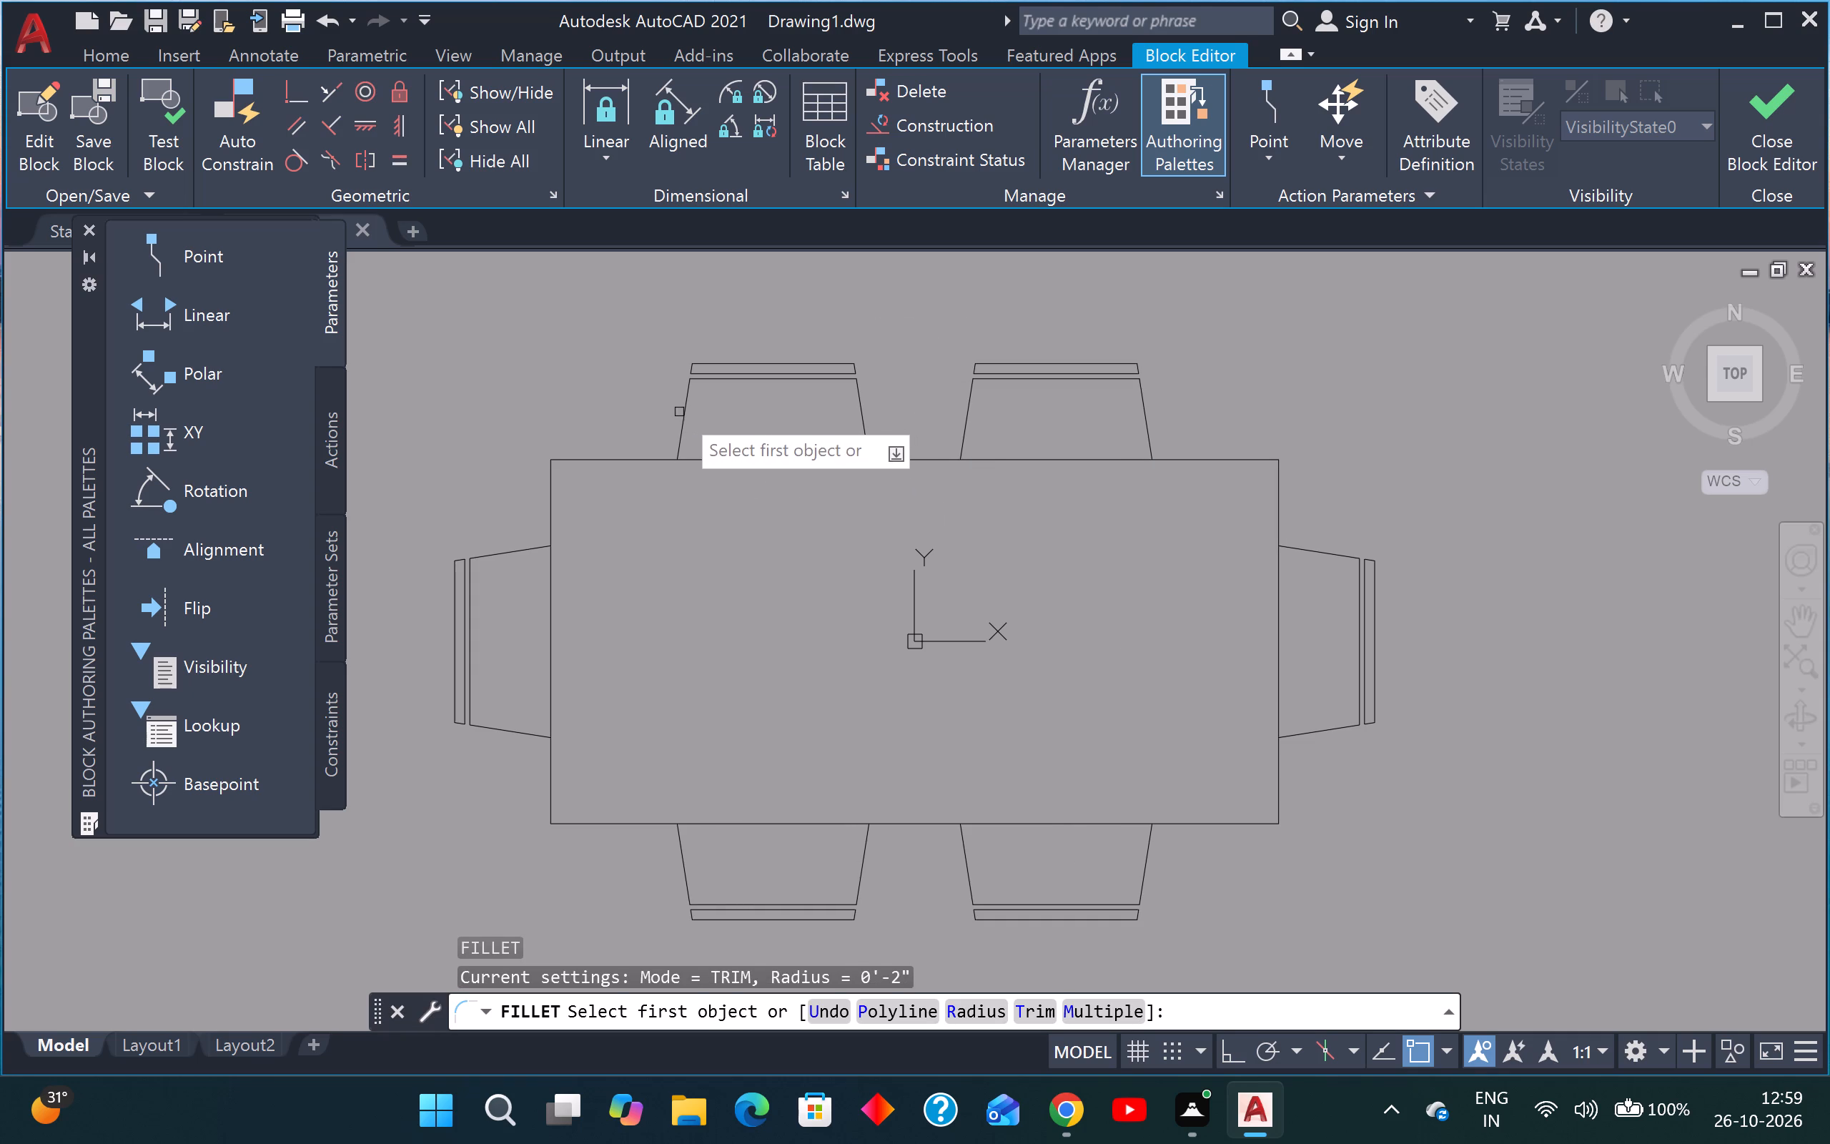
{"action": "left_click", "coordinate": [679, 412]}
{"action": "left_click", "coordinate": [684, 411]}
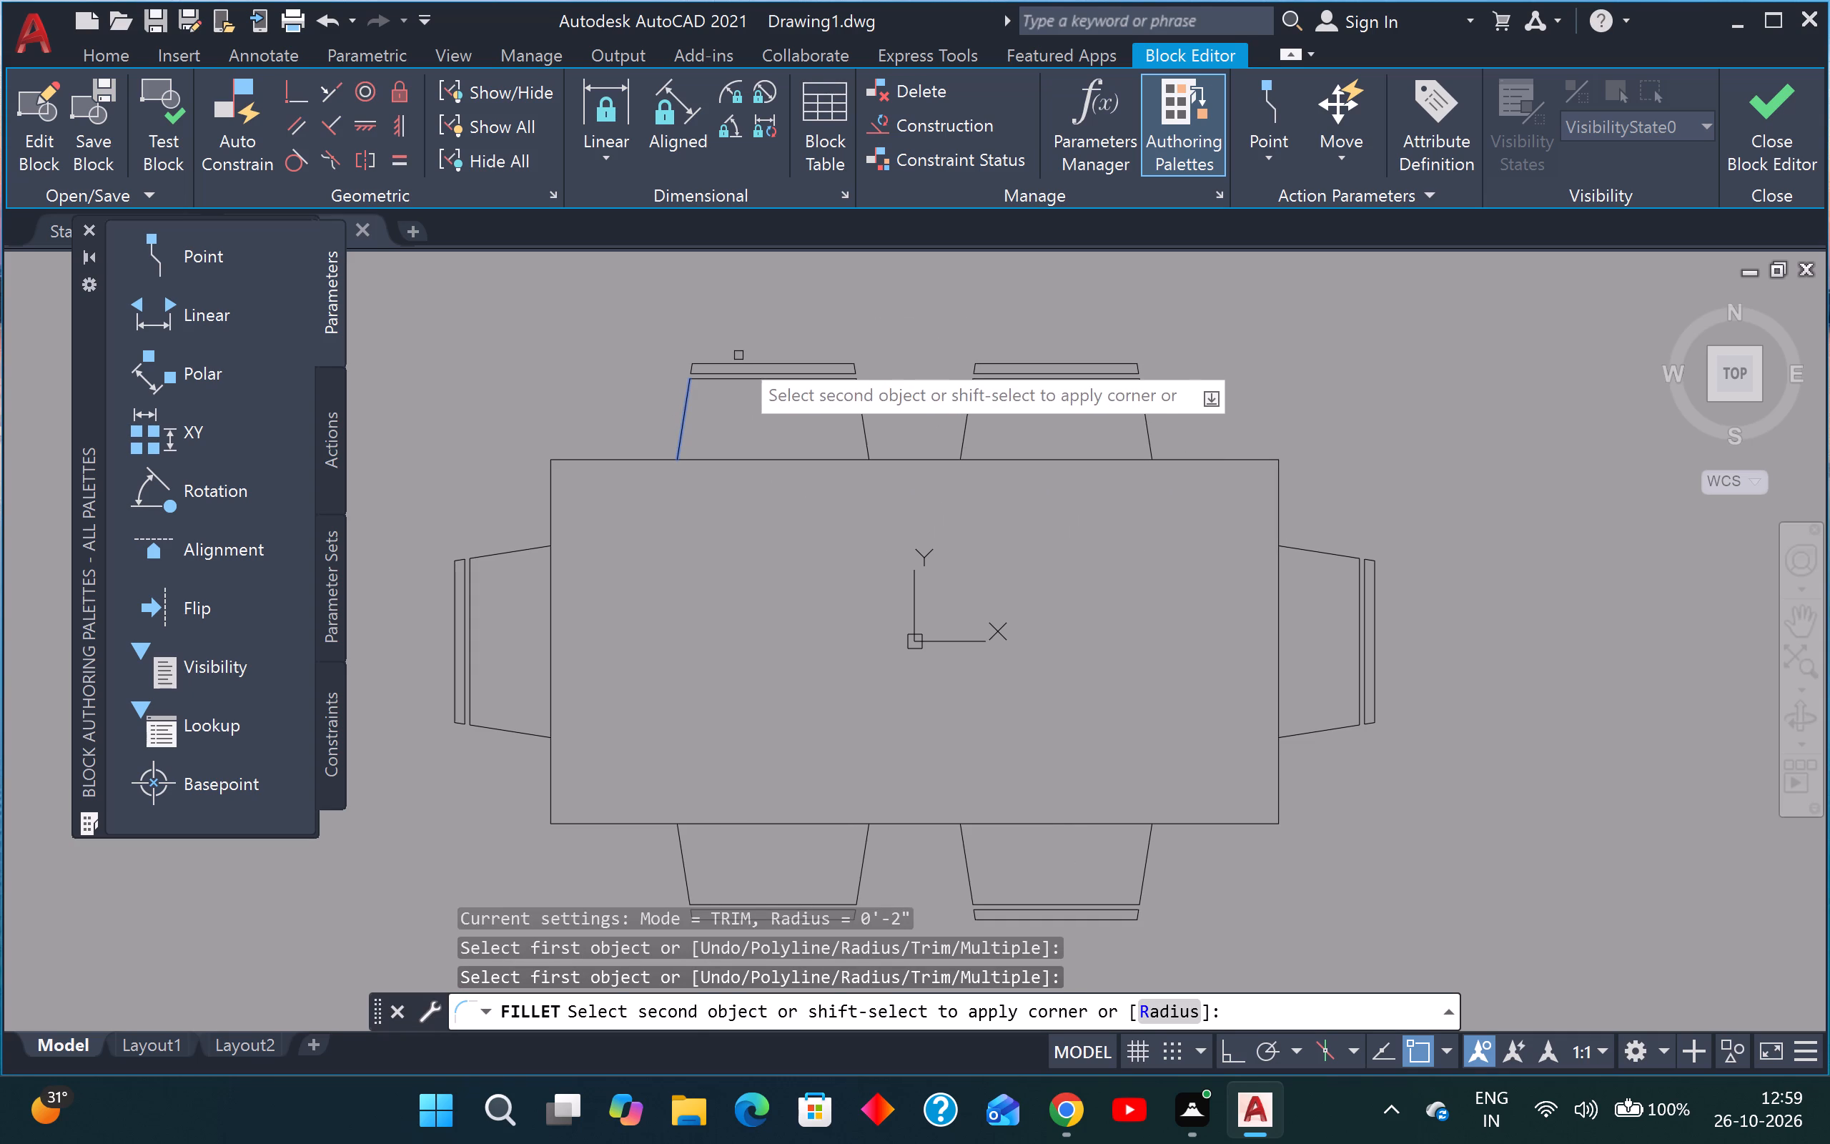
{"action": "scroll", "coordinate": [737, 368], "scroll_direction": "up", "scroll_amount": 3}
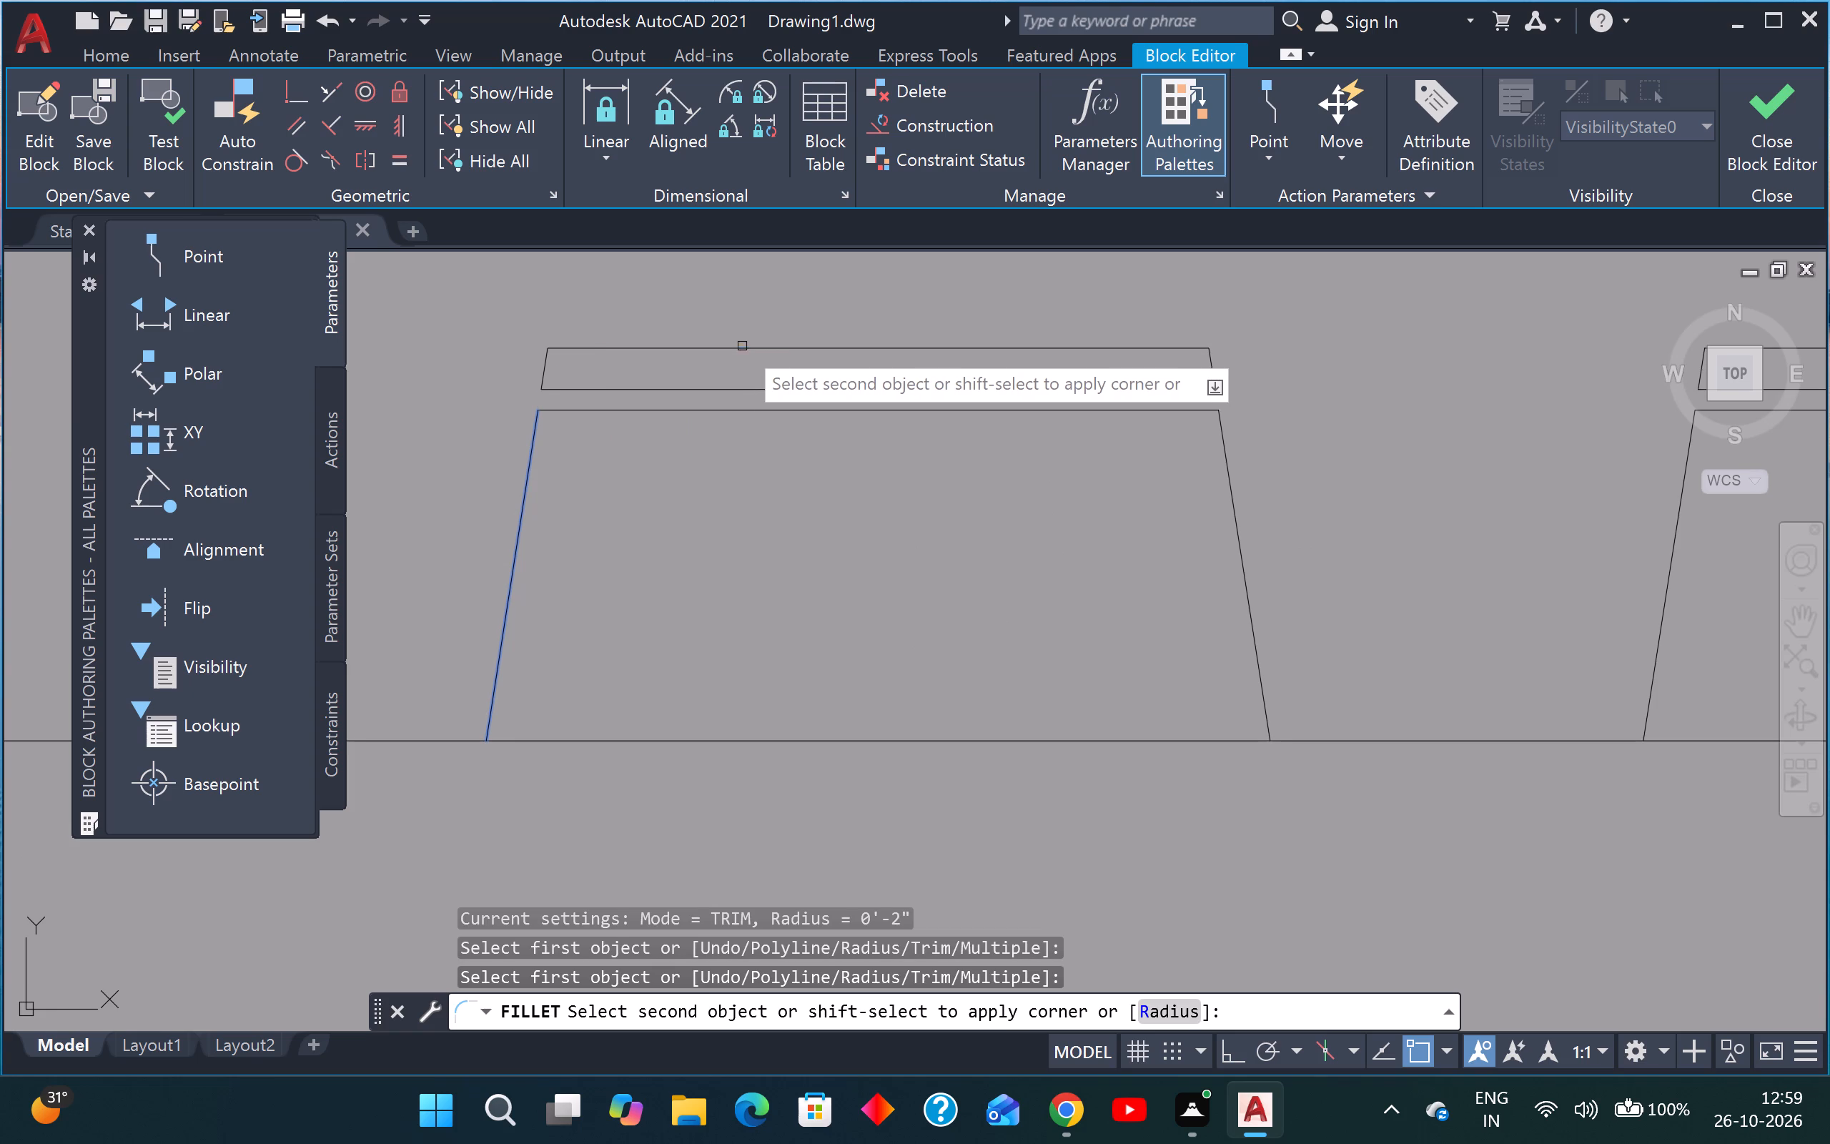
{"action": "left_click", "coordinate": [742, 345]}
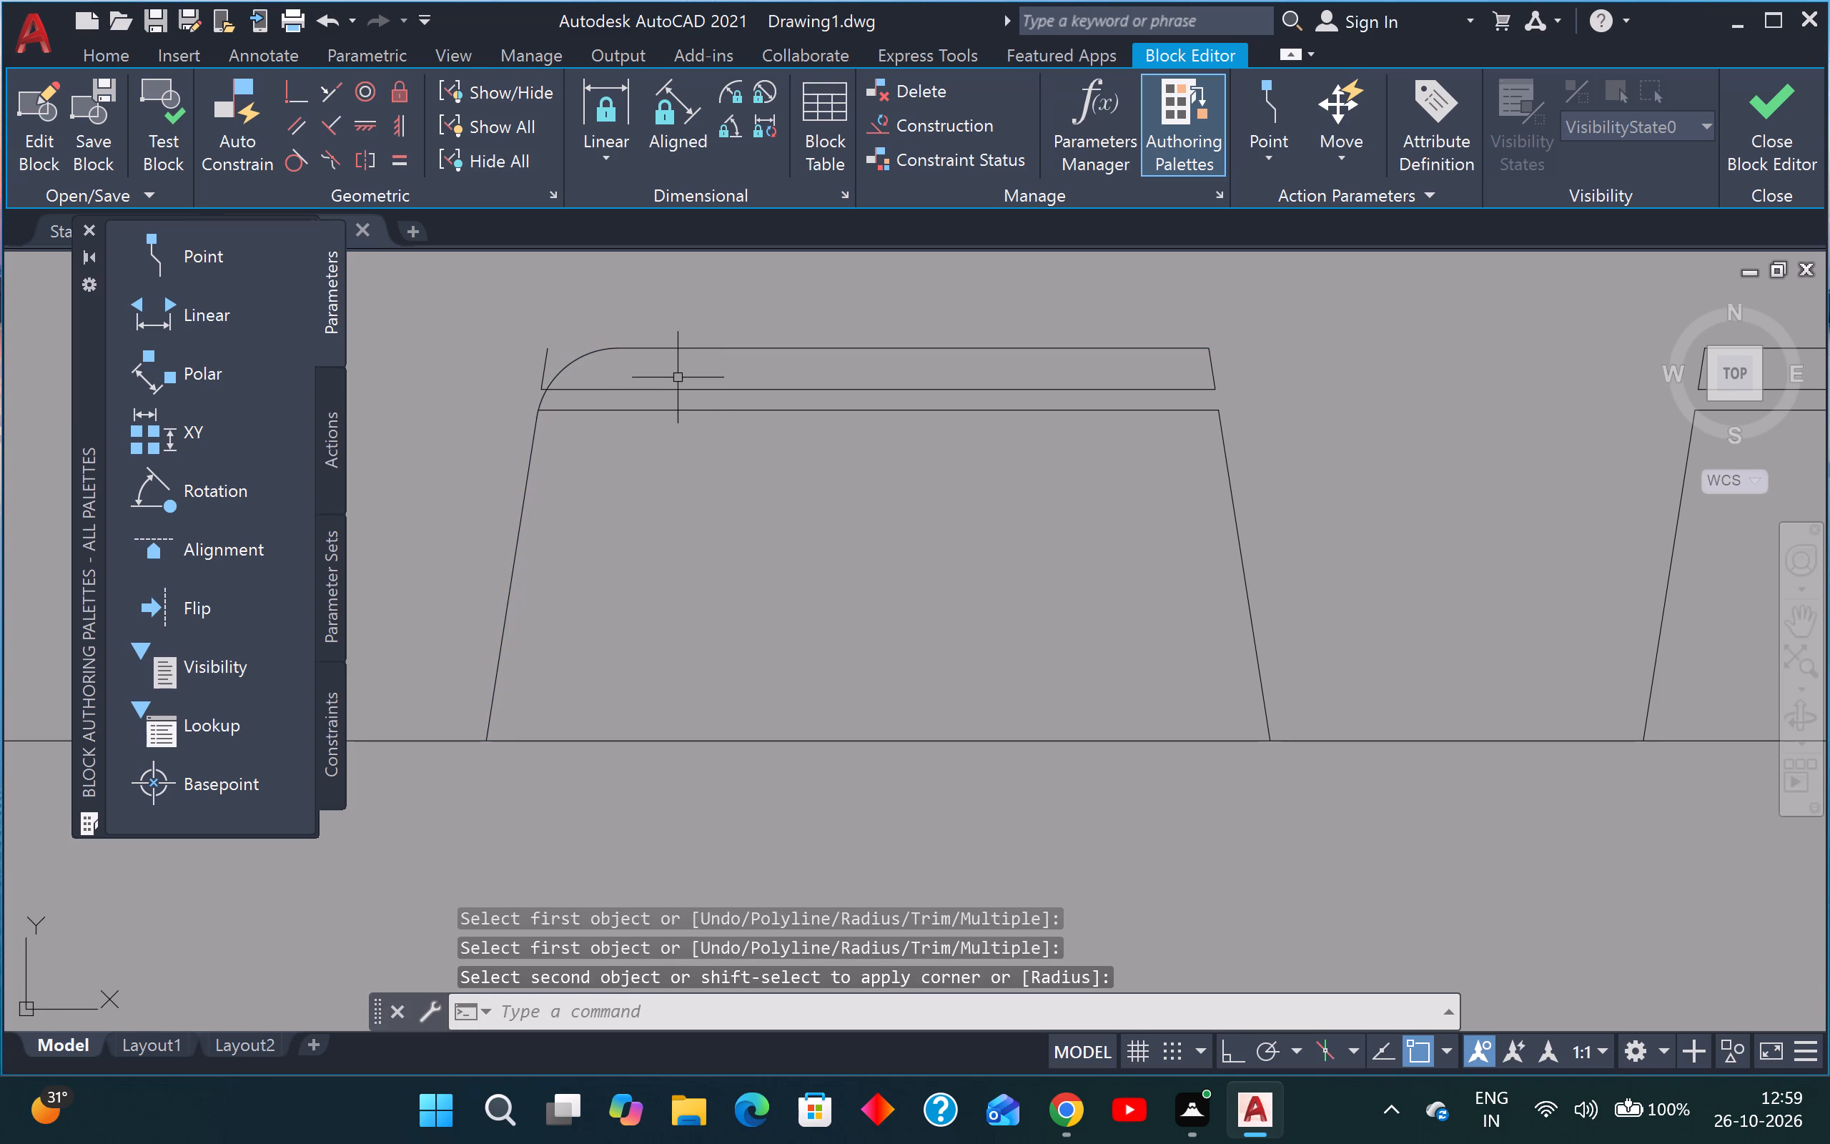
{"action": "key", "text": "space"}
{"action": "left_click", "coordinate": [1235, 519]}
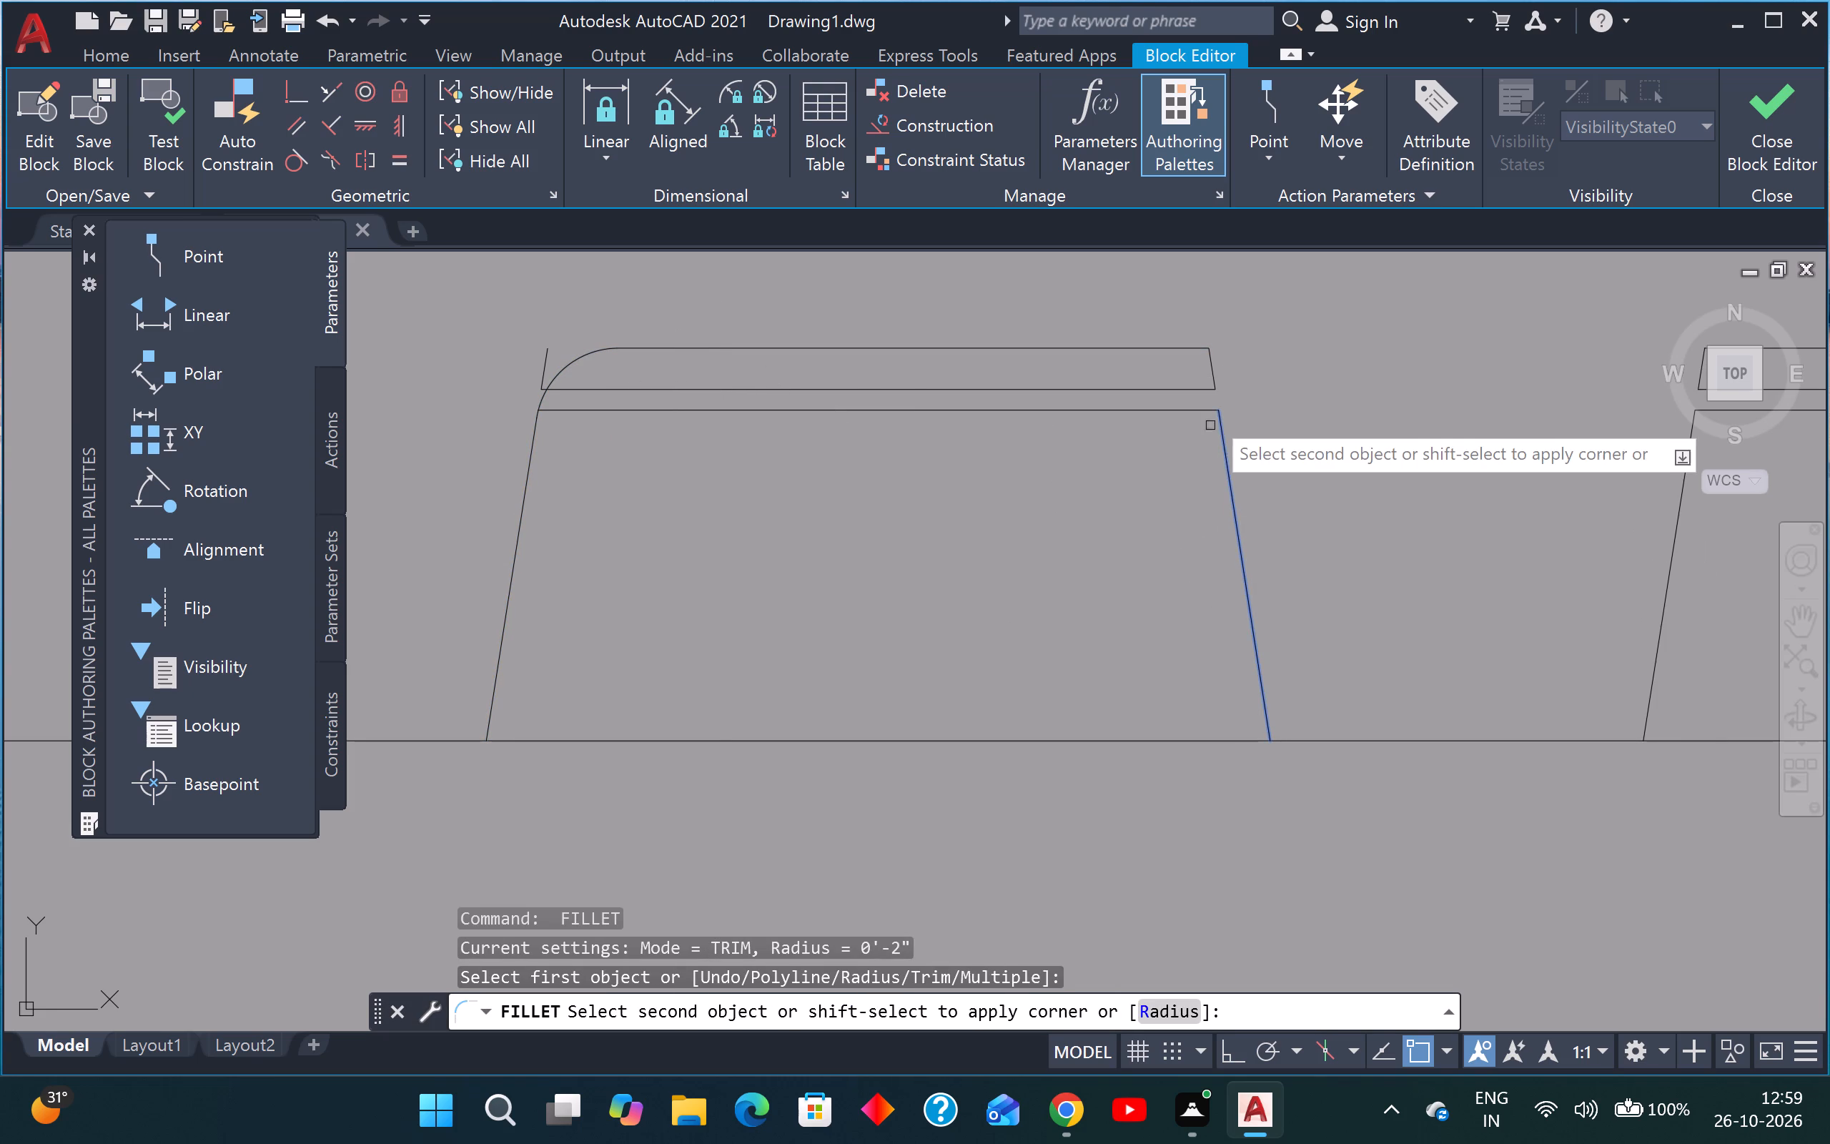
{"action": "key", "text": "space"}
{"action": "key", "text": "space"}
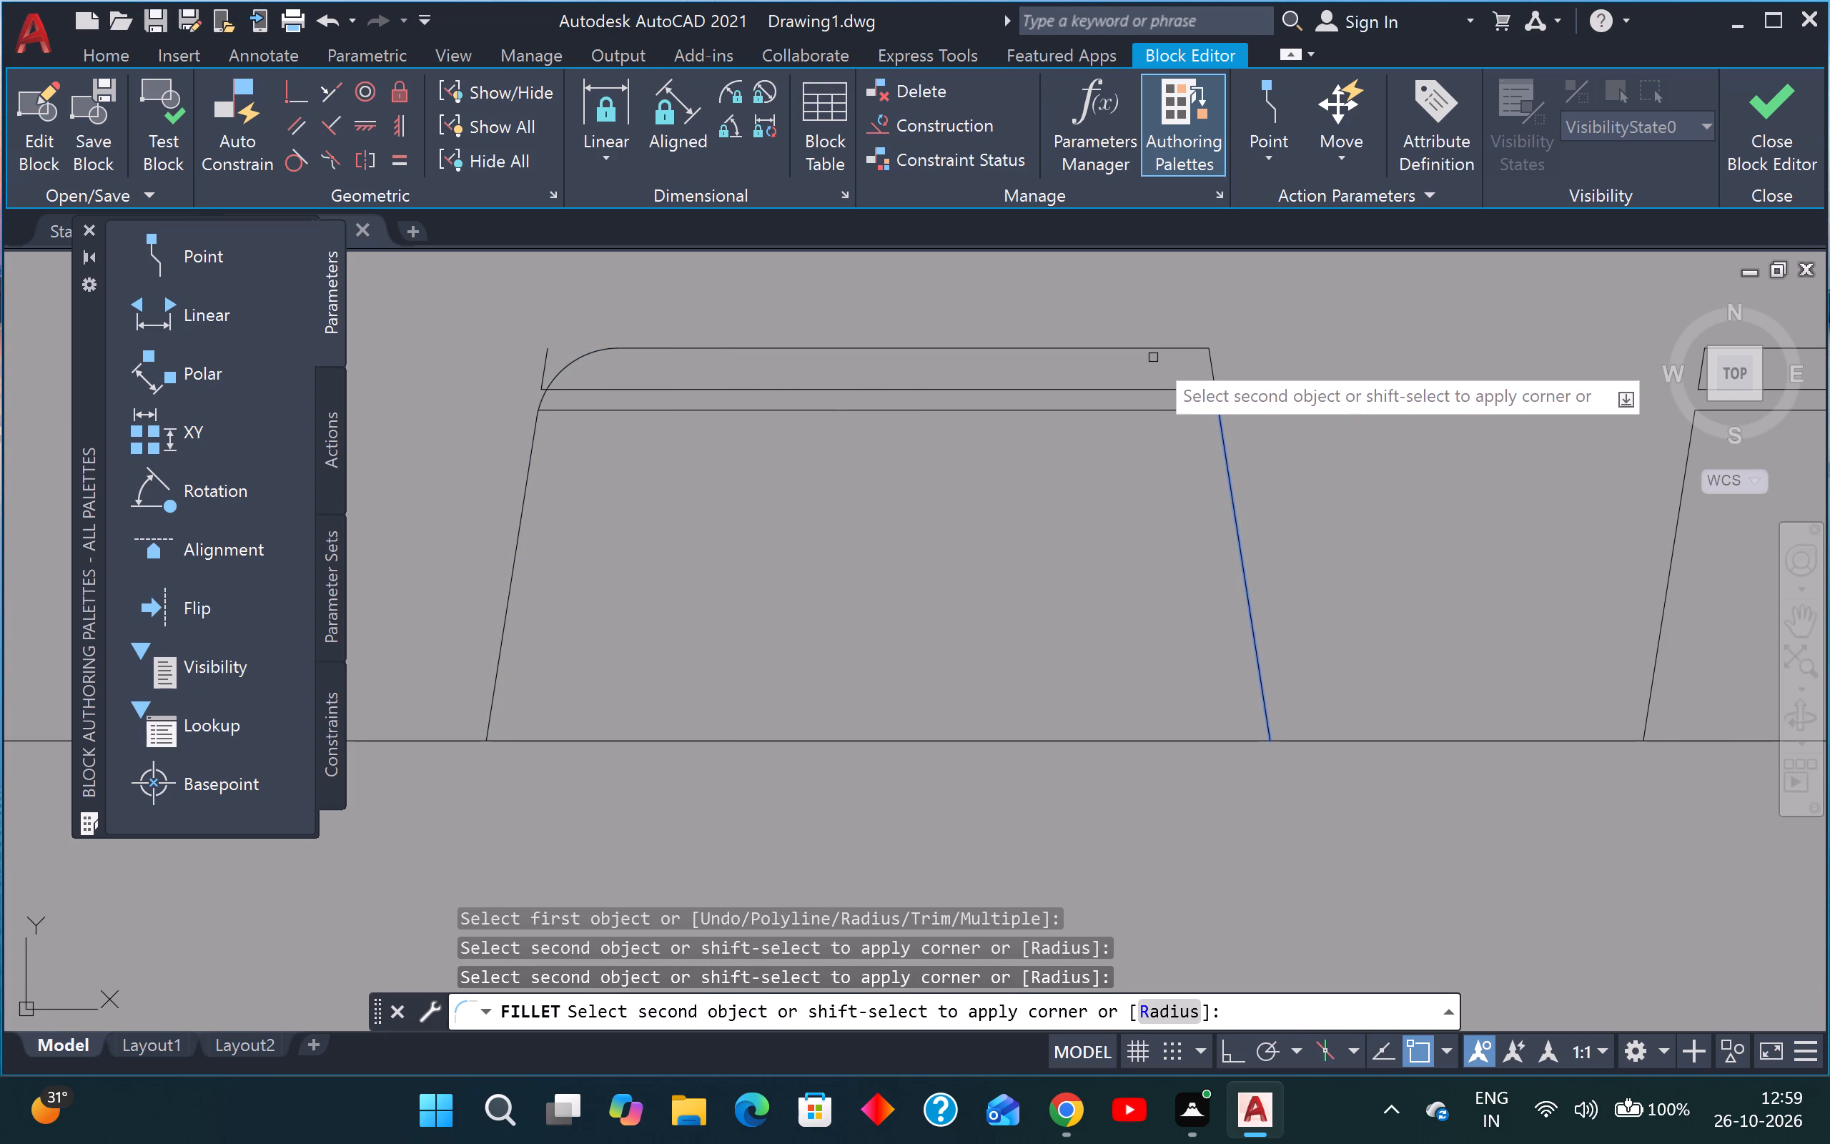
{"action": "left_click", "coordinate": [1152, 350]}
Fillet both outer back corners of the northeast dining chair with a 2" radius, joining its sides to the outer backrest line.
{"action": "scroll", "coordinate": [1192, 438], "scroll_direction": "down", "scroll_amount": 3}
{"action": "scroll", "coordinate": [1356, 409], "scroll_direction": "up", "scroll_amount": 3}
{"action": "key", "text": "space"}
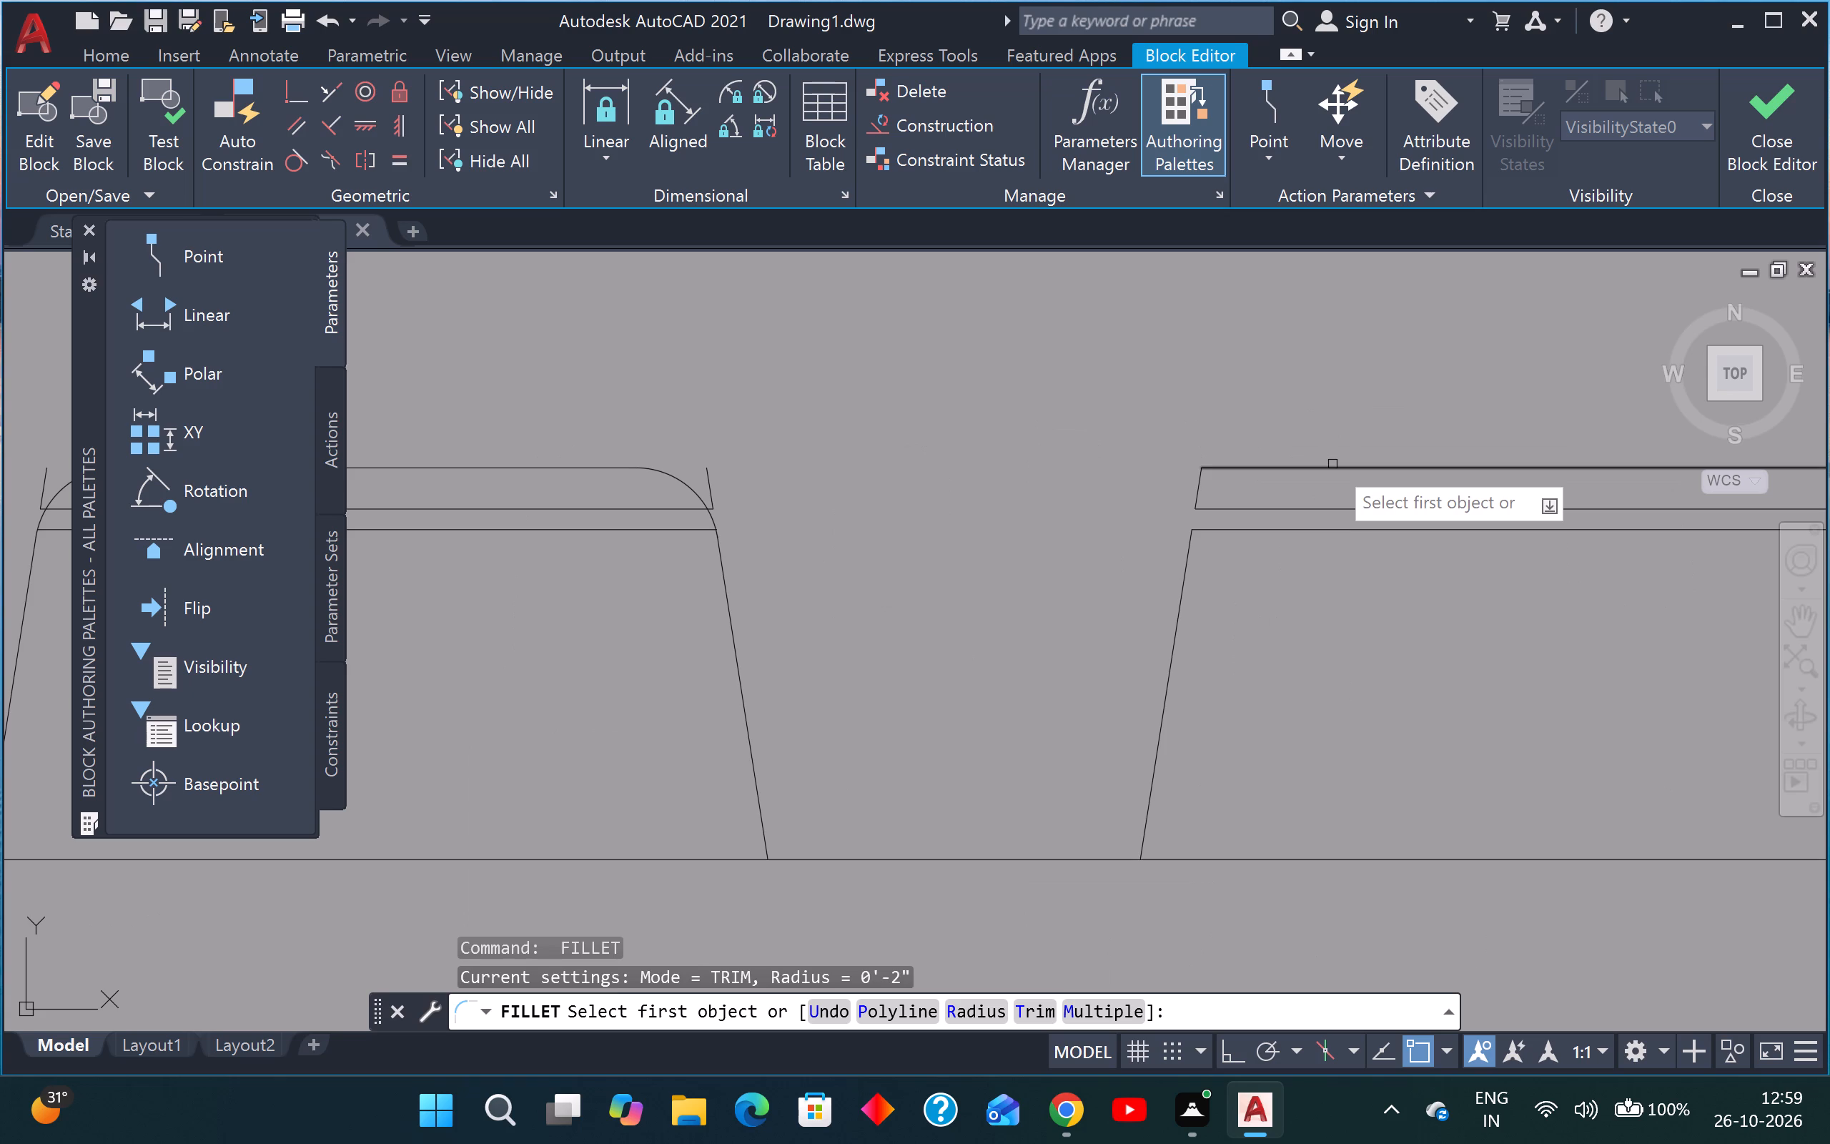
{"action": "left_click", "coordinate": [1332, 463]}
{"action": "left_click", "coordinate": [1282, 466]}
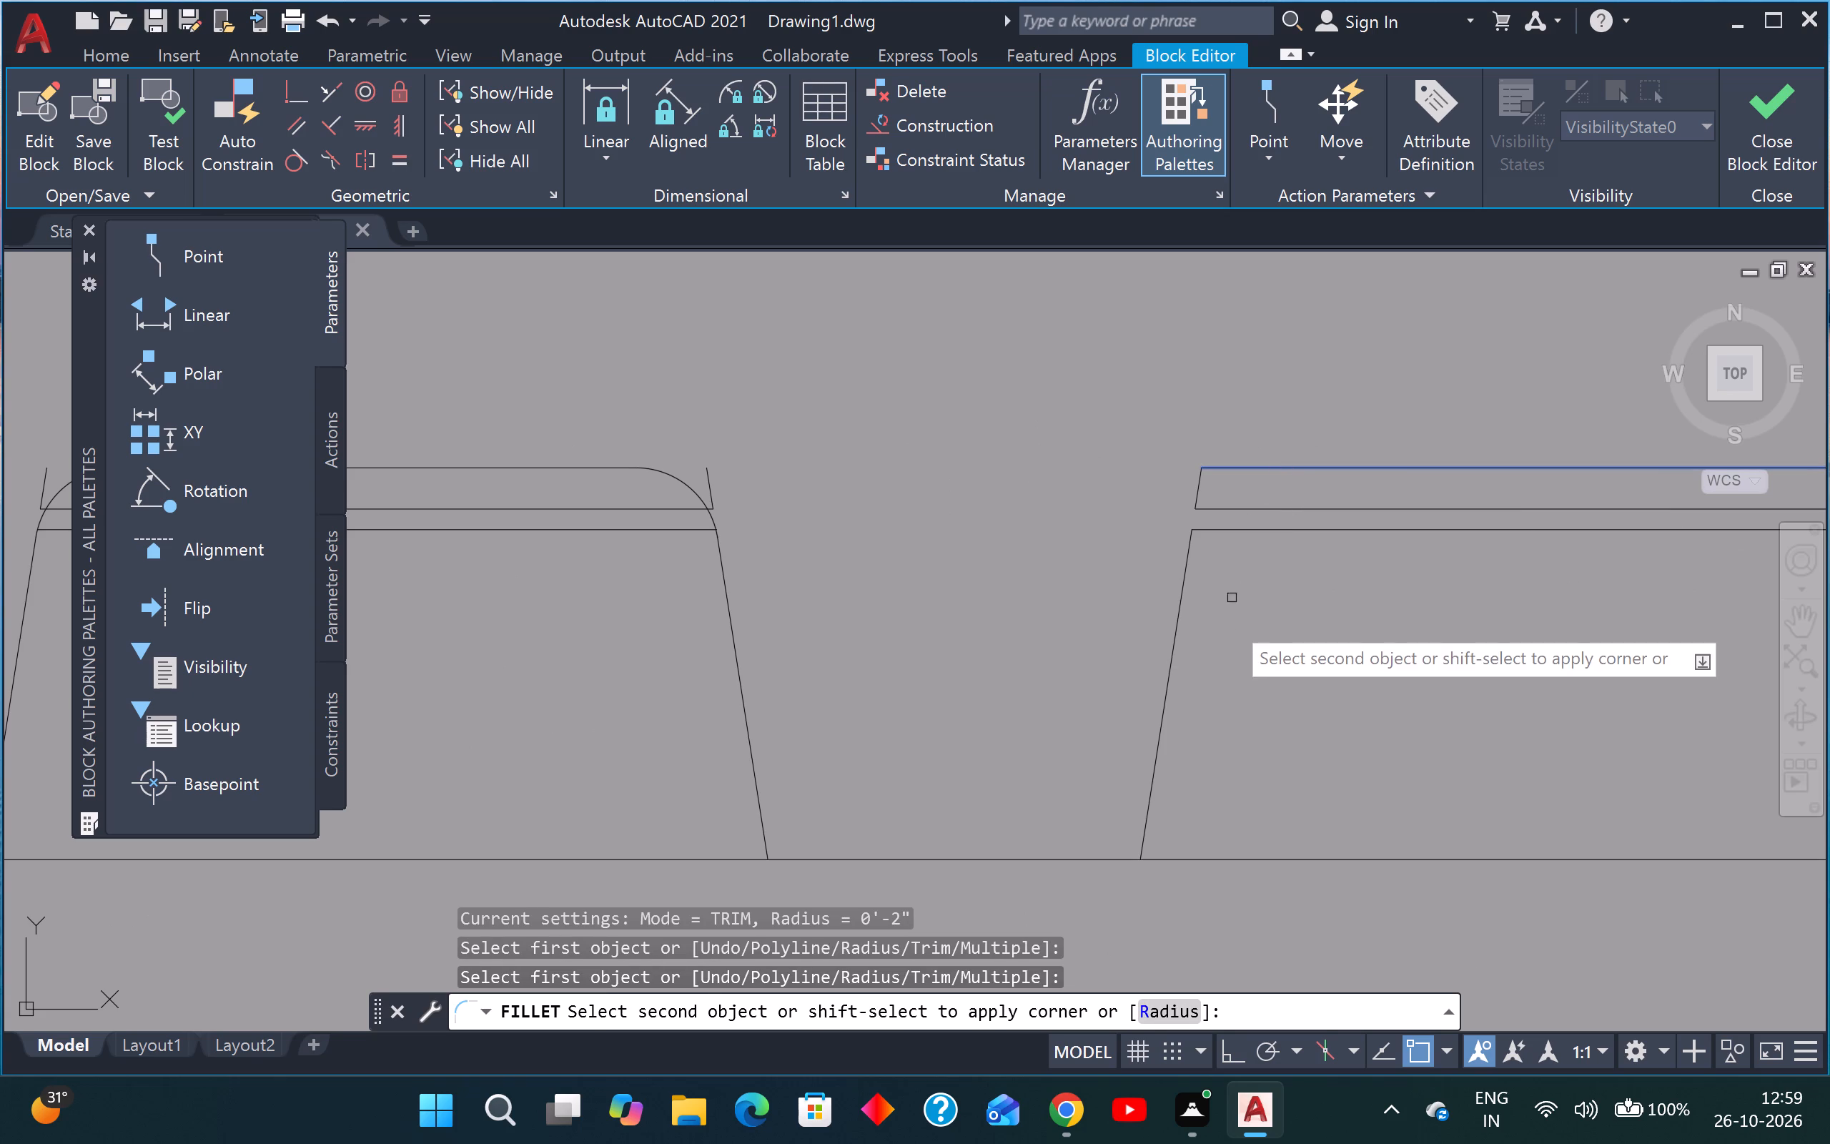
{"action": "left_click", "coordinate": [1183, 594]}
{"action": "scroll", "coordinate": [1183, 593], "scroll_direction": "down", "scroll_amount": 3}
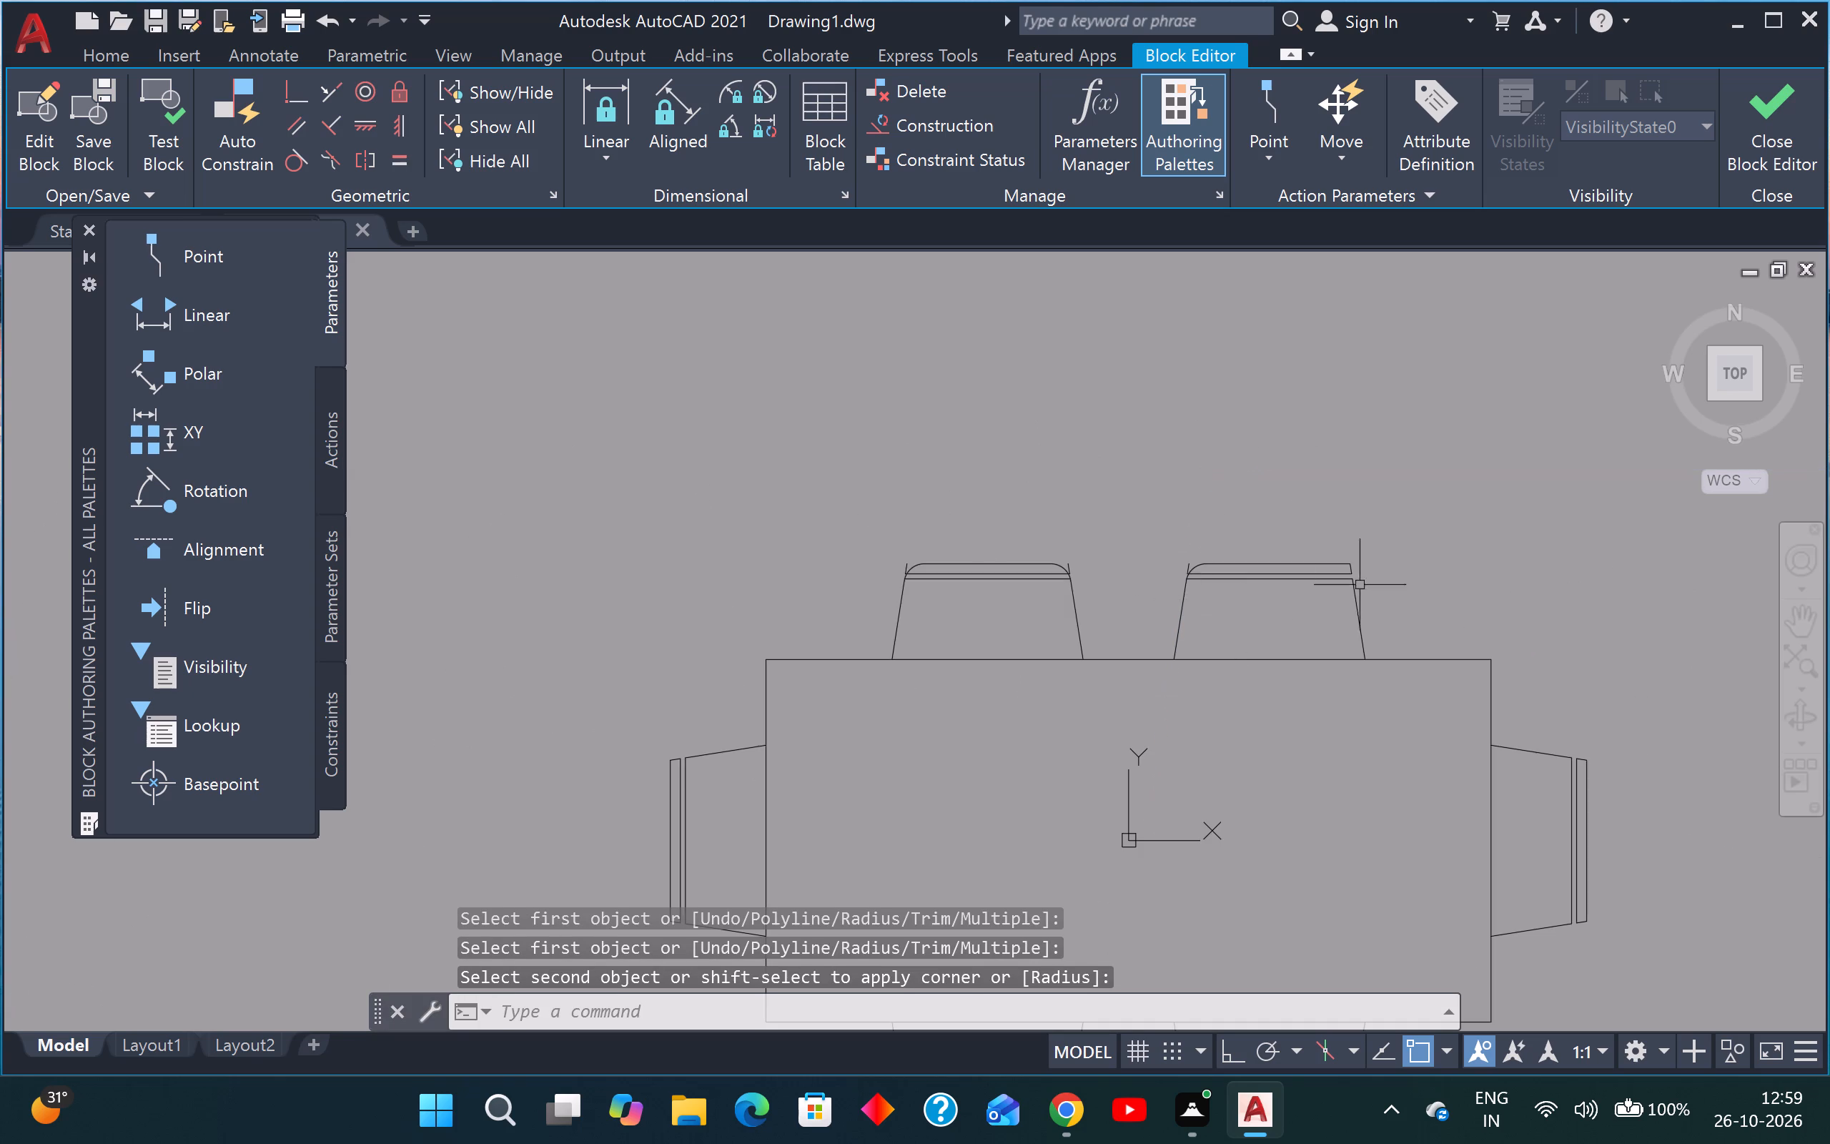
{"action": "scroll", "coordinate": [1390, 572], "scroll_direction": "up", "scroll_amount": 2}
{"action": "key", "text": "space"}
{"action": "left_click", "coordinate": [1220, 546]}
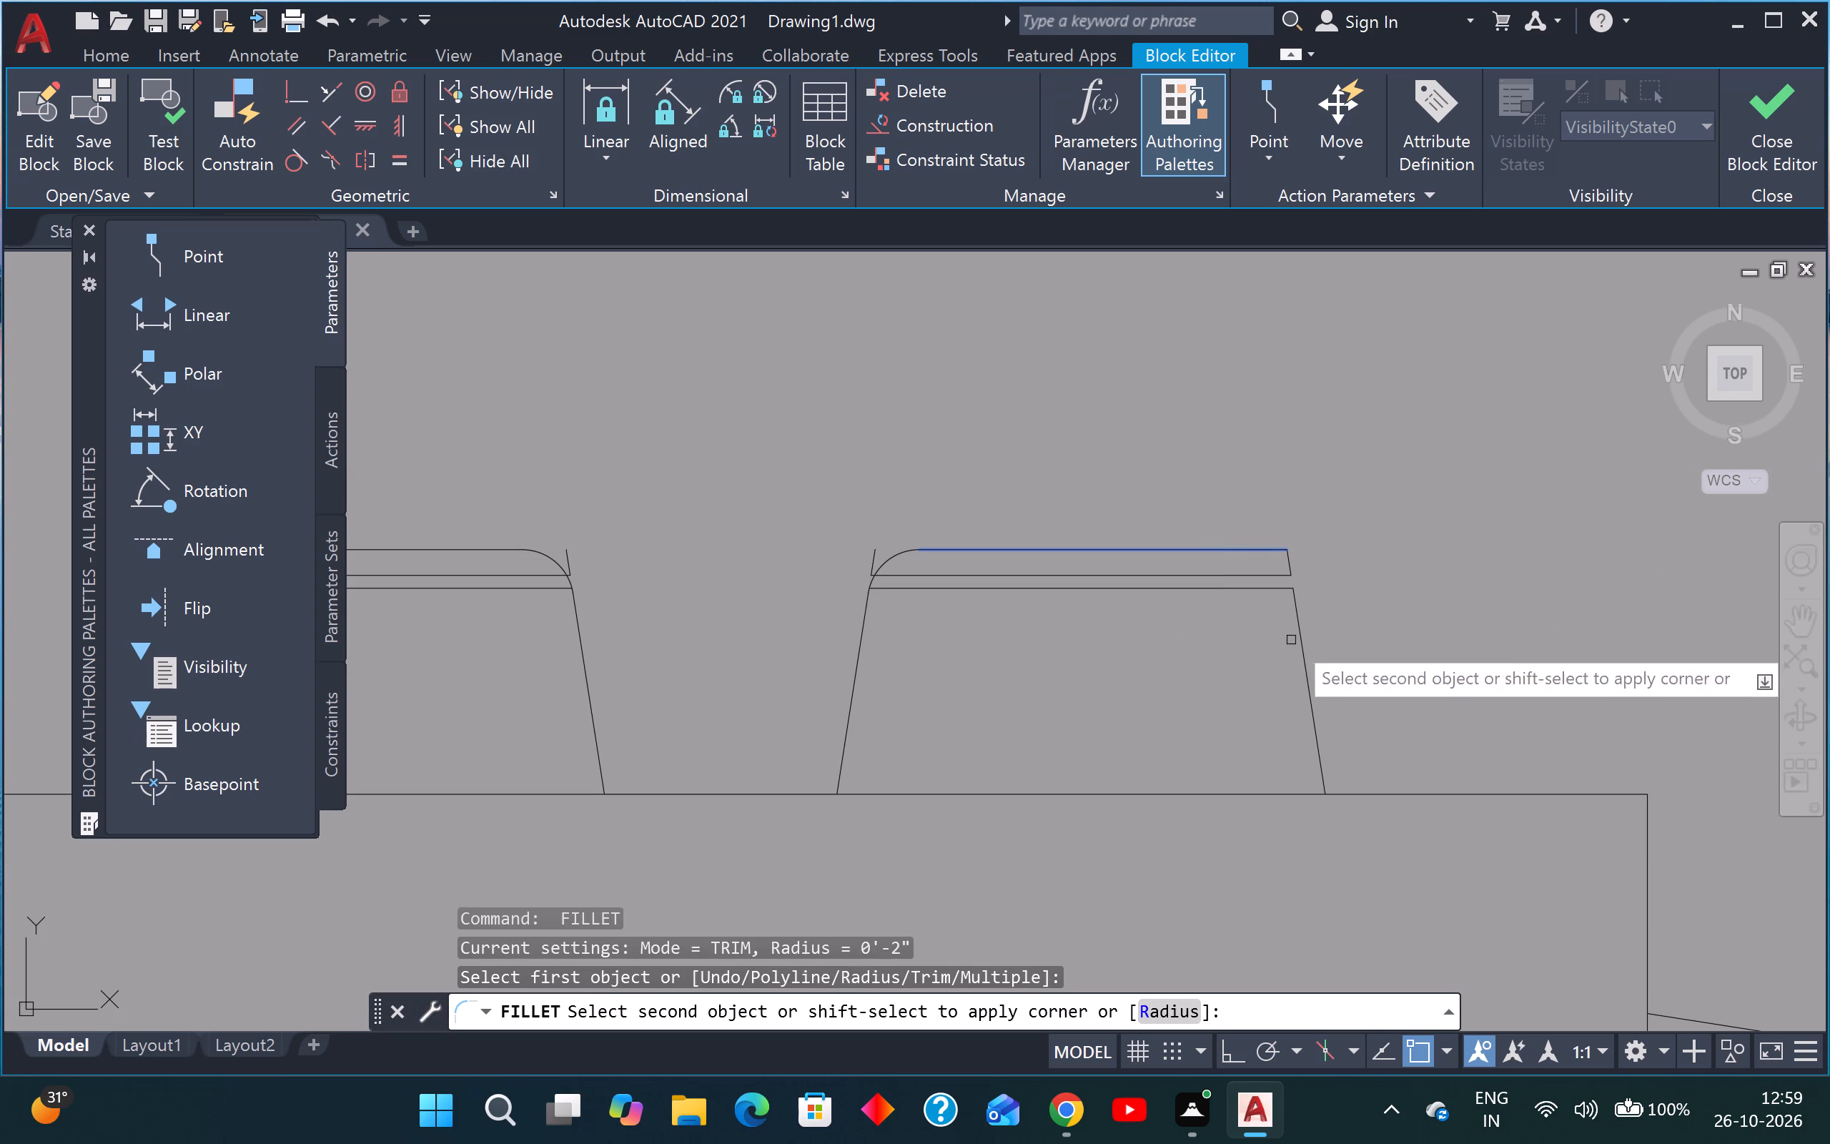
{"action": "left_click", "coordinate": [1297, 636]}
Fillet both outer back corners of the chair at the table's east end with a 2" radius.
{"action": "scroll", "coordinate": [1315, 628], "scroll_direction": "down", "scroll_amount": 5}
{"action": "scroll", "coordinate": [1368, 661], "scroll_direction": "up", "scroll_amount": 3}
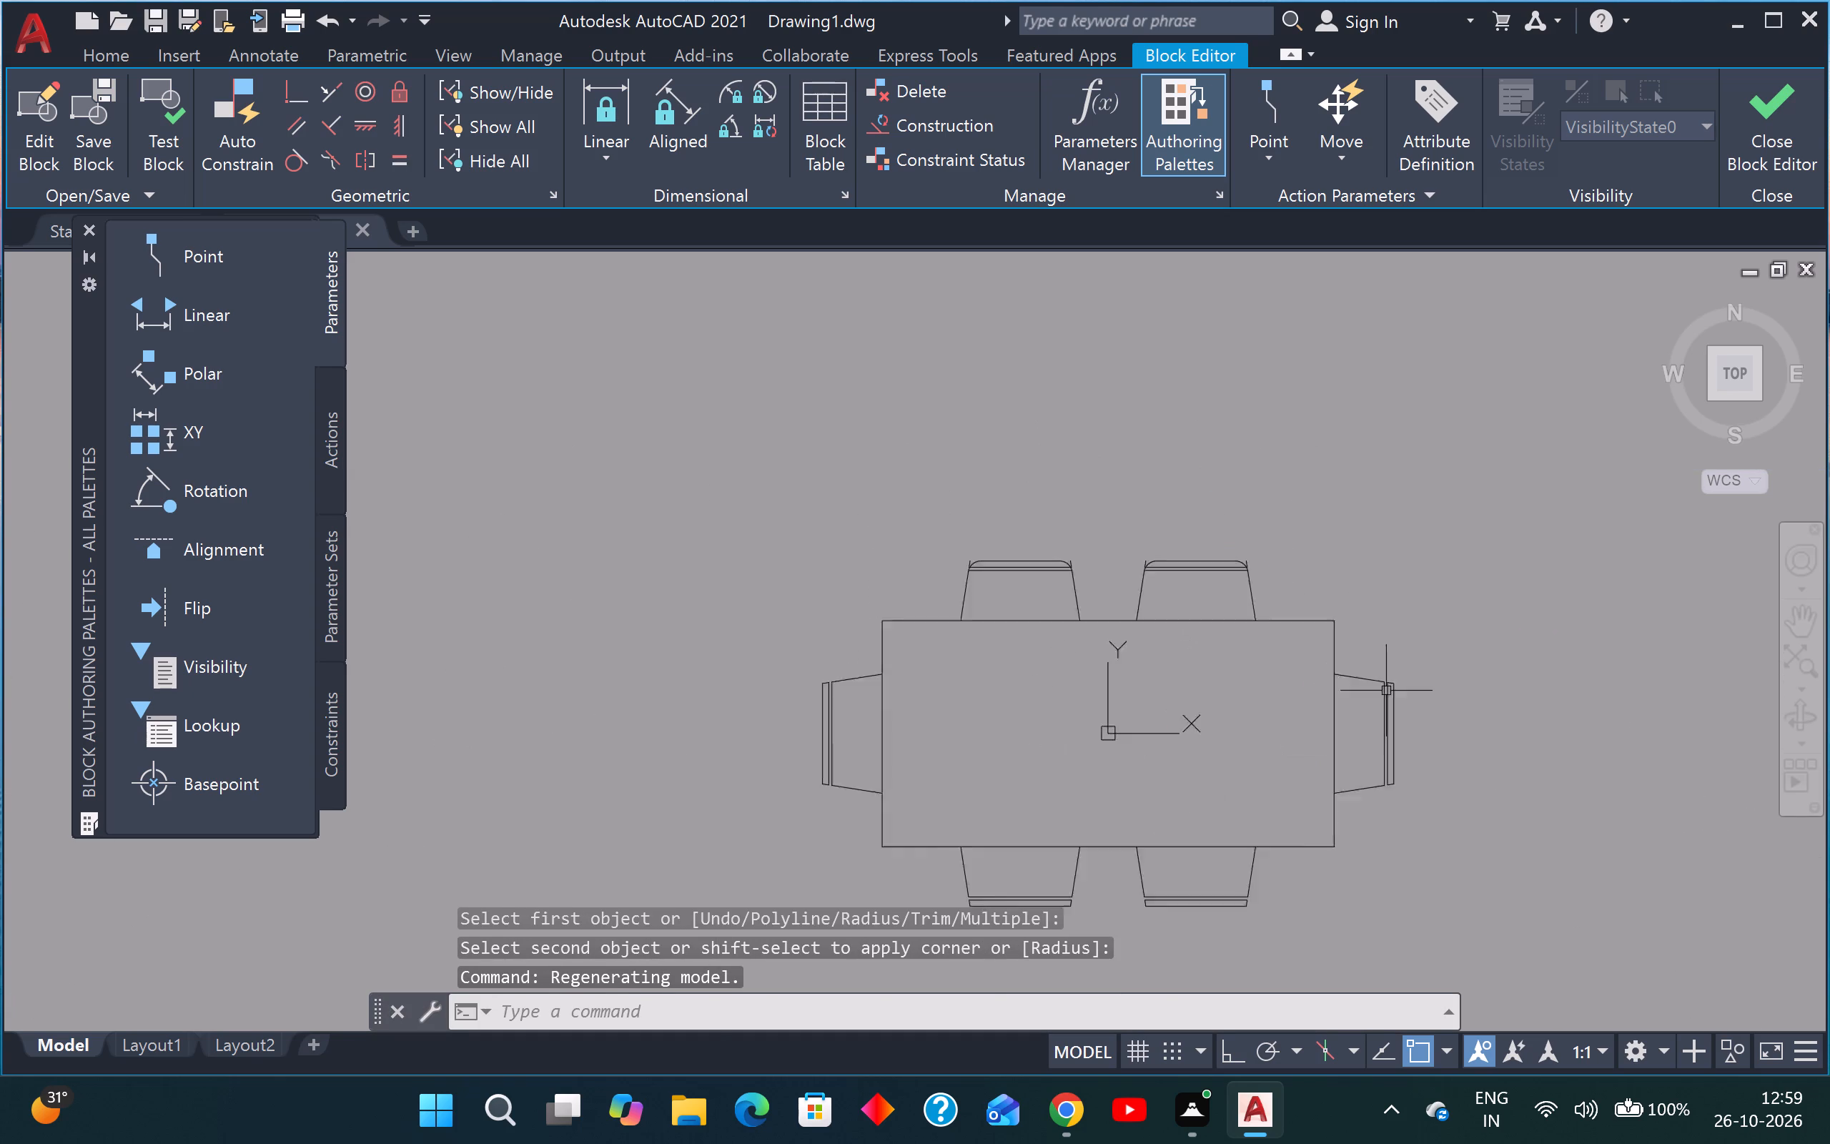
{"action": "key", "text": "space"}
{"action": "left_click", "coordinate": [1380, 677]}
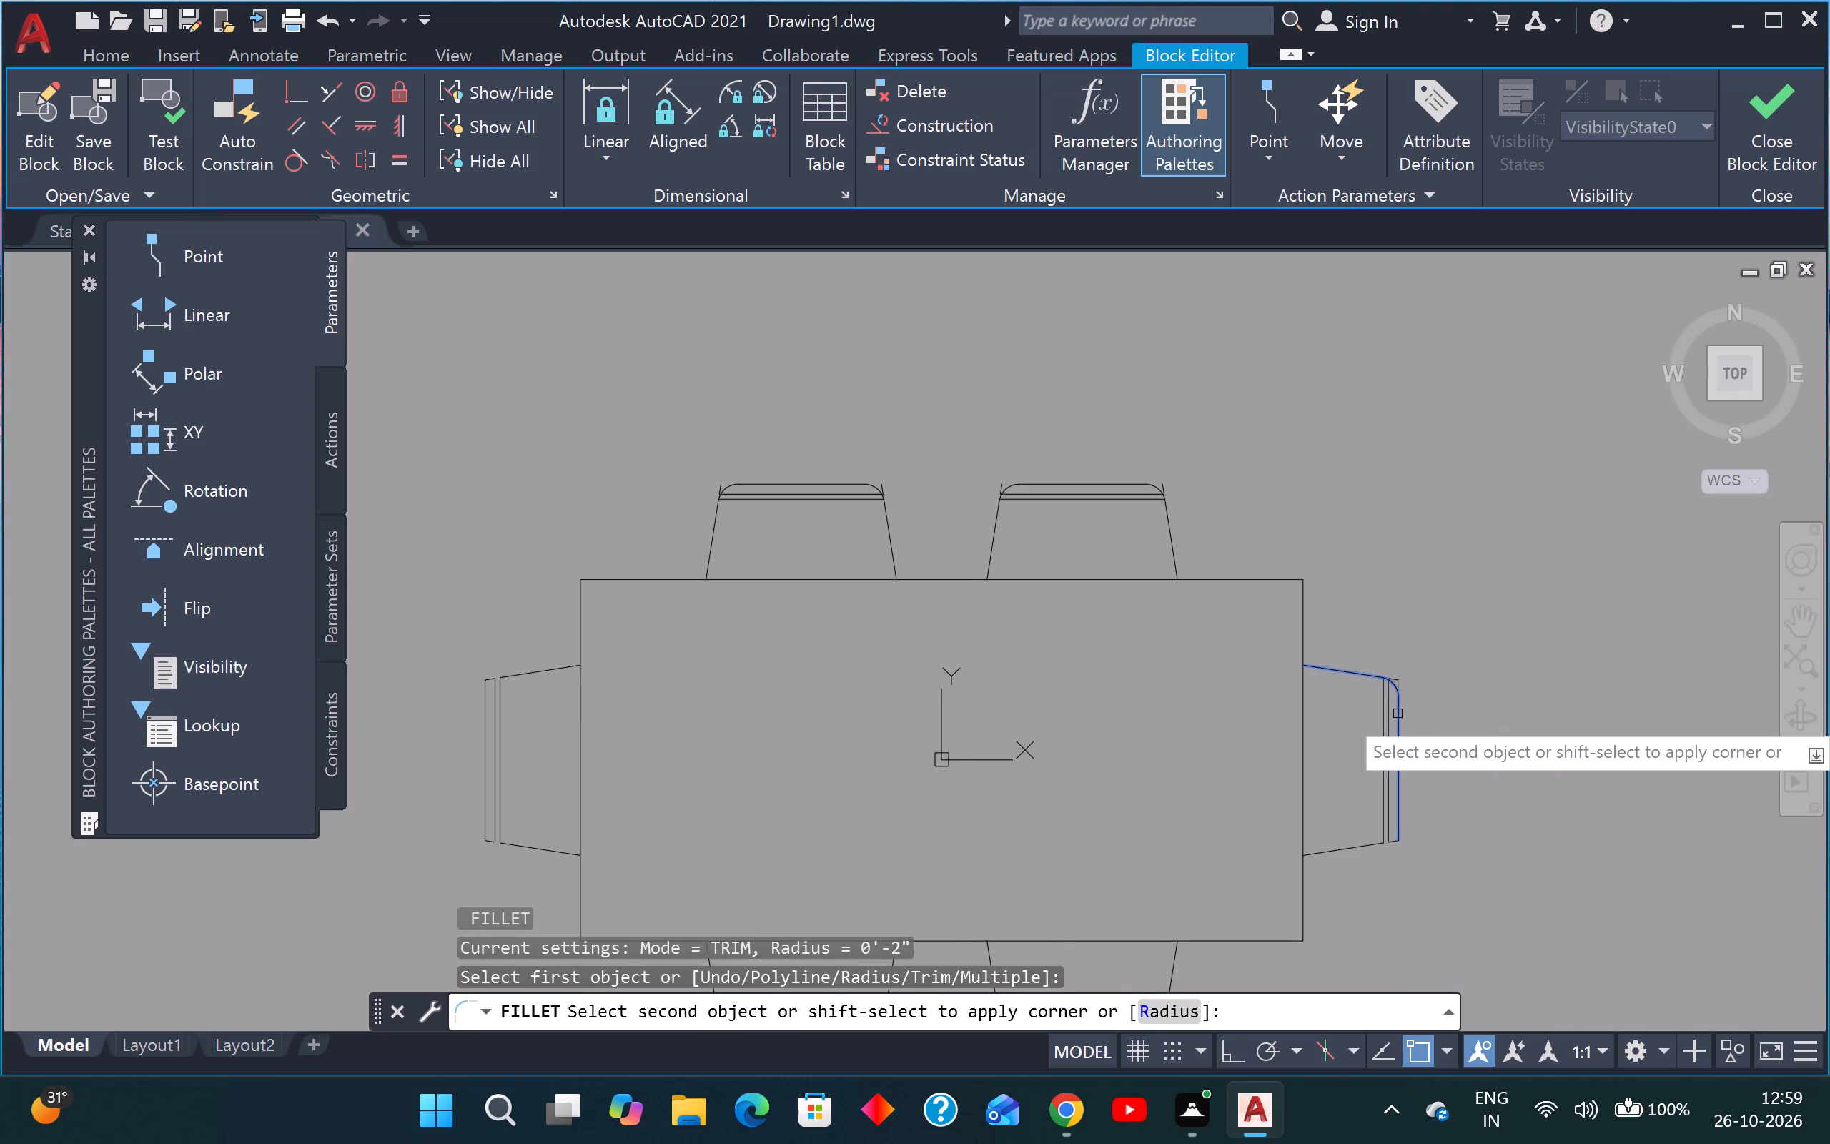
{"action": "left_click", "coordinate": [1398, 712]}
{"action": "scroll", "coordinate": [1396, 709], "scroll_direction": "down", "scroll_amount": 5}
{"action": "scroll", "coordinate": [1394, 734], "scroll_direction": "up", "scroll_amount": 5}
{"action": "scroll", "coordinate": [1302, 800], "scroll_direction": "up", "scroll_amount": 3}
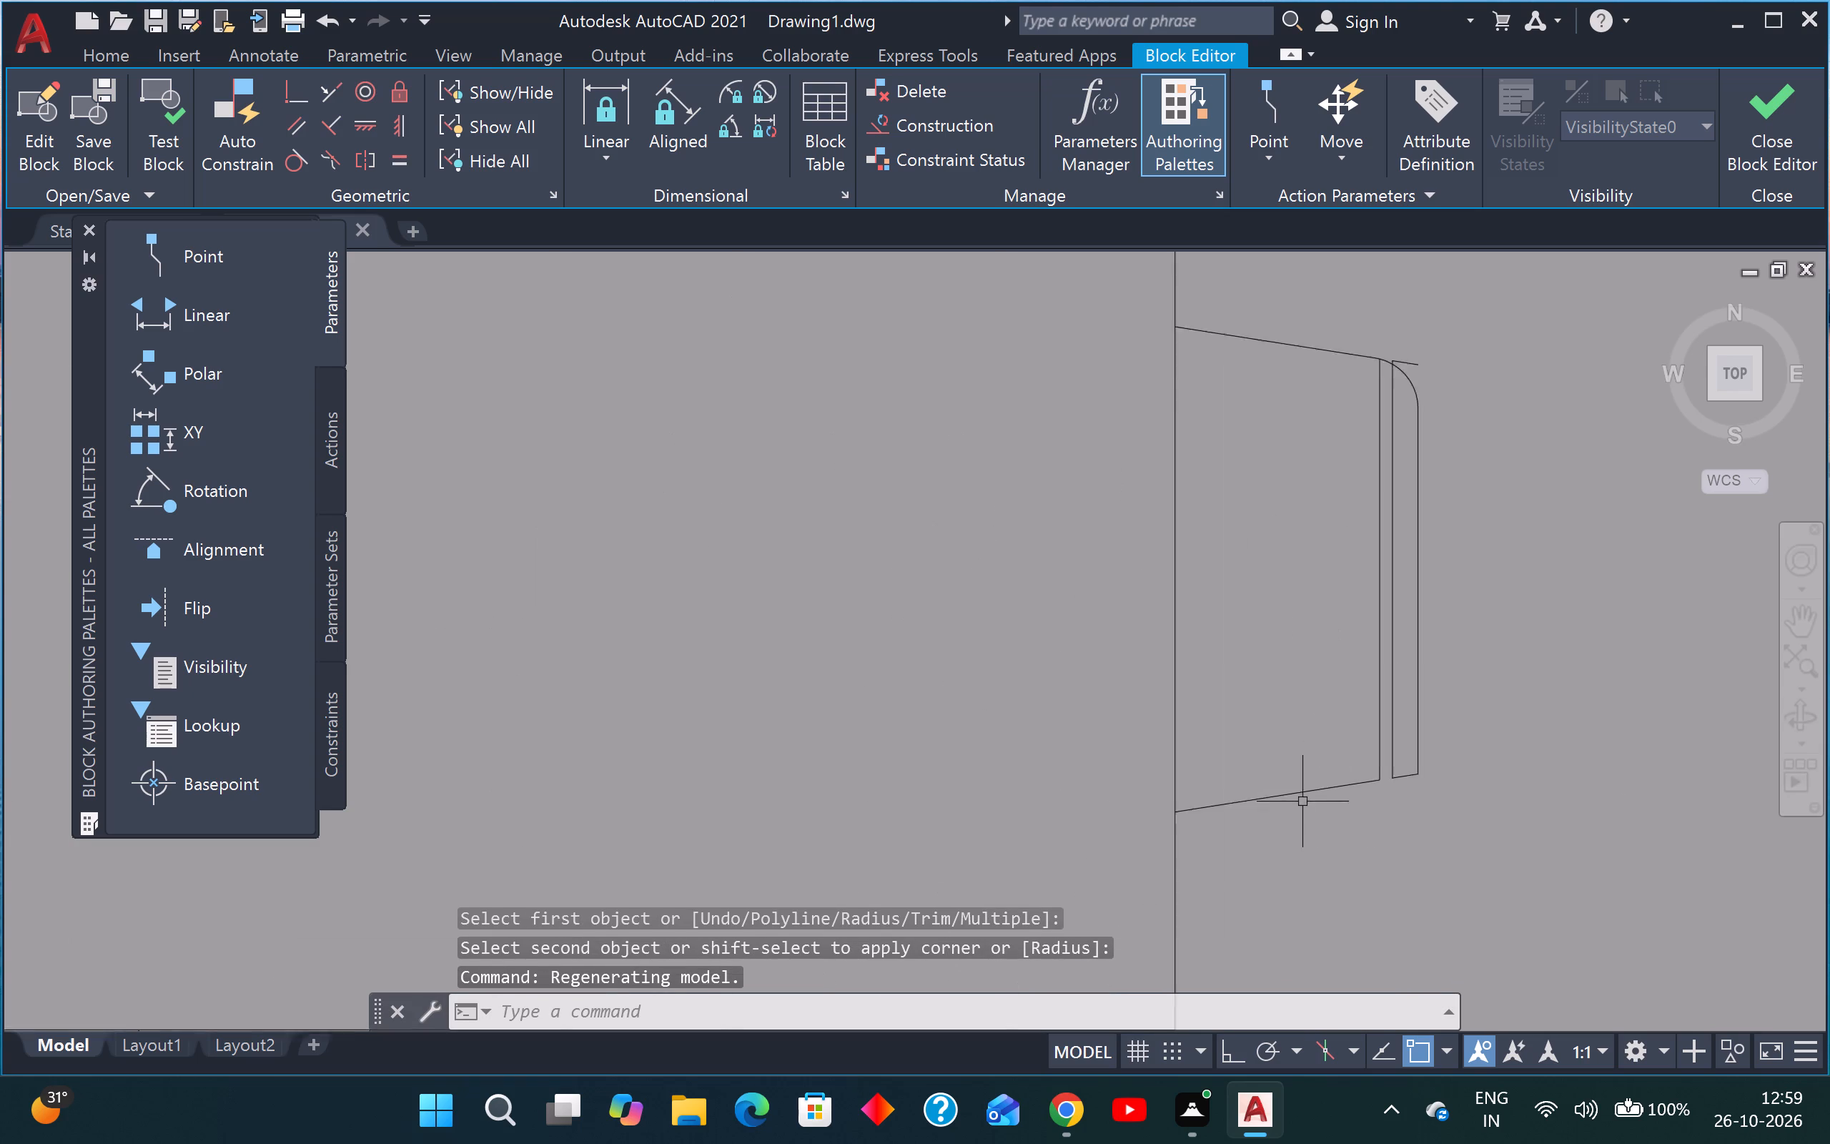
{"action": "key", "text": "space"}
{"action": "left_click", "coordinate": [1290, 789]}
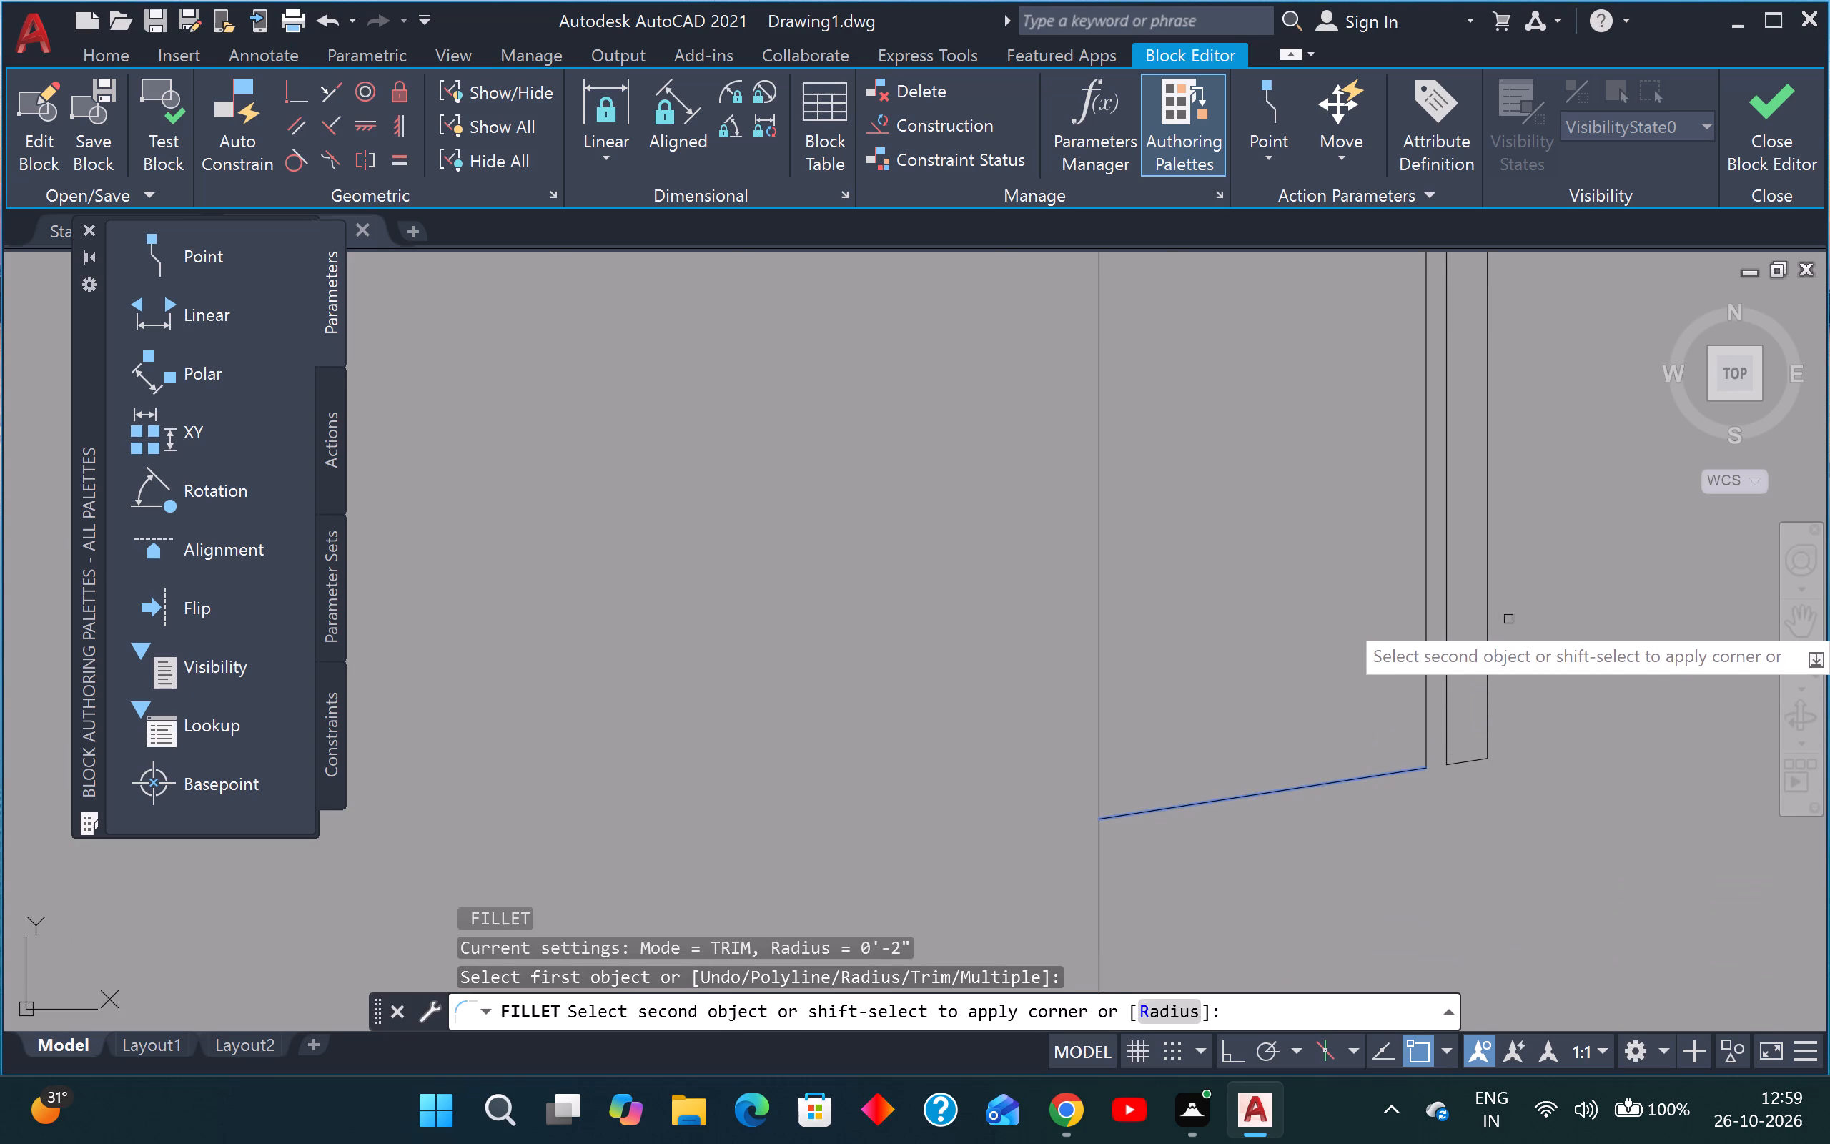
{"action": "left_click", "coordinate": [1483, 611]}
{"action": "left_click", "coordinate": [1490, 621]}
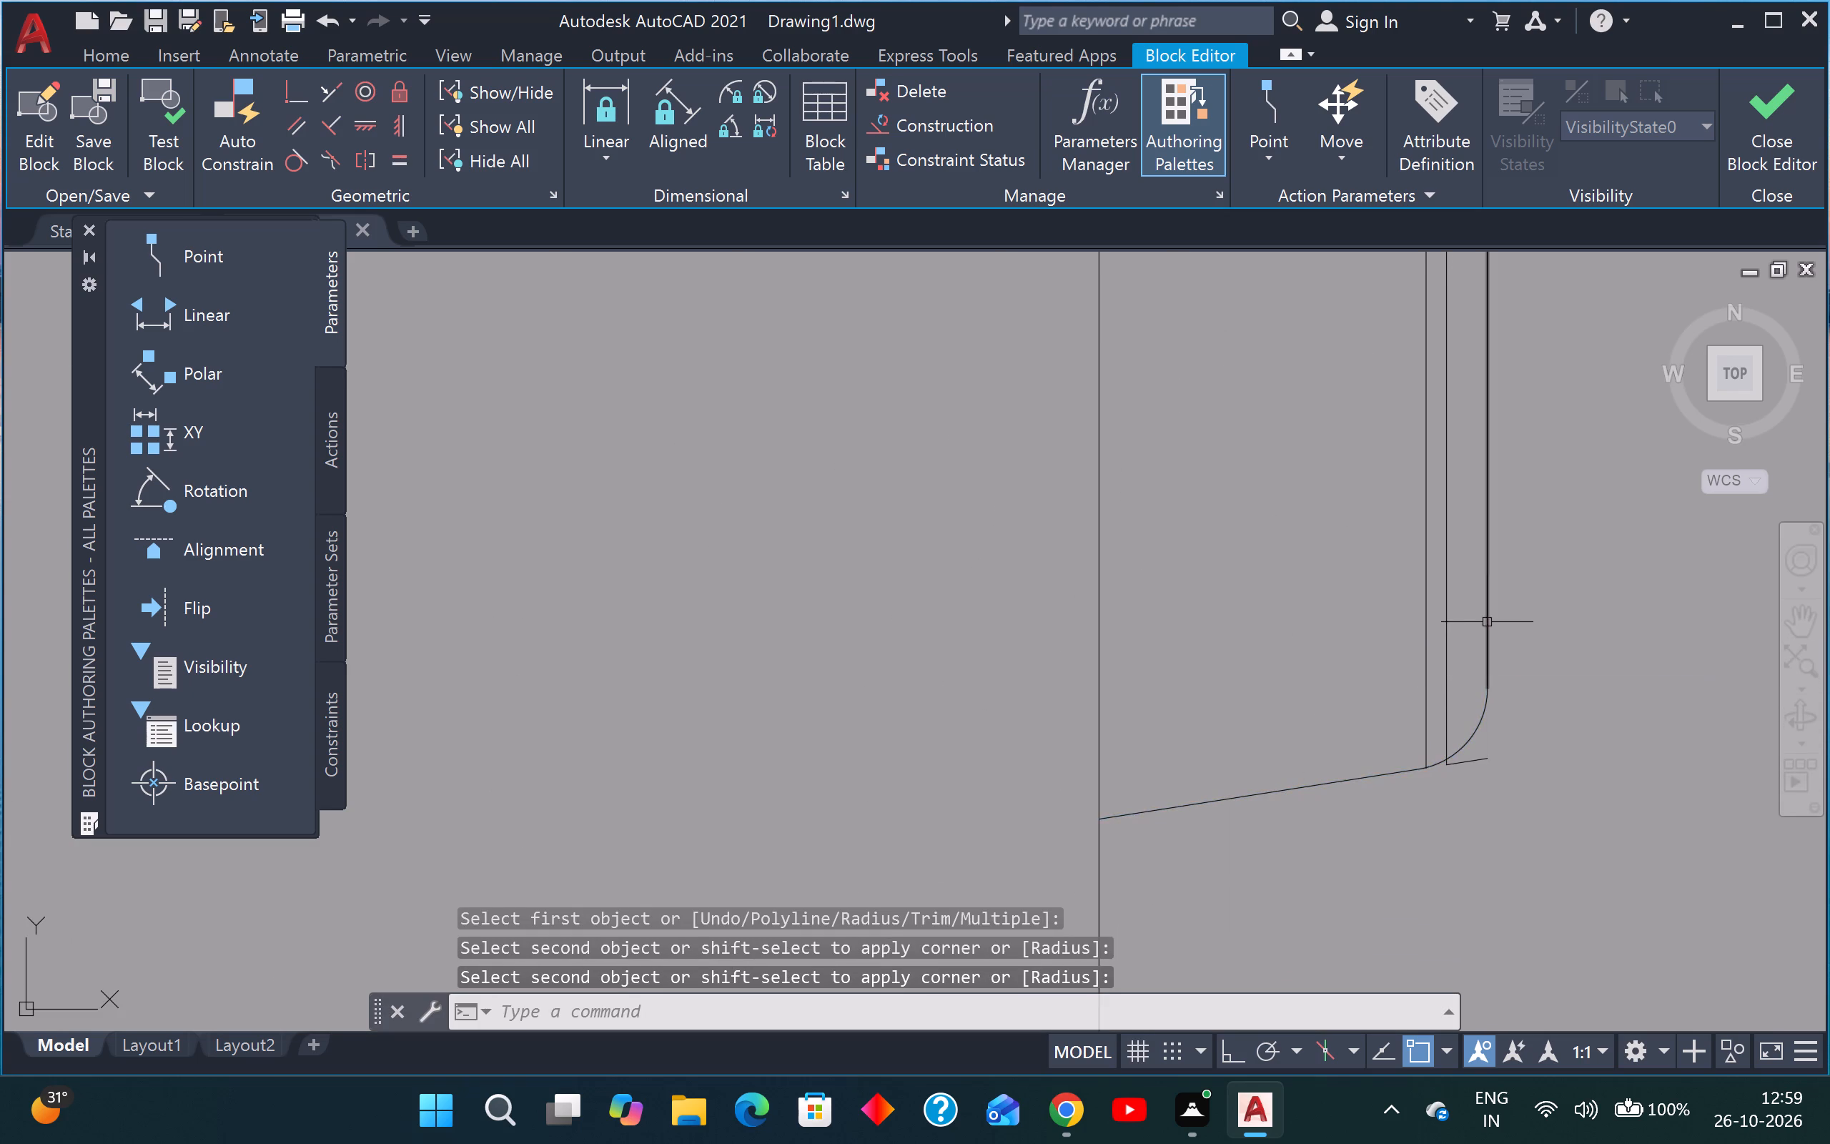
Fillet both outer back corners of the southeast dining chair with a 2" radius, joining its sides to the outer backrest line.
{"action": "scroll", "coordinate": [1484, 627], "scroll_direction": "down", "scroll_amount": 6}
{"action": "scroll", "coordinate": [1372, 779], "scroll_direction": "up", "scroll_amount": 5}
{"action": "scroll", "coordinate": [1378, 563], "scroll_direction": "down", "scroll_amount": 3}
{"action": "middle_click_drag", "start_coordinate": [1375, 621], "coordinate": [1368, 743]}
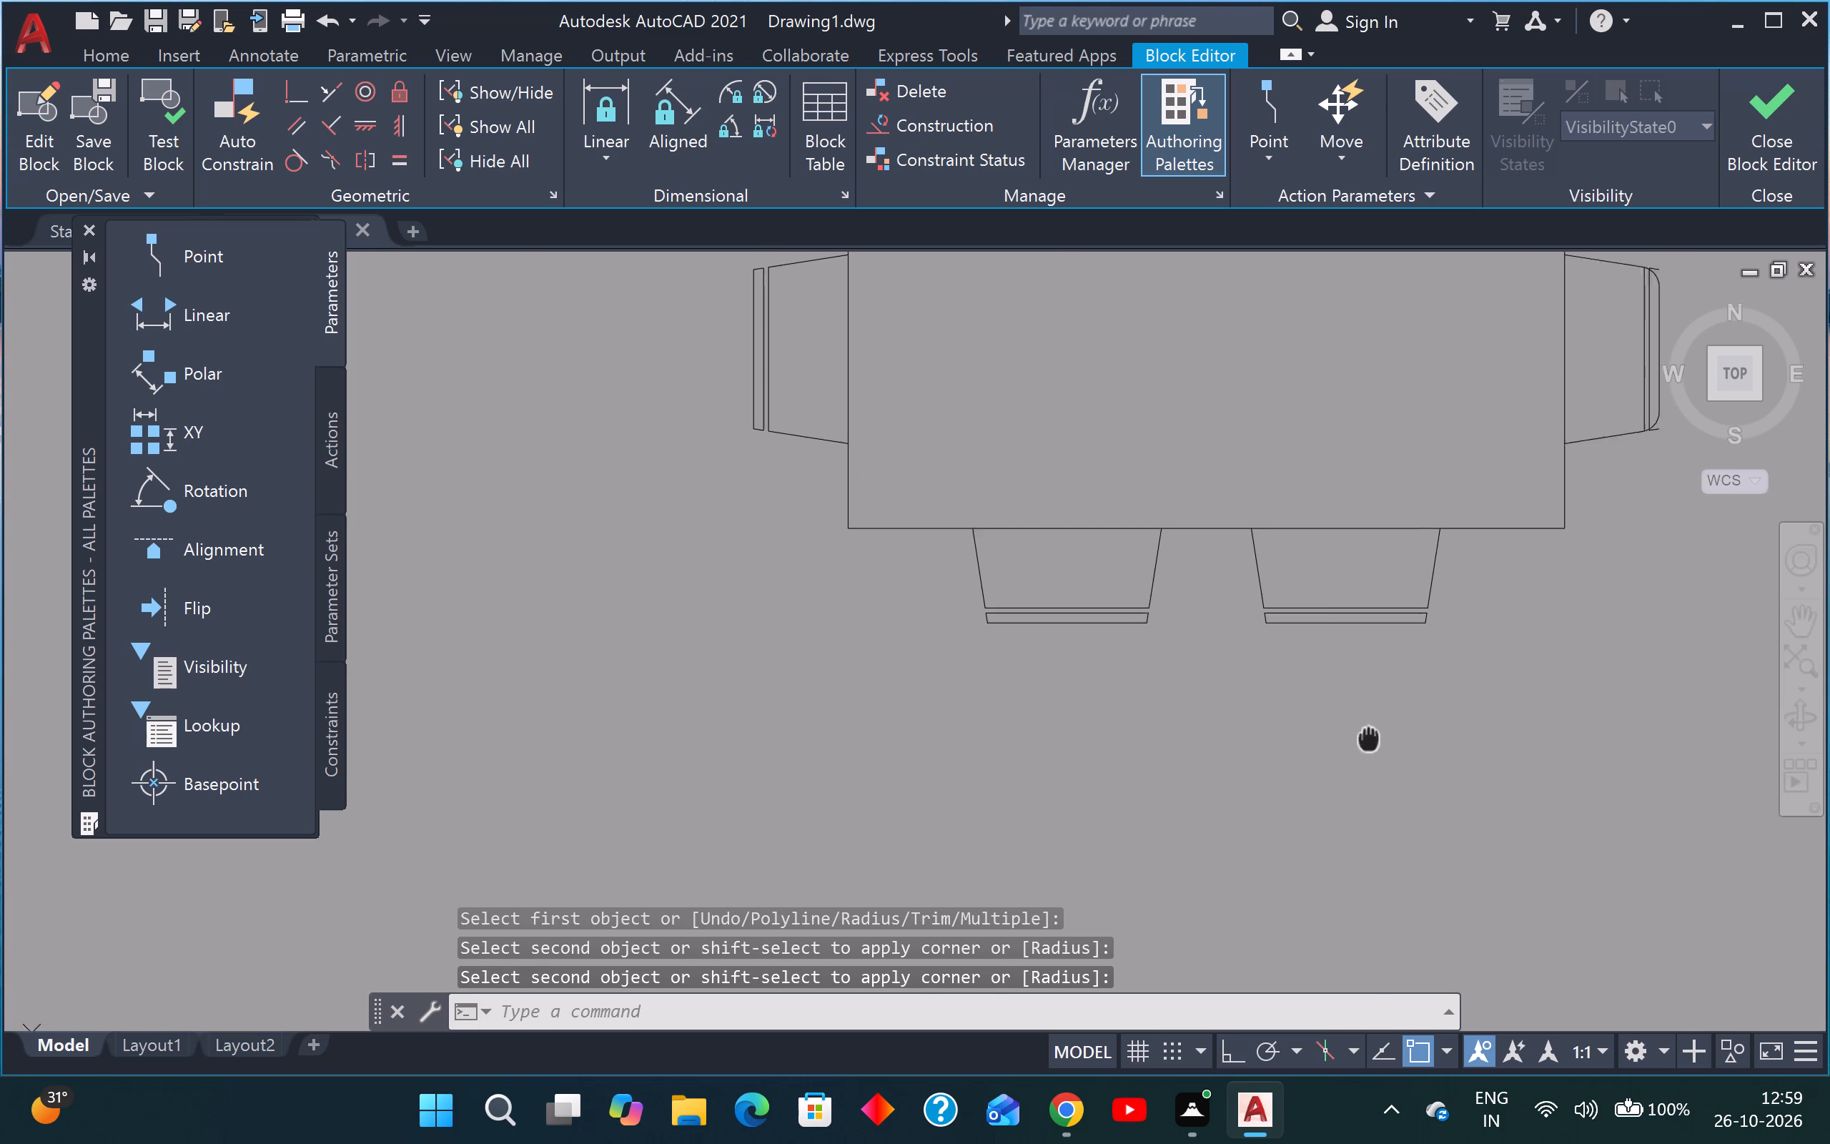
{"action": "middle_click_drag", "start_coordinate": [1368, 743], "coordinate": [1365, 747]}
{"action": "scroll", "coordinate": [1363, 706], "scroll_direction": "up", "scroll_amount": 1}
{"action": "key", "text": "space"}
{"action": "left_click", "coordinate": [1457, 563]}
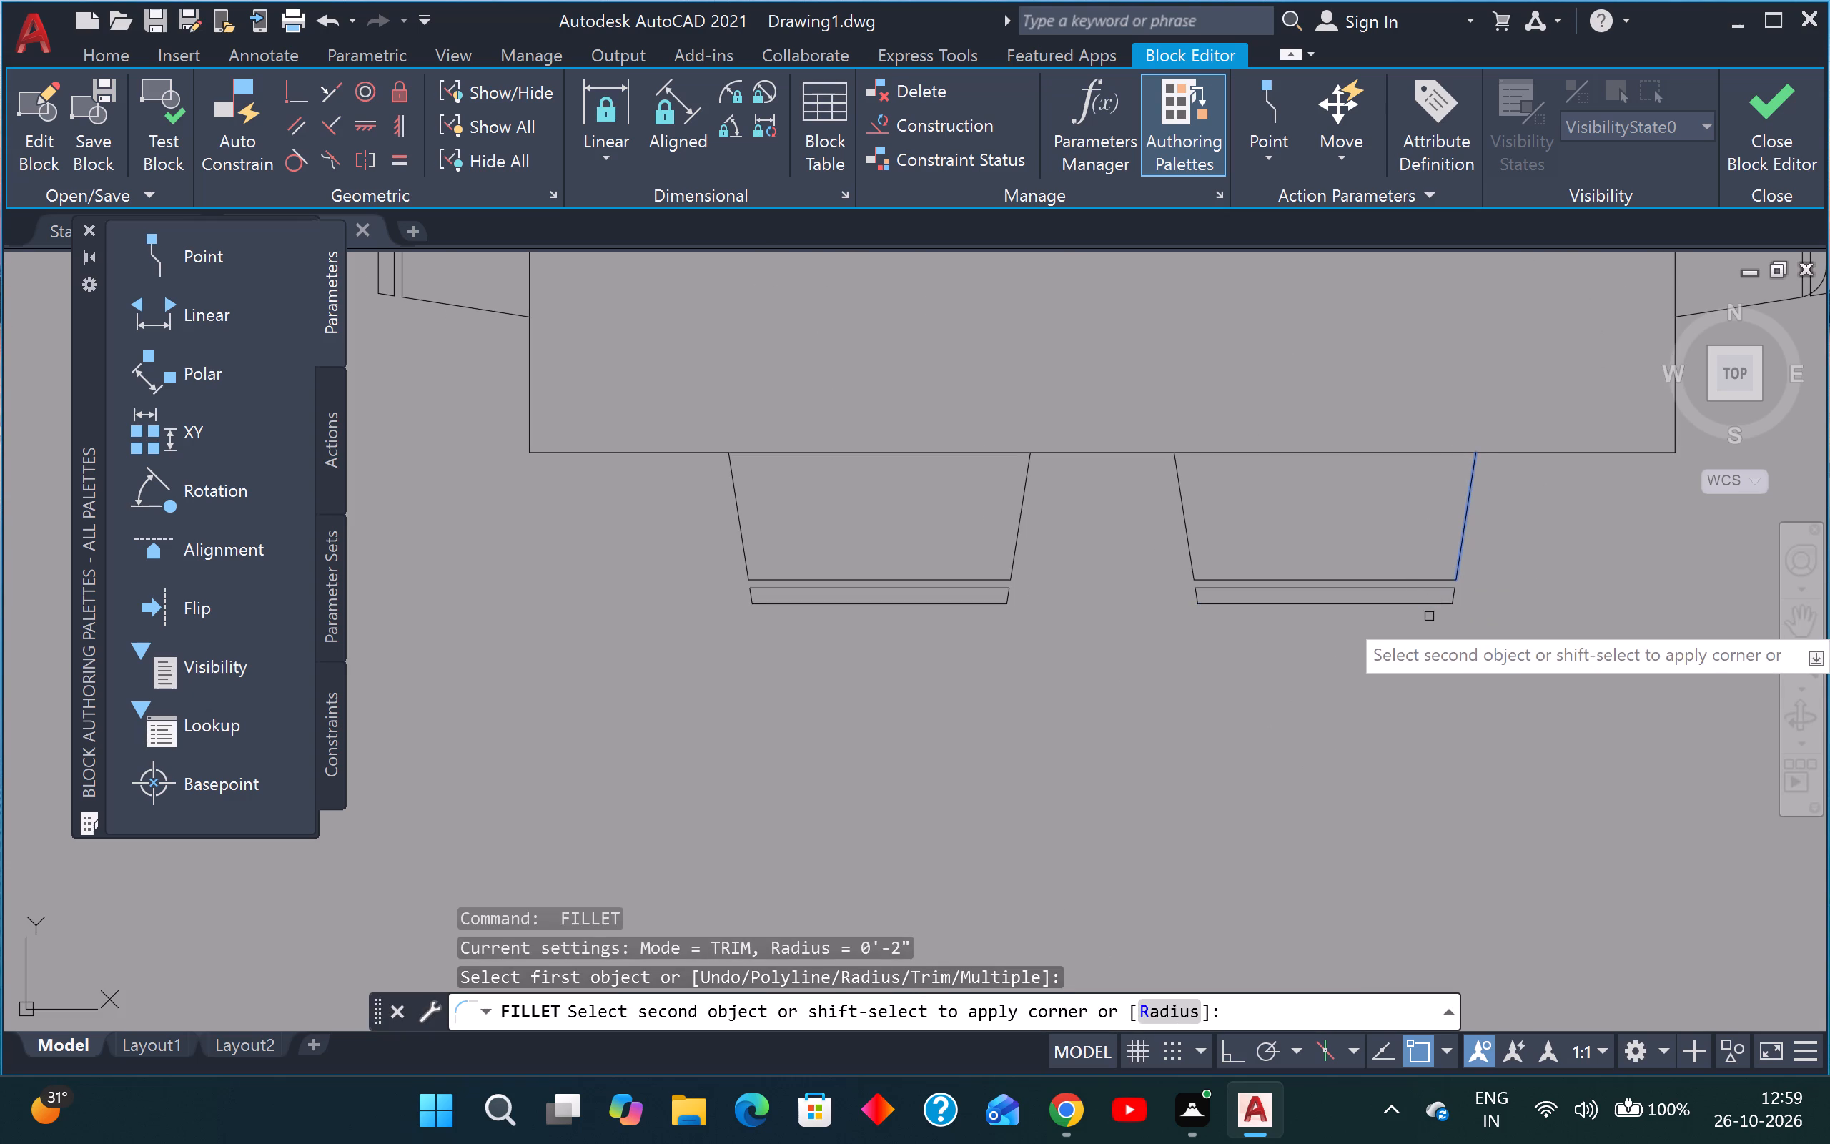
{"action": "left_click", "coordinate": [1424, 604]}
{"action": "key", "text": "space"}
{"action": "left_click", "coordinate": [1191, 558]}
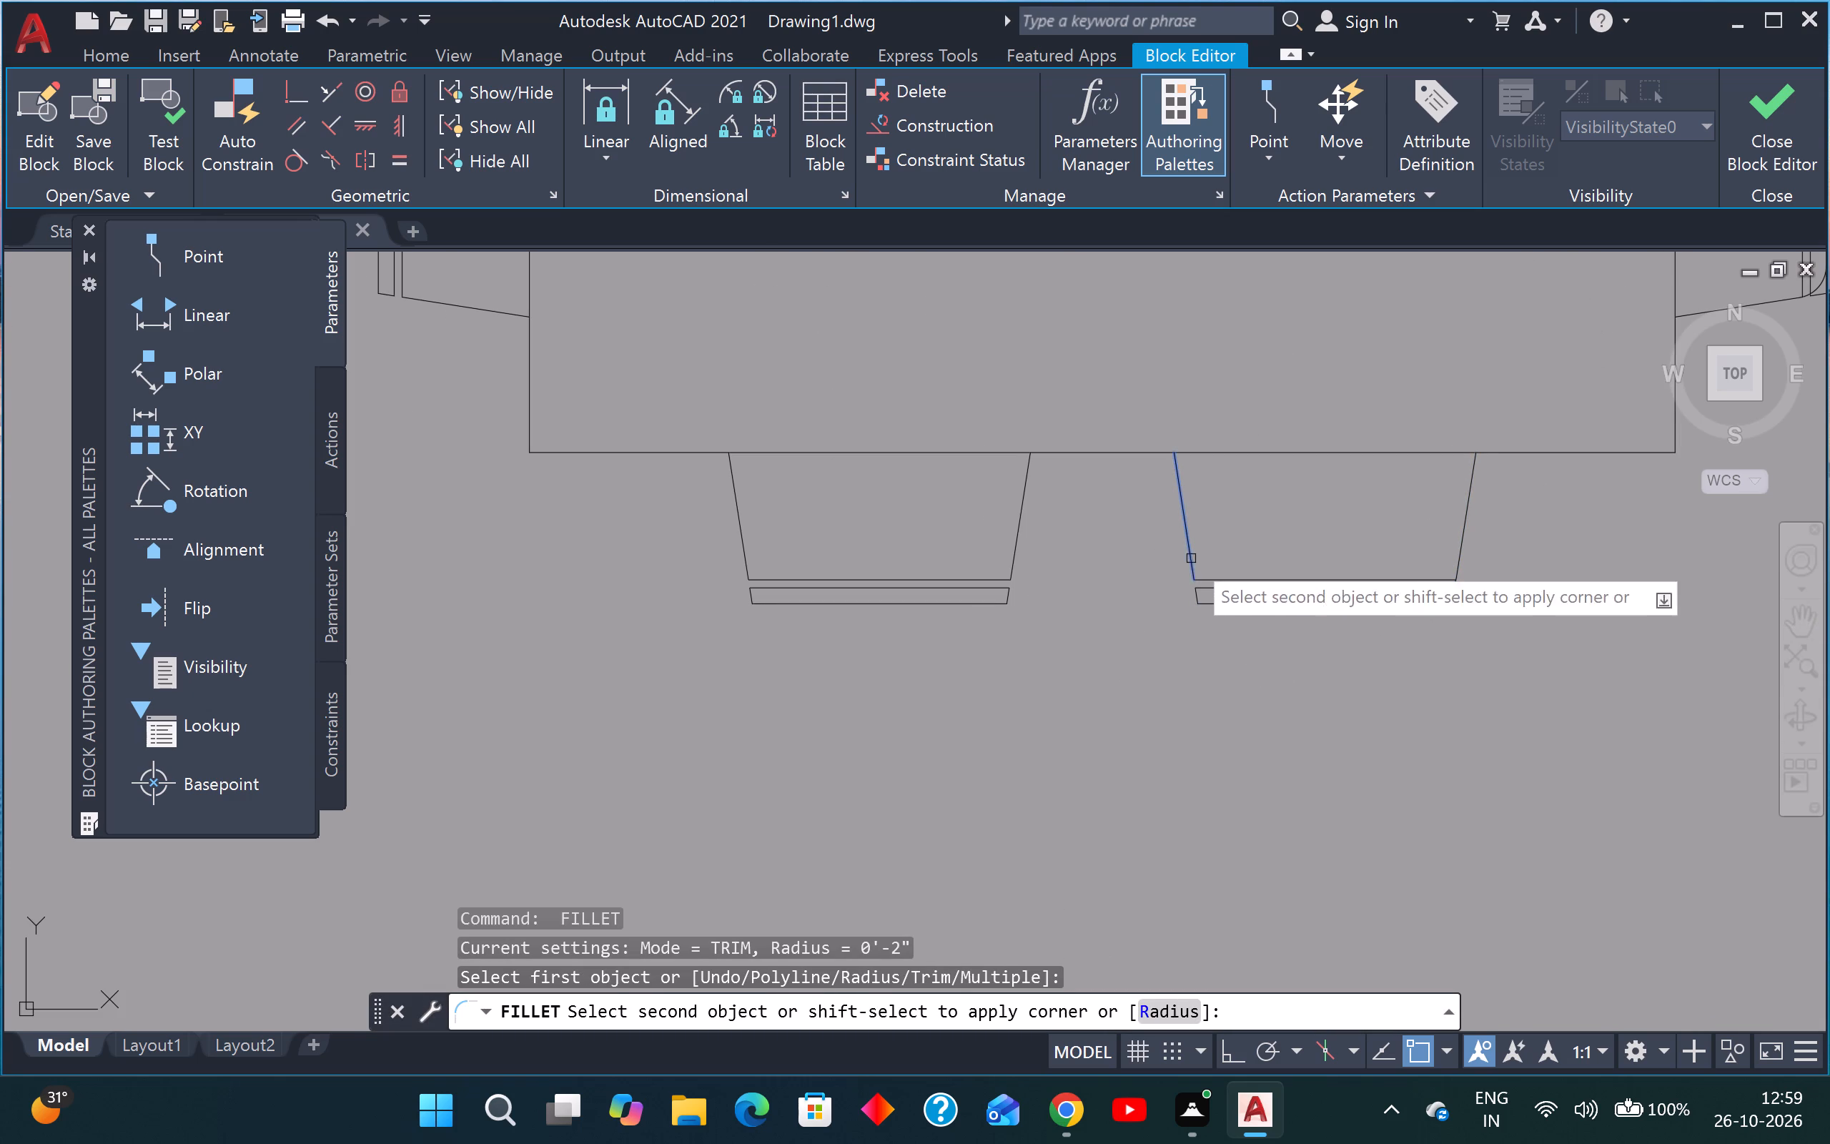
{"action": "left_click", "coordinate": [1258, 608]}
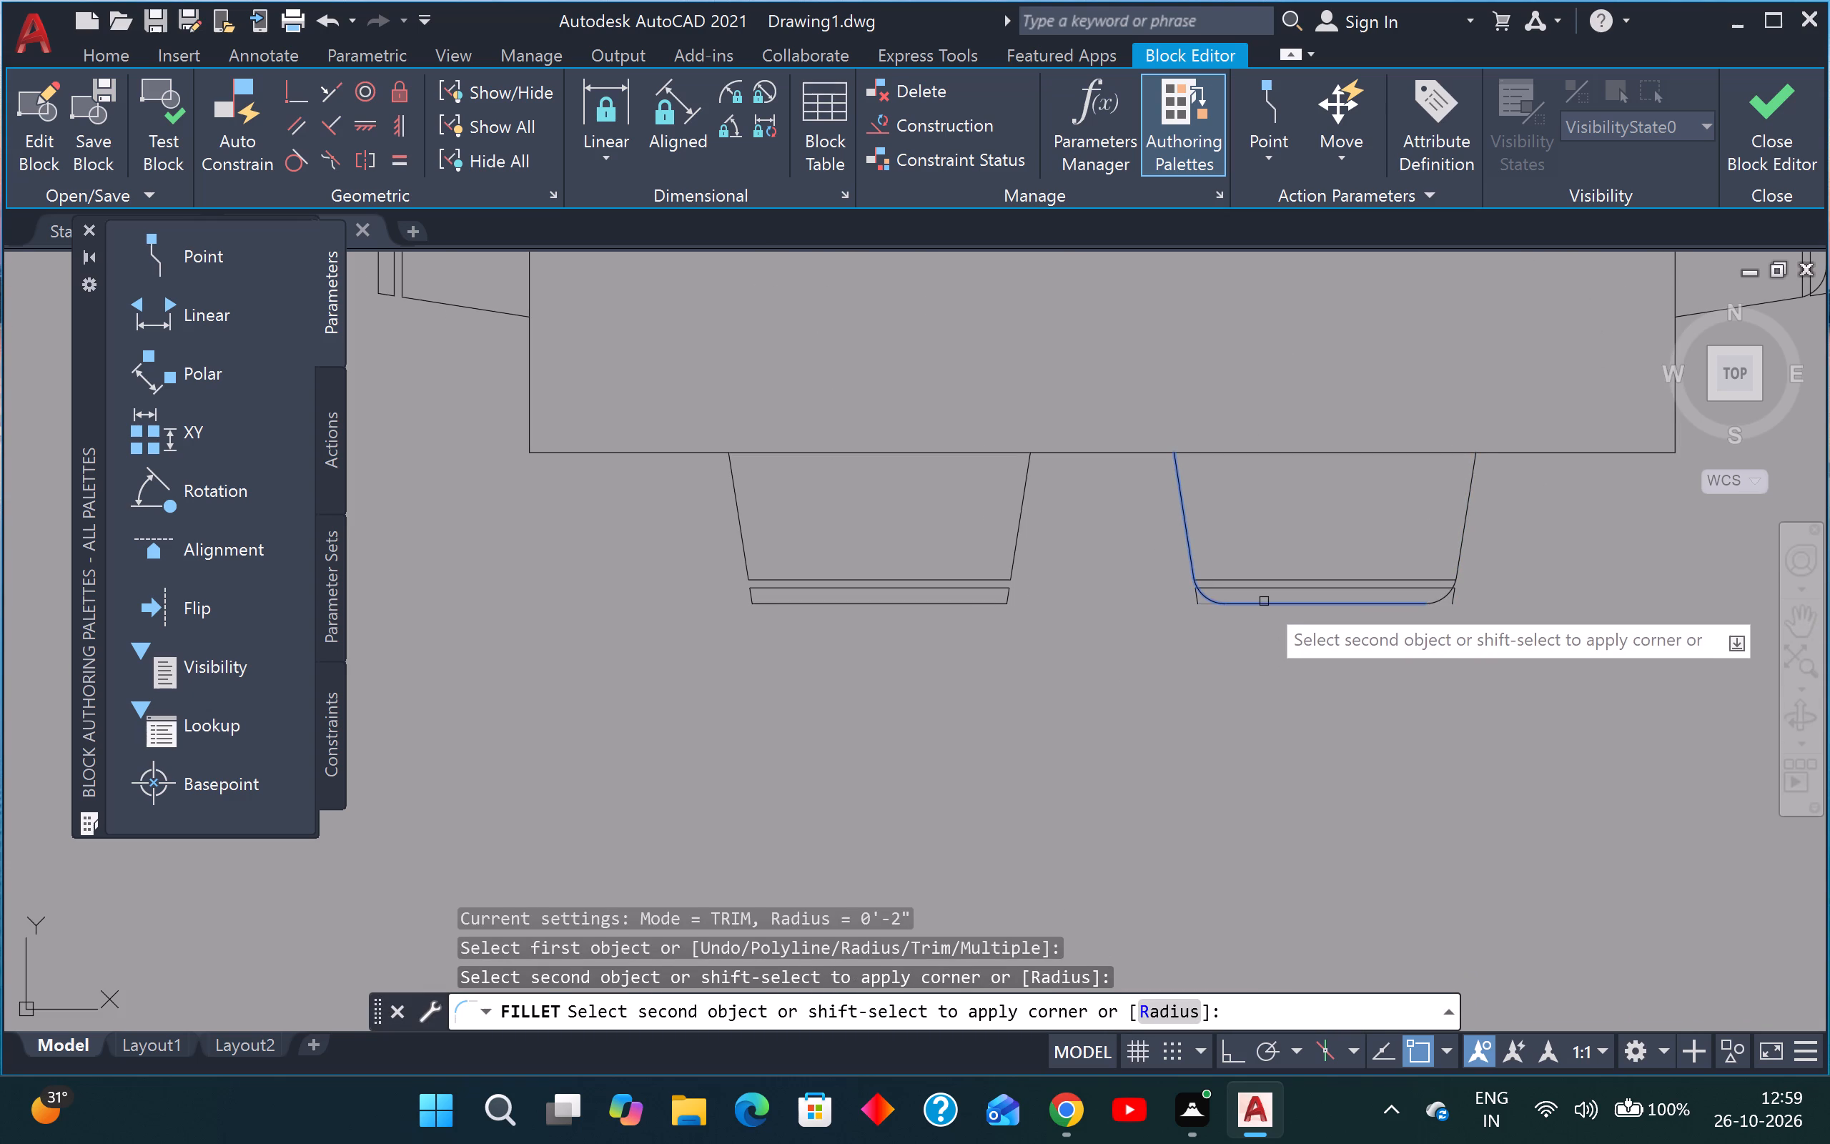
{"action": "left_click", "coordinate": [1264, 601]}
Fillet both outer back corners of the southwest dining chair with a 2" radius, joining its sides to the outer backrest line.
{"action": "key", "text": "space"}
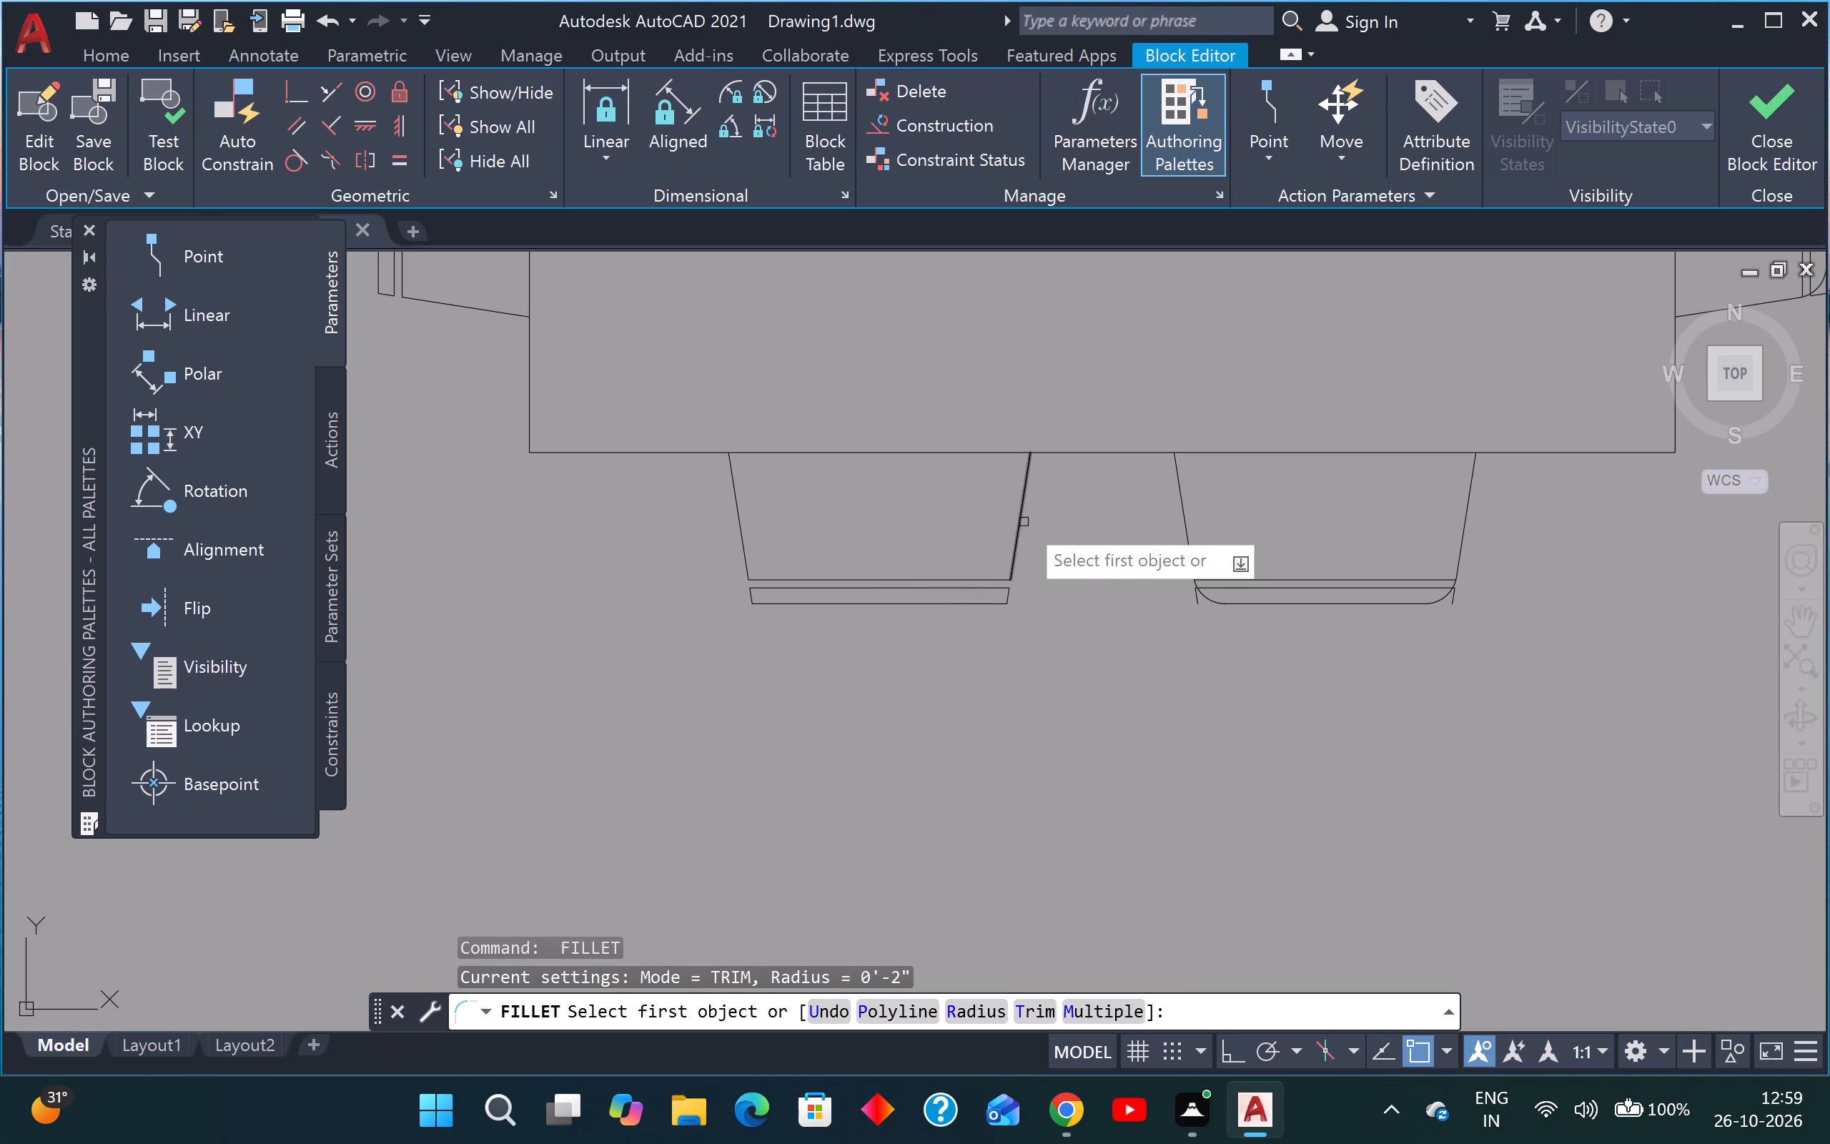
{"action": "left_click", "coordinate": [1024, 521]}
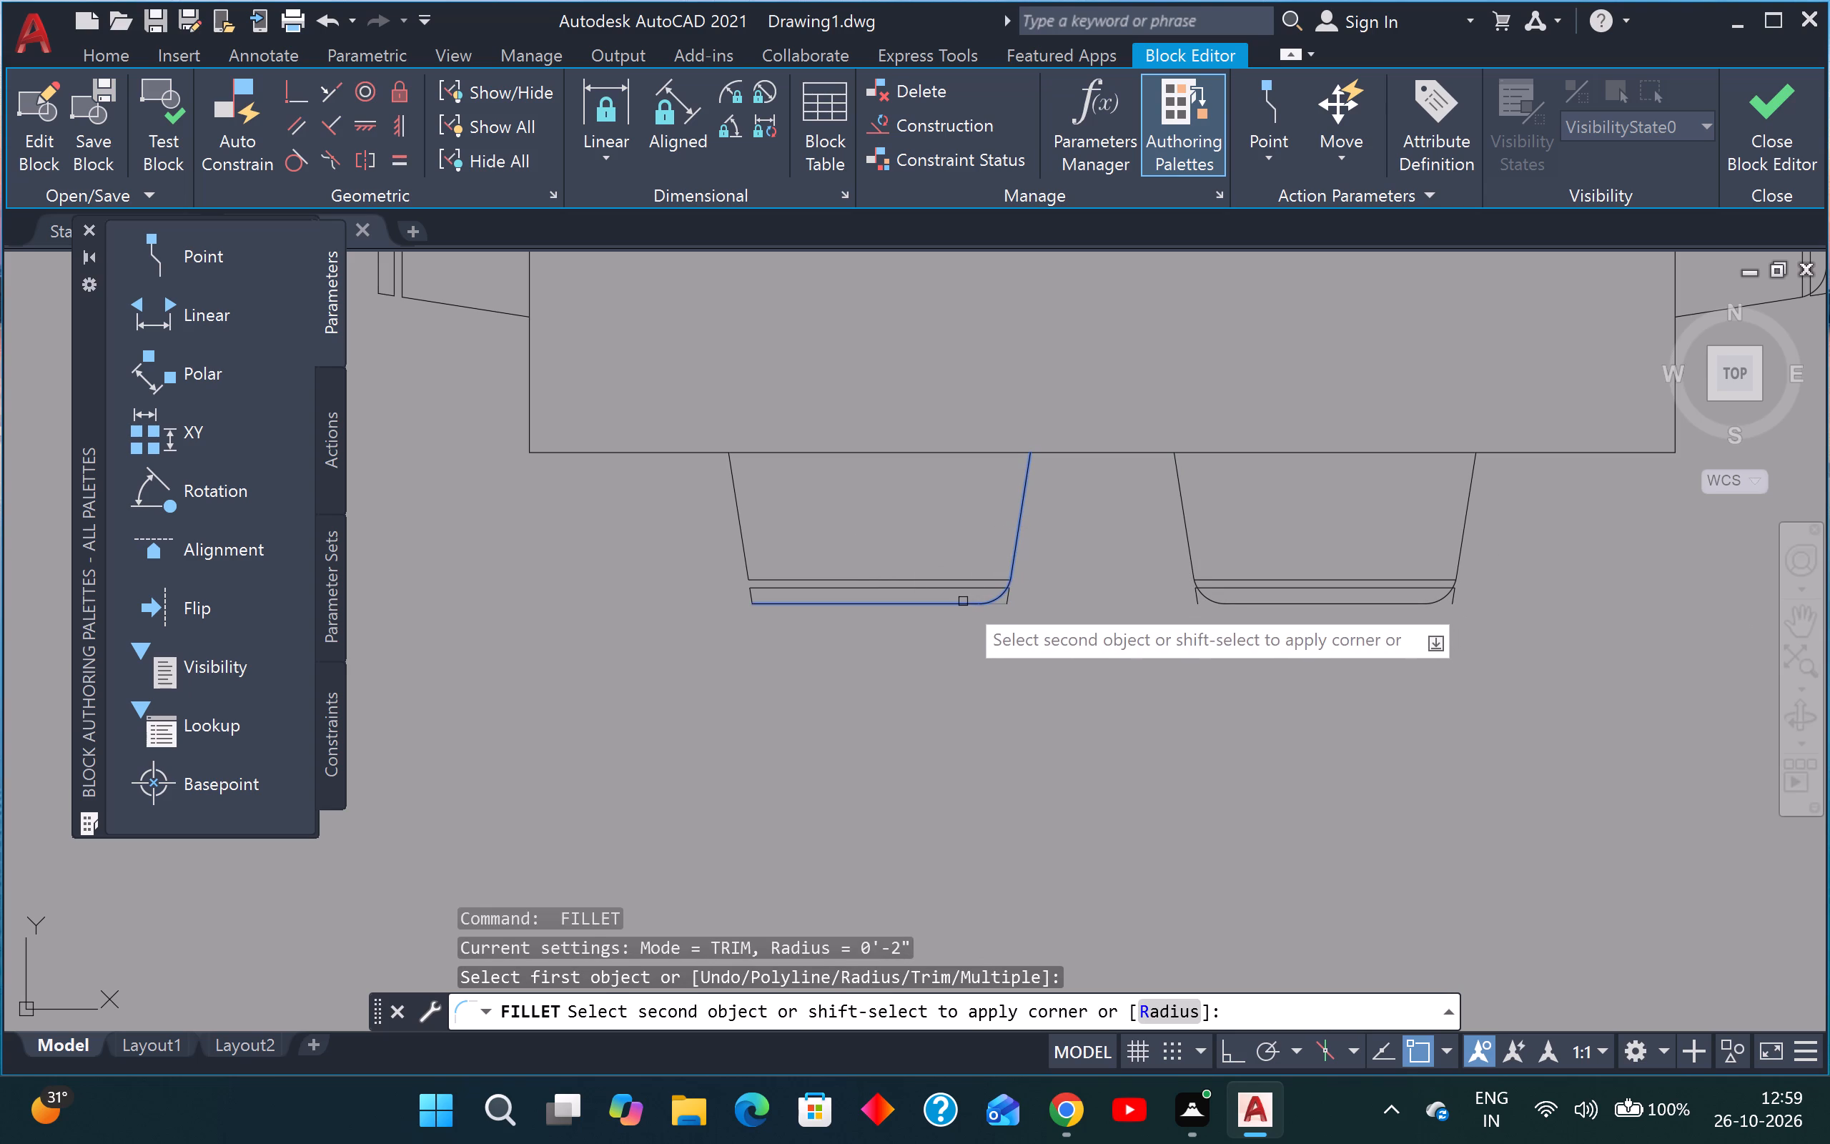
{"action": "left_click", "coordinate": [963, 601]}
{"action": "key", "text": "space"}
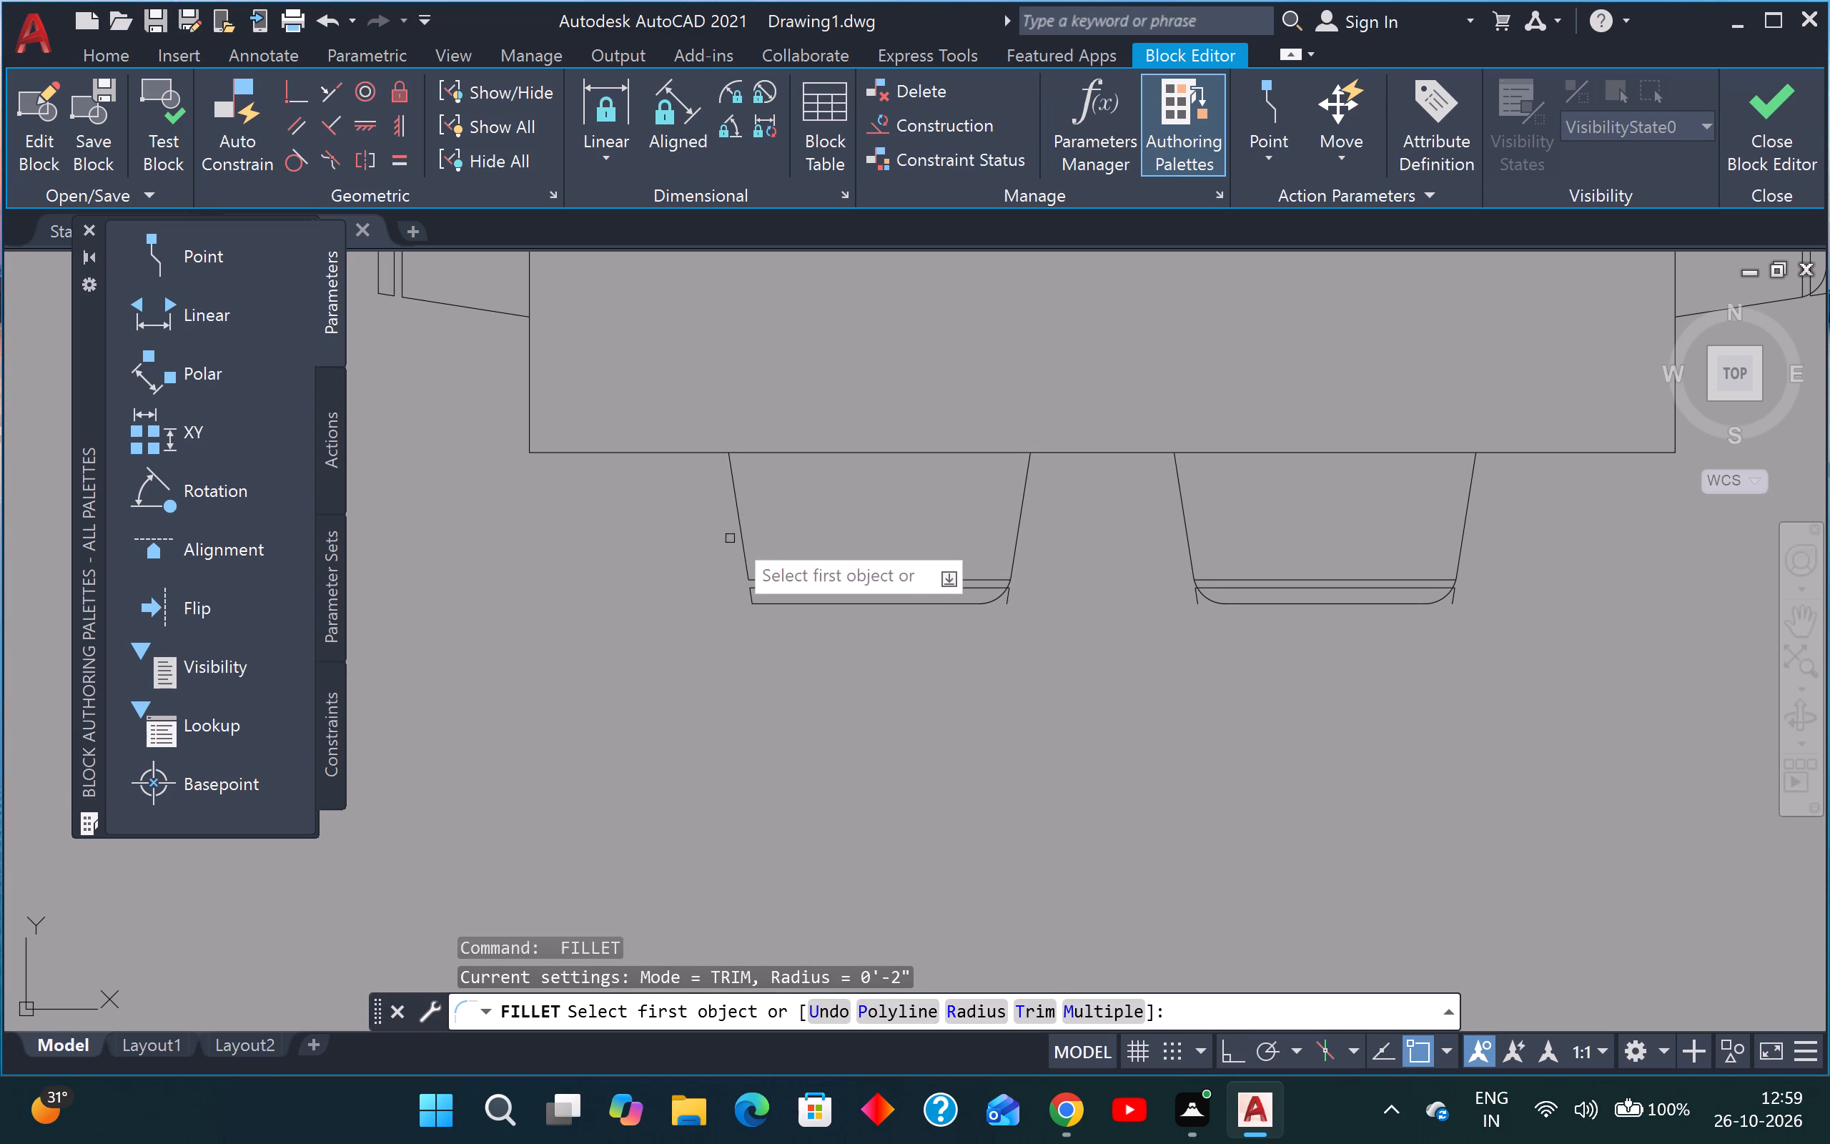
{"action": "left_click", "coordinate": [738, 531]}
{"action": "left_click", "coordinate": [800, 601]}
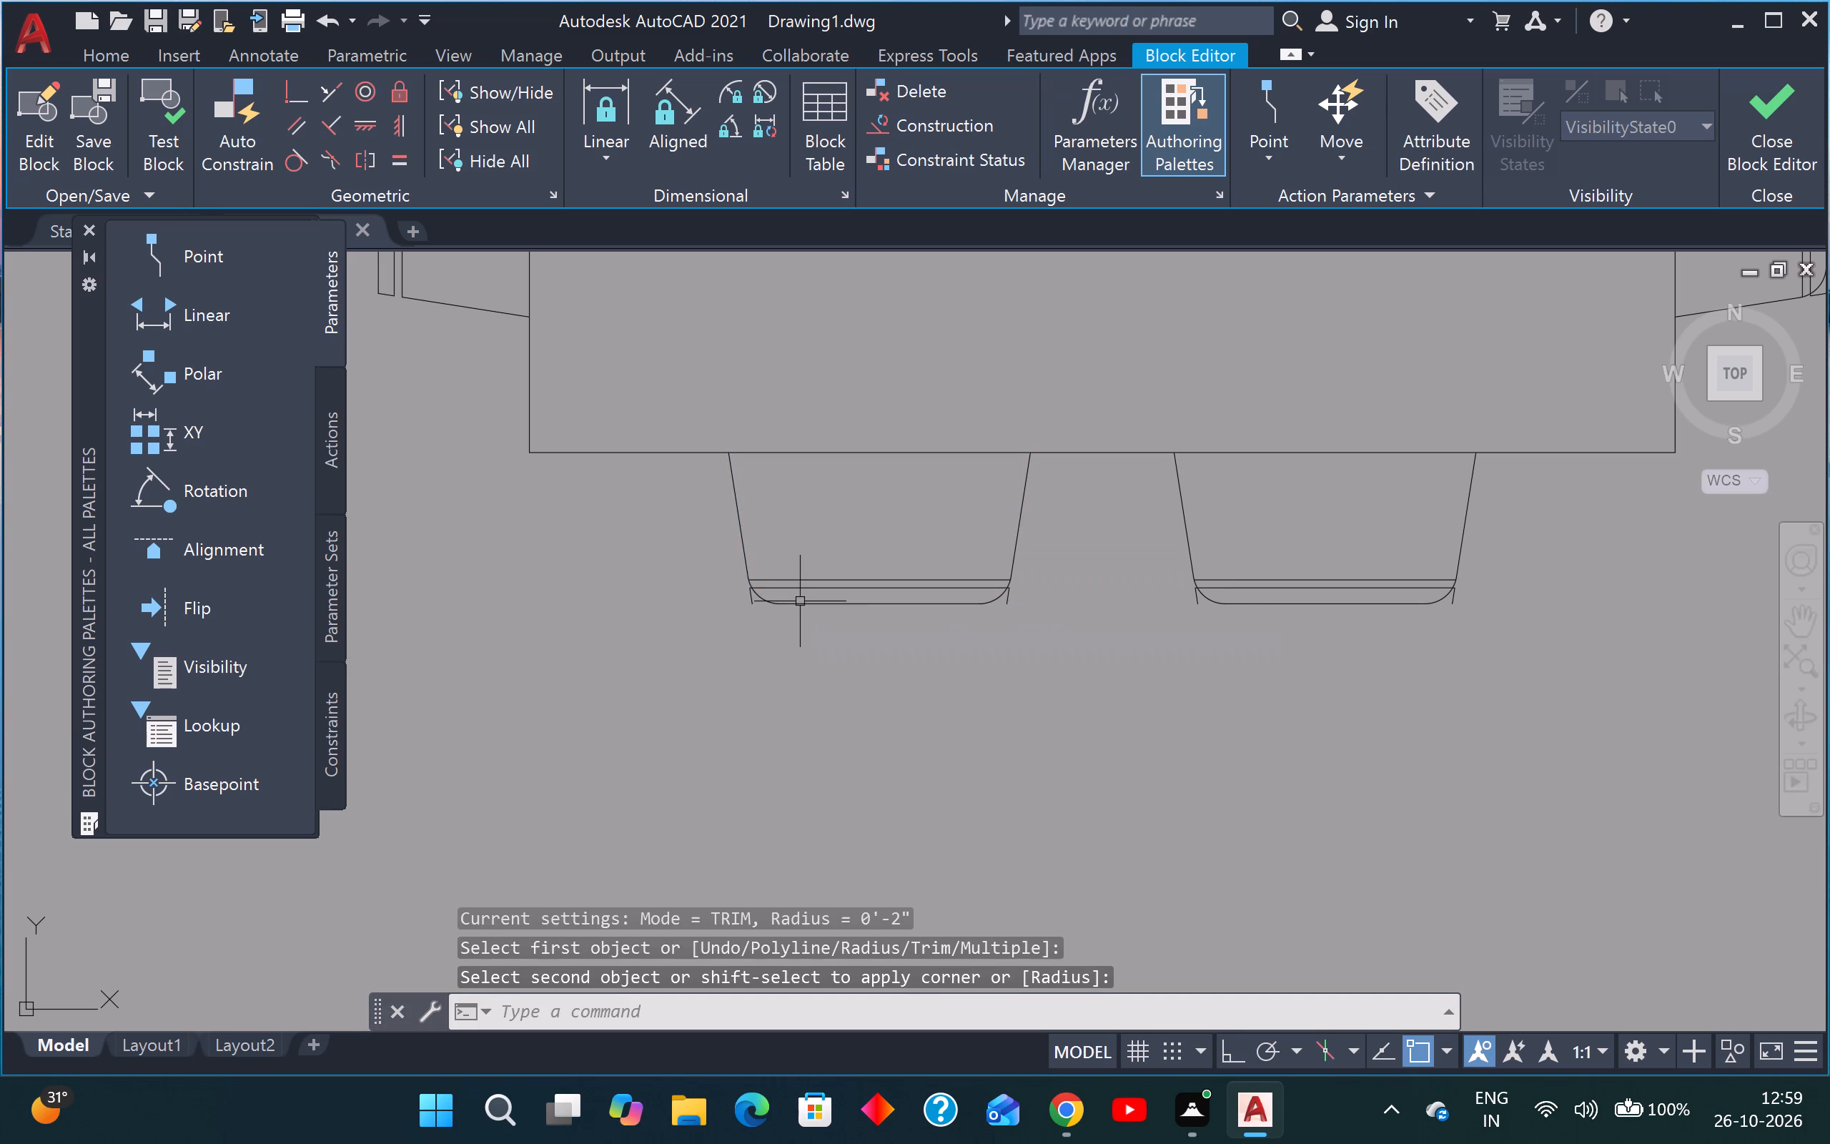
Fillet both outer back corners of the chair at the table's west end with a 2" radius.
{"action": "scroll", "coordinate": [800, 601], "scroll_direction": "down", "scroll_amount": 5}
{"action": "scroll", "coordinate": [755, 536], "scroll_direction": "up", "scroll_amount": 4}
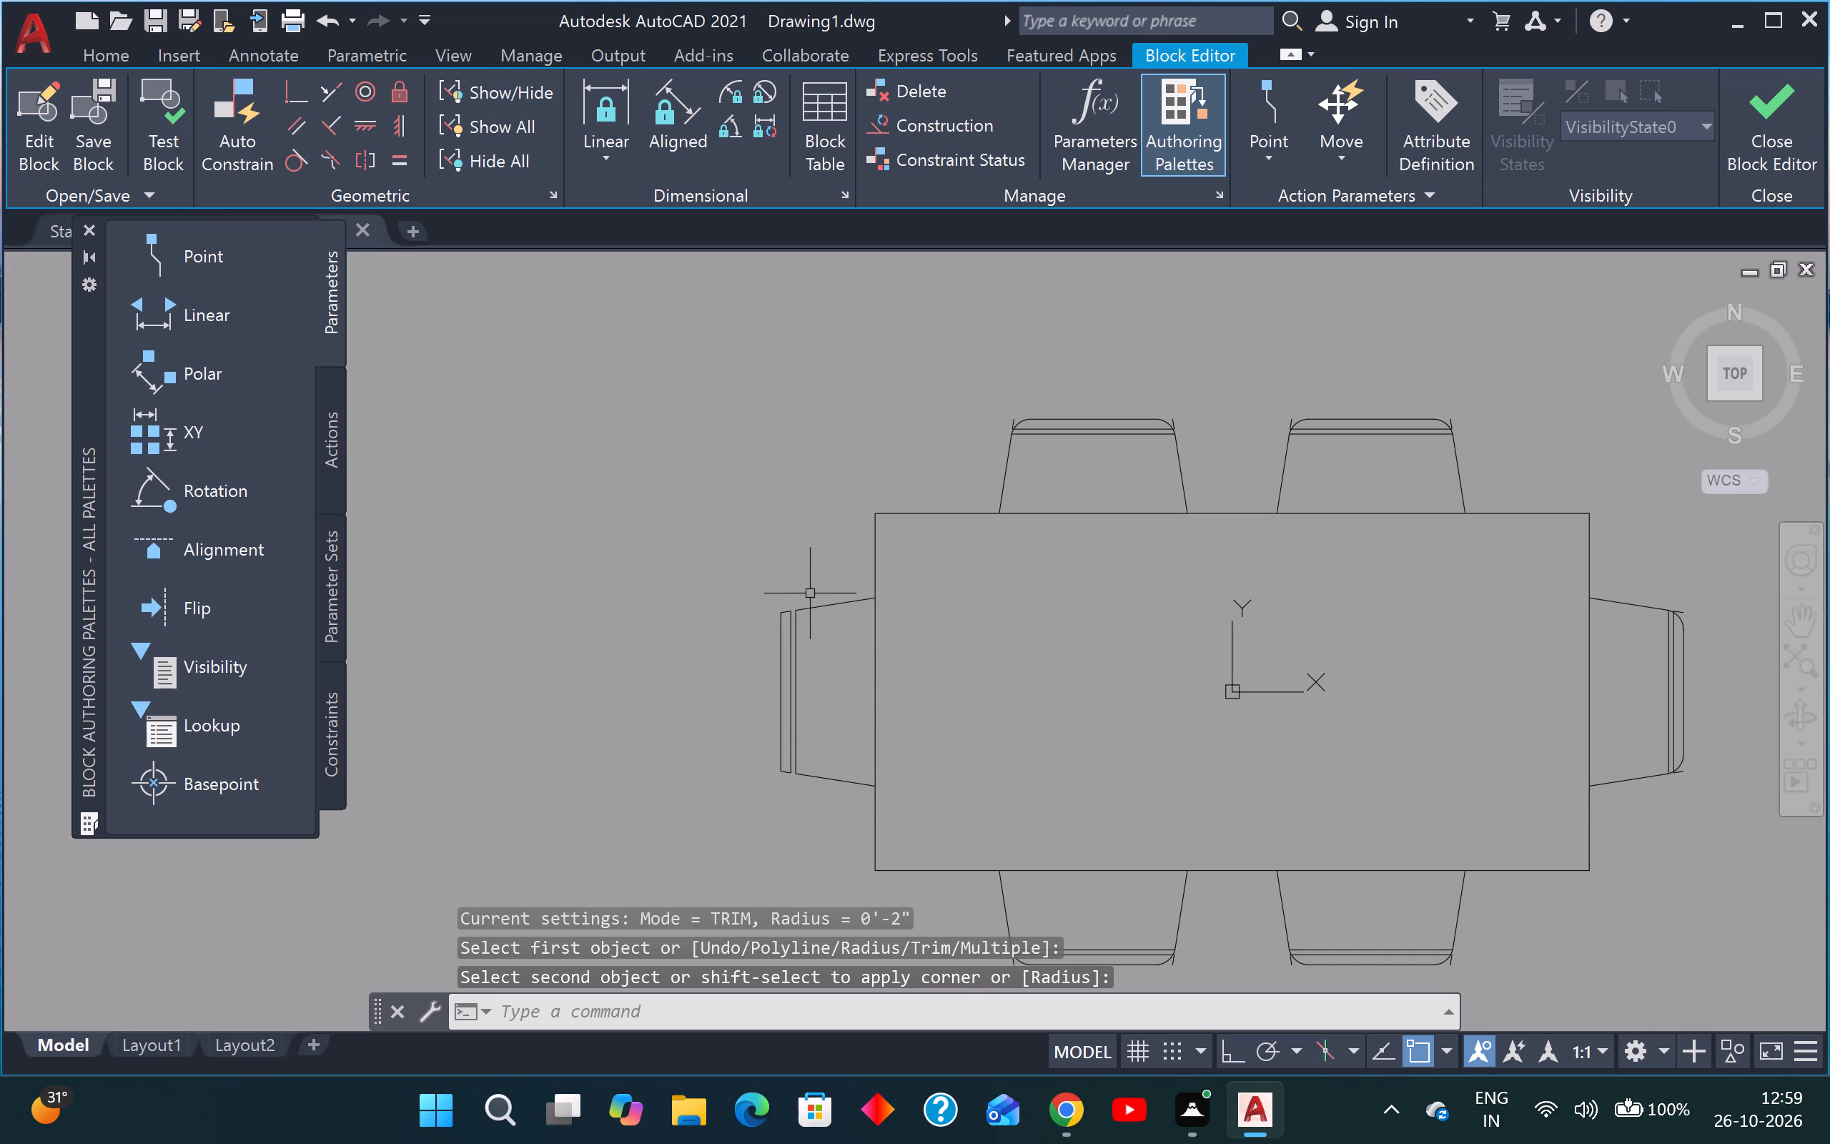
{"action": "key", "text": "space"}
{"action": "left_click", "coordinate": [812, 606]}
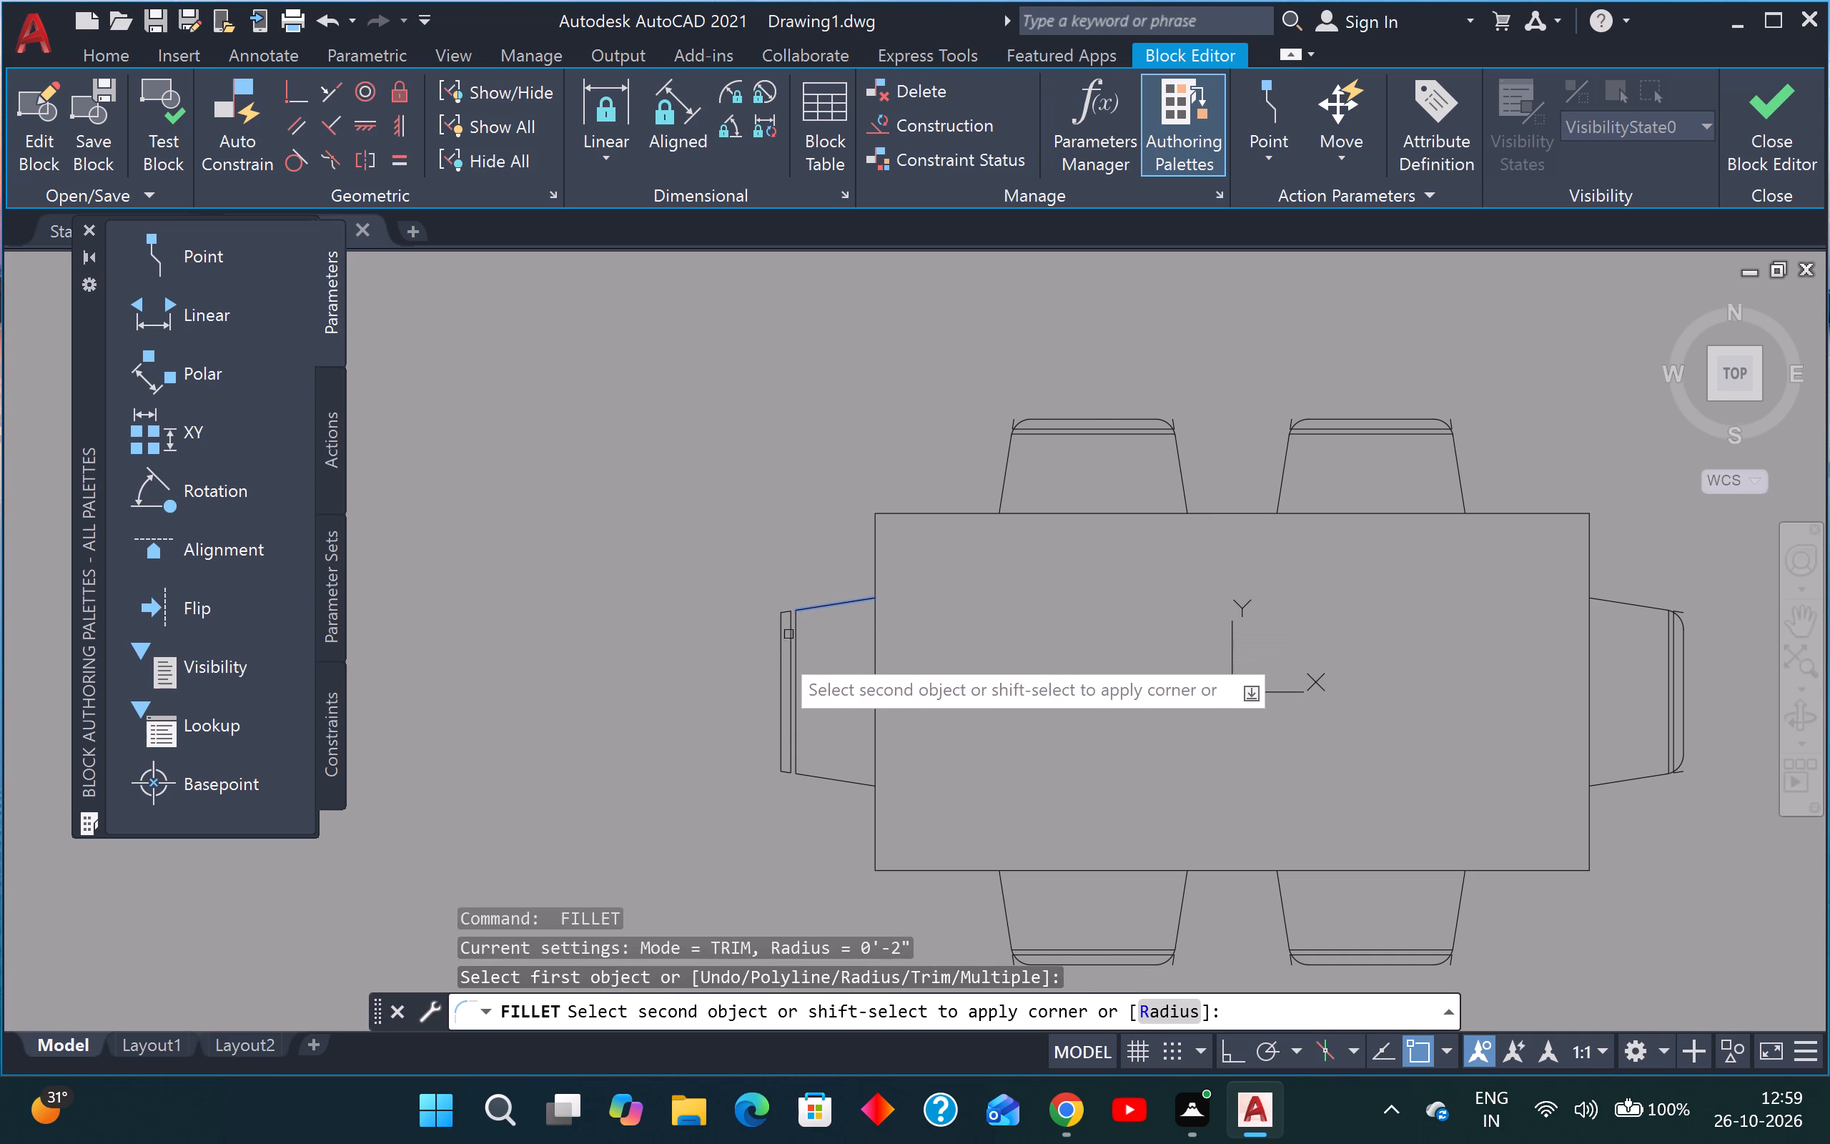
{"action": "left_click", "coordinate": [774, 643]}
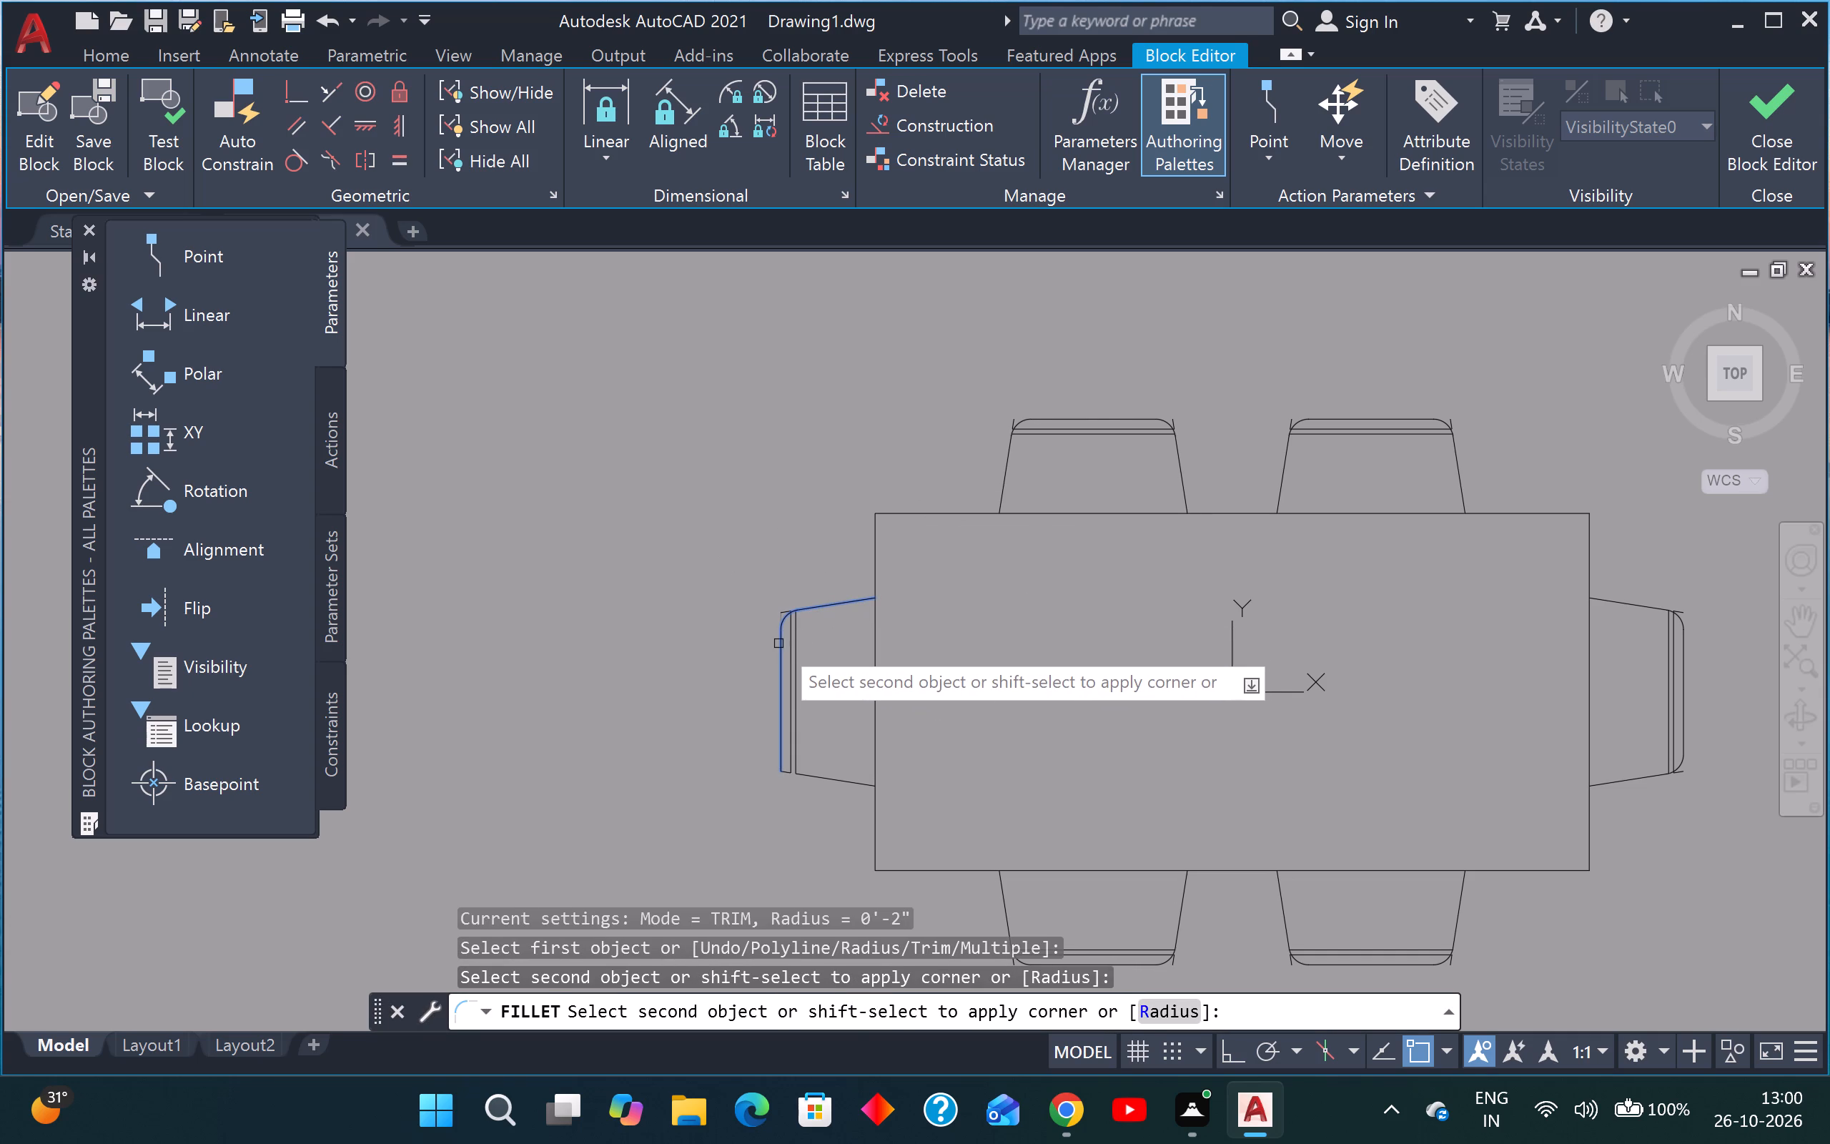
{"action": "left_click", "coordinate": [777, 643]}
{"action": "key", "text": "space"}
{"action": "scroll", "coordinate": [776, 767], "scroll_direction": "up", "scroll_amount": 3}
{"action": "left_click", "coordinate": [788, 732]}
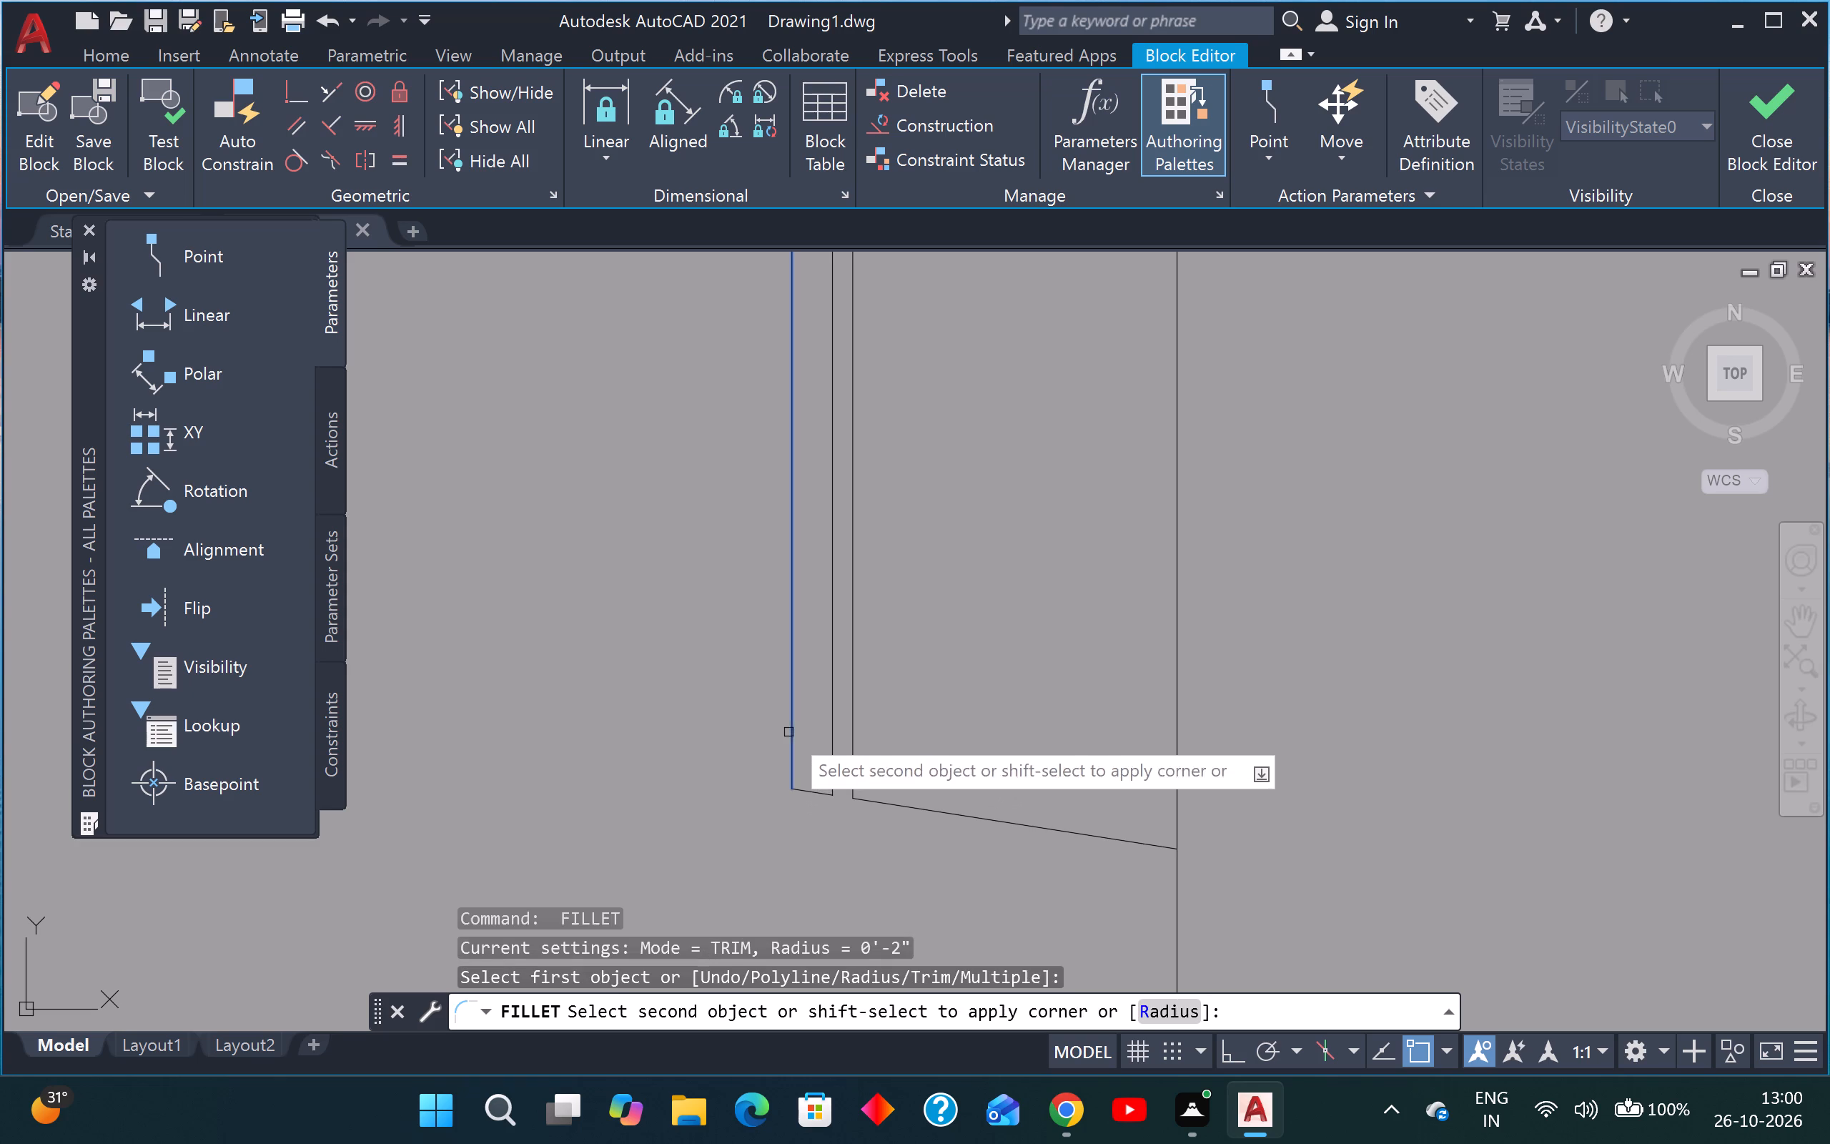
{"action": "left_click", "coordinate": [902, 808]}
{"action": "key", "text": "Escape"}
Erase the inner backrest line of the chair at the table's west end.
{"action": "scroll", "coordinate": [896, 724], "scroll_direction": "down", "scroll_amount": 3}
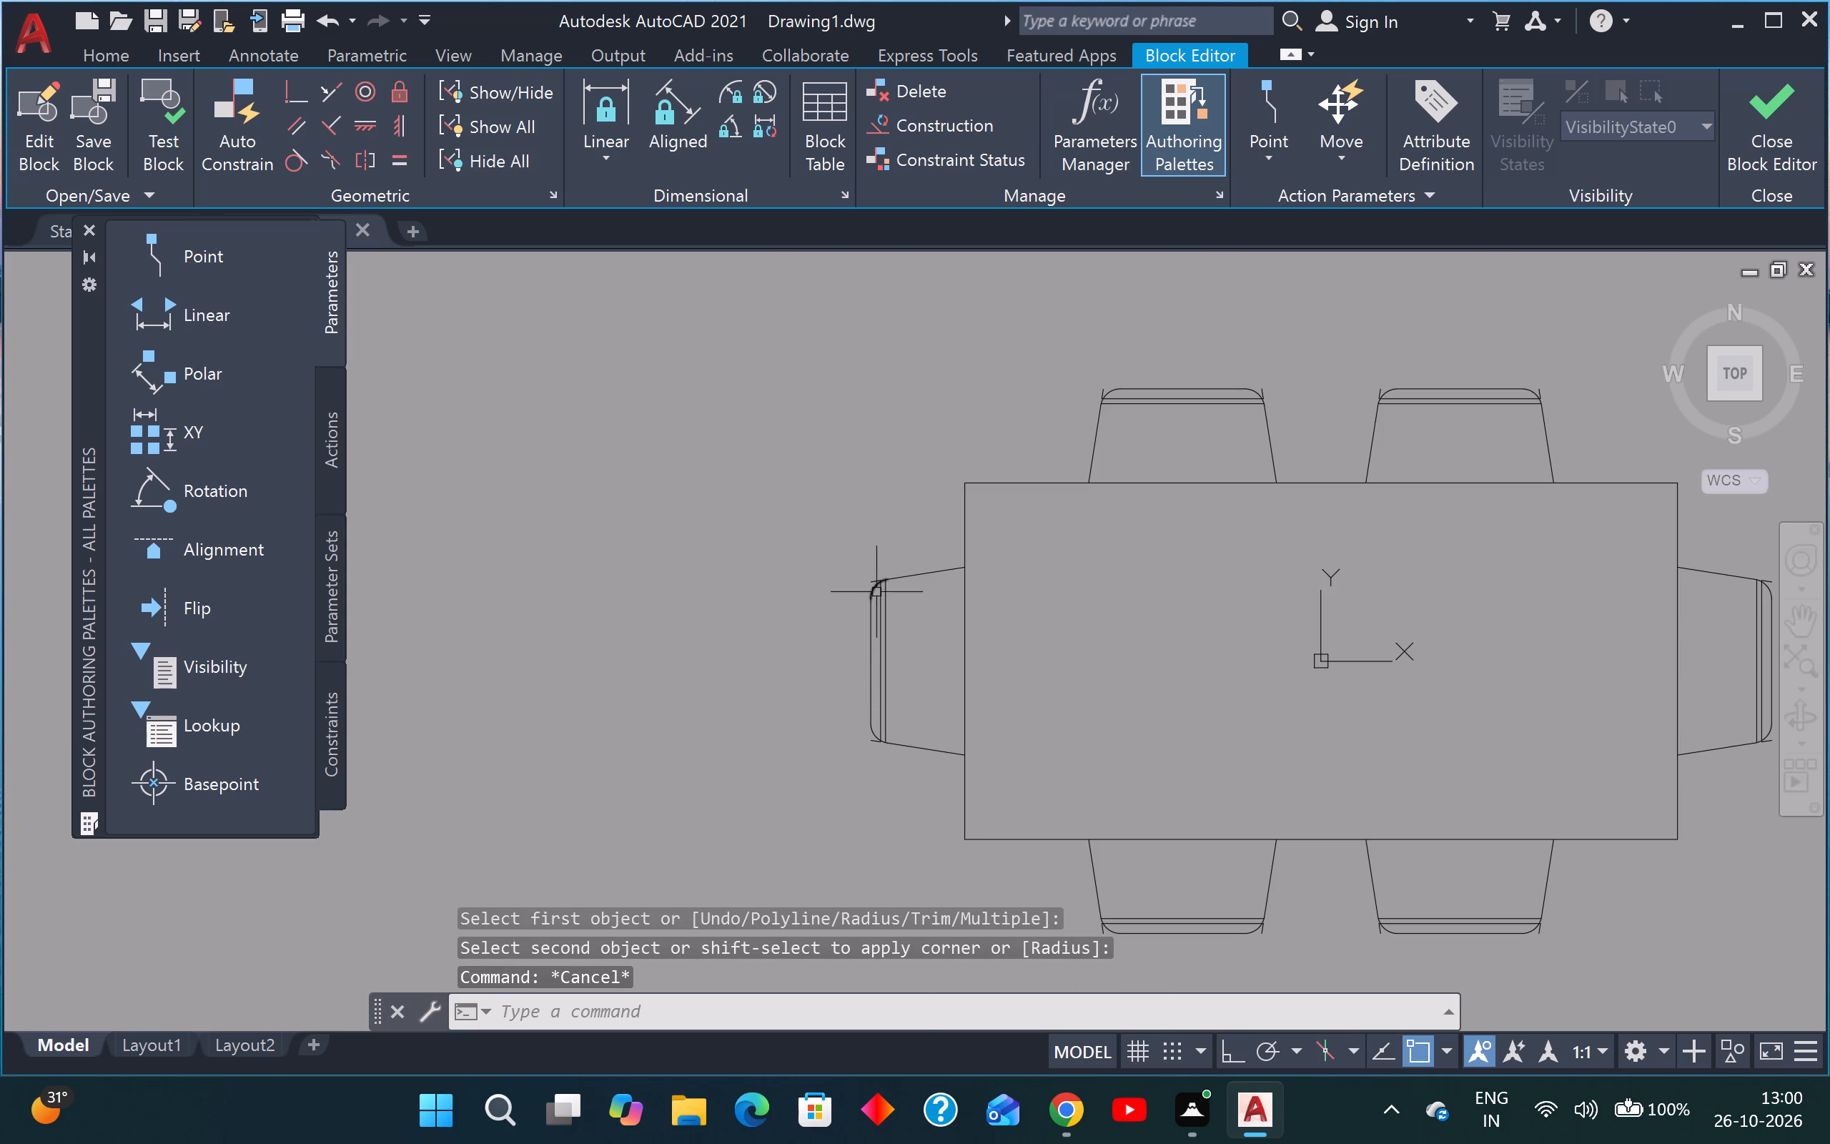
{"action": "scroll", "coordinate": [876, 598], "scroll_direction": "up", "scroll_amount": 4}
{"action": "left_click", "coordinate": [904, 598]}
{"action": "left_click", "coordinate": [884, 631]}
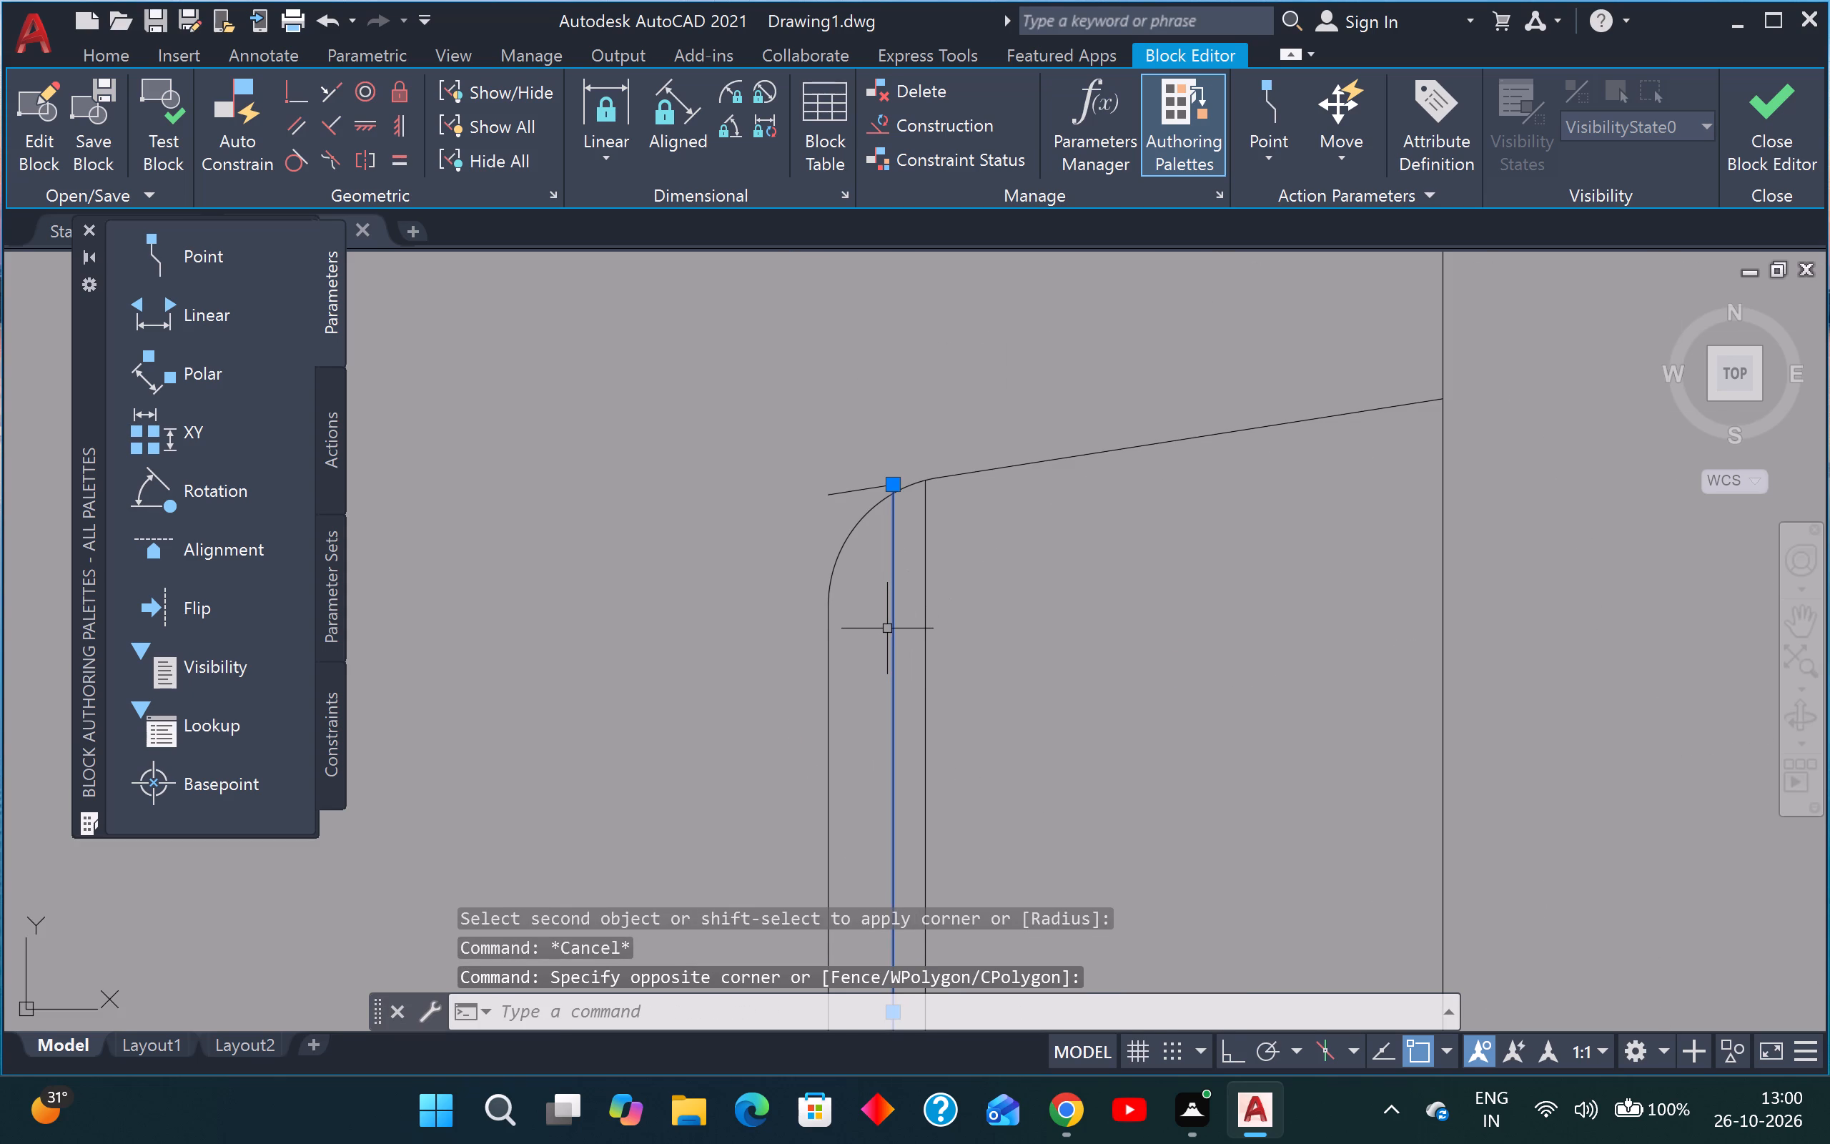
{"action": "key", "text": "e"}
{"action": "key", "text": "space"}
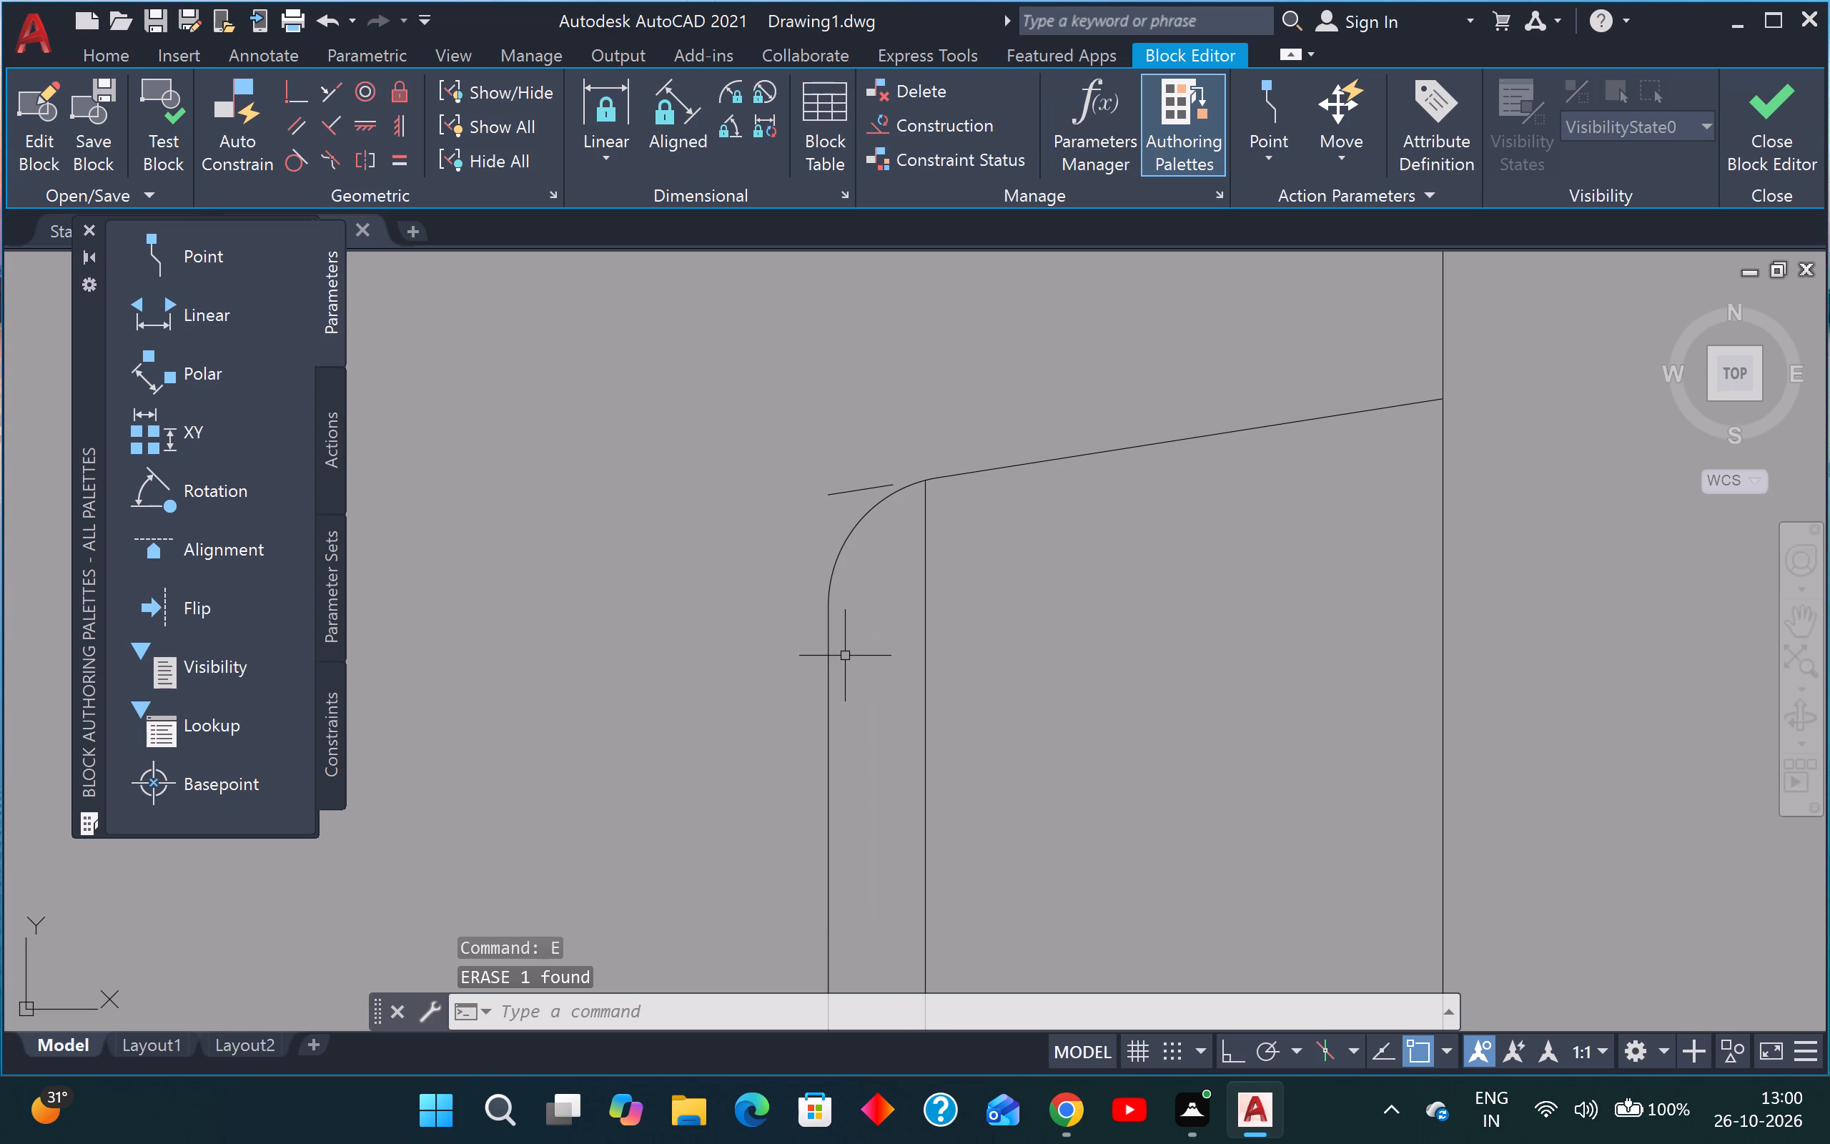
Trim away the short leftover line outside the west-end chair's rounded north corner.
{"action": "left_click_drag", "start_coordinate": [866, 454], "coordinate": [864, 466]}
{"action": "left_click", "coordinate": [849, 542]}
{"action": "key", "text": "Escape"}
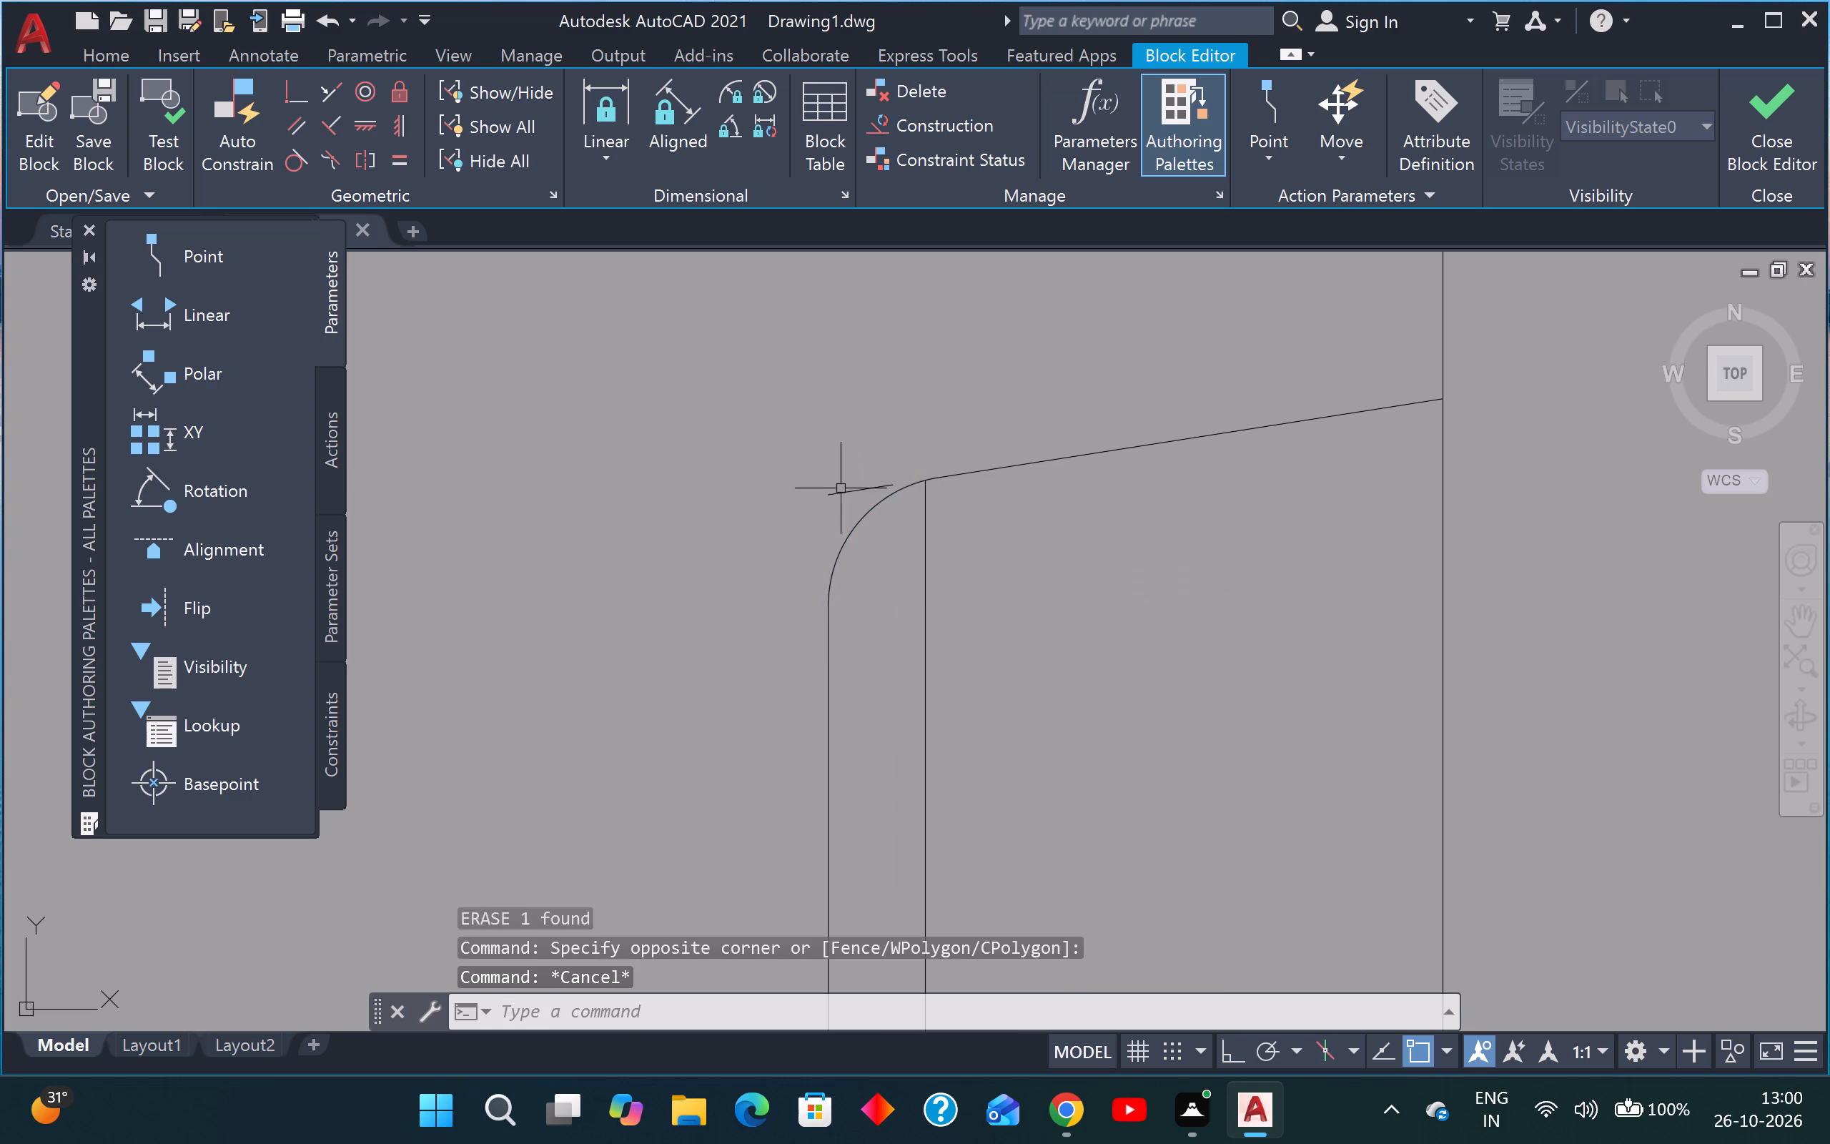
{"action": "left_click_drag", "start_coordinate": [839, 485], "coordinate": [852, 495]}
{"action": "left_click", "coordinate": [823, 526]}
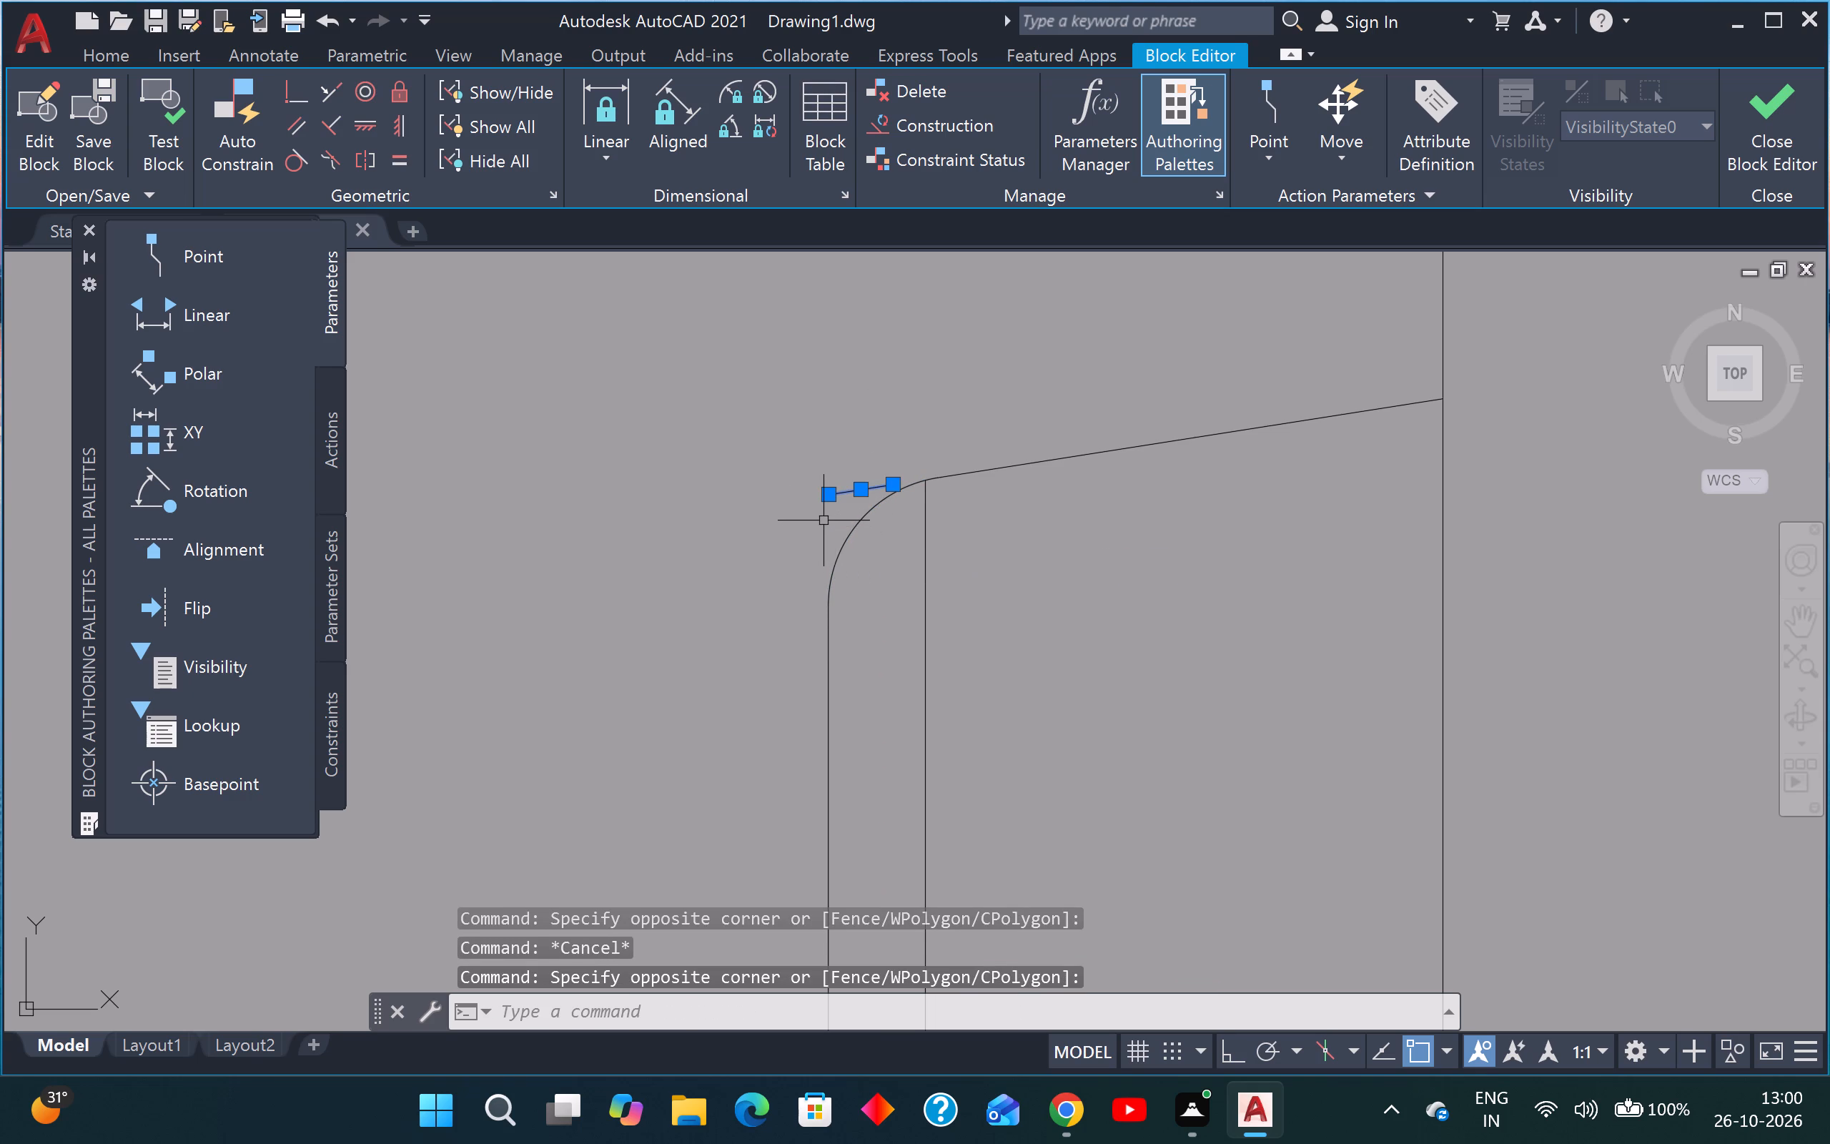
{"action": "type", "text": "tr"}
{"action": "key", "text": "space"}
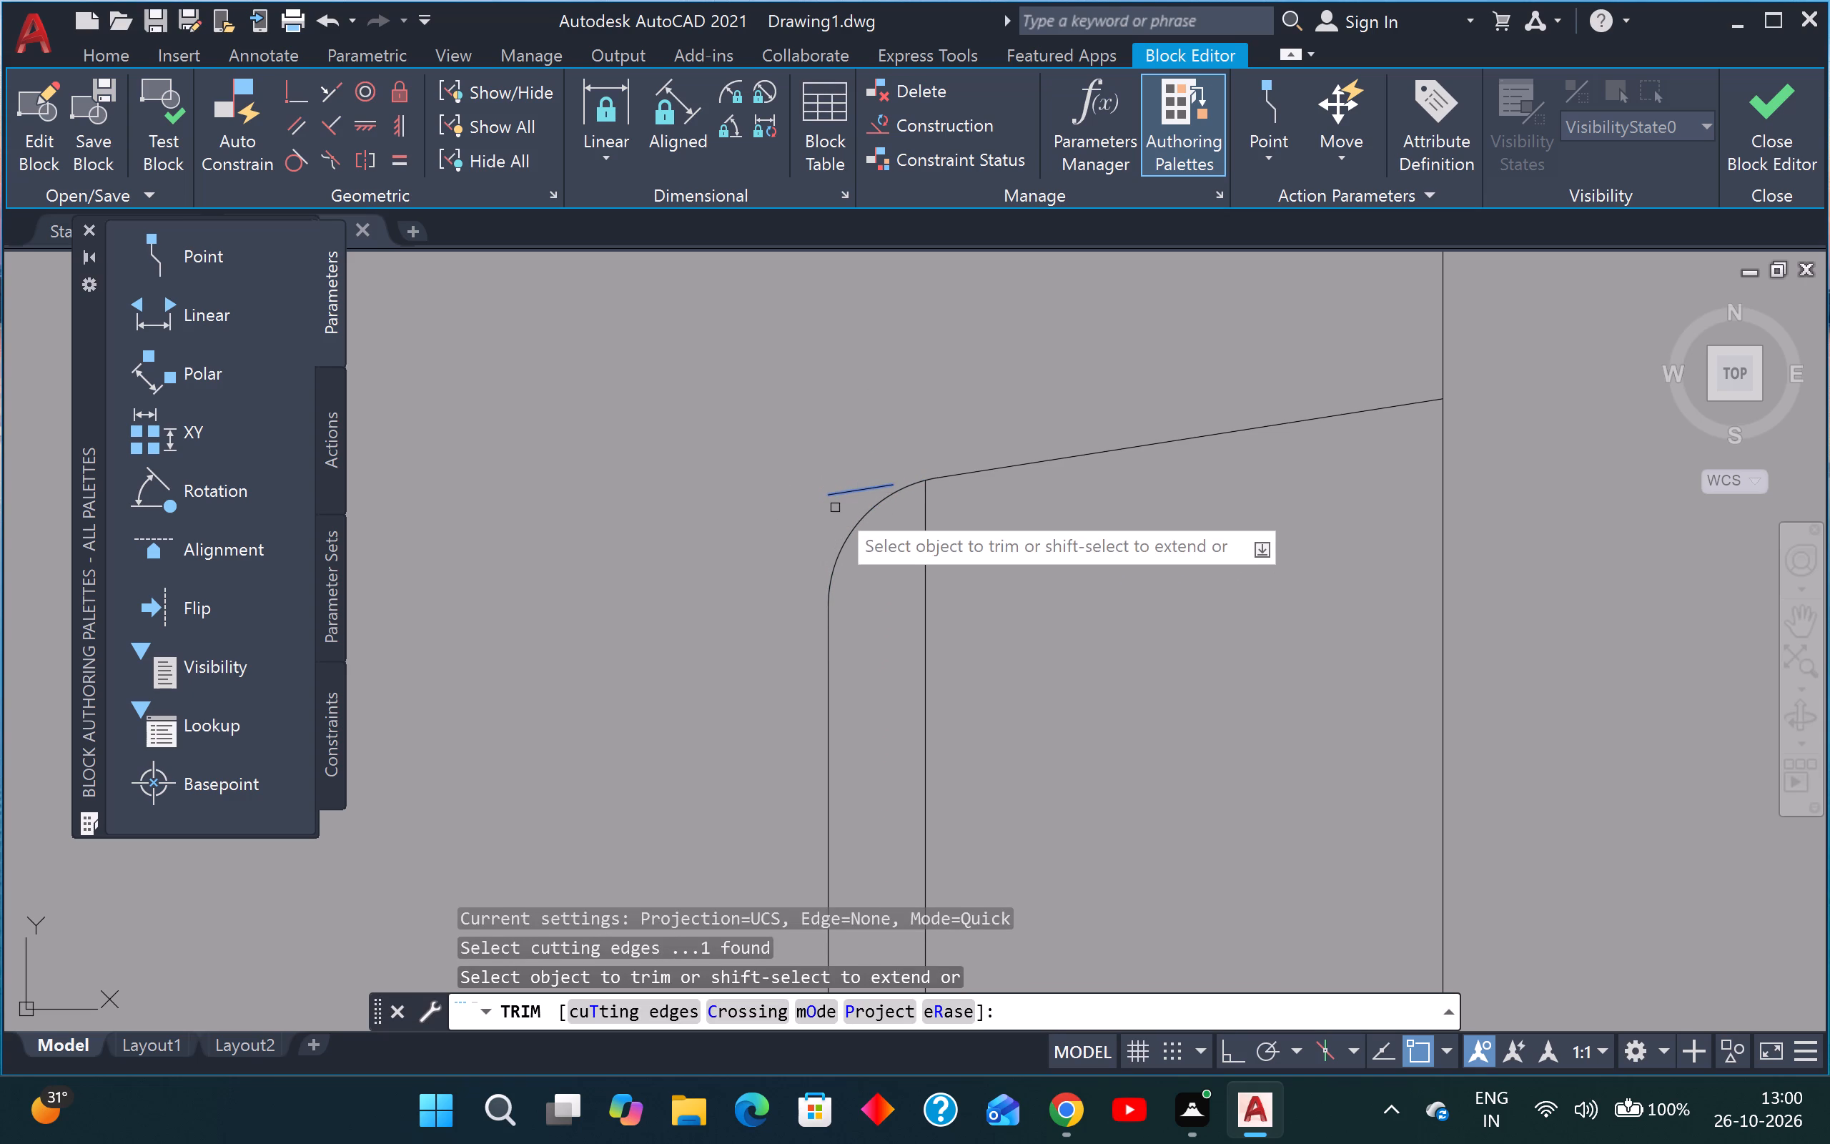
{"action": "left_click", "coordinate": [833, 495]}
{"action": "key", "text": "Escape"}
{"action": "key", "text": "Escape"}
Erase the short leftover line outside the west-end chair's rounded south corner.
{"action": "scroll", "coordinate": [846, 490], "scroll_direction": "down", "scroll_amount": 3}
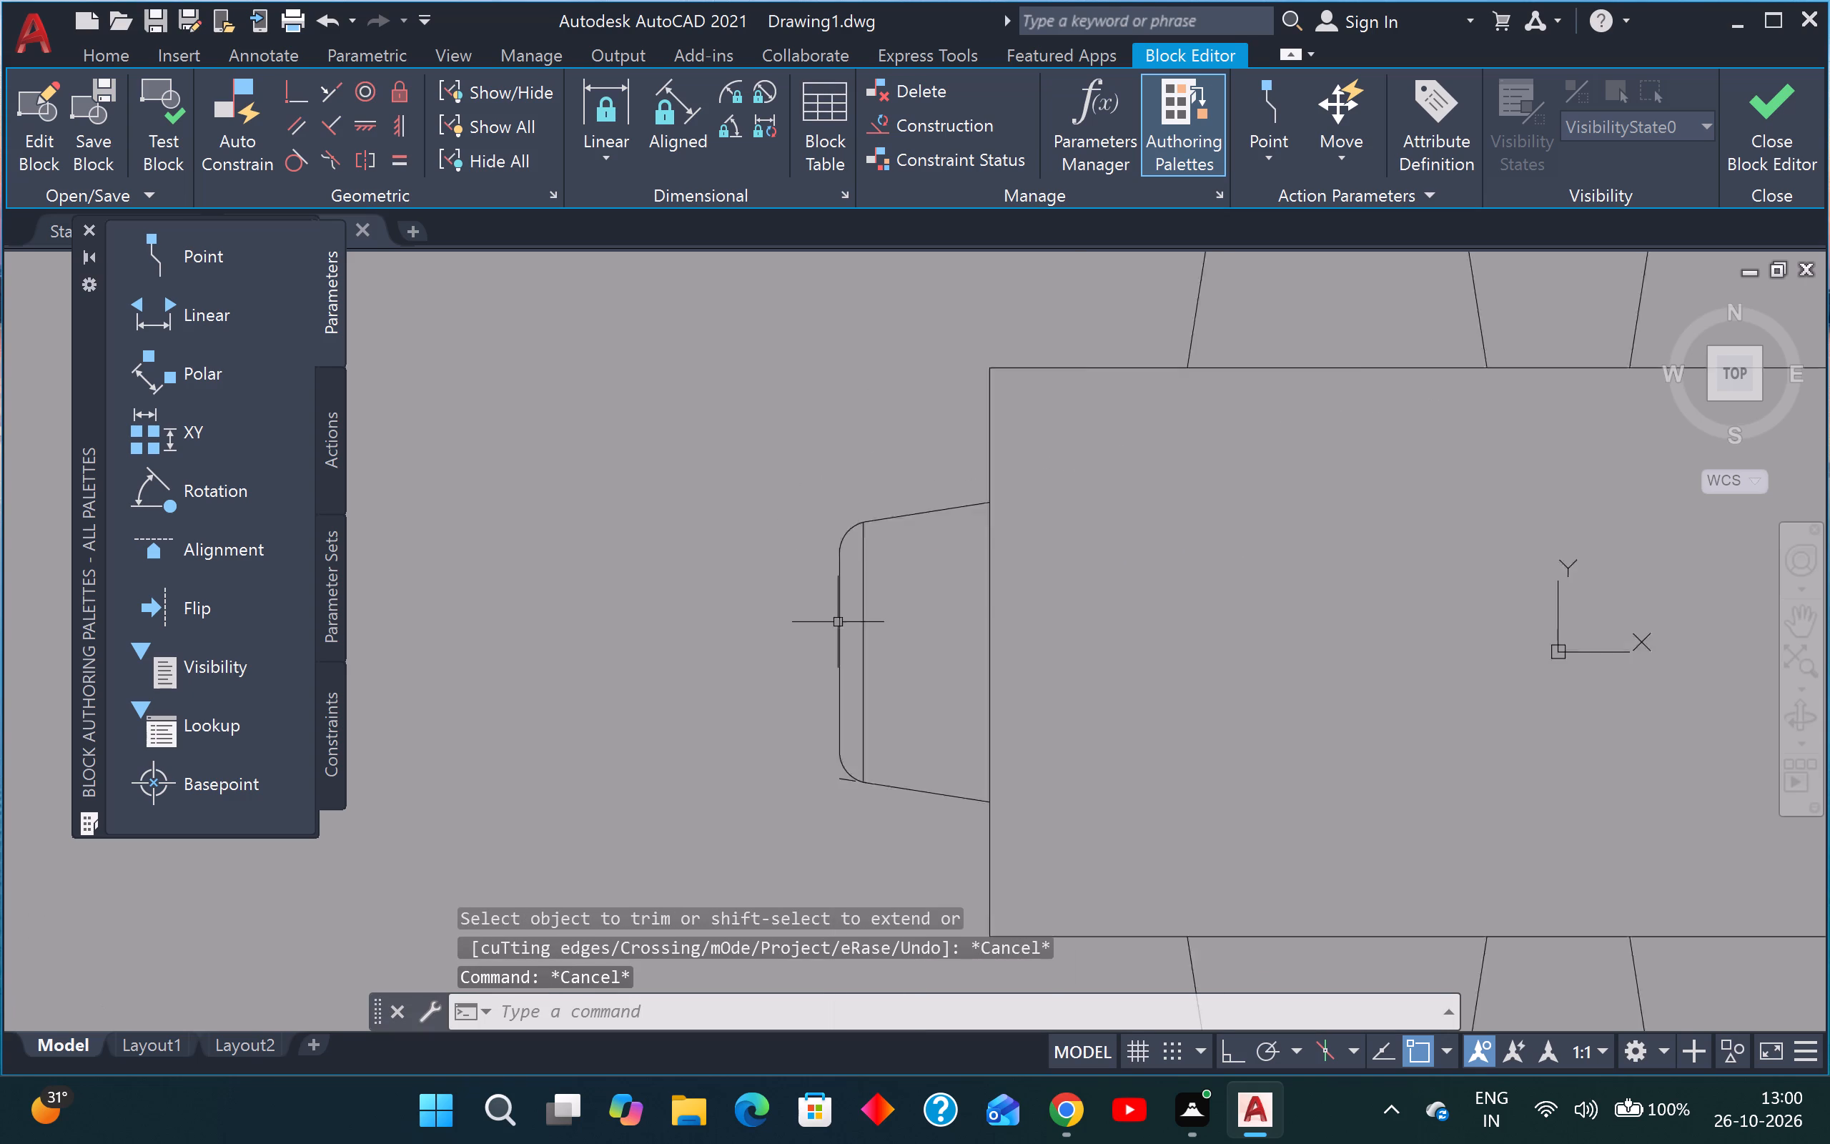
{"action": "scroll", "coordinate": [838, 623], "scroll_direction": "down", "scroll_amount": 1}
{"action": "scroll", "coordinate": [851, 742], "scroll_direction": "up", "scroll_amount": 4}
{"action": "scroll", "coordinate": [801, 686], "scroll_direction": "up", "scroll_amount": 1}
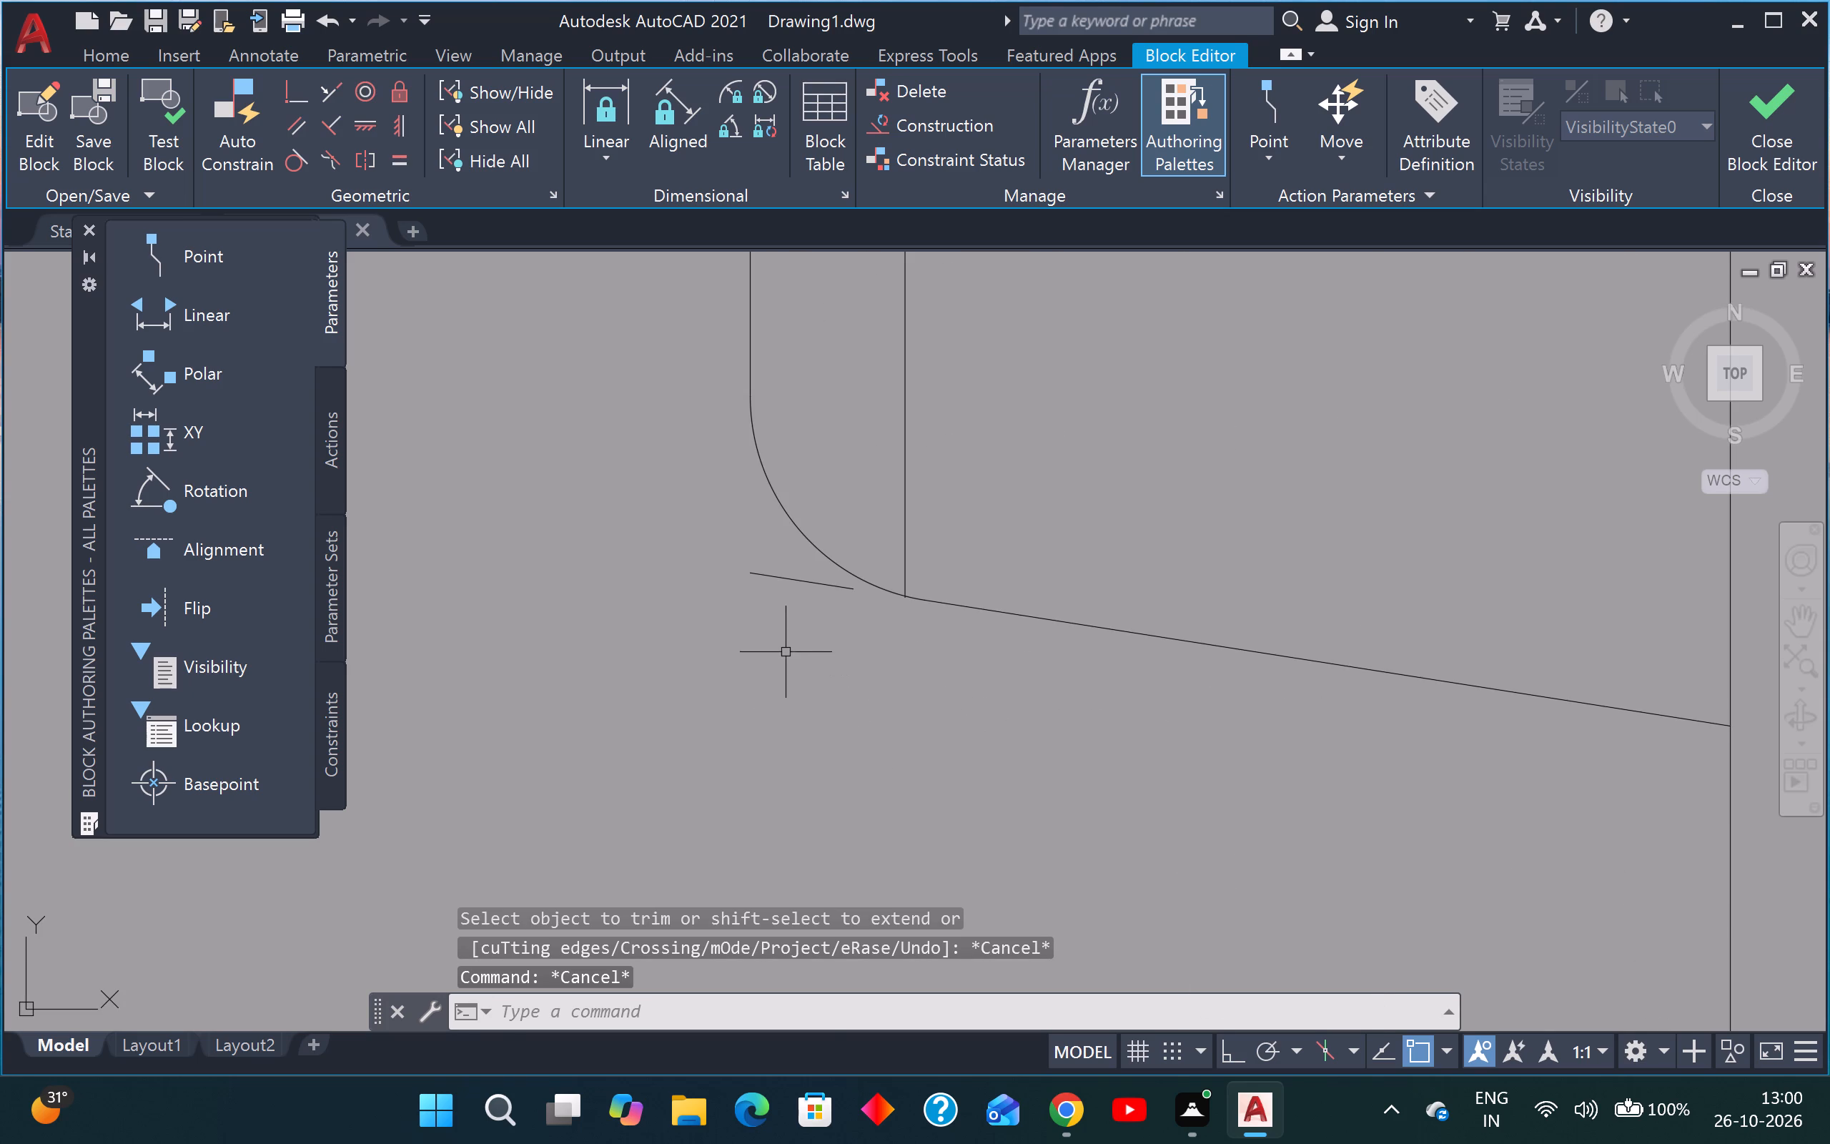
{"action": "scroll", "coordinate": [799, 643], "scroll_direction": "up", "scroll_amount": 2}
{"action": "left_click_drag", "start_coordinate": [817, 449], "coordinate": [812, 468]}
{"action": "left_click", "coordinate": [791, 535]}
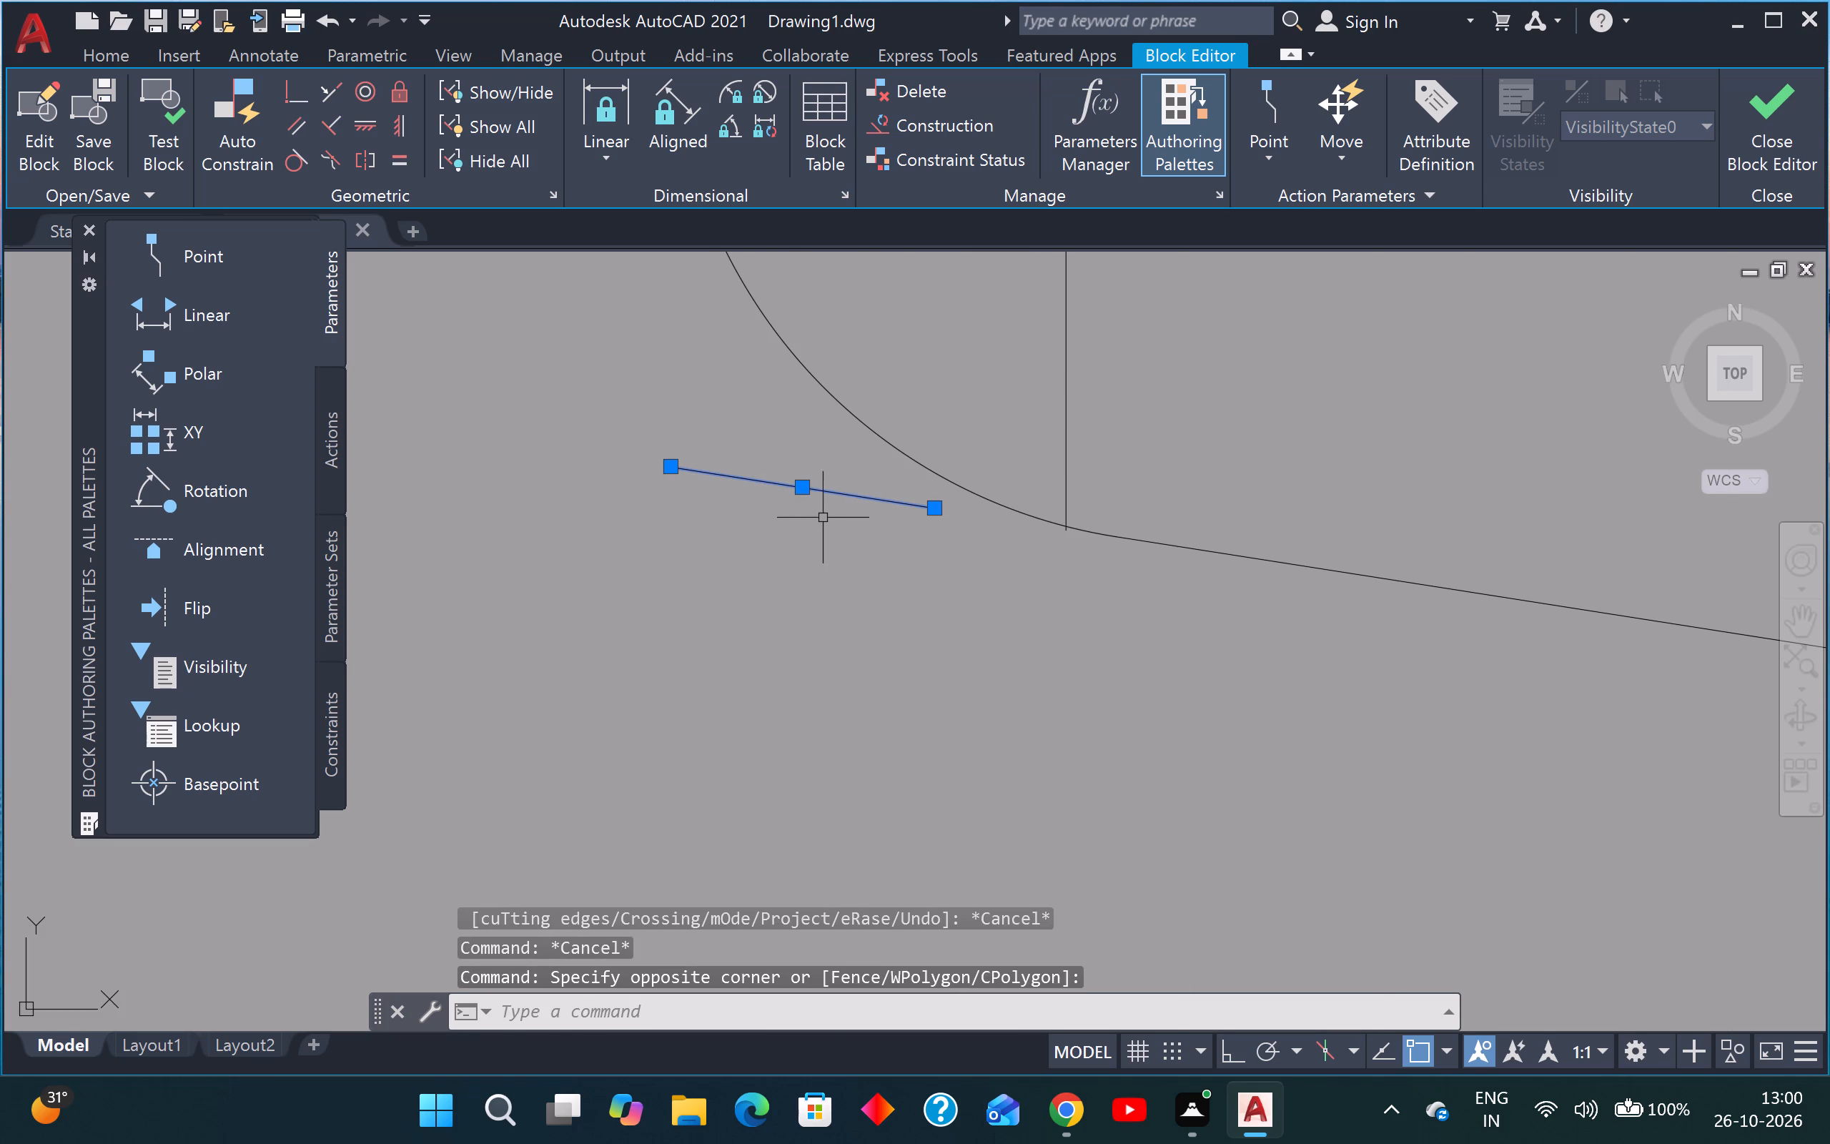
{"action": "key", "text": "e"}
{"action": "key", "text": "space"}
Erase the inner backrest line of the southwest dining chair.
{"action": "scroll", "coordinate": [862, 500], "scroll_direction": "down", "scroll_amount": 4}
{"action": "scroll", "coordinate": [921, 474], "scroll_direction": "down", "scroll_amount": 9}
{"action": "scroll", "coordinate": [974, 522], "scroll_direction": "up", "scroll_amount": 2}
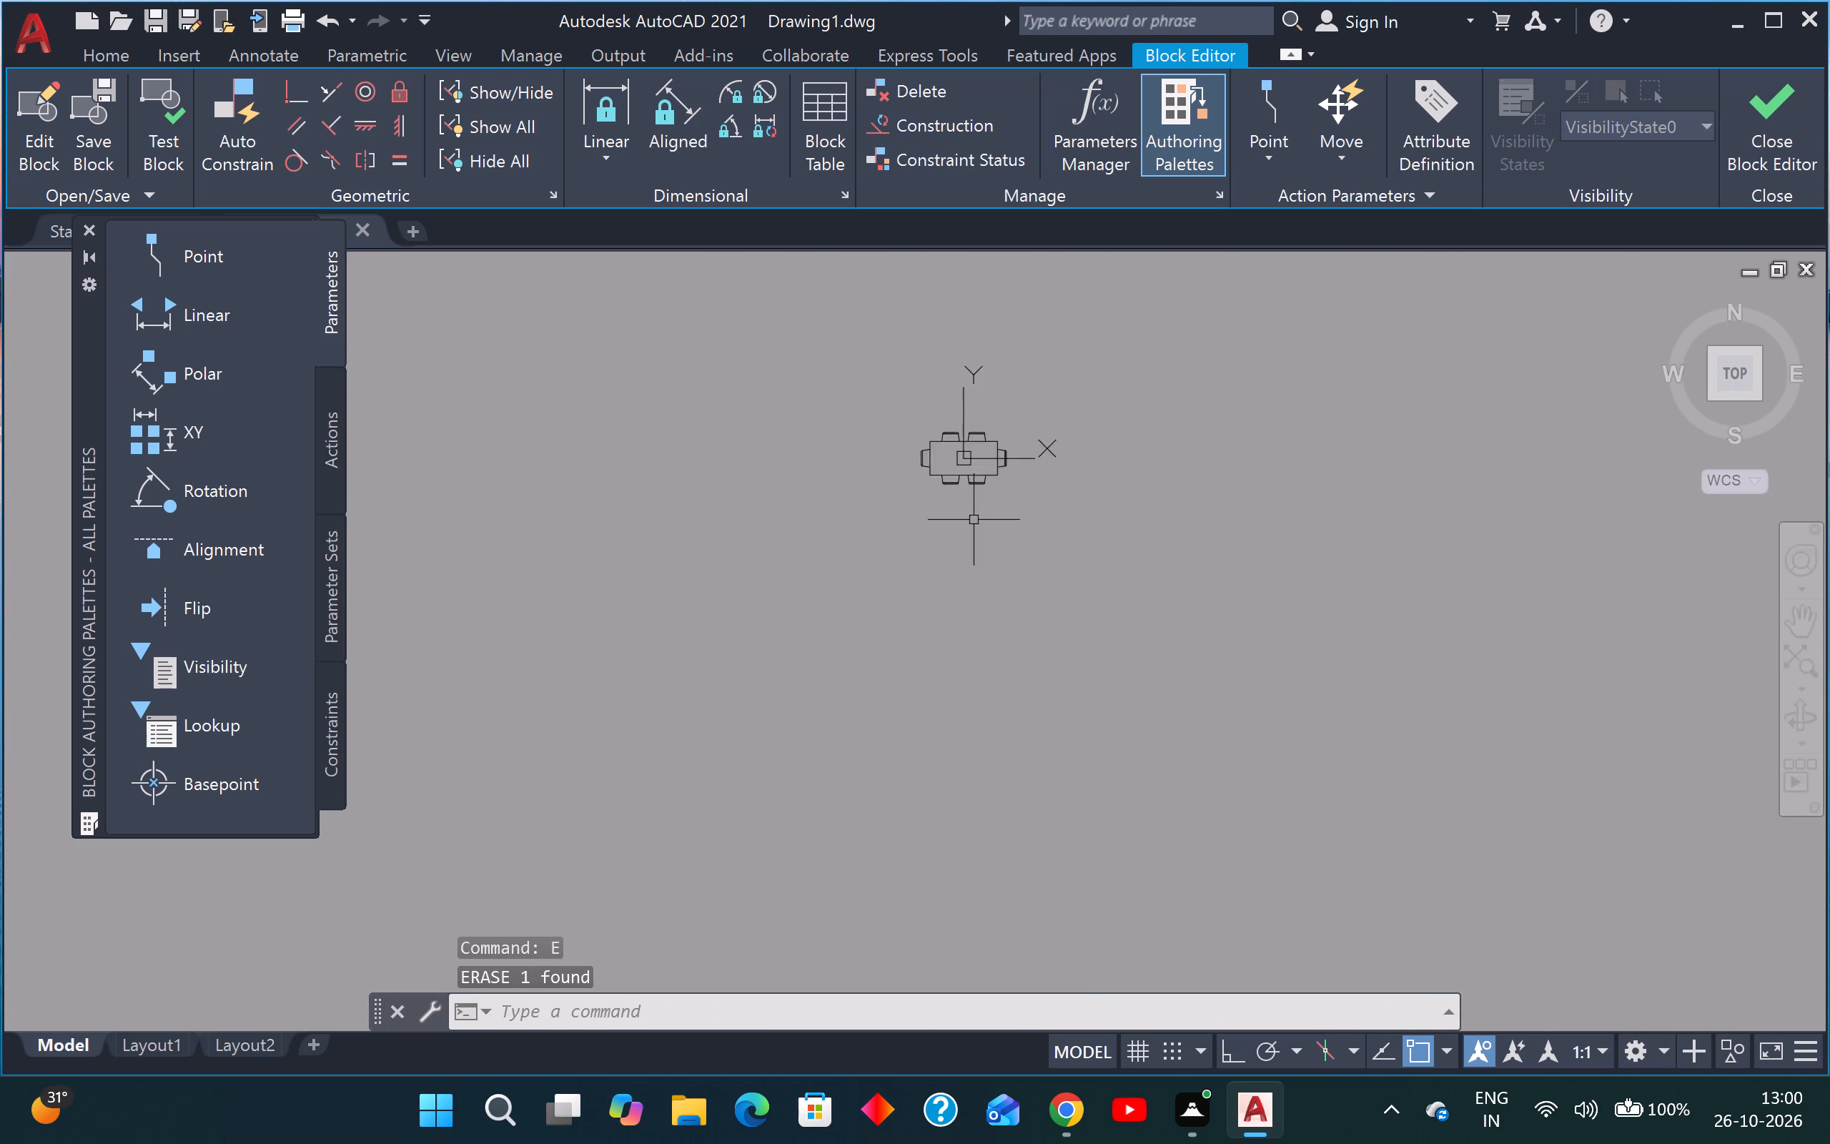
{"action": "scroll", "coordinate": [972, 520], "scroll_direction": "up", "scroll_amount": 1}
{"action": "scroll", "coordinate": [910, 418], "scroll_direction": "up", "scroll_amount": 8}
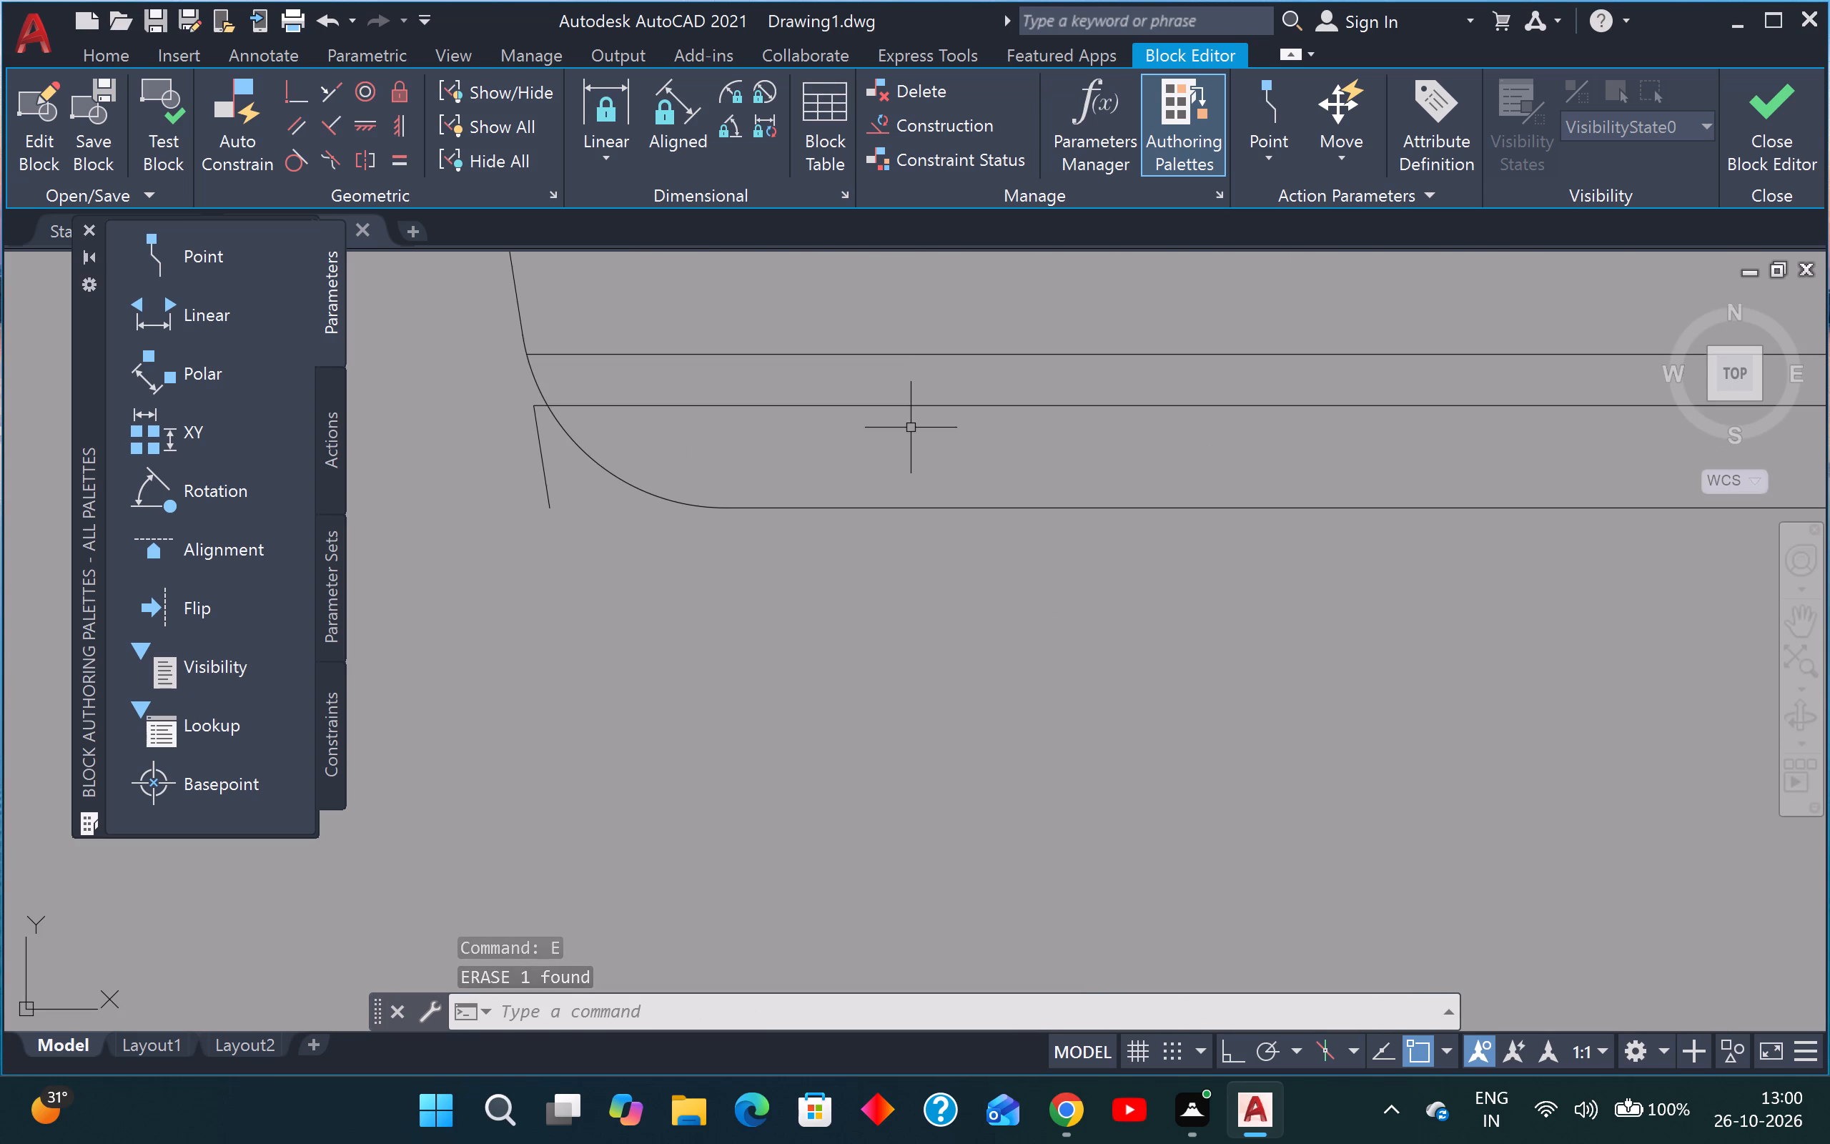
{"action": "left_click", "coordinate": [915, 408]}
{"action": "type", "text": "e"}
{"action": "key", "text": "space"}
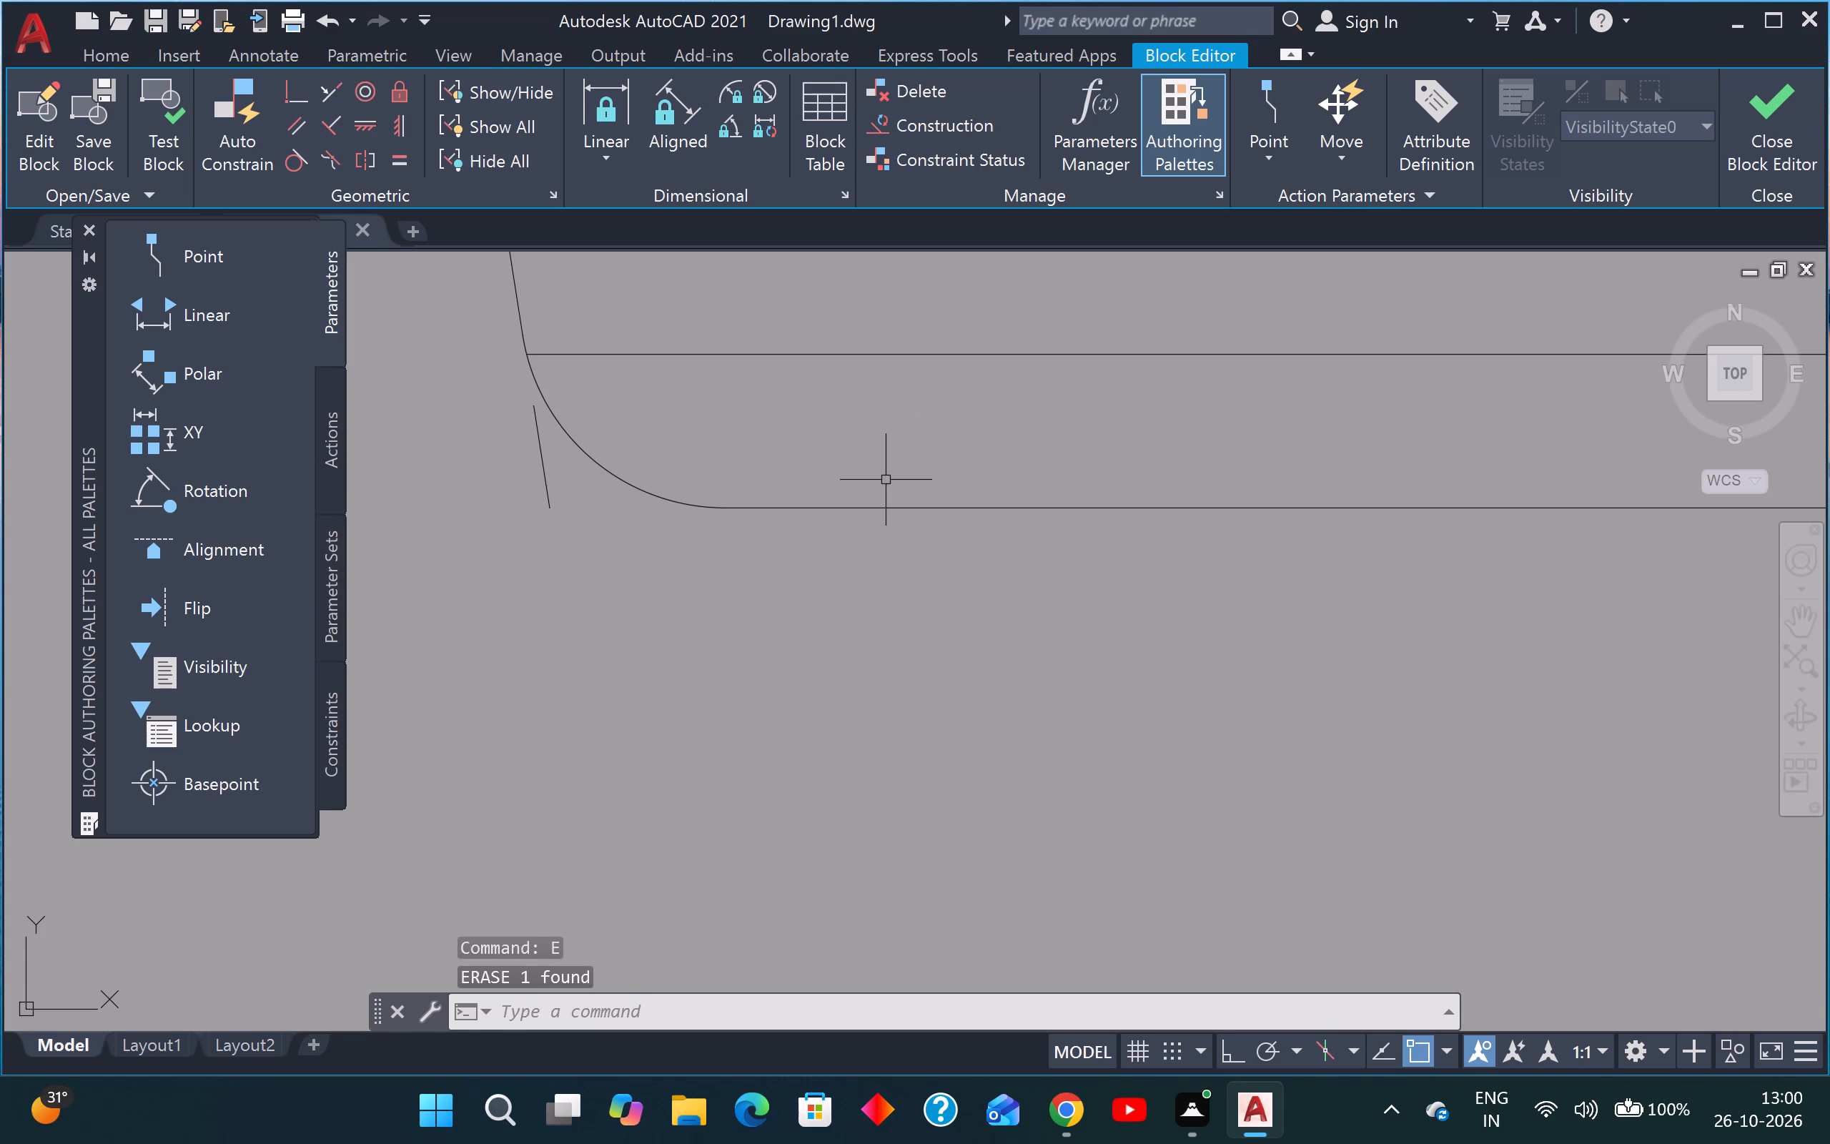
Erase the short leftover lines at both rounded back corners of the southwest dining chair.
{"action": "left_click", "coordinate": [573, 468]}
{"action": "left_click", "coordinate": [528, 488]}
{"action": "key", "text": "space"}
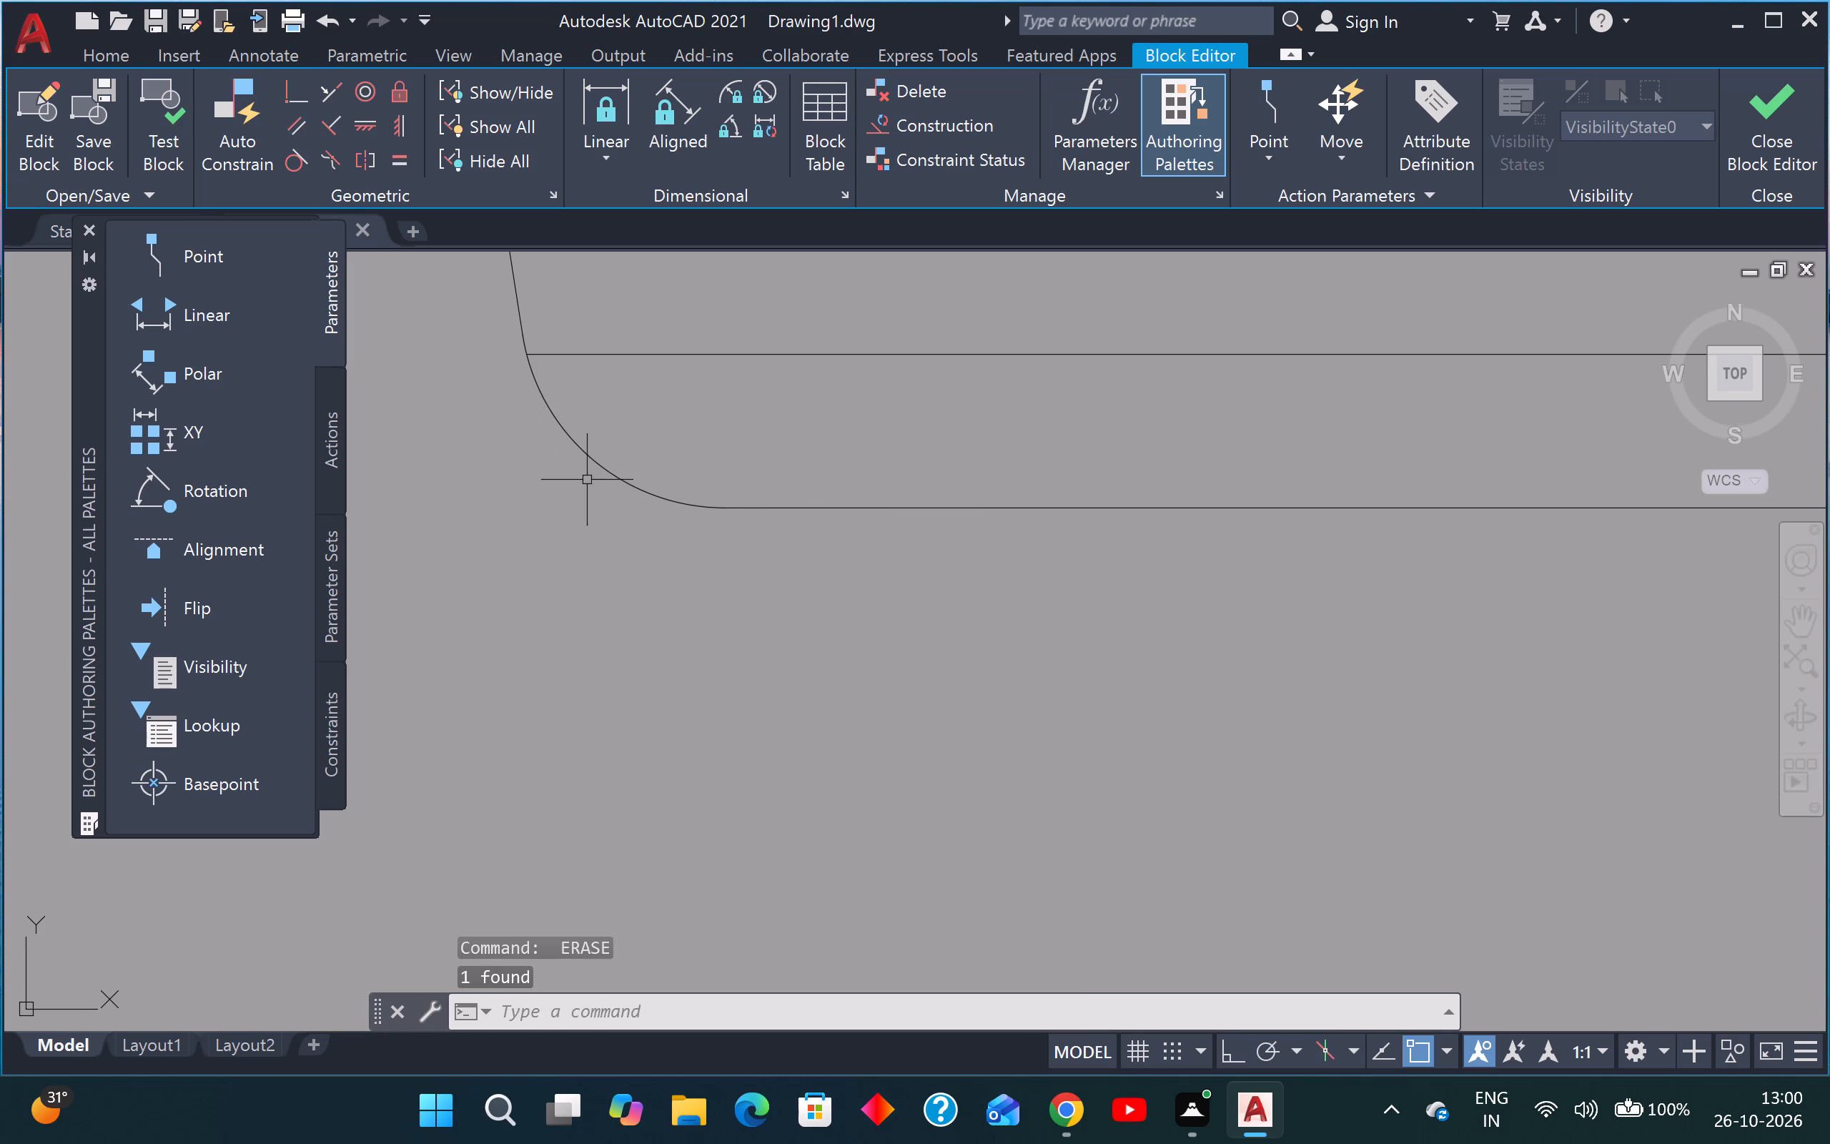
{"action": "scroll", "coordinate": [593, 484], "scroll_direction": "down", "scroll_amount": 5}
{"action": "scroll", "coordinate": [763, 488], "scroll_direction": "up", "scroll_amount": 4}
{"action": "key", "text": "space"}
{"action": "left_click", "coordinate": [756, 511]}
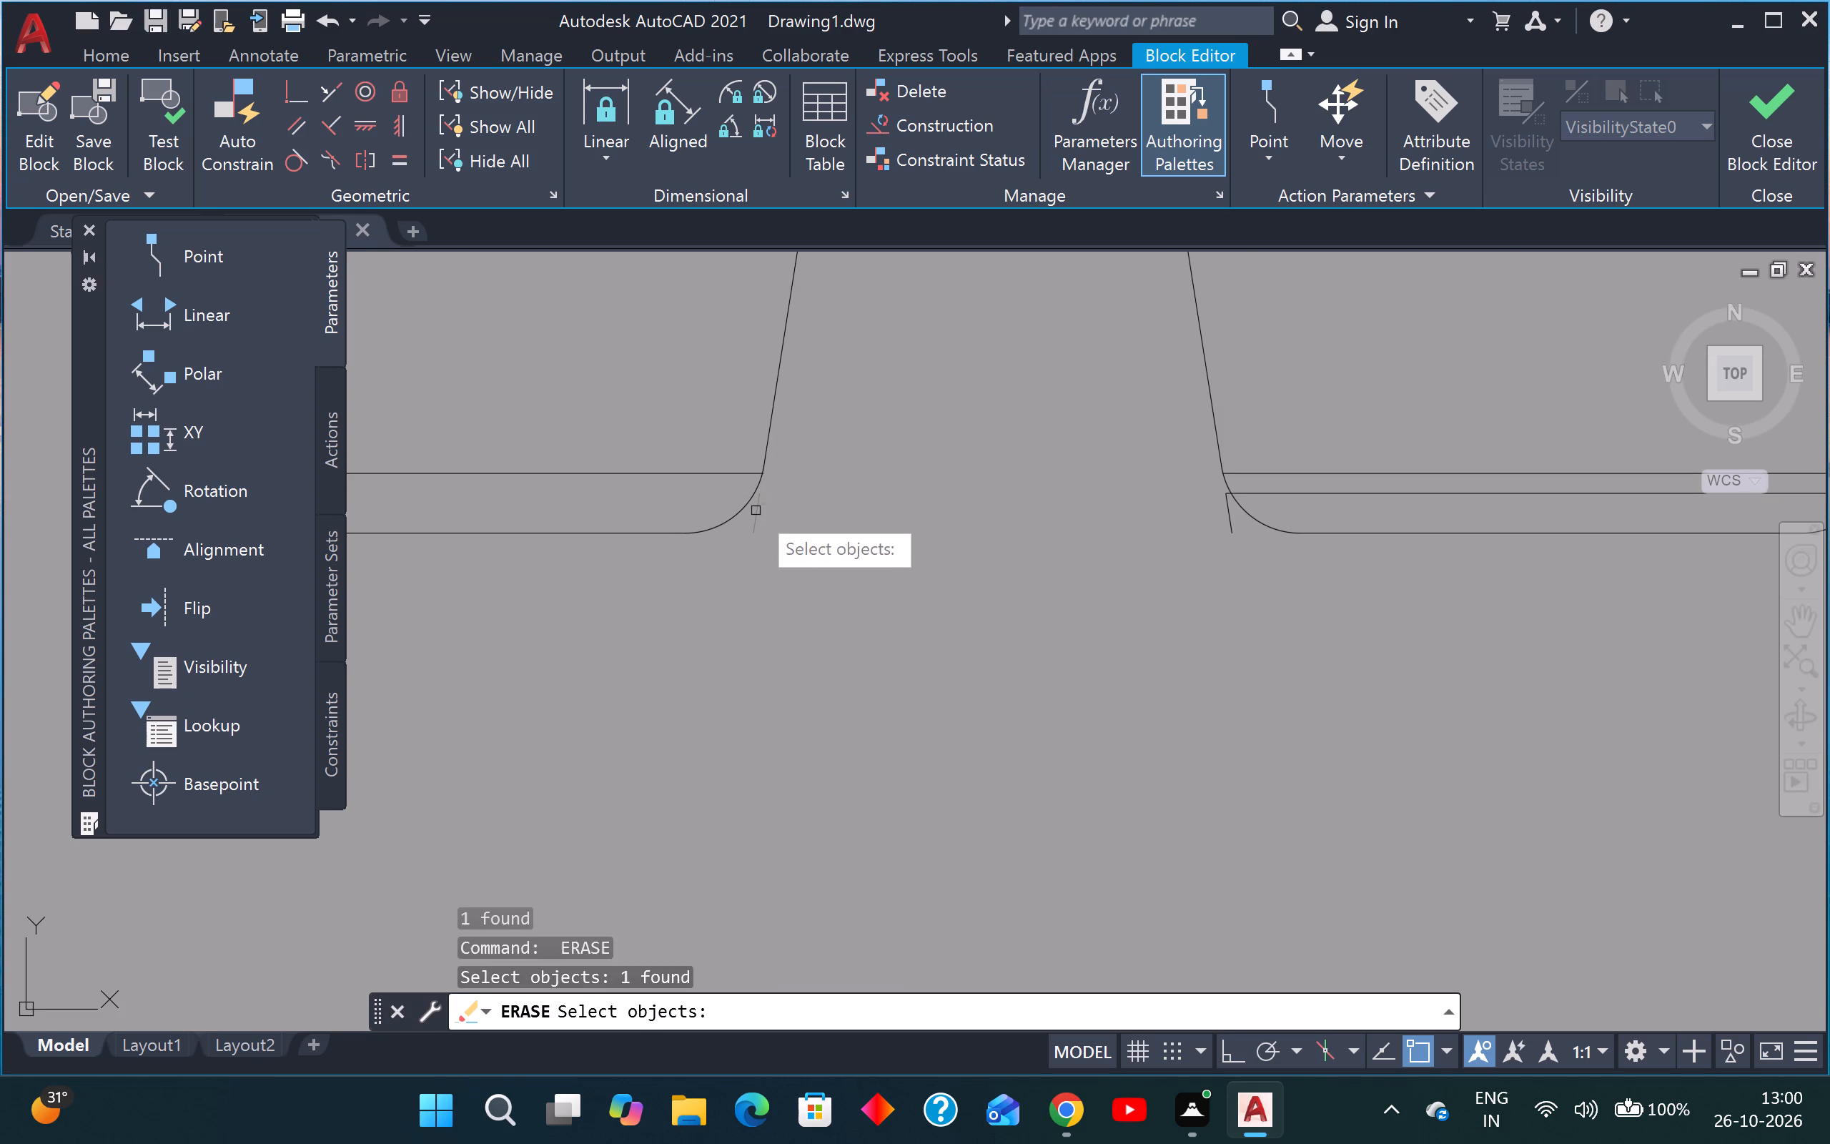
{"action": "key", "text": "space"}
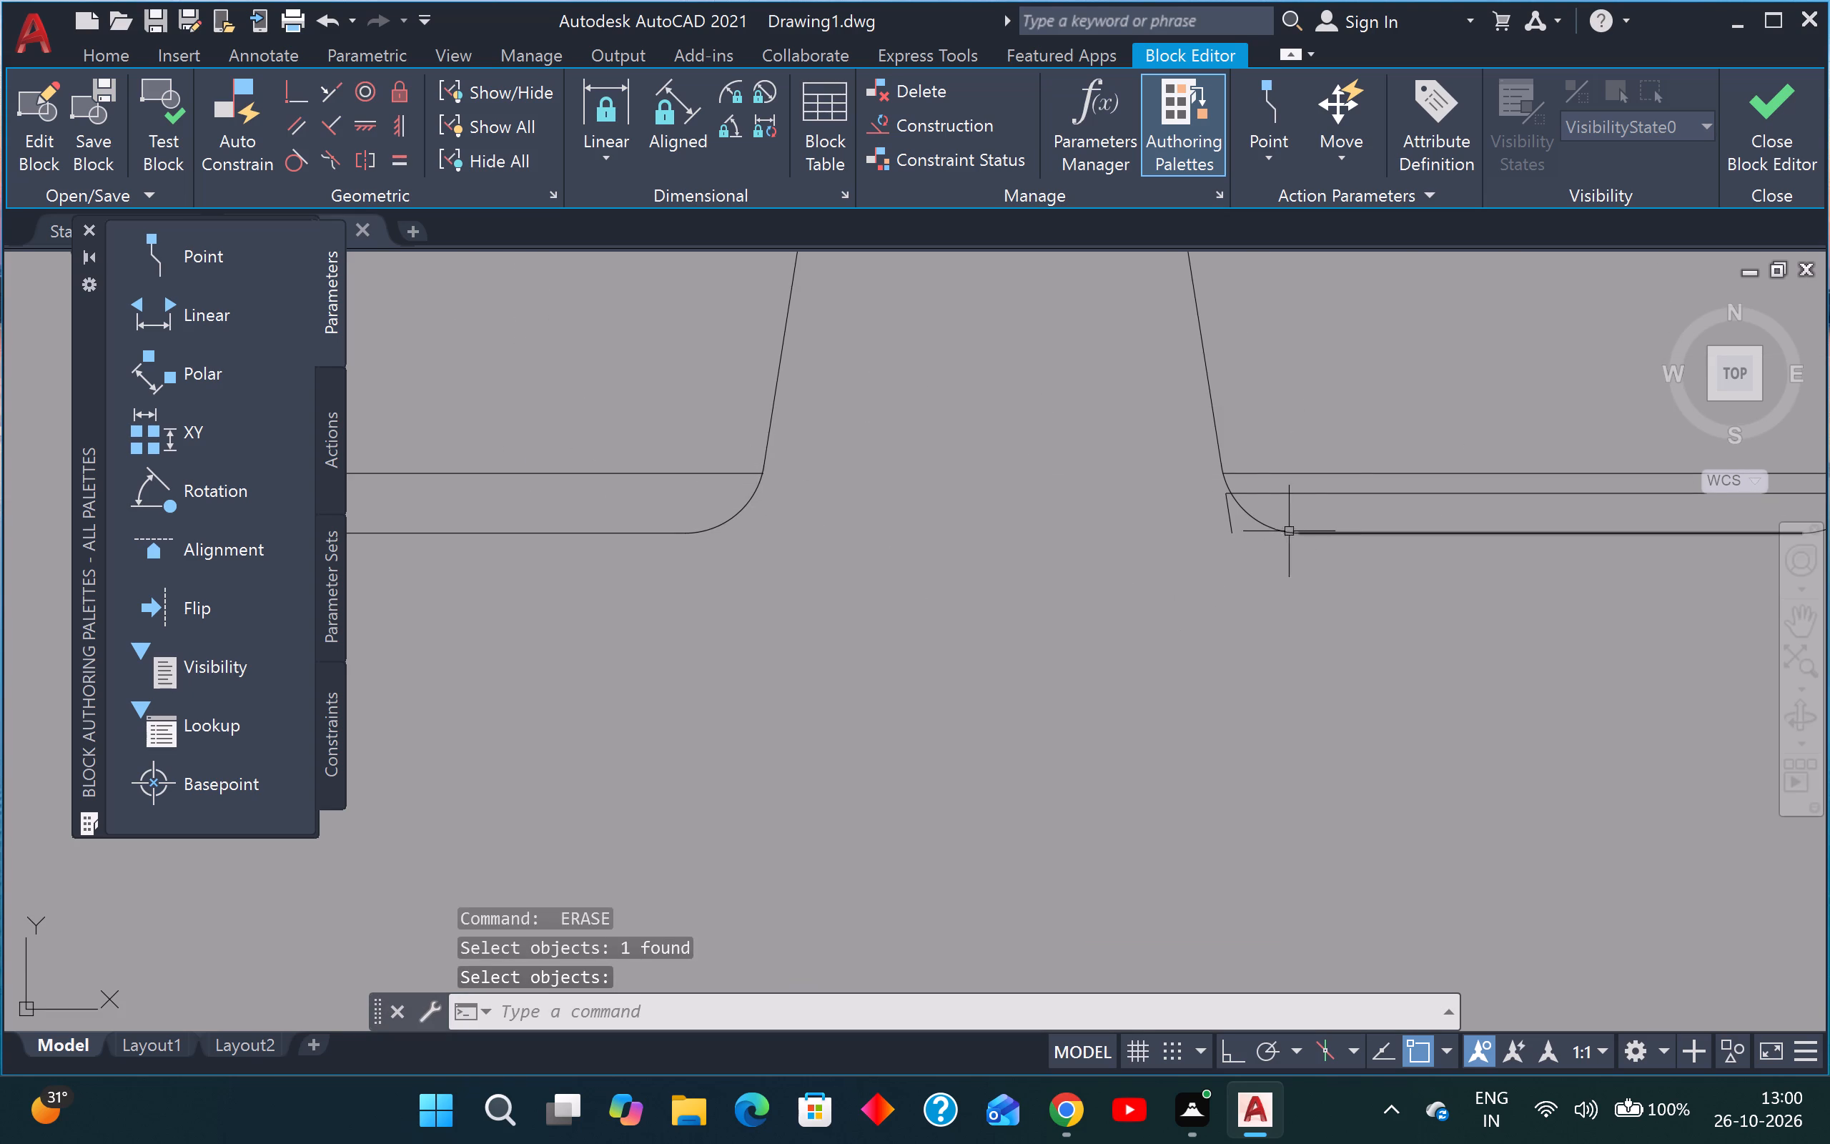
Erase the short leftover line at the southeast chair's west back corner and the chair's inner backrest line.
{"action": "scroll", "coordinate": [1253, 525], "scroll_direction": "up", "scroll_amount": 3}
{"action": "left_click_drag", "start_coordinate": [1220, 508], "coordinate": [1212, 511]}
{"action": "left_click_drag", "start_coordinate": [1102, 589], "coordinate": [1109, 588]}
{"action": "key", "text": "space"}
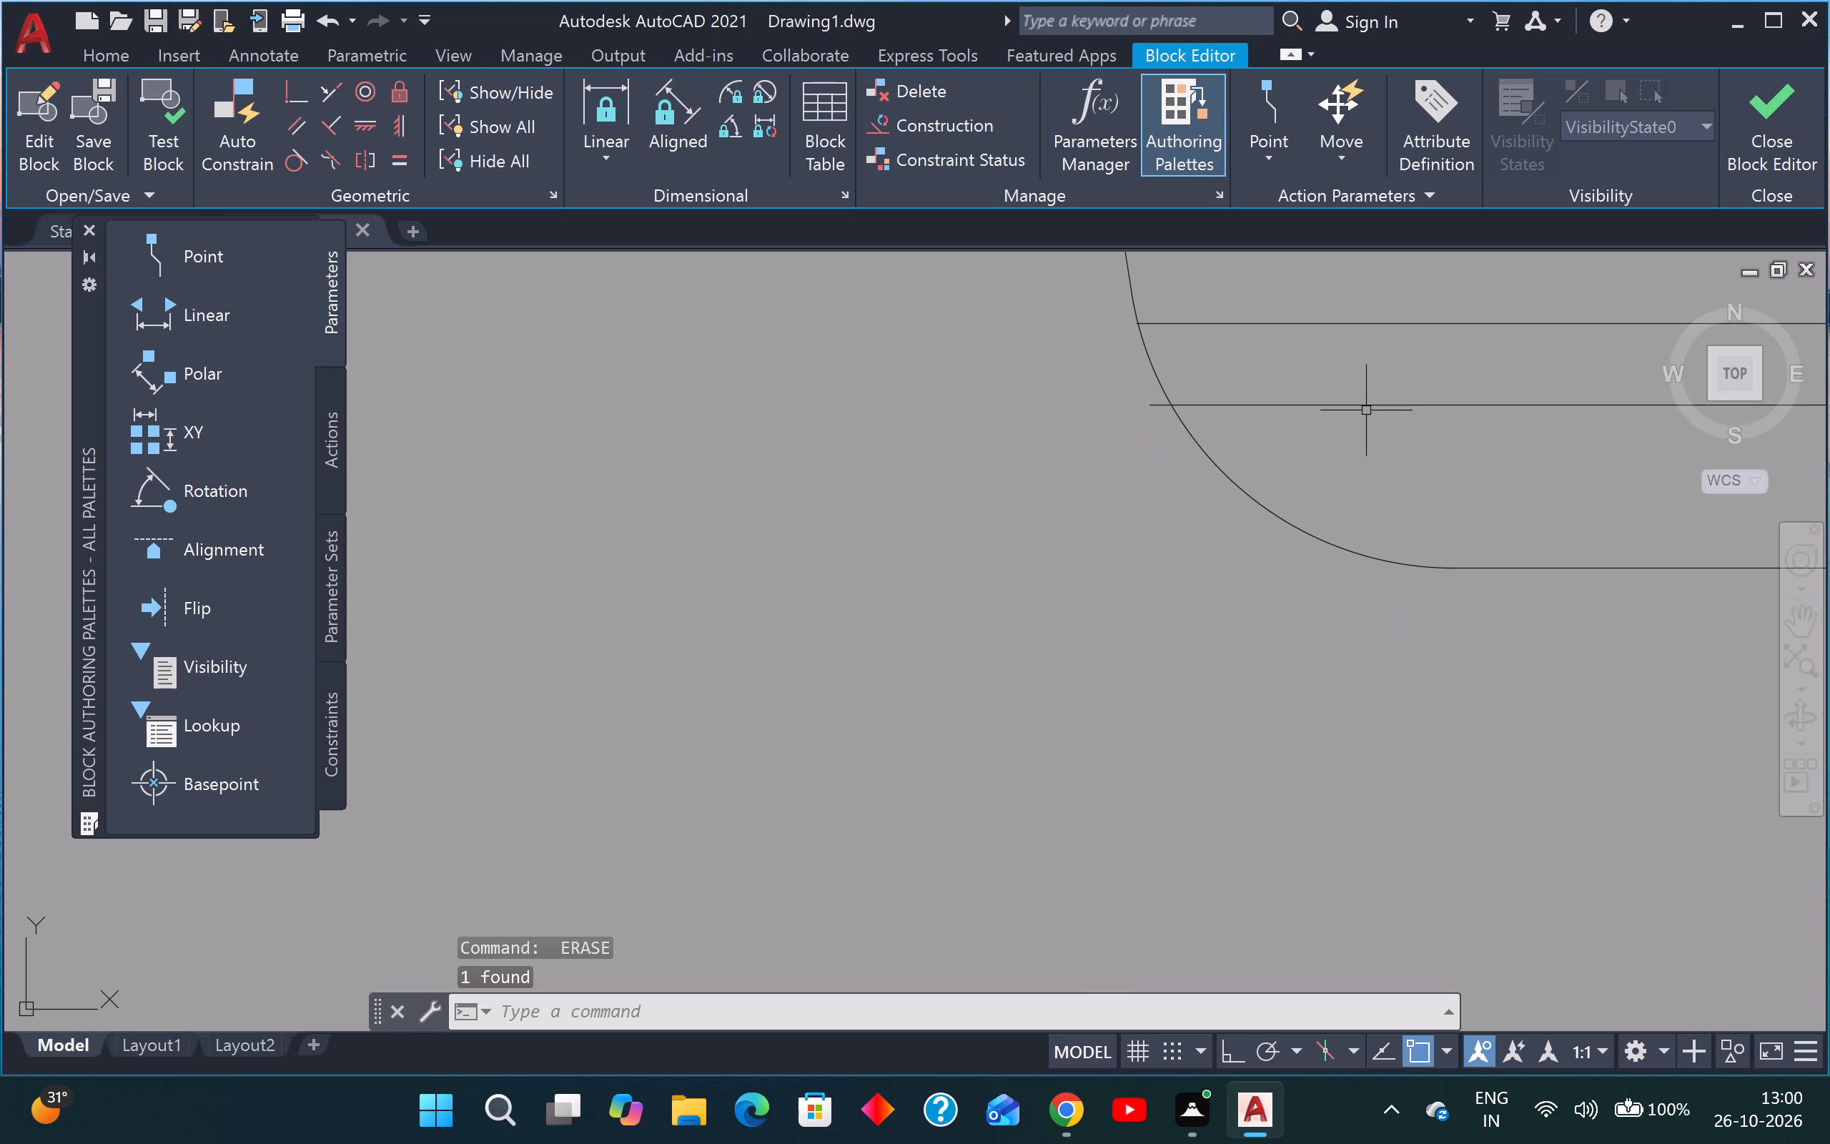
{"action": "left_click", "coordinate": [1369, 394]}
{"action": "left_click", "coordinate": [1348, 446]}
{"action": "key", "text": "space"}
Erase the short leftover line outside the southeast chair's rounded east back corner.
{"action": "scroll", "coordinate": [1348, 449], "scroll_direction": "down", "scroll_amount": 7}
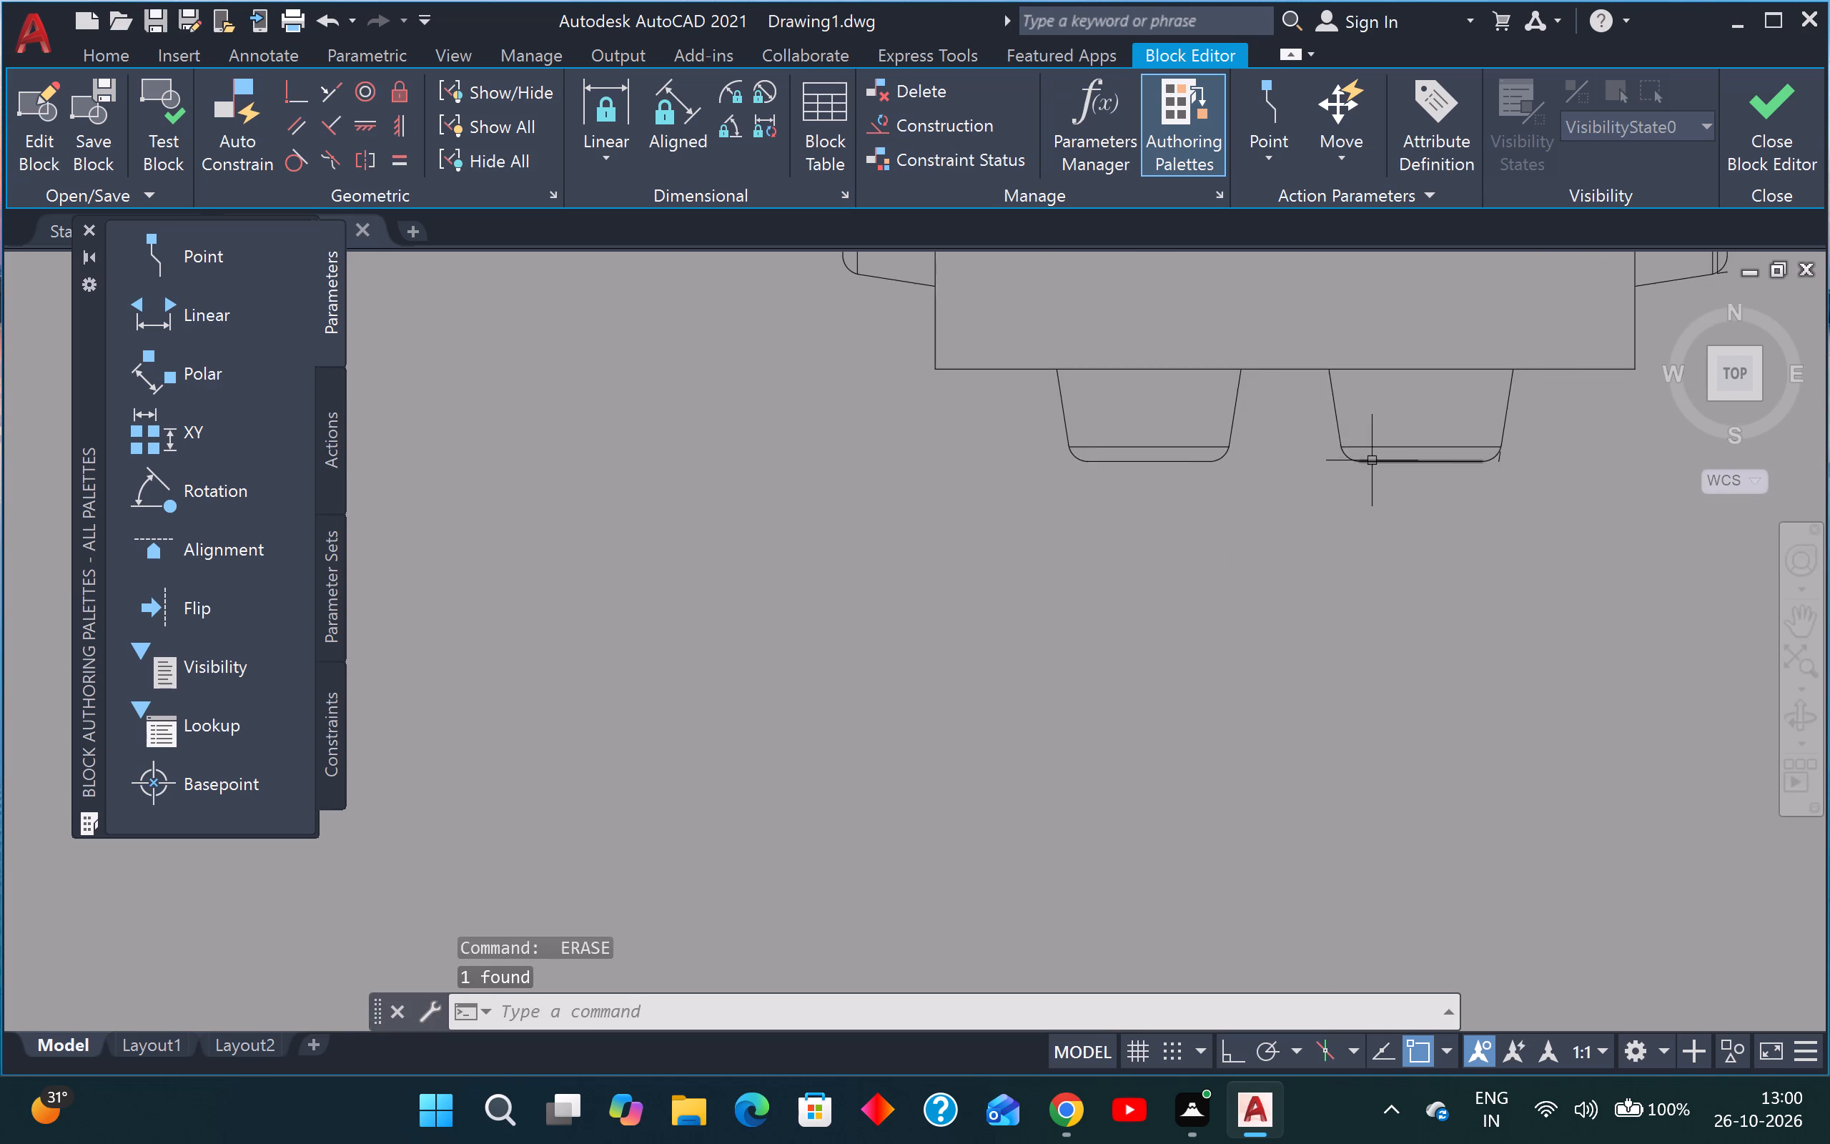
{"action": "scroll", "coordinate": [1373, 460], "scroll_direction": "down", "scroll_amount": 1}
{"action": "scroll", "coordinate": [1422, 438], "scroll_direction": "up", "scroll_amount": 4}
{"action": "scroll", "coordinate": [1448, 593], "scroll_direction": "up", "scroll_amount": 4}
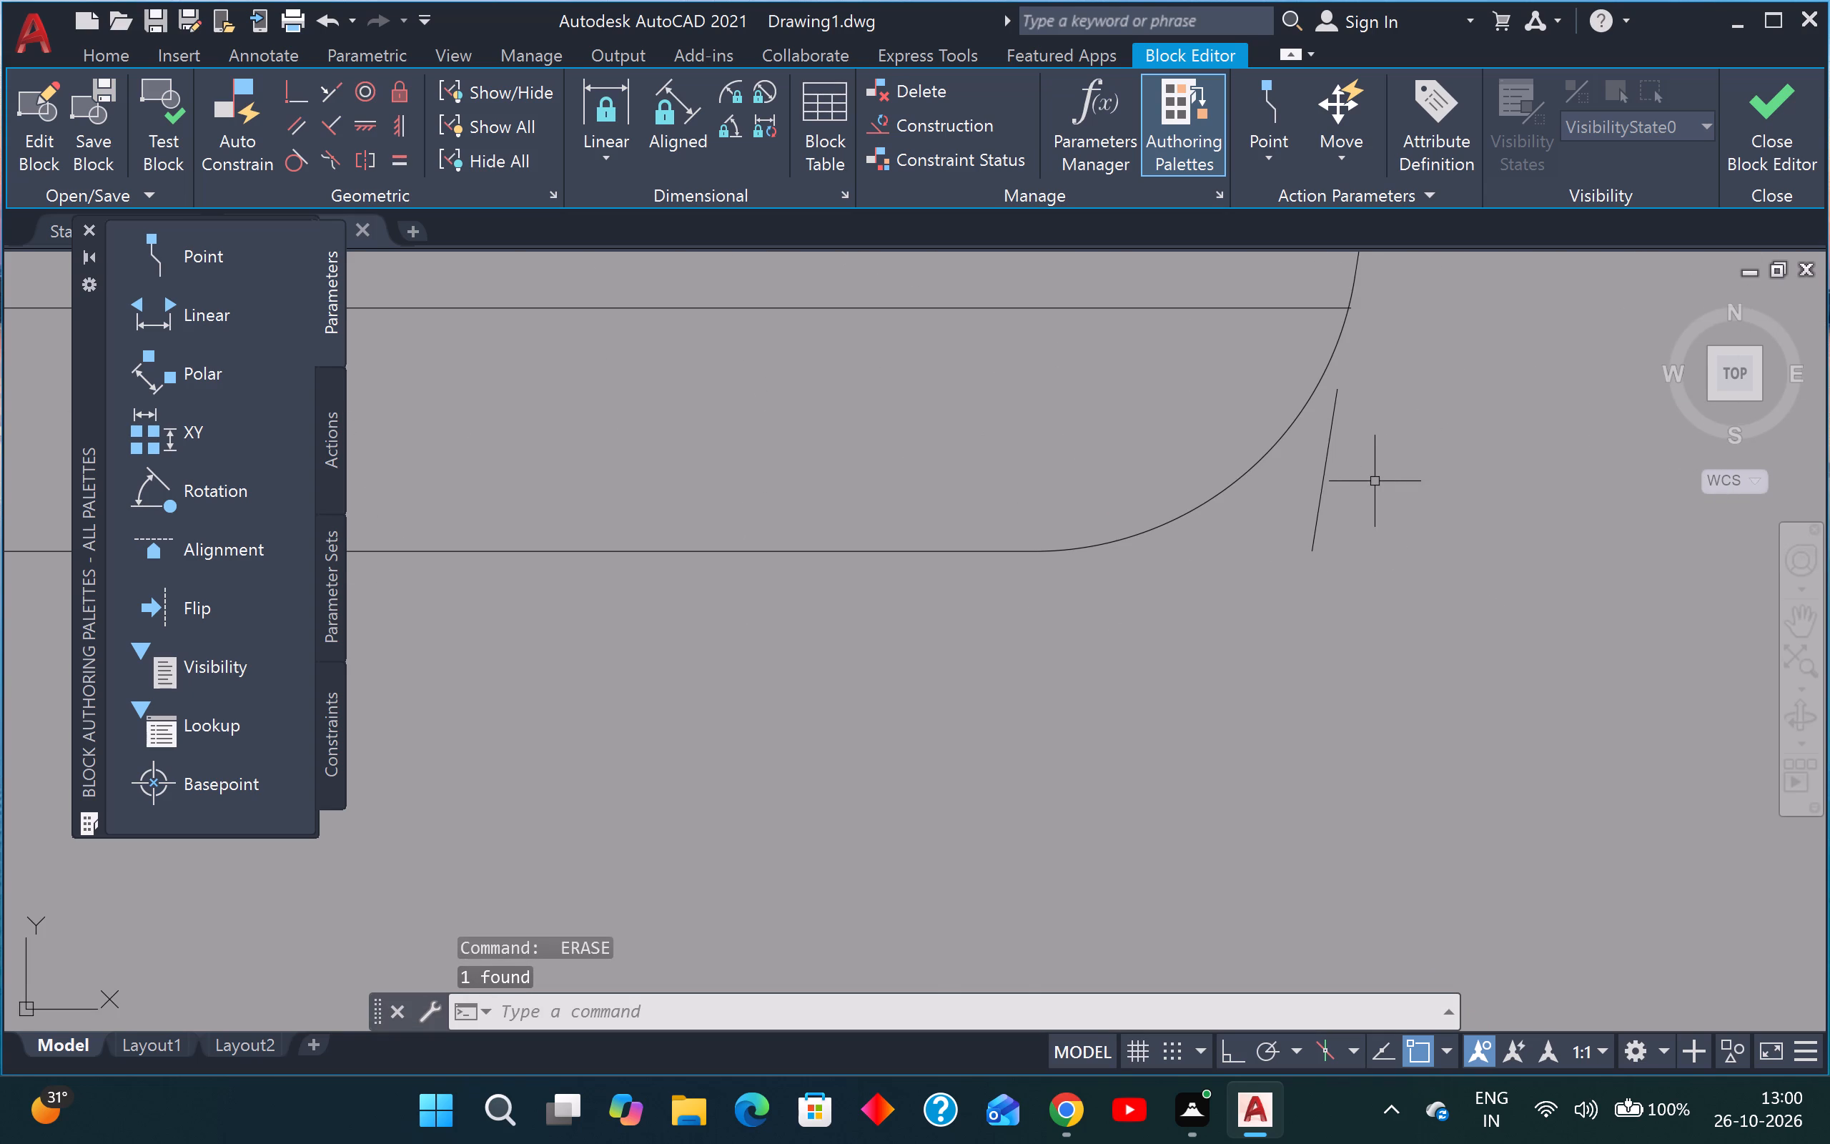
{"action": "left_click", "coordinate": [1375, 481]}
{"action": "left_click", "coordinate": [1332, 539]}
{"action": "left_click_drag", "start_coordinate": [1333, 499], "coordinate": [1320, 503]}
{"action": "left_click", "coordinate": [1252, 548]}
{"action": "key", "text": "space"}
Erase the inner backrest line of the chair at the table's east end.
{"action": "scroll", "coordinate": [1311, 526], "scroll_direction": "down", "scroll_amount": 6}
{"action": "scroll", "coordinate": [1417, 443], "scroll_direction": "down", "scroll_amount": 4}
{"action": "scroll", "coordinate": [1442, 390], "scroll_direction": "up", "scroll_amount": 3}
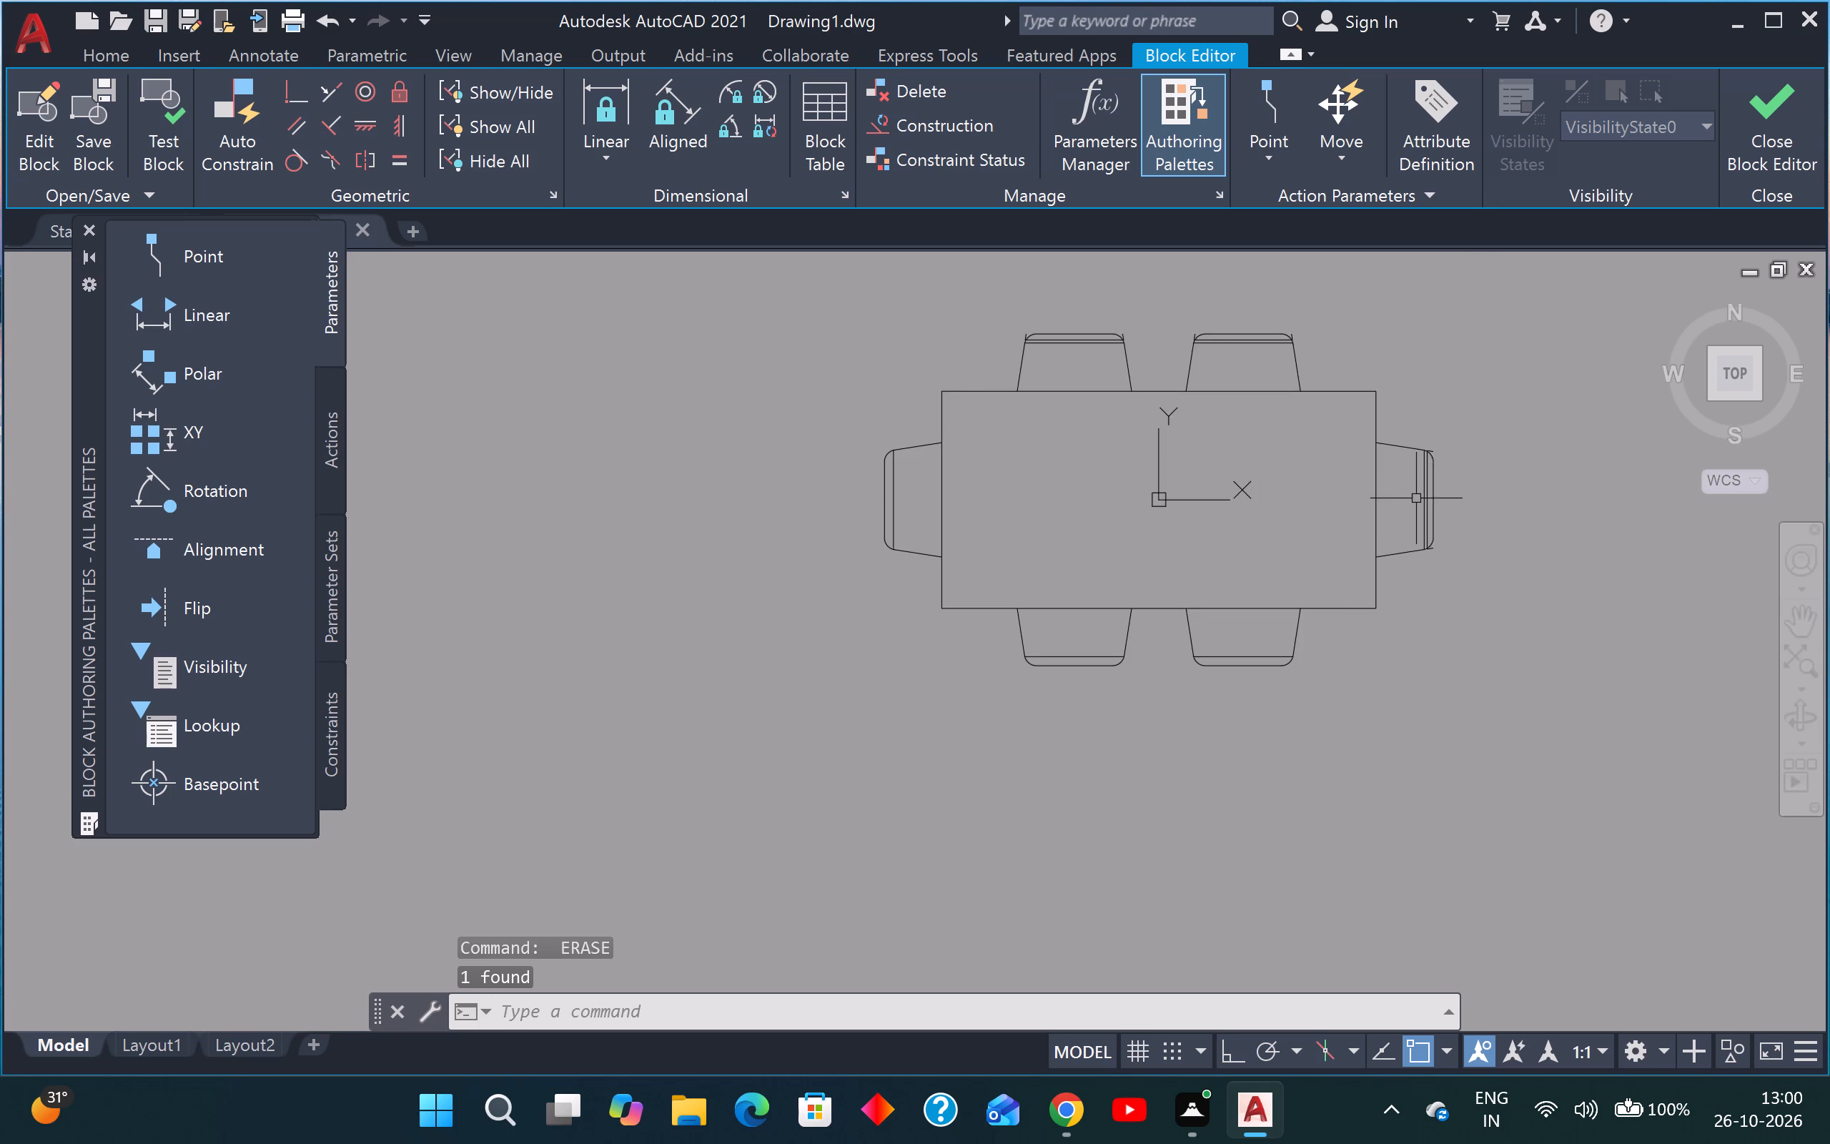
{"action": "scroll", "coordinate": [1421, 495], "scroll_direction": "up", "scroll_amount": 5}
{"action": "left_click", "coordinate": [1453, 487]}
{"action": "left_click", "coordinate": [1415, 518]}
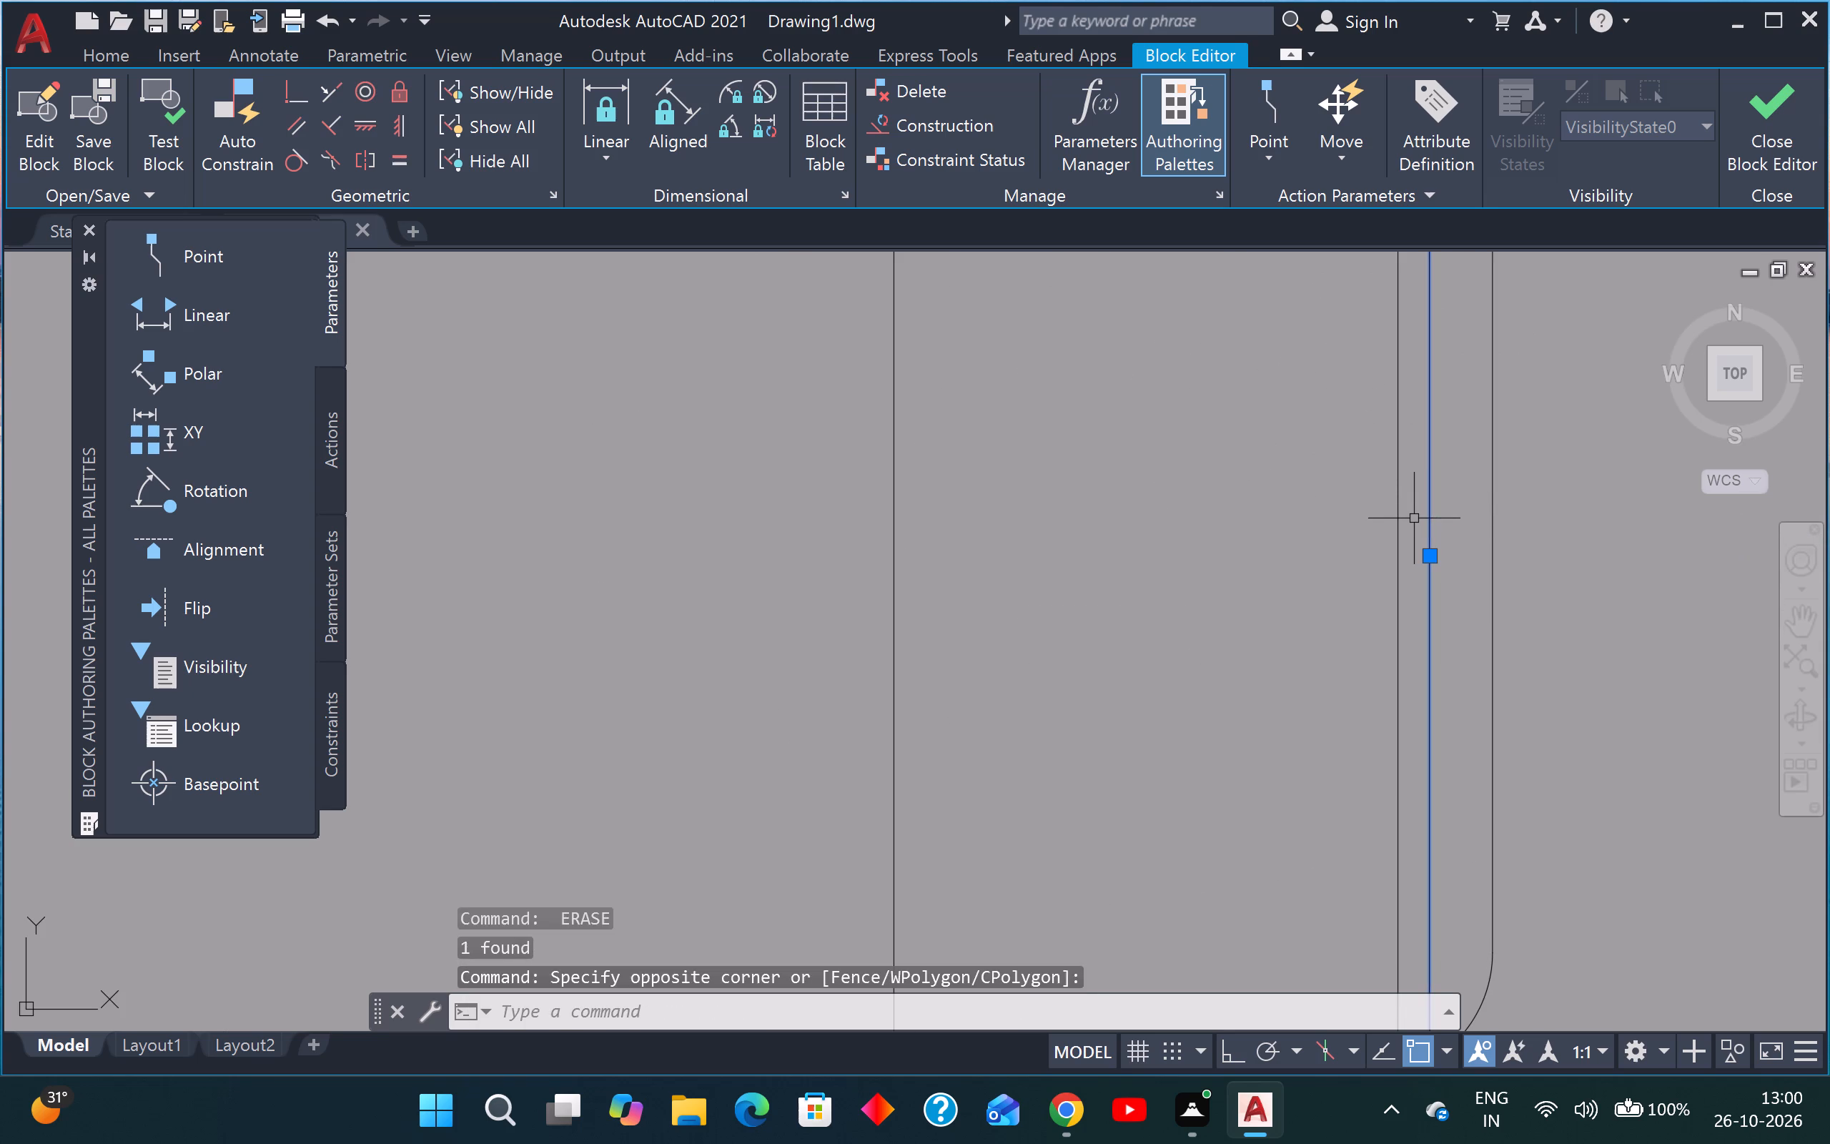
{"action": "key", "text": "space"}
Erase the short leftover line outside the east-end chair's rounded south corner.
{"action": "scroll", "coordinate": [1414, 518], "scroll_direction": "down", "scroll_amount": 4}
{"action": "scroll", "coordinate": [1448, 628], "scroll_direction": "up", "scroll_amount": 4}
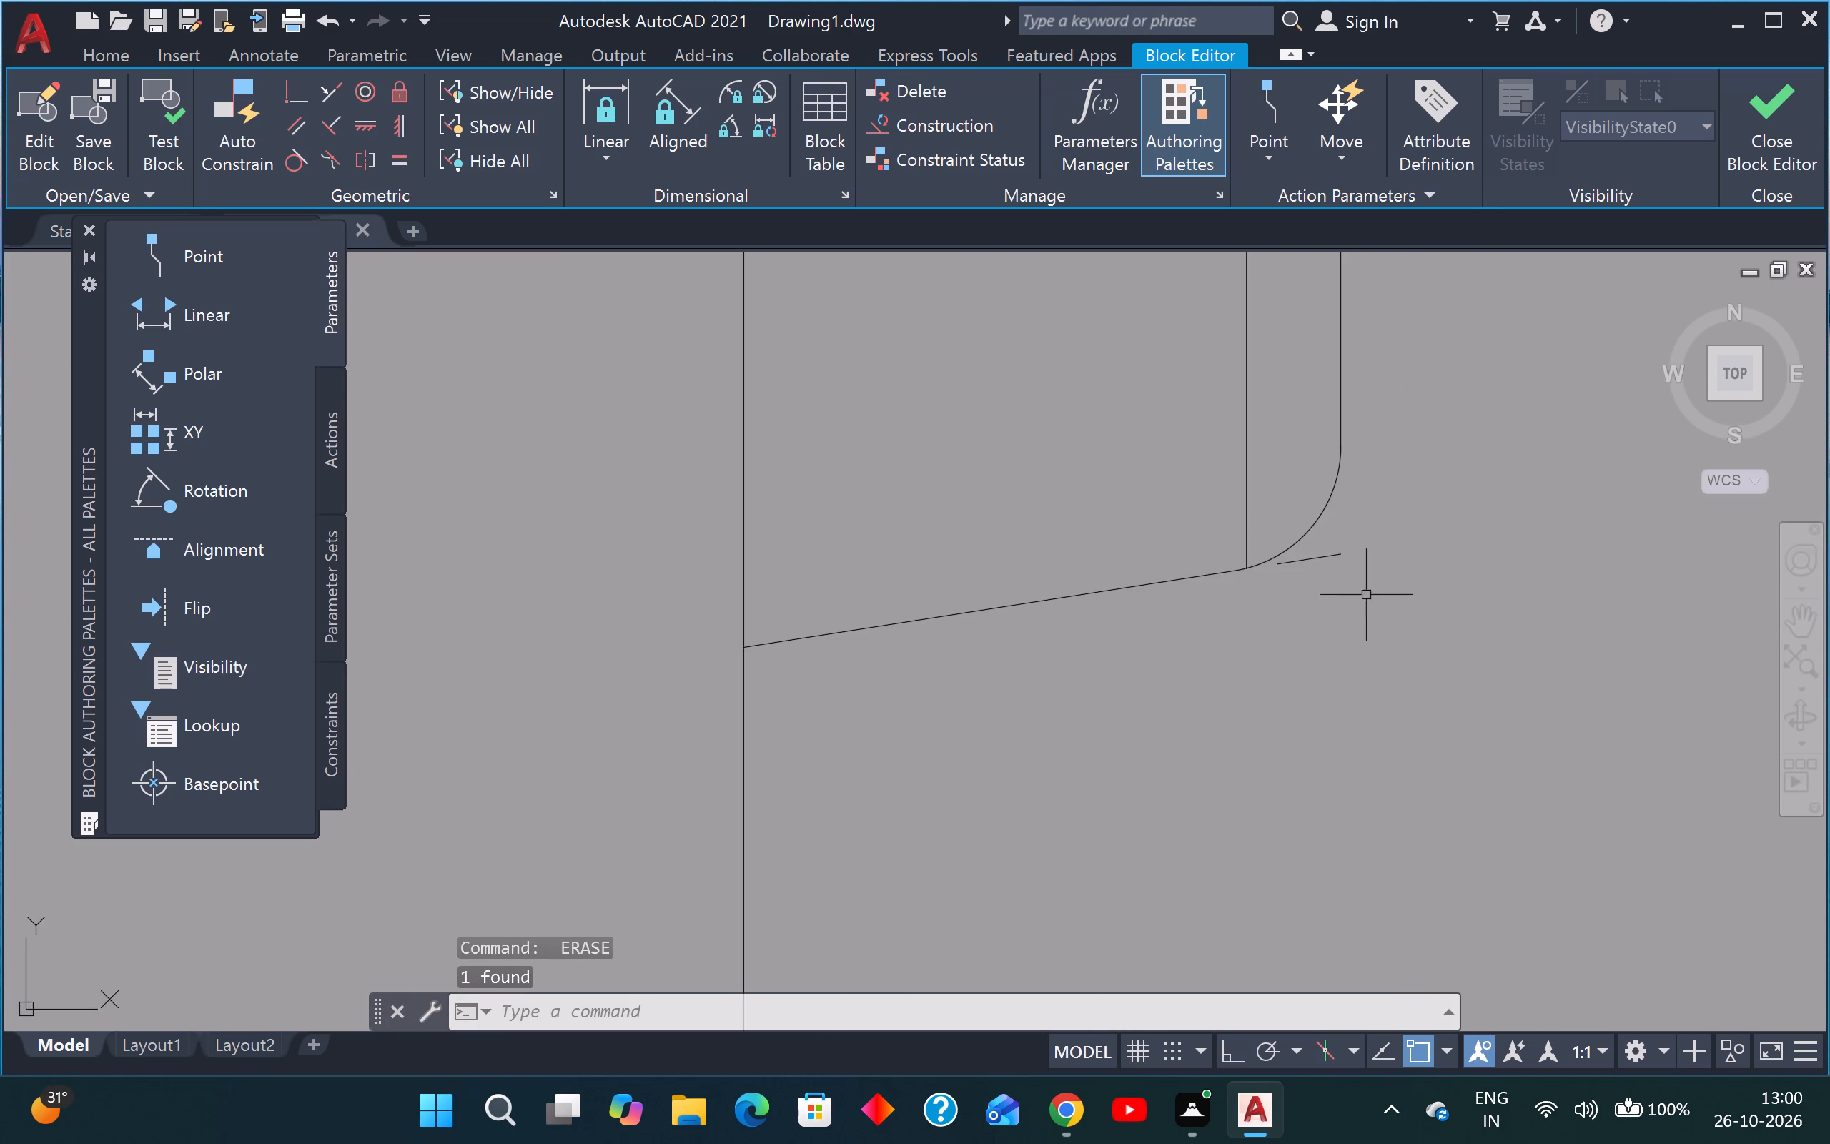
{"action": "scroll", "coordinate": [1320, 571], "scroll_direction": "up", "scroll_amount": 2}
{"action": "left_click", "coordinate": [1318, 495]}
{"action": "left_click", "coordinate": [1297, 561]}
{"action": "key", "text": "space"}
Erase the short leftover line outside the east-end chair's rounded north corner.
{"action": "scroll", "coordinate": [1311, 555], "scroll_direction": "up", "scroll_amount": 1}
{"action": "scroll", "coordinate": [1311, 555], "scroll_direction": "down", "scroll_amount": 4}
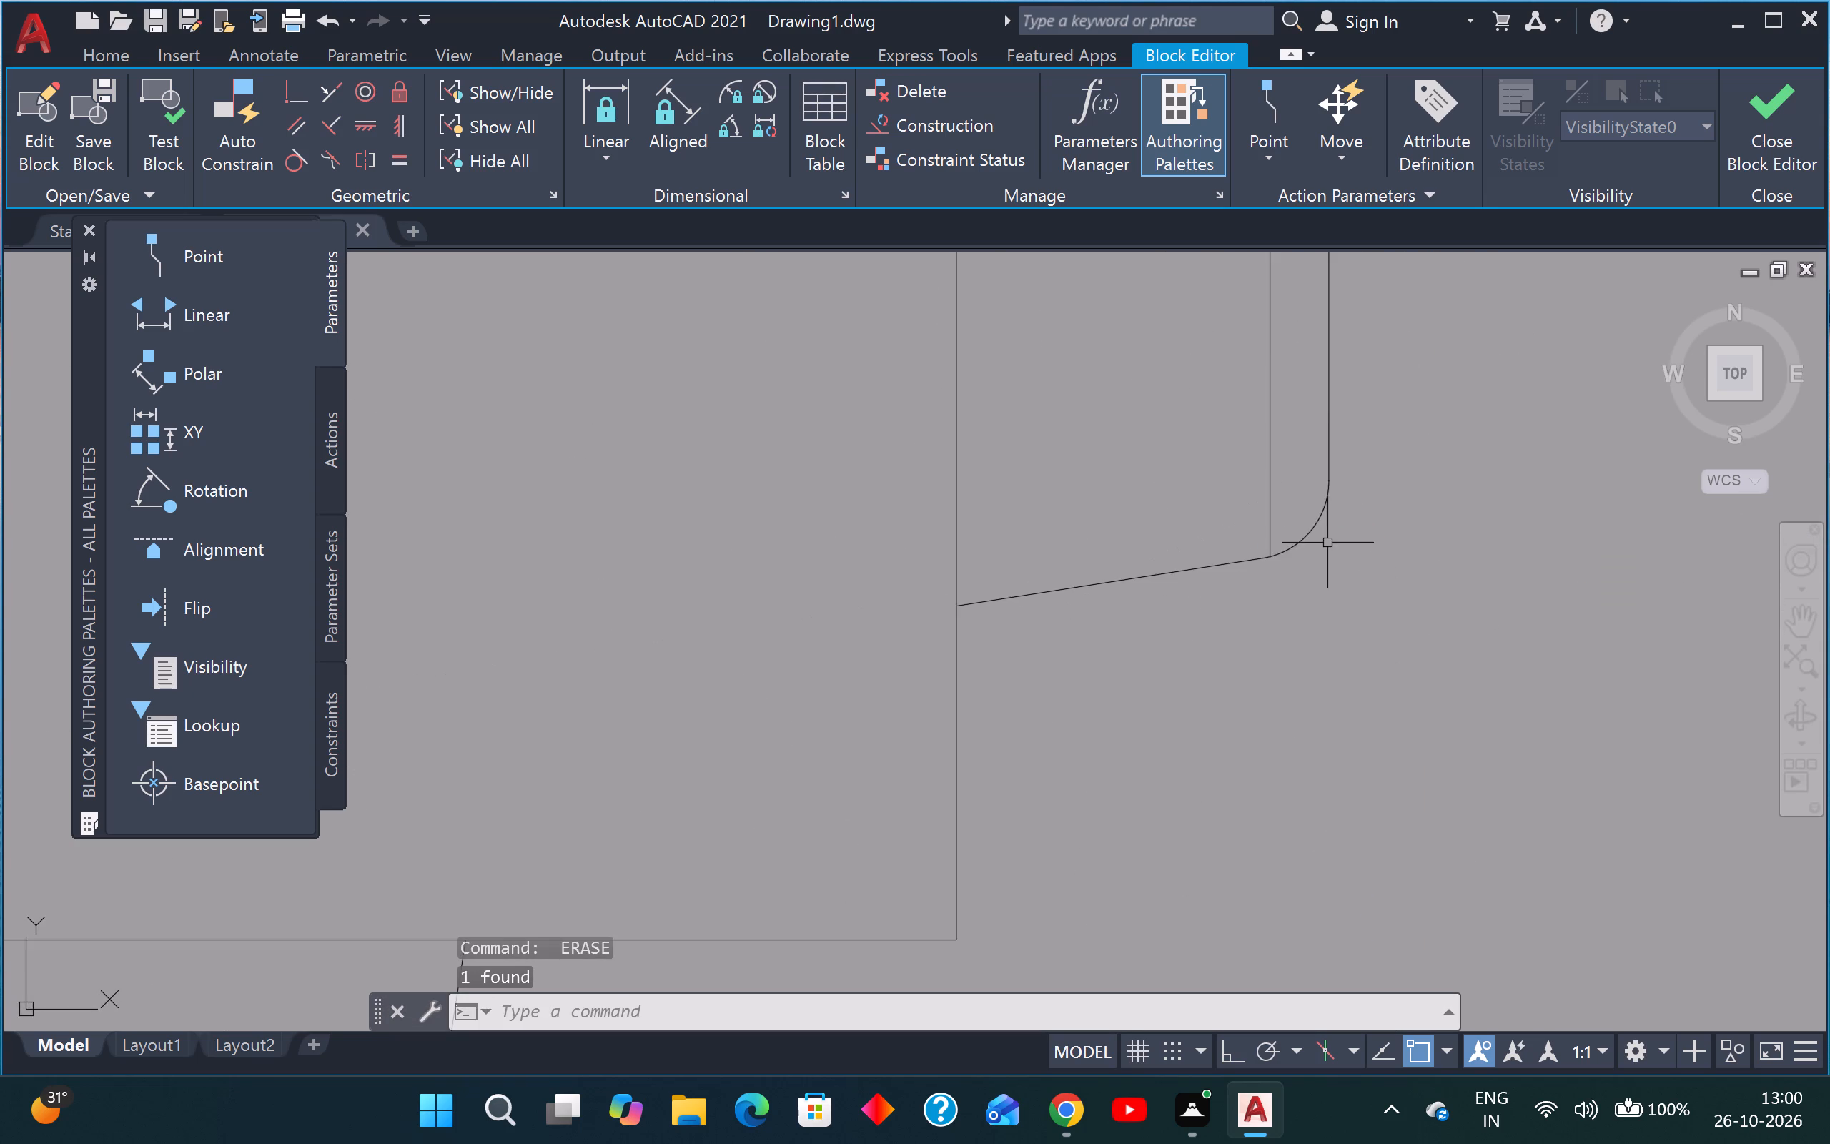
{"action": "scroll", "coordinate": [1315, 365], "scroll_direction": "down", "scroll_amount": 4}
{"action": "scroll", "coordinate": [1321, 290], "scroll_direction": "up", "scroll_amount": 5}
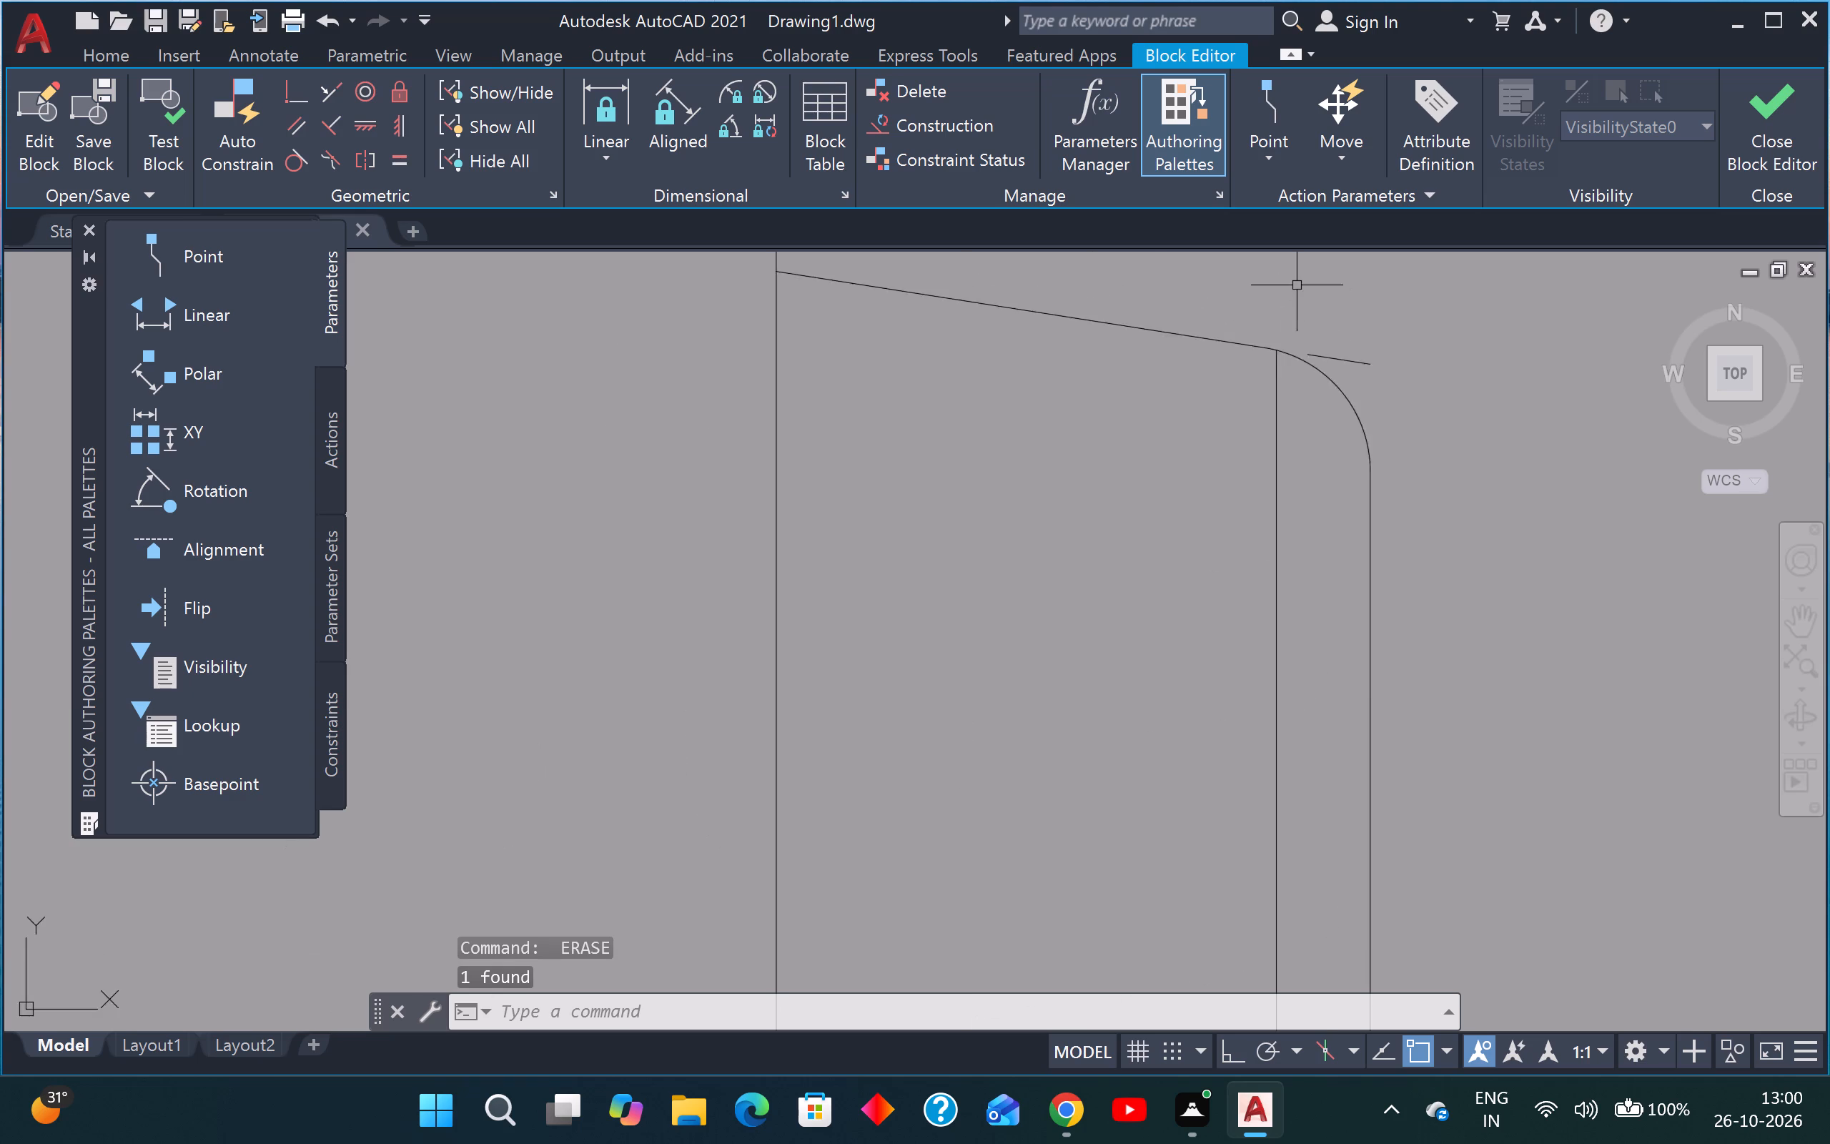
{"action": "scroll", "coordinate": [1297, 285], "scroll_direction": "up", "scroll_amount": 1}
{"action": "scroll", "coordinate": [1352, 364], "scroll_direction": "up", "scroll_amount": 3}
{"action": "left_click_drag", "start_coordinate": [1388, 414], "coordinate": [1386, 421]}
{"action": "left_click", "coordinate": [1340, 530]}
{"action": "key", "text": "space"}
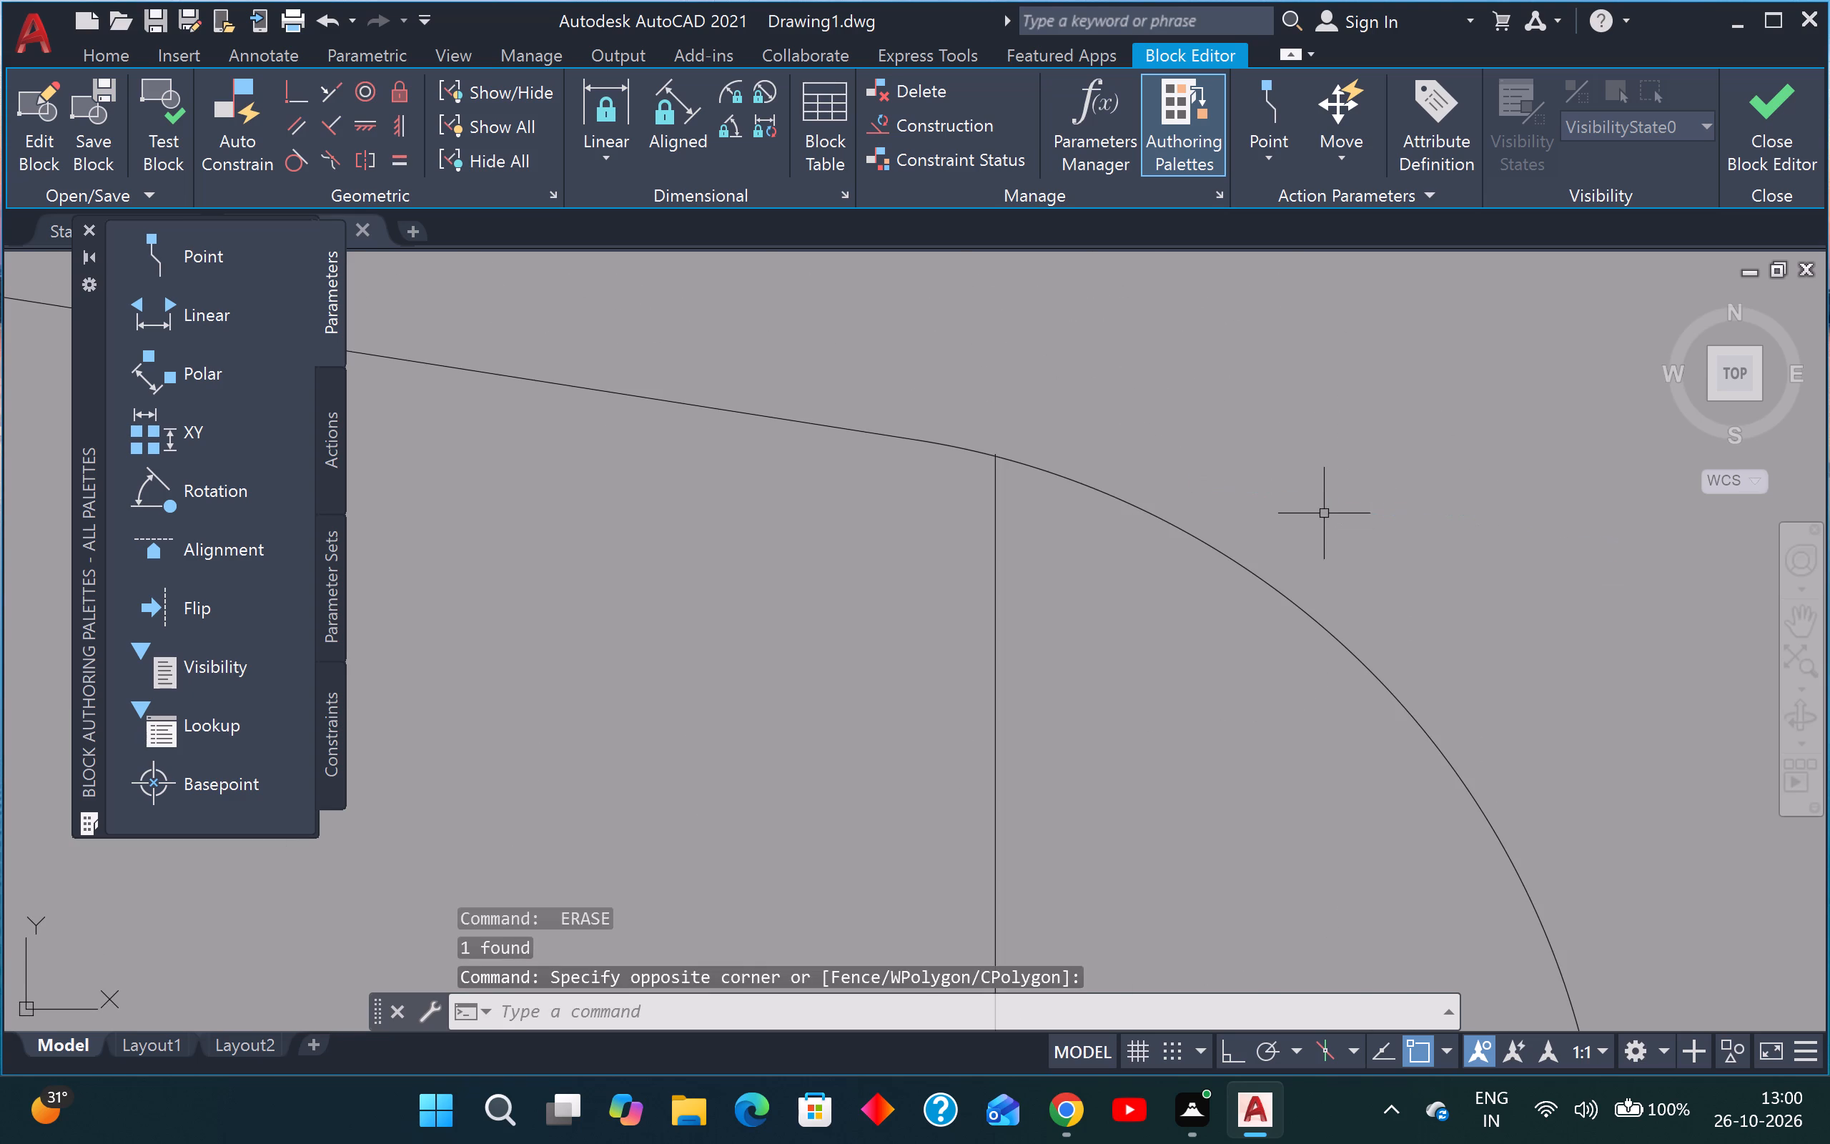
Erase the inner backrest line of the northeast chair.
{"action": "scroll", "coordinate": [1322, 508], "scroll_direction": "down", "scroll_amount": 12}
{"action": "scroll", "coordinate": [1259, 438], "scroll_direction": "up", "scroll_amount": 3}
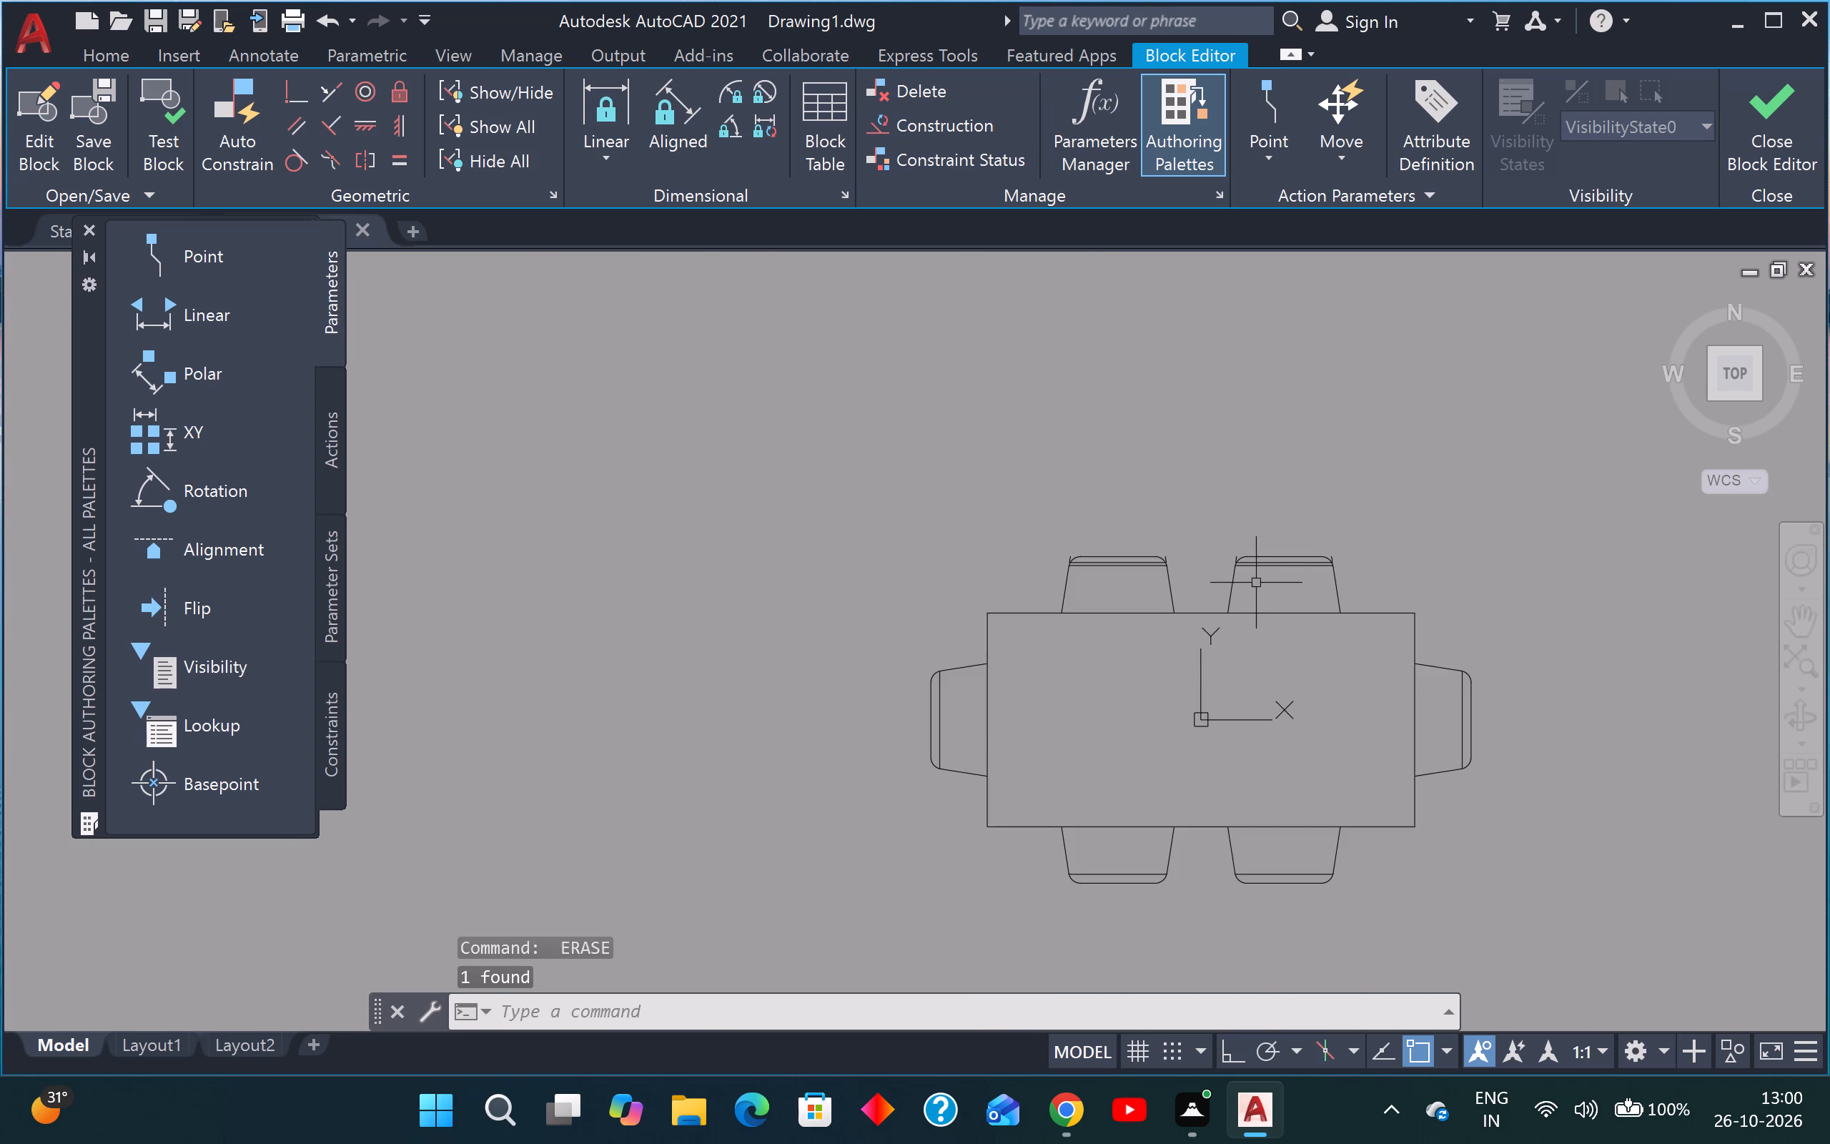
{"action": "scroll", "coordinate": [1256, 588], "scroll_direction": "up", "scroll_amount": 3}
{"action": "scroll", "coordinate": [1253, 485], "scroll_direction": "up", "scroll_amount": 3}
{"action": "left_click", "coordinate": [1252, 461]}
{"action": "left_click", "coordinate": [1240, 489]}
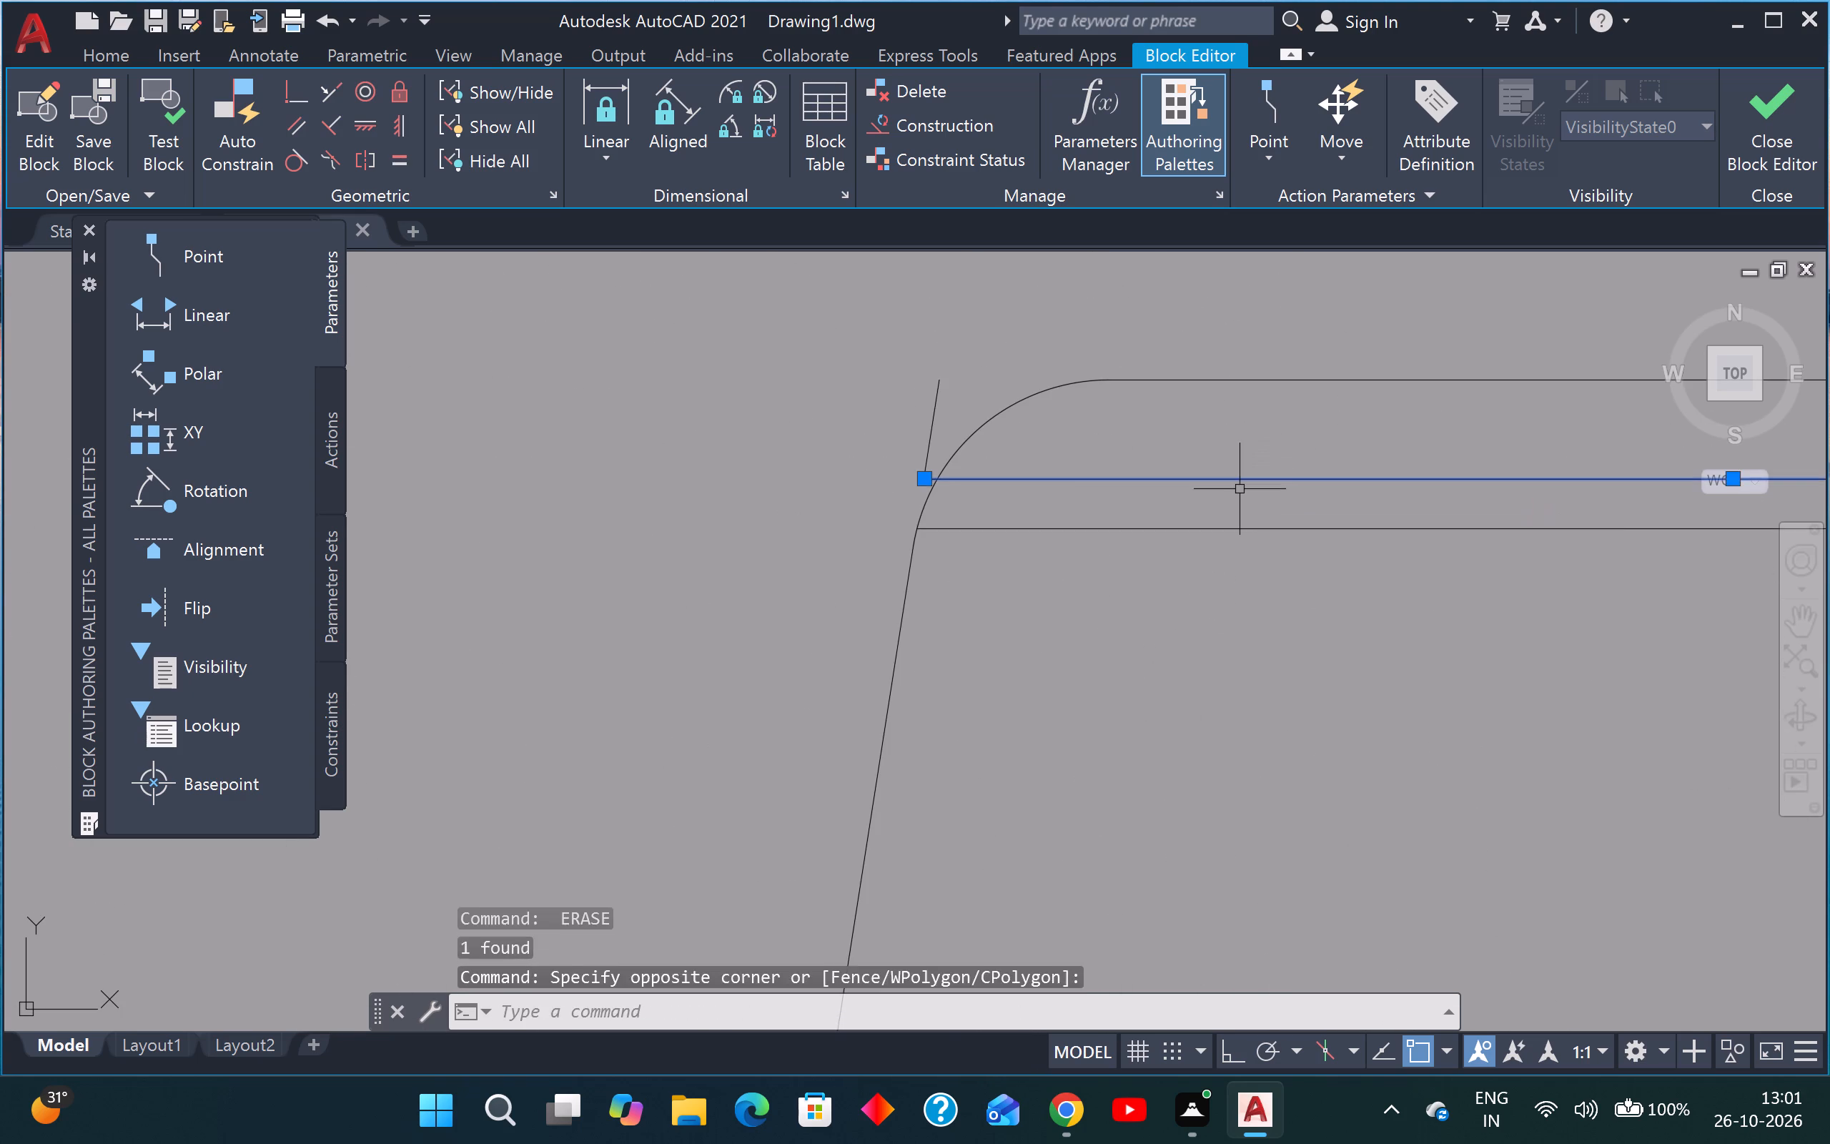
{"action": "key", "text": "space"}
Erase the short leftover line outside the northeast chair's rounded west back corner.
{"action": "left_click", "coordinate": [978, 363]}
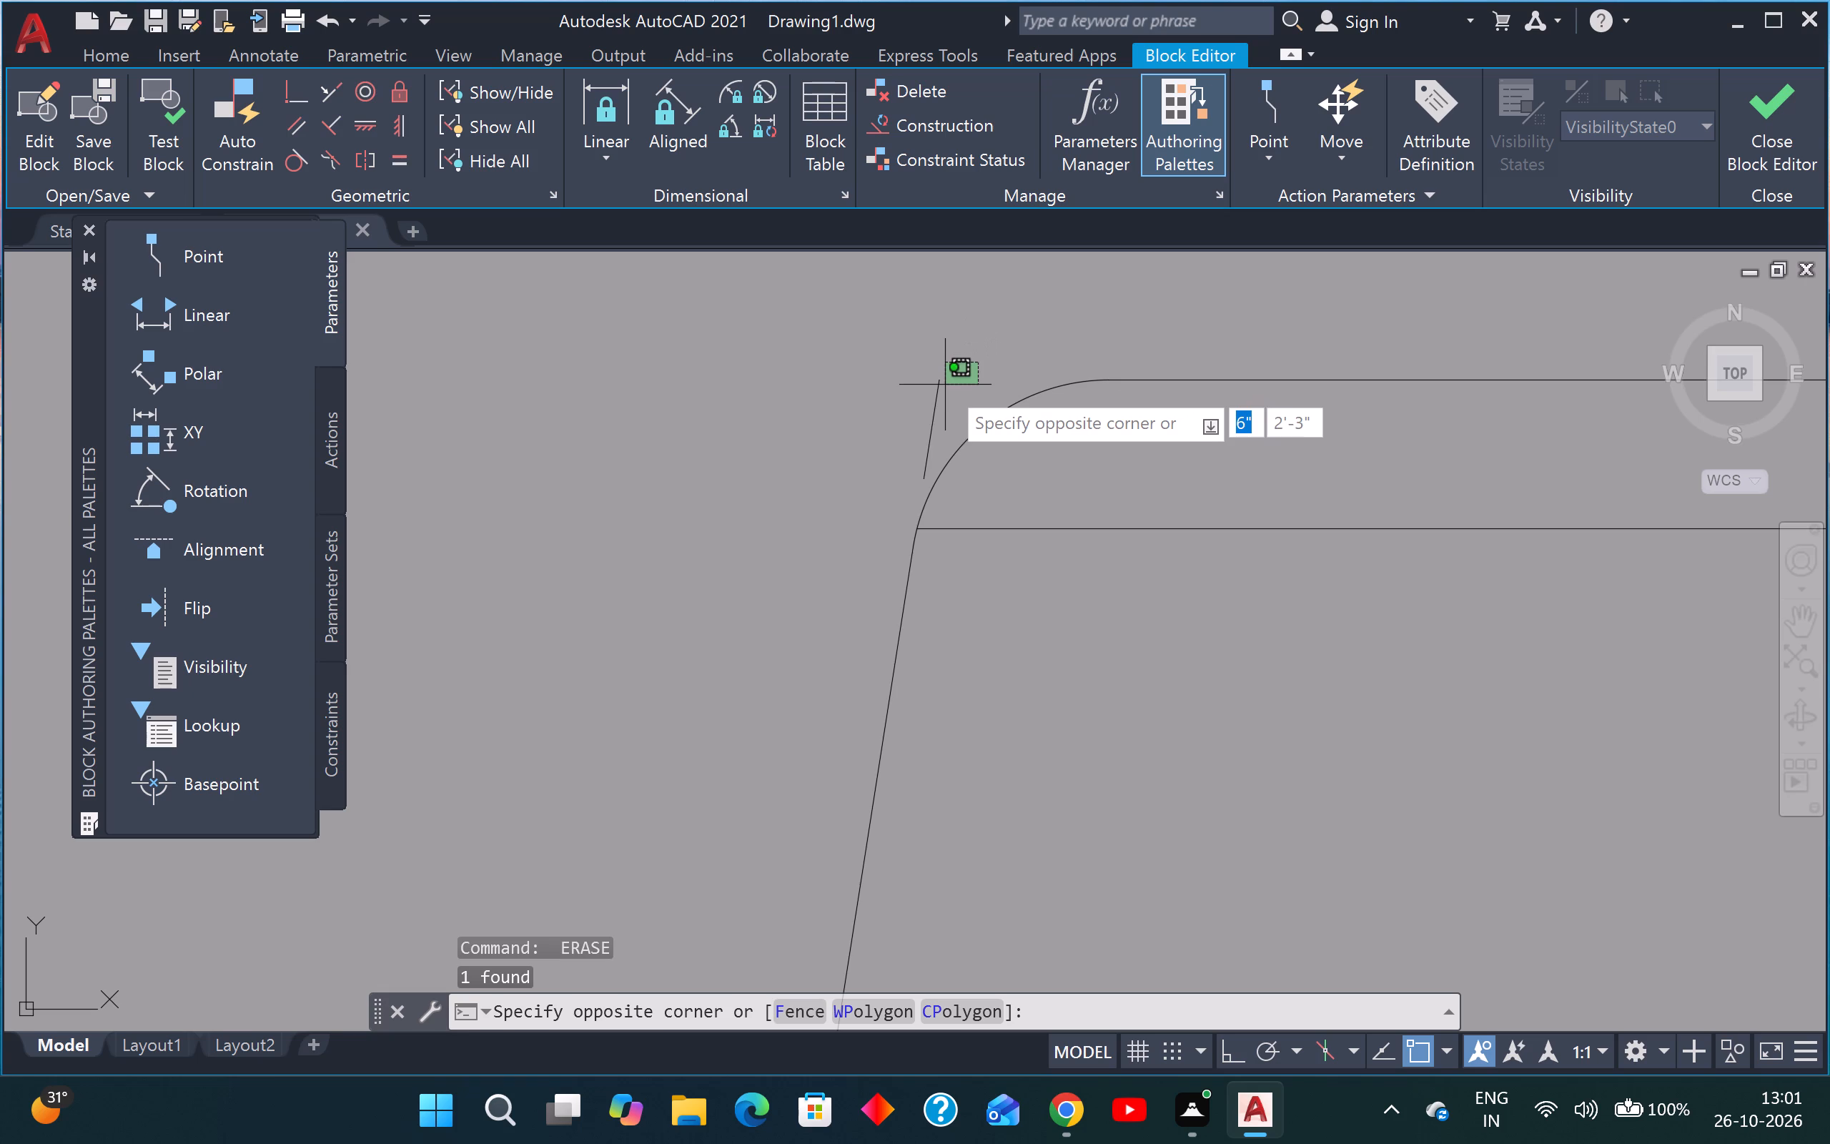
{"action": "left_click", "coordinate": [908, 395]}
{"action": "key", "text": "space"}
Erase the short leftover line outside the northeast chair's rounded east back corner.
{"action": "scroll", "coordinate": [921, 393], "scroll_direction": "down", "scroll_amount": 5}
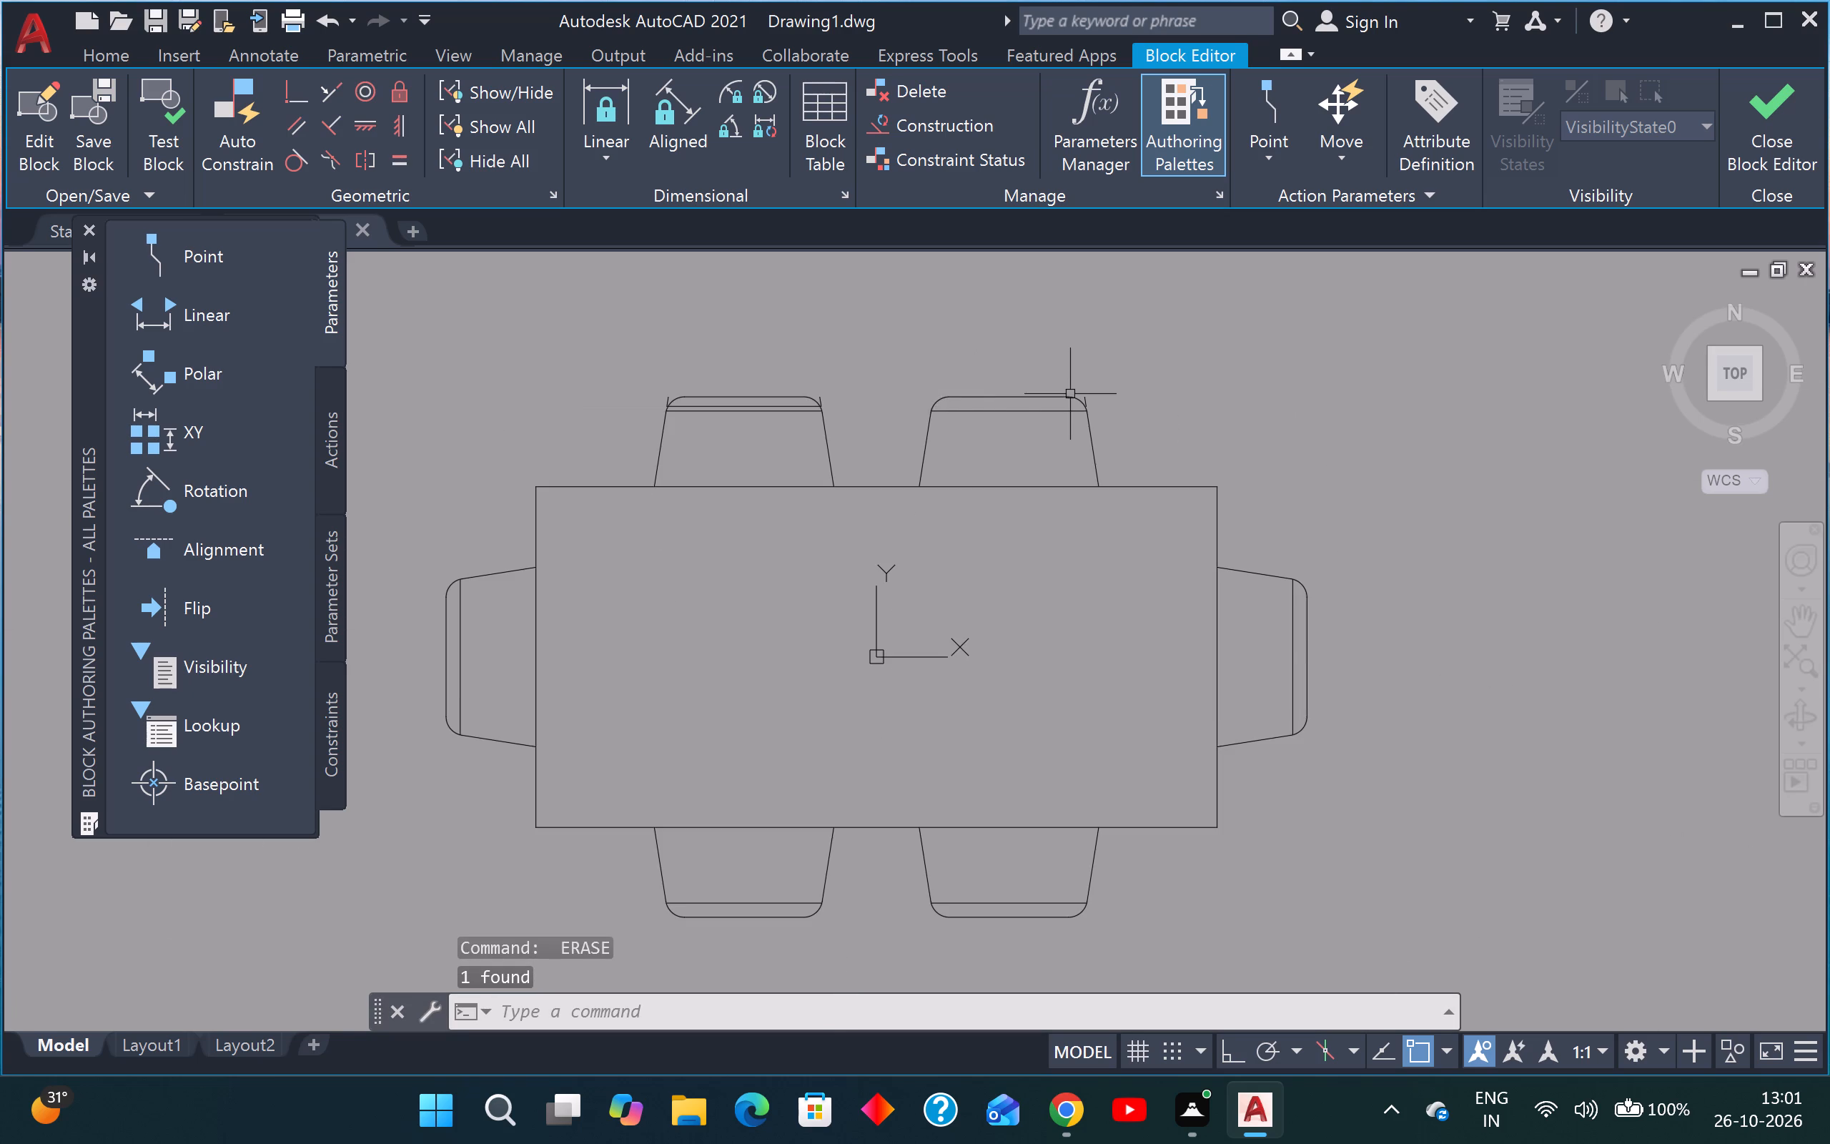
{"action": "scroll", "coordinate": [1079, 408], "scroll_direction": "up", "scroll_amount": 5}
{"action": "left_click", "coordinate": [1158, 292]}
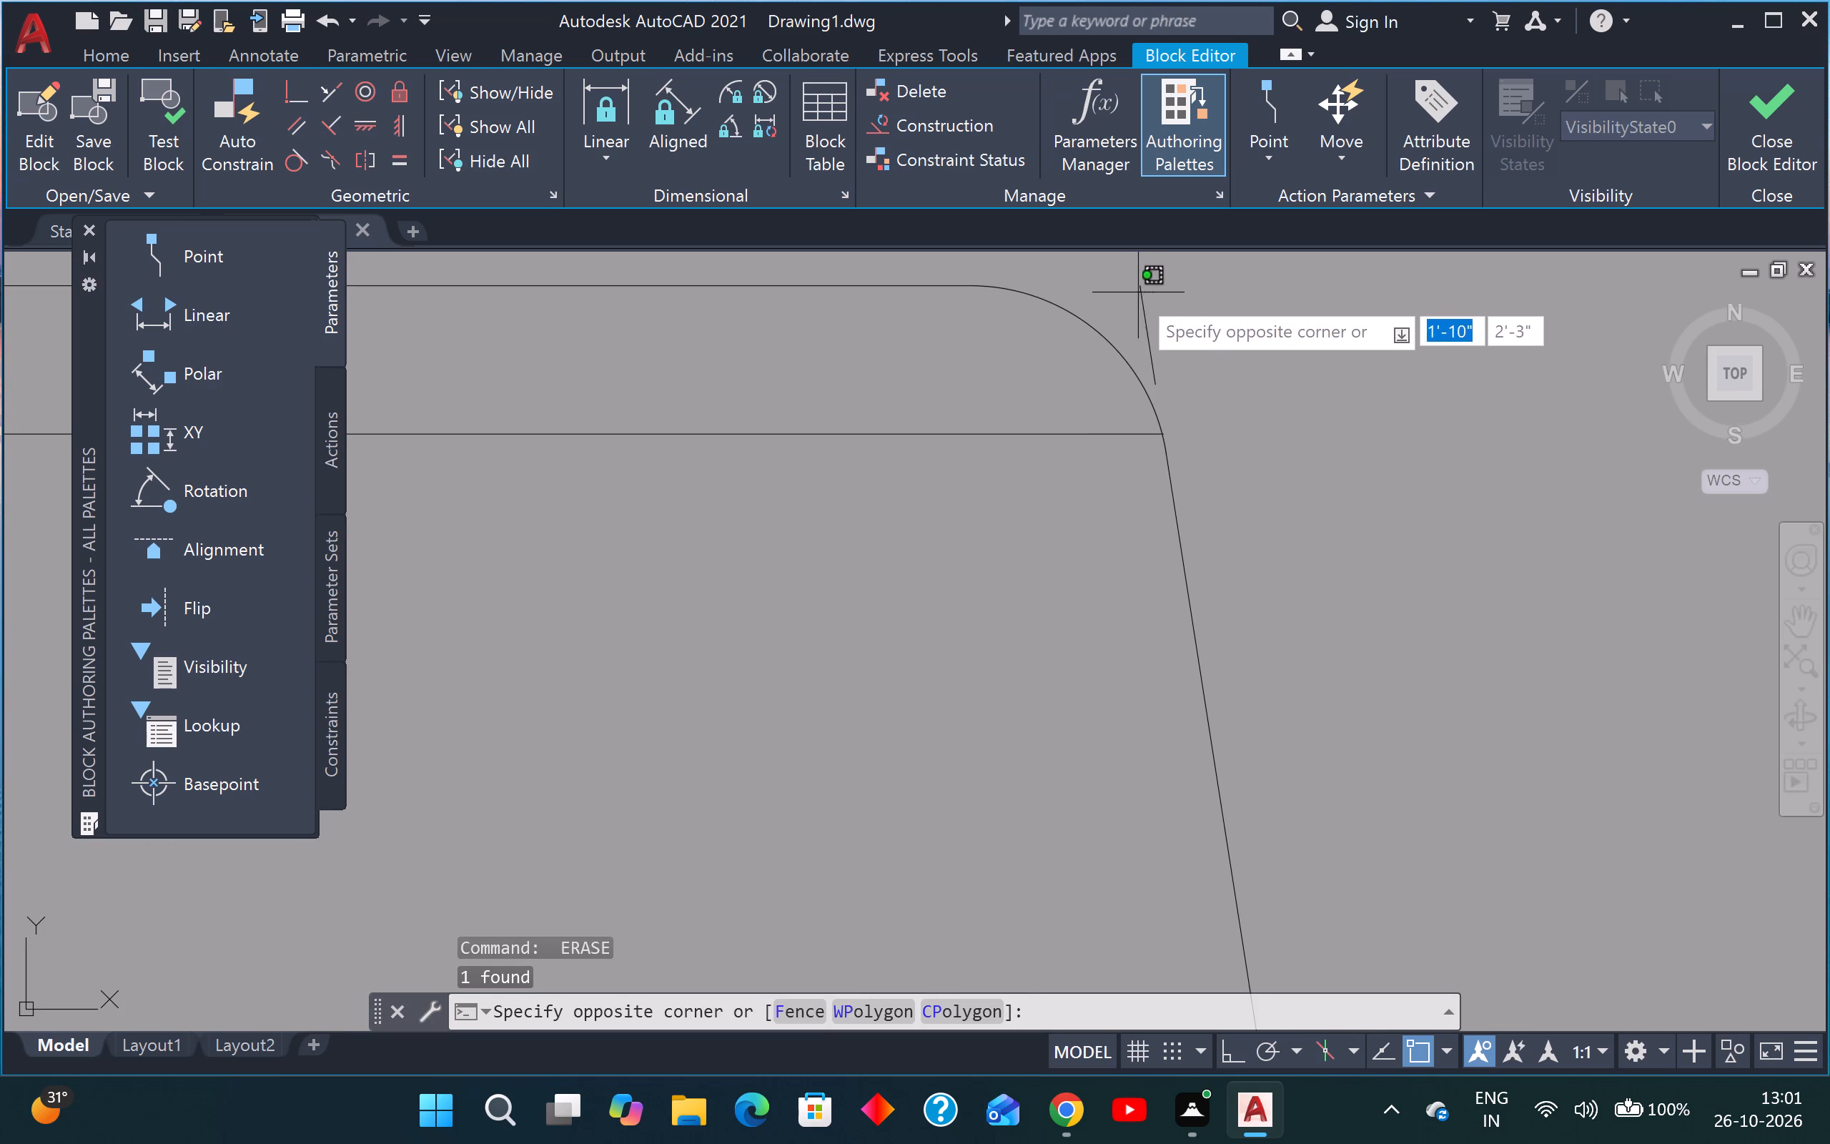
{"action": "left_click", "coordinate": [1127, 297]}
{"action": "key", "text": "space"}
Erase the inner backrest line of the northwest chair.
{"action": "scroll", "coordinate": [1127, 297], "scroll_direction": "down", "scroll_amount": 6}
{"action": "scroll", "coordinate": [883, 310], "scroll_direction": "up", "scroll_amount": 3}
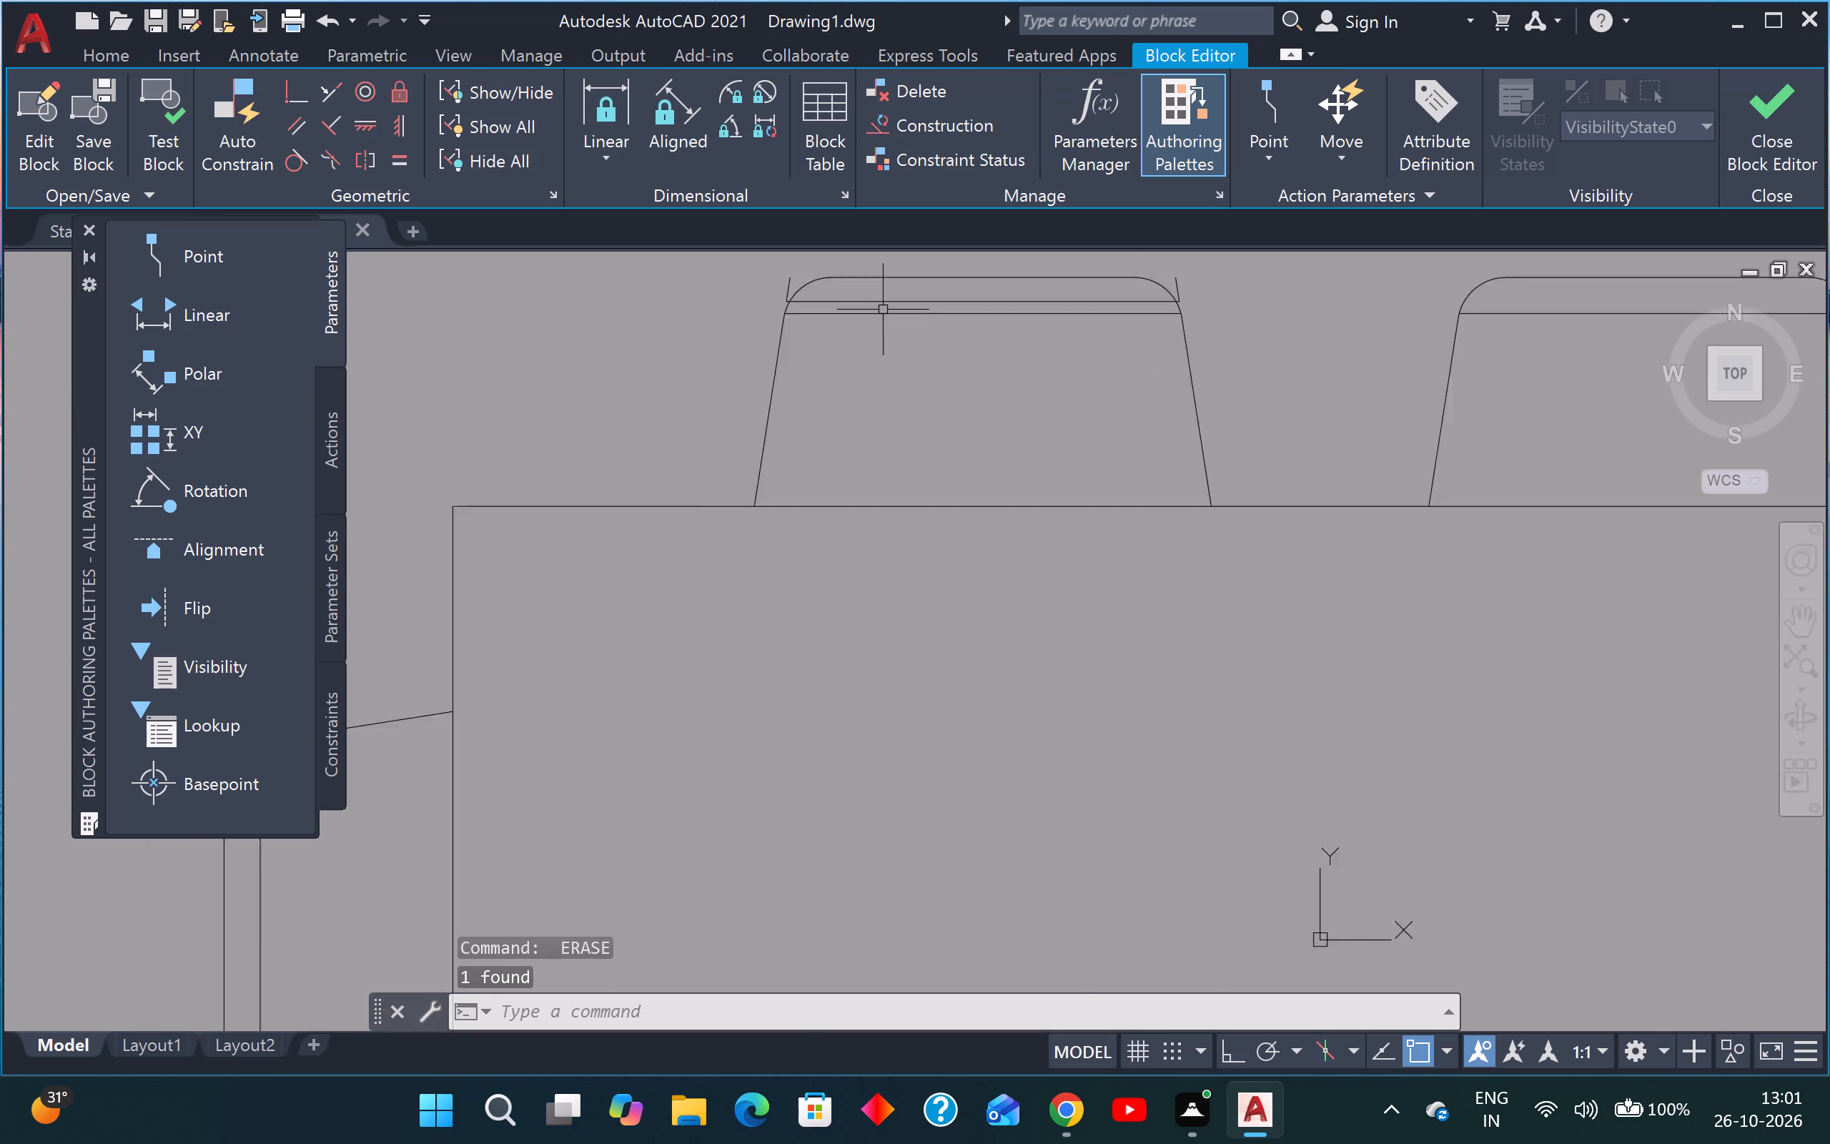
{"action": "scroll", "coordinate": [883, 310], "scroll_direction": "up", "scroll_amount": 1}
{"action": "left_click", "coordinate": [900, 296]}
{"action": "key", "text": "space"}
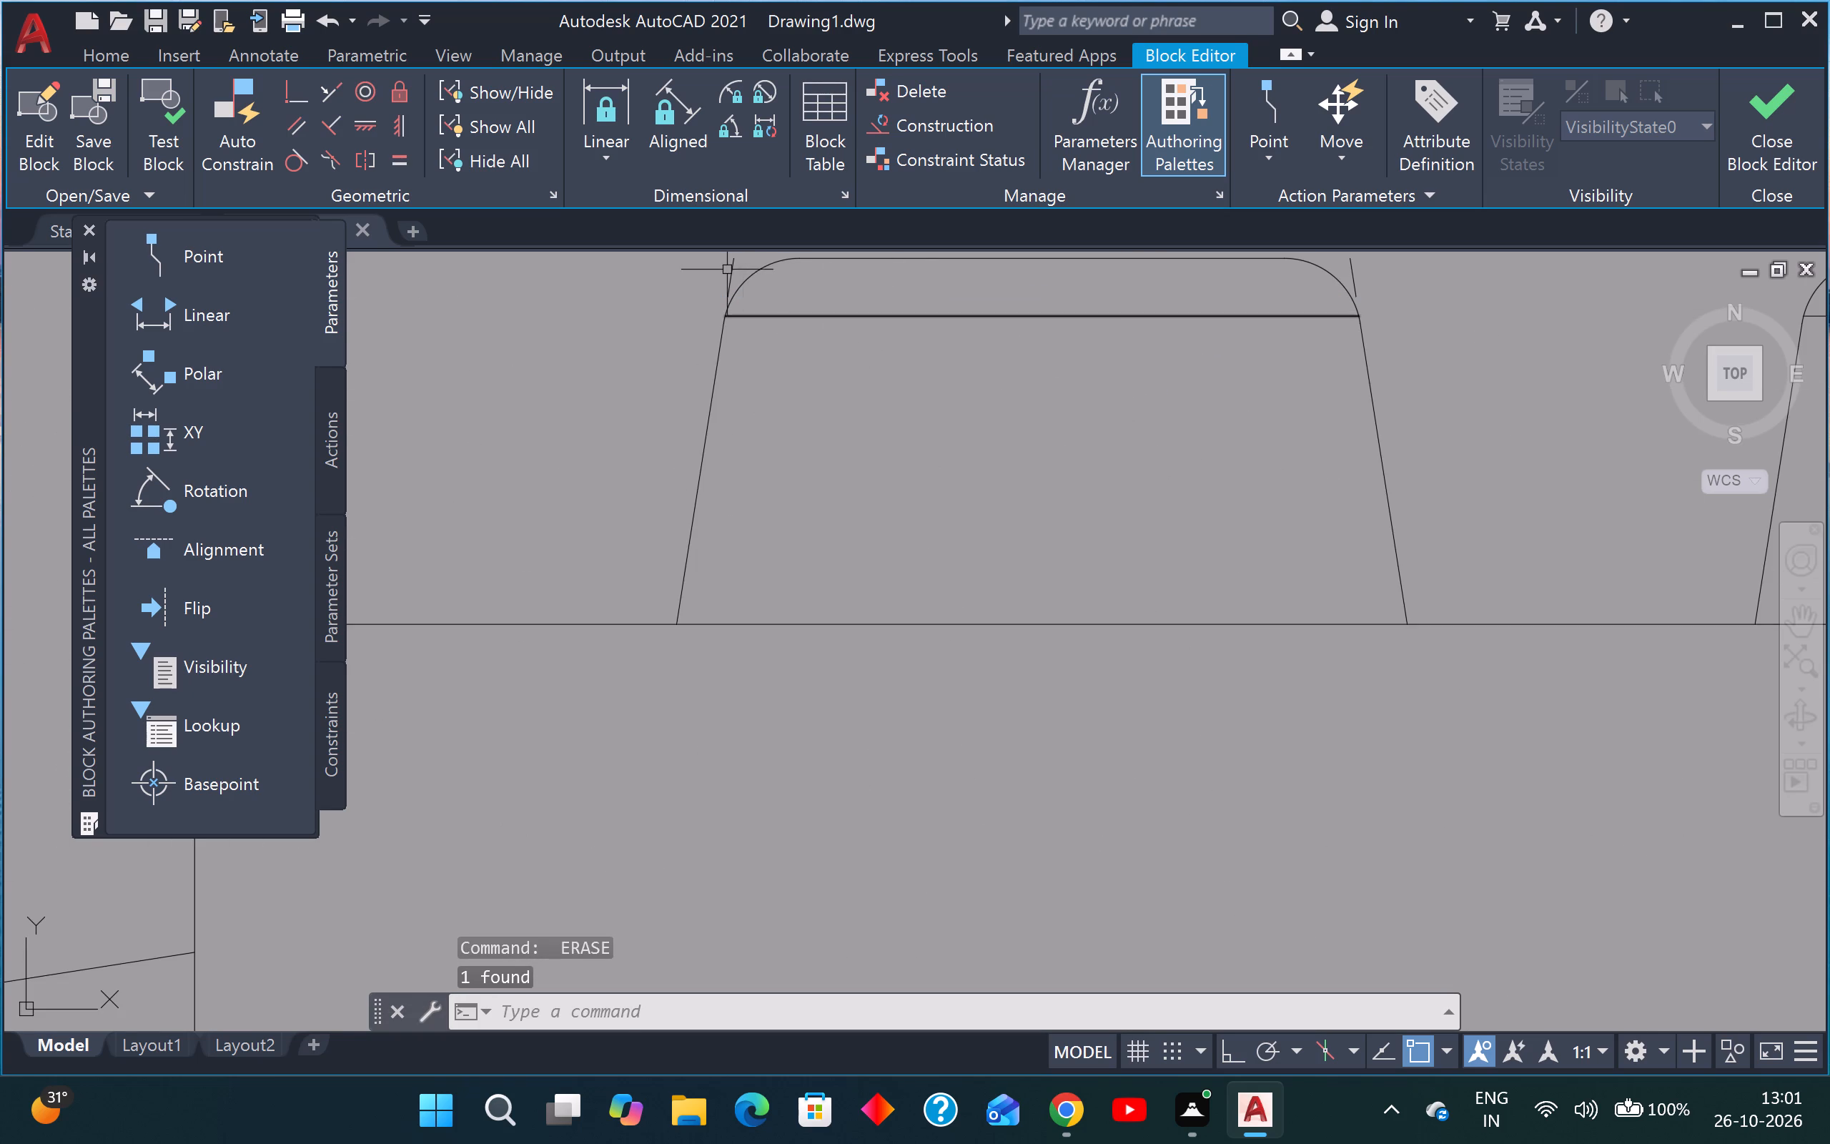
Erase the short leftover line outside the northwest chair's rounded west back corner.
{"action": "scroll", "coordinate": [726, 270], "scroll_direction": "up", "scroll_amount": 3}
{"action": "left_click_drag", "start_coordinate": [755, 281], "coordinate": [742, 287]}
{"action": "left_click", "coordinate": [662, 304]}
{"action": "key", "text": "space"}
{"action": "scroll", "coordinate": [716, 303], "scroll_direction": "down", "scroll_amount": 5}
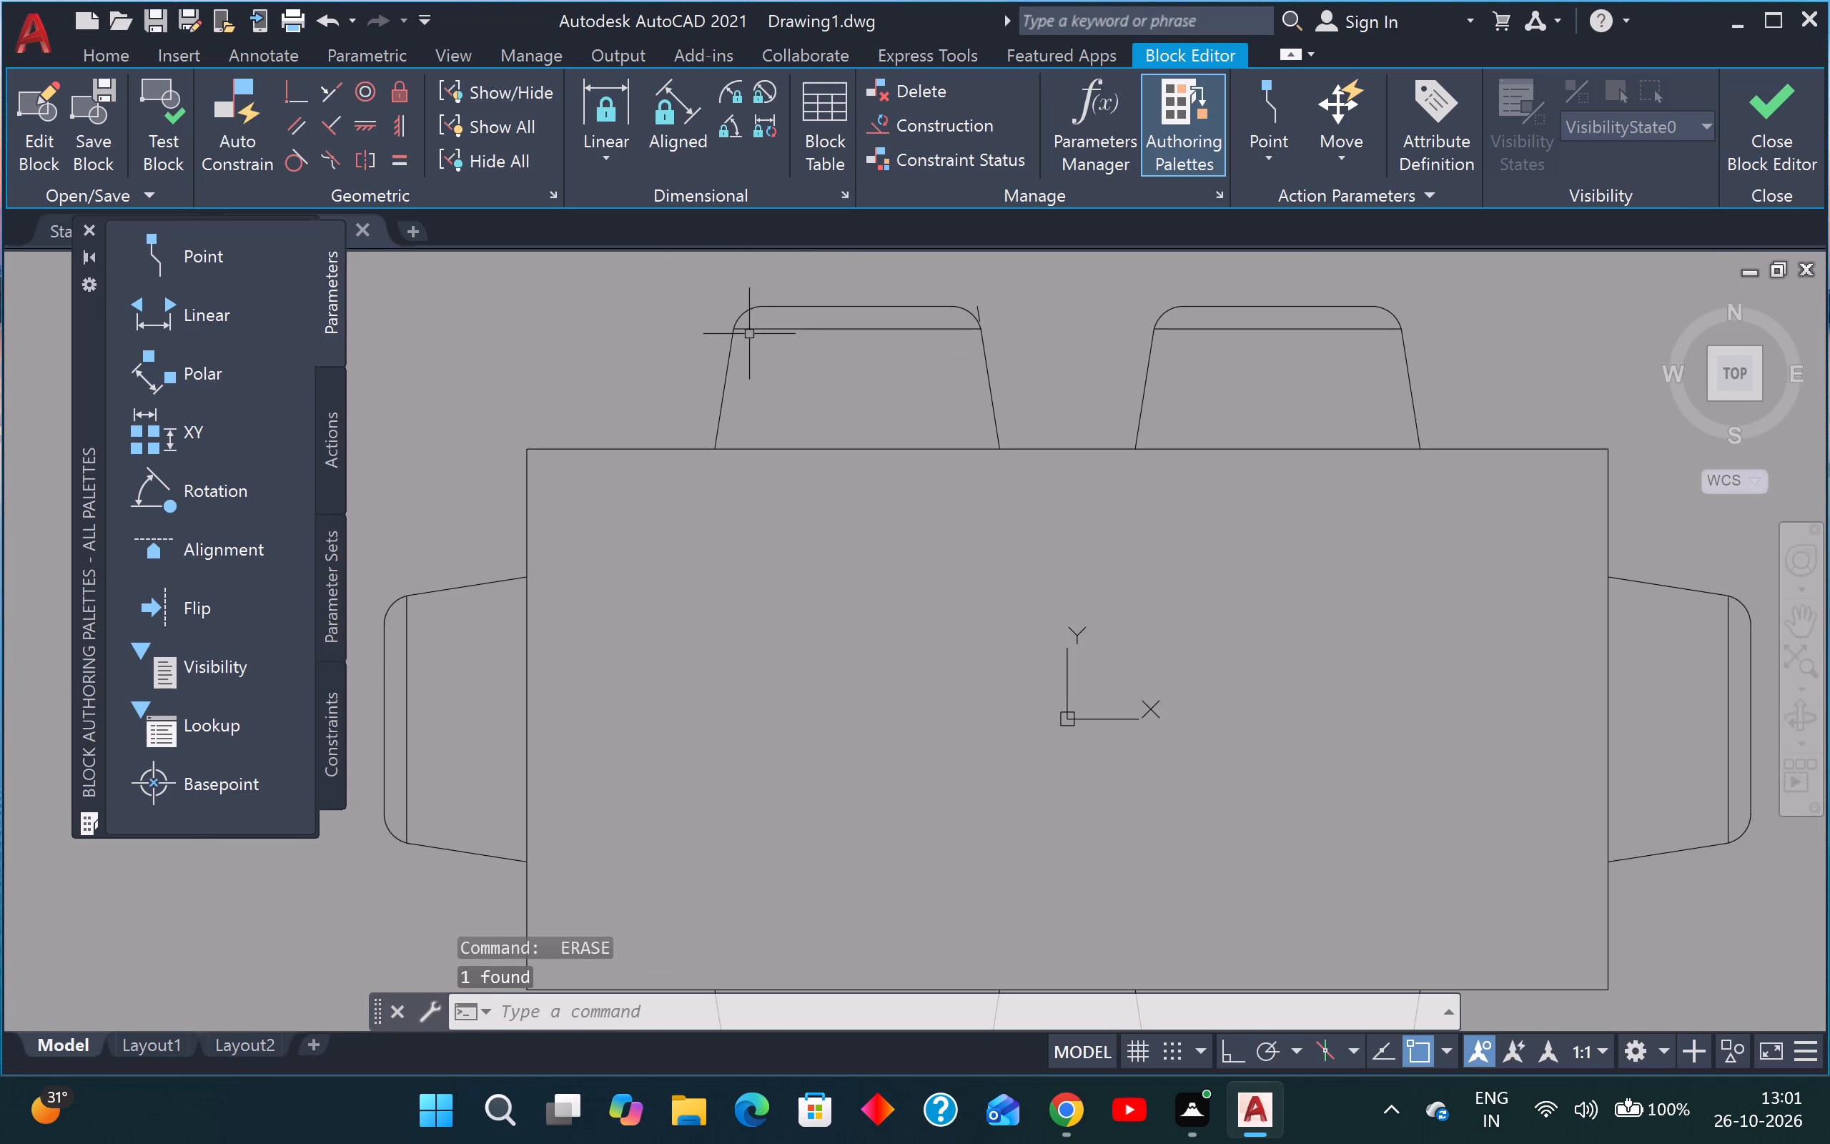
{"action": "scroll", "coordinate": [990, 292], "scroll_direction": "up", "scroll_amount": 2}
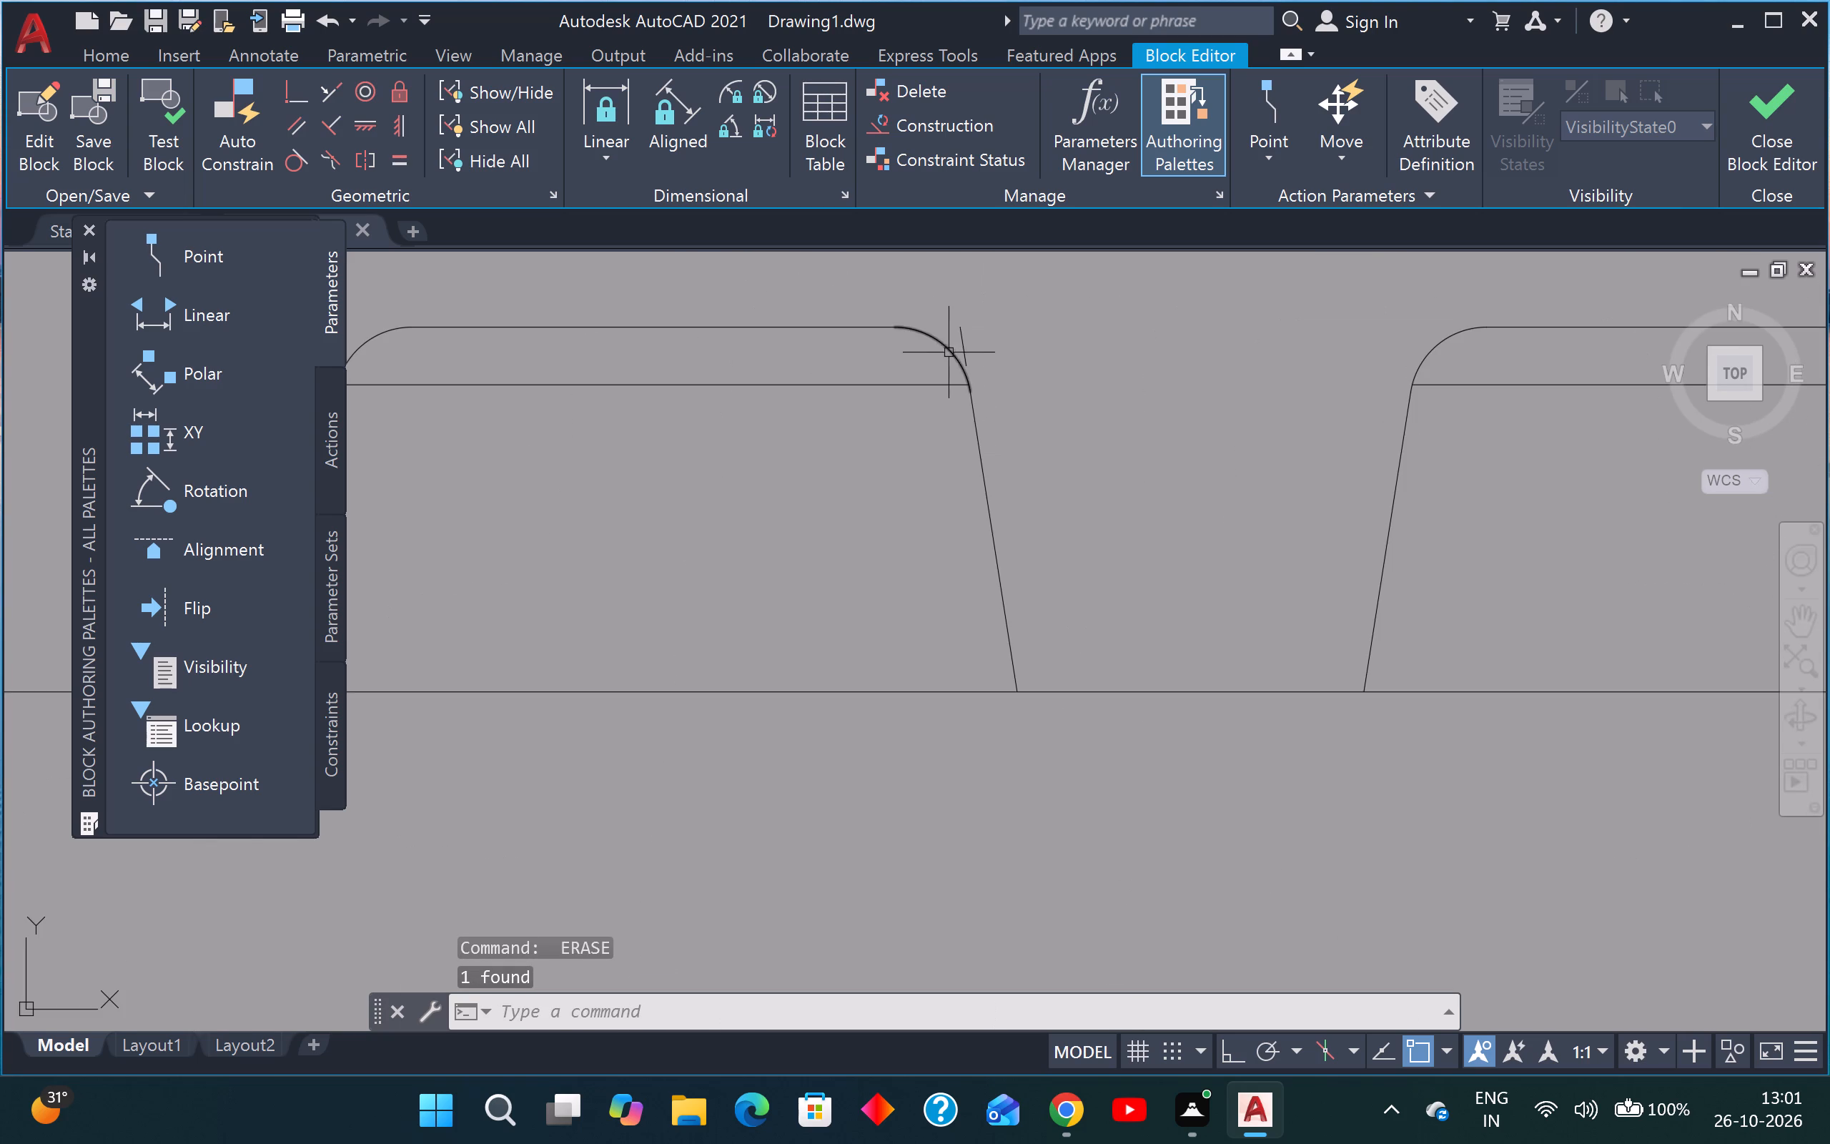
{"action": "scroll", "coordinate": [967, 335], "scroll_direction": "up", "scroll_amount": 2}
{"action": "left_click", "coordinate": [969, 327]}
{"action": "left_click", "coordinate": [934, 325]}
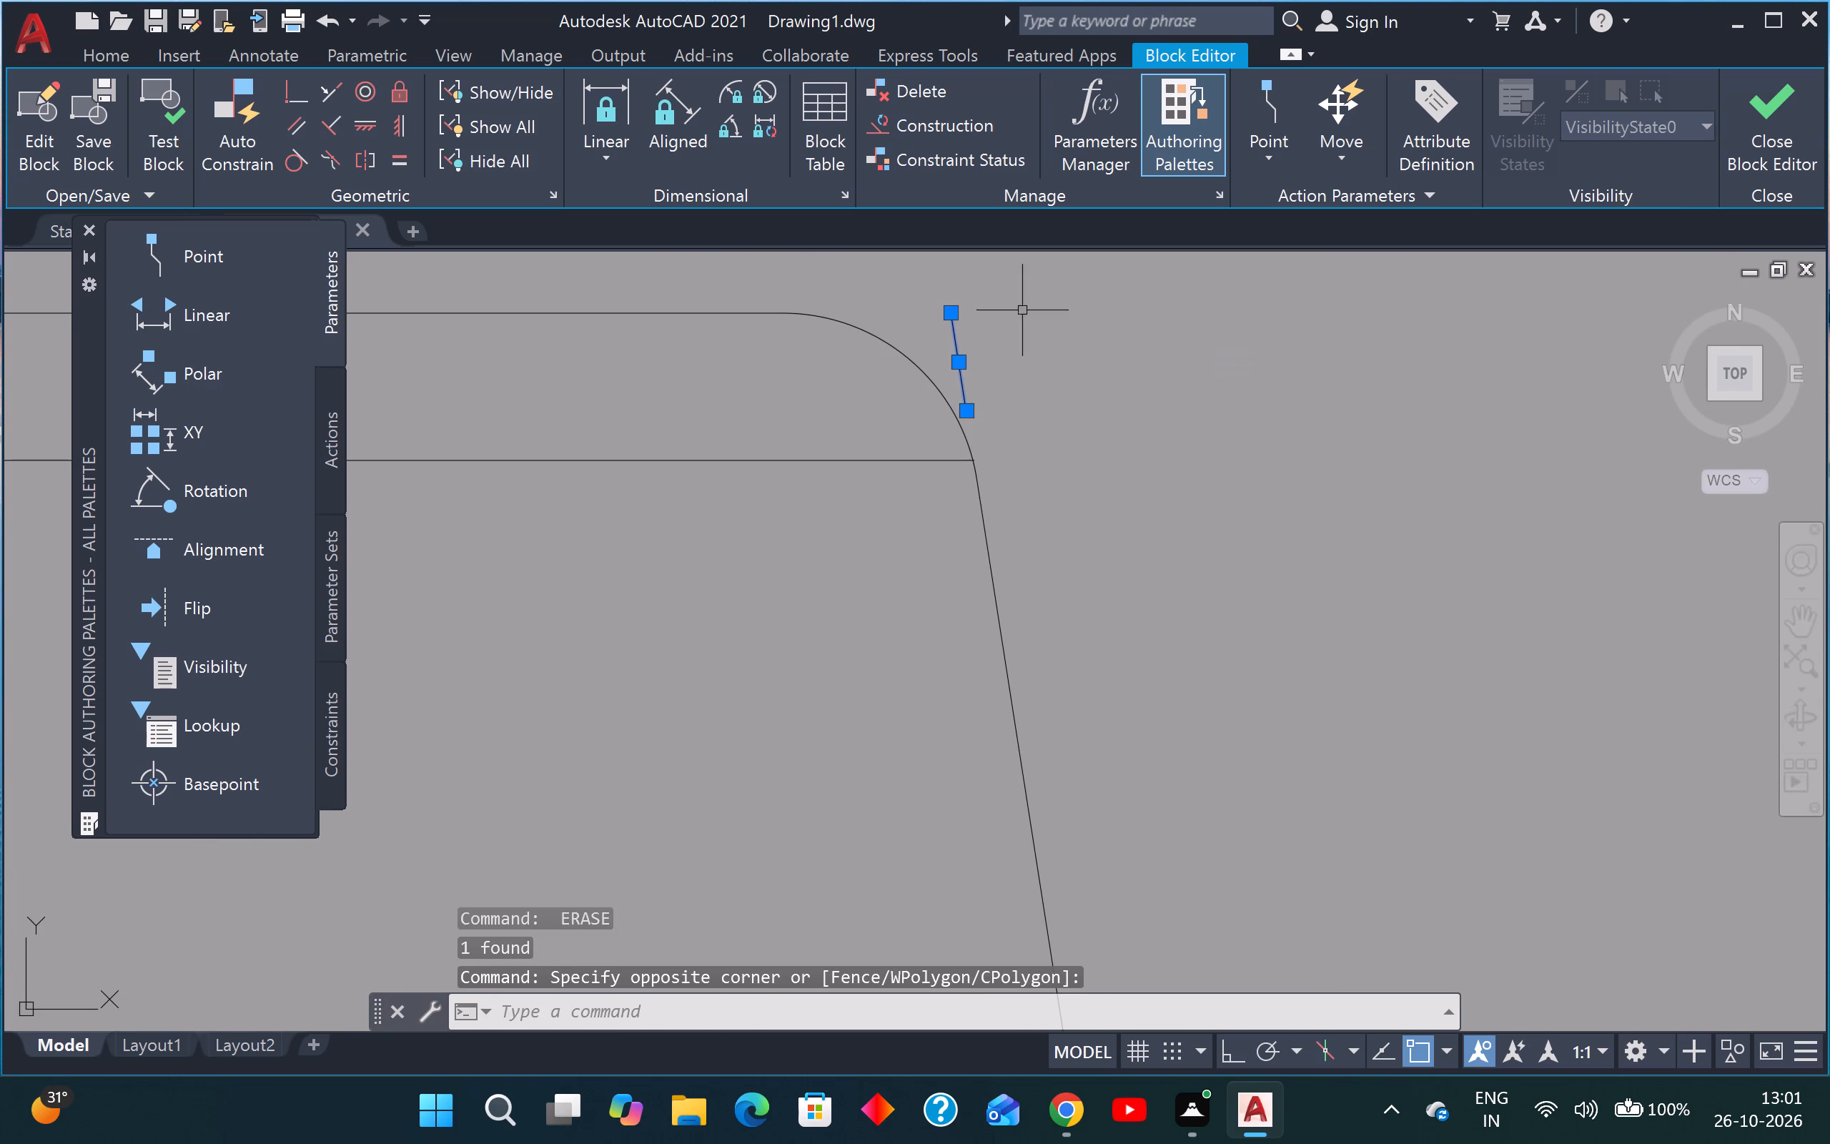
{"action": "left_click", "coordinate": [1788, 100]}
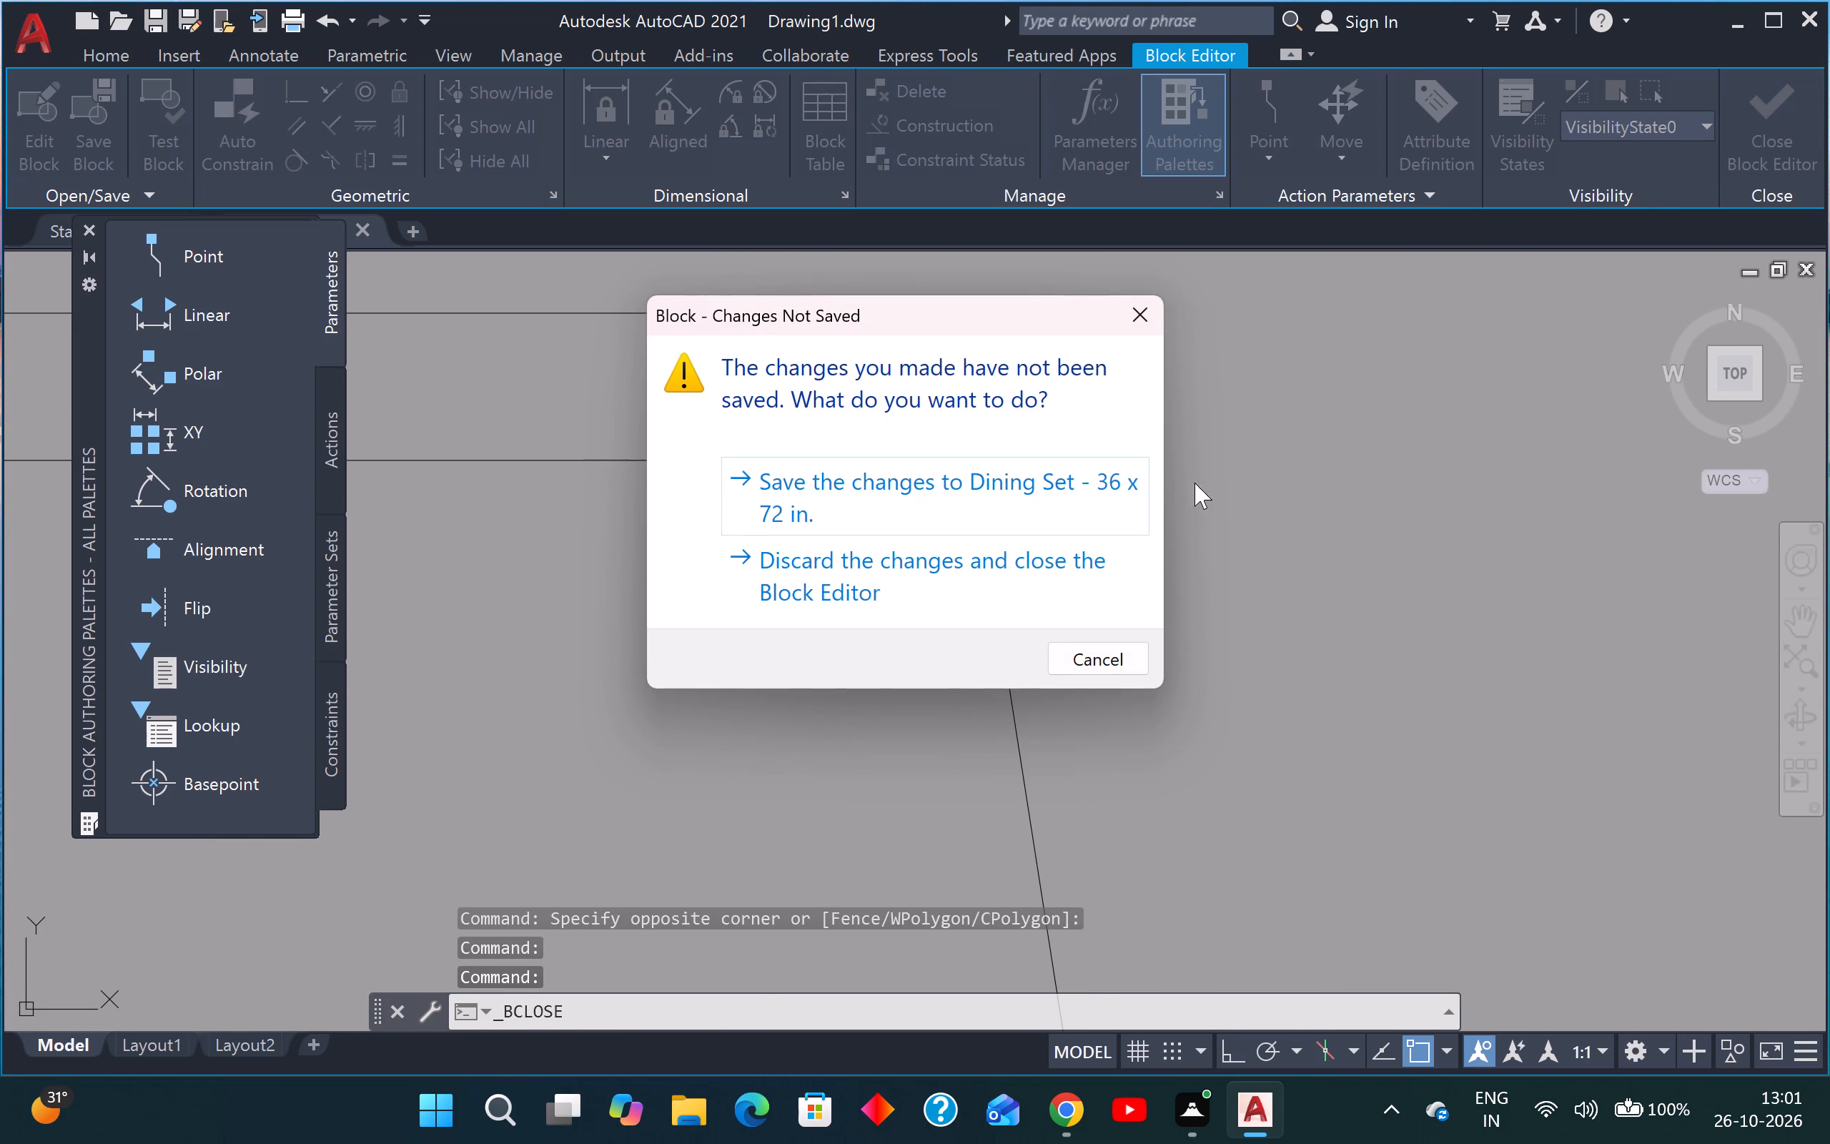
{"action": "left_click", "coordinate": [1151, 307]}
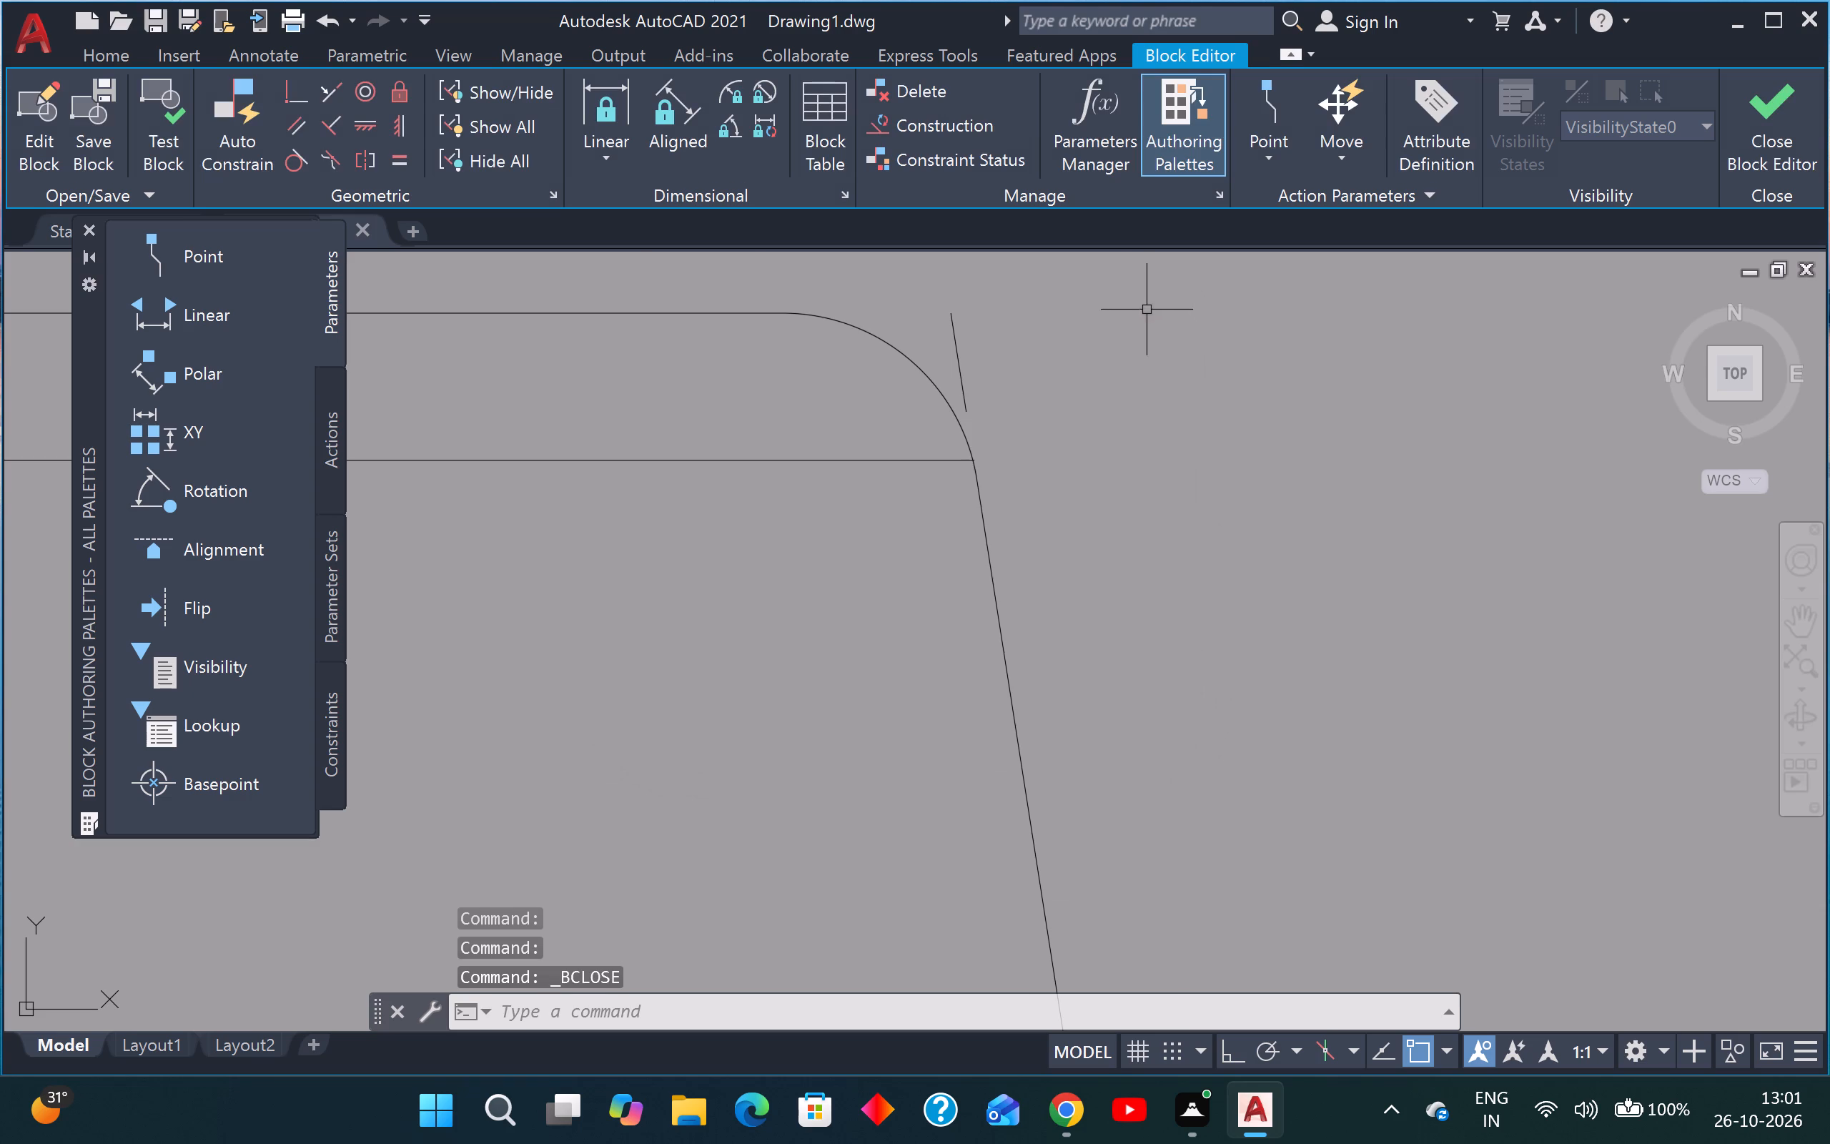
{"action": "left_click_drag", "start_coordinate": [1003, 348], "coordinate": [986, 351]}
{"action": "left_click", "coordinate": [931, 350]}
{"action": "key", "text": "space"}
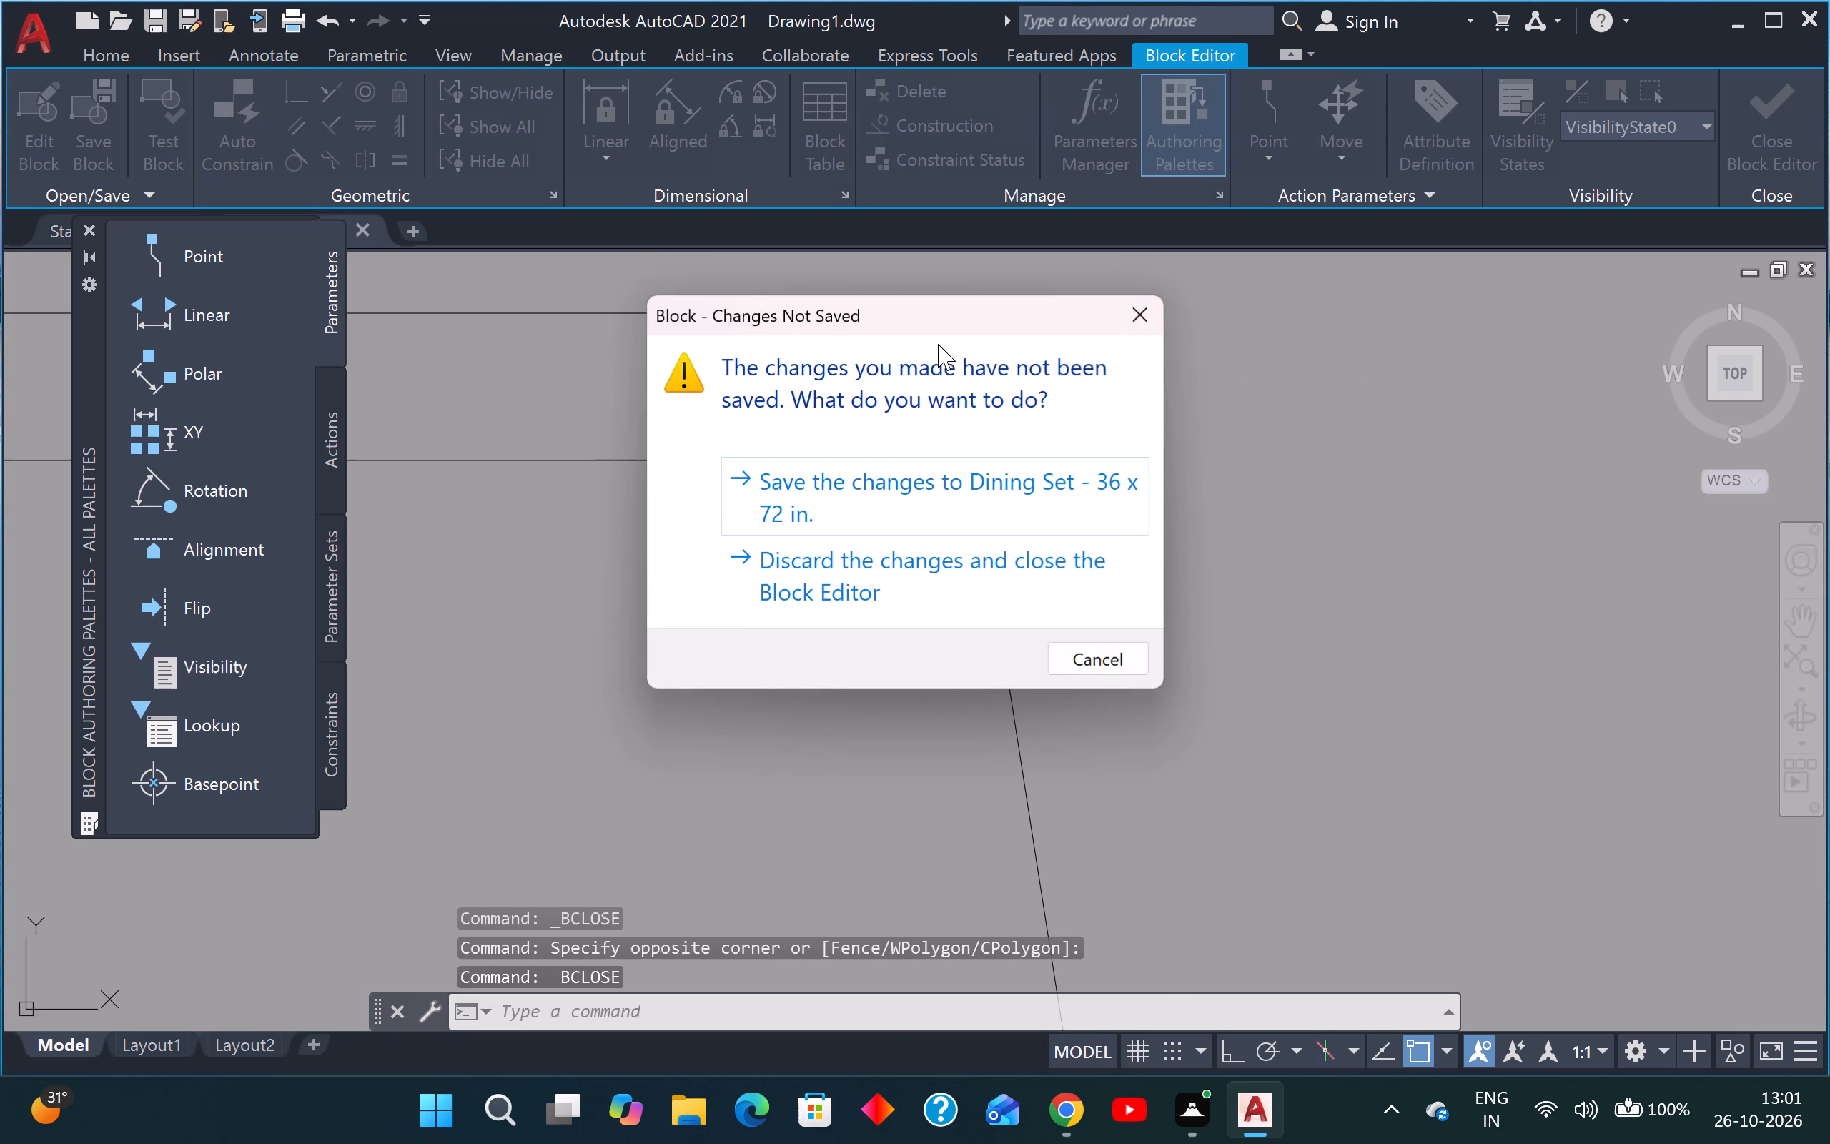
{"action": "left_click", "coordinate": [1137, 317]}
Erase the short leftover line outside the northwest chair's rounded east back corner.
{"action": "left_click_drag", "start_coordinate": [1047, 347], "coordinate": [1039, 351]}
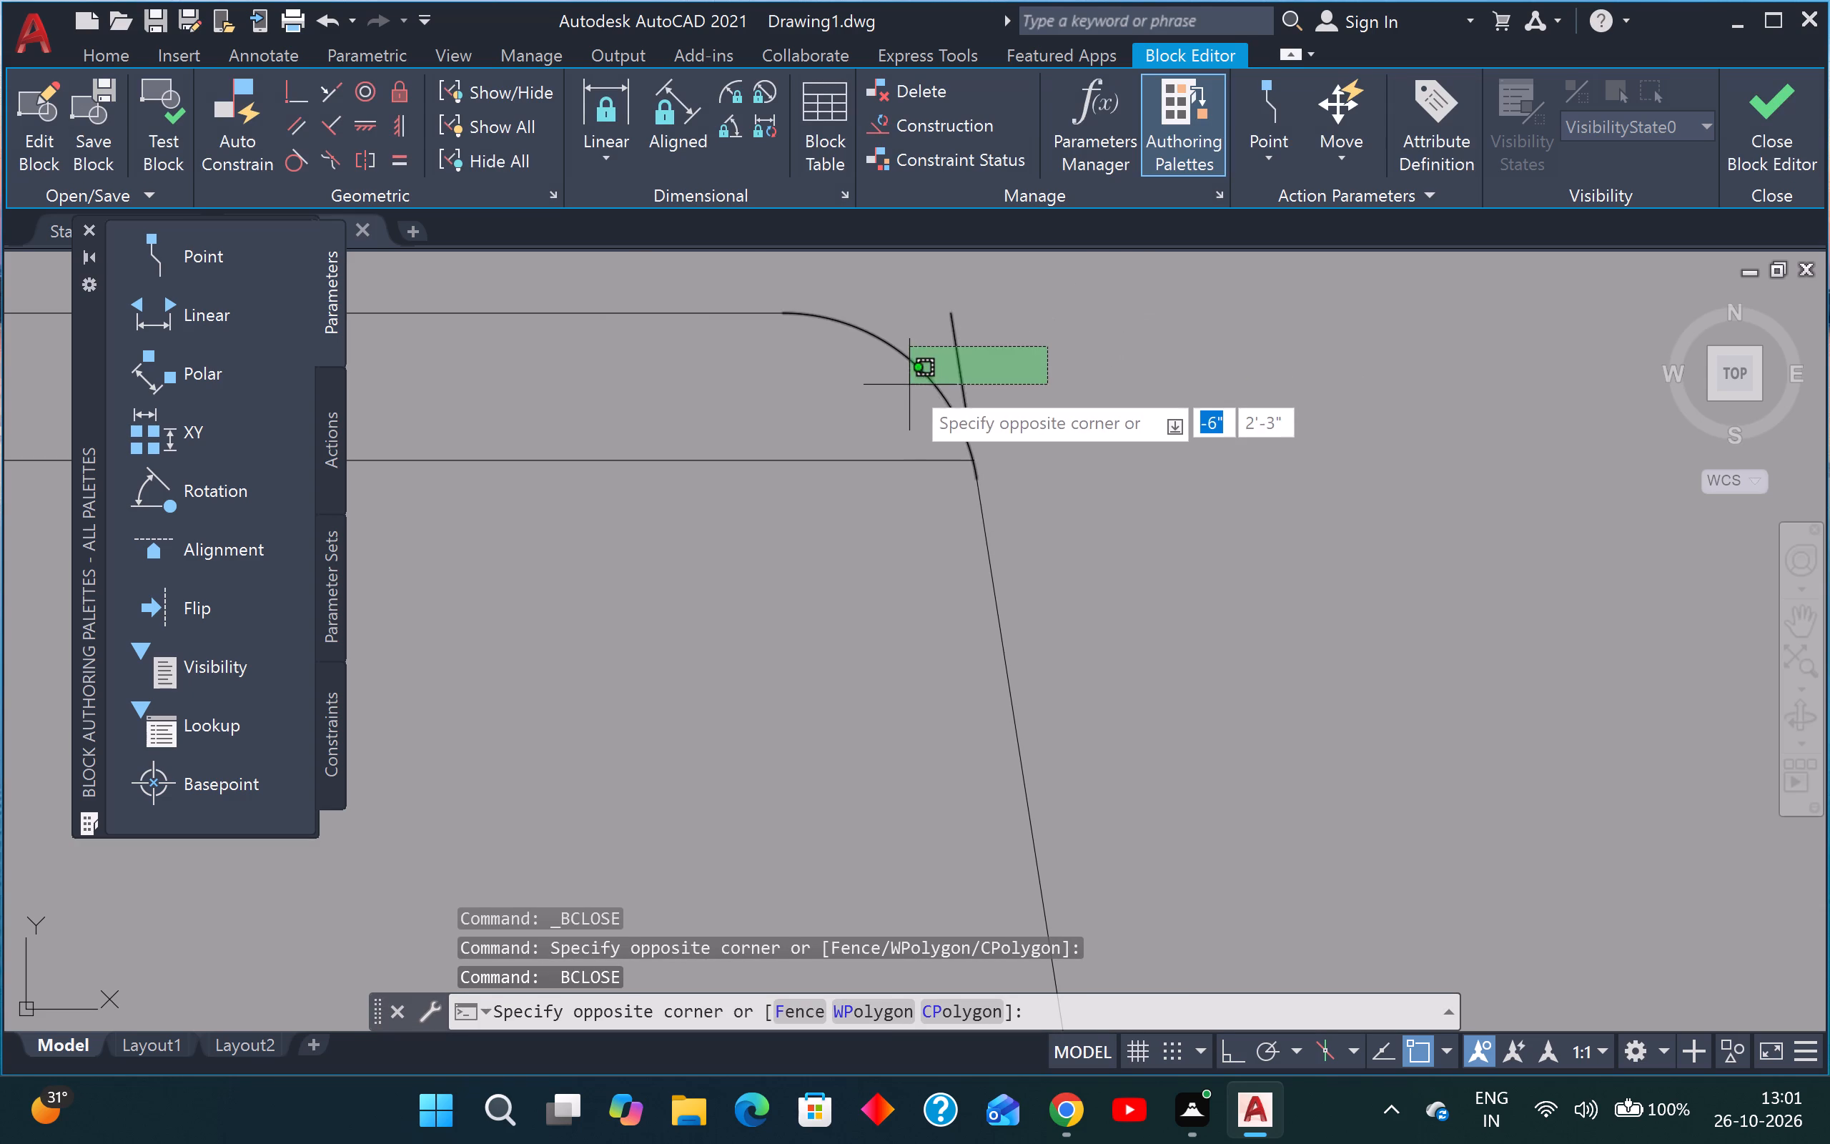
{"action": "left_click", "coordinate": [944, 349]}
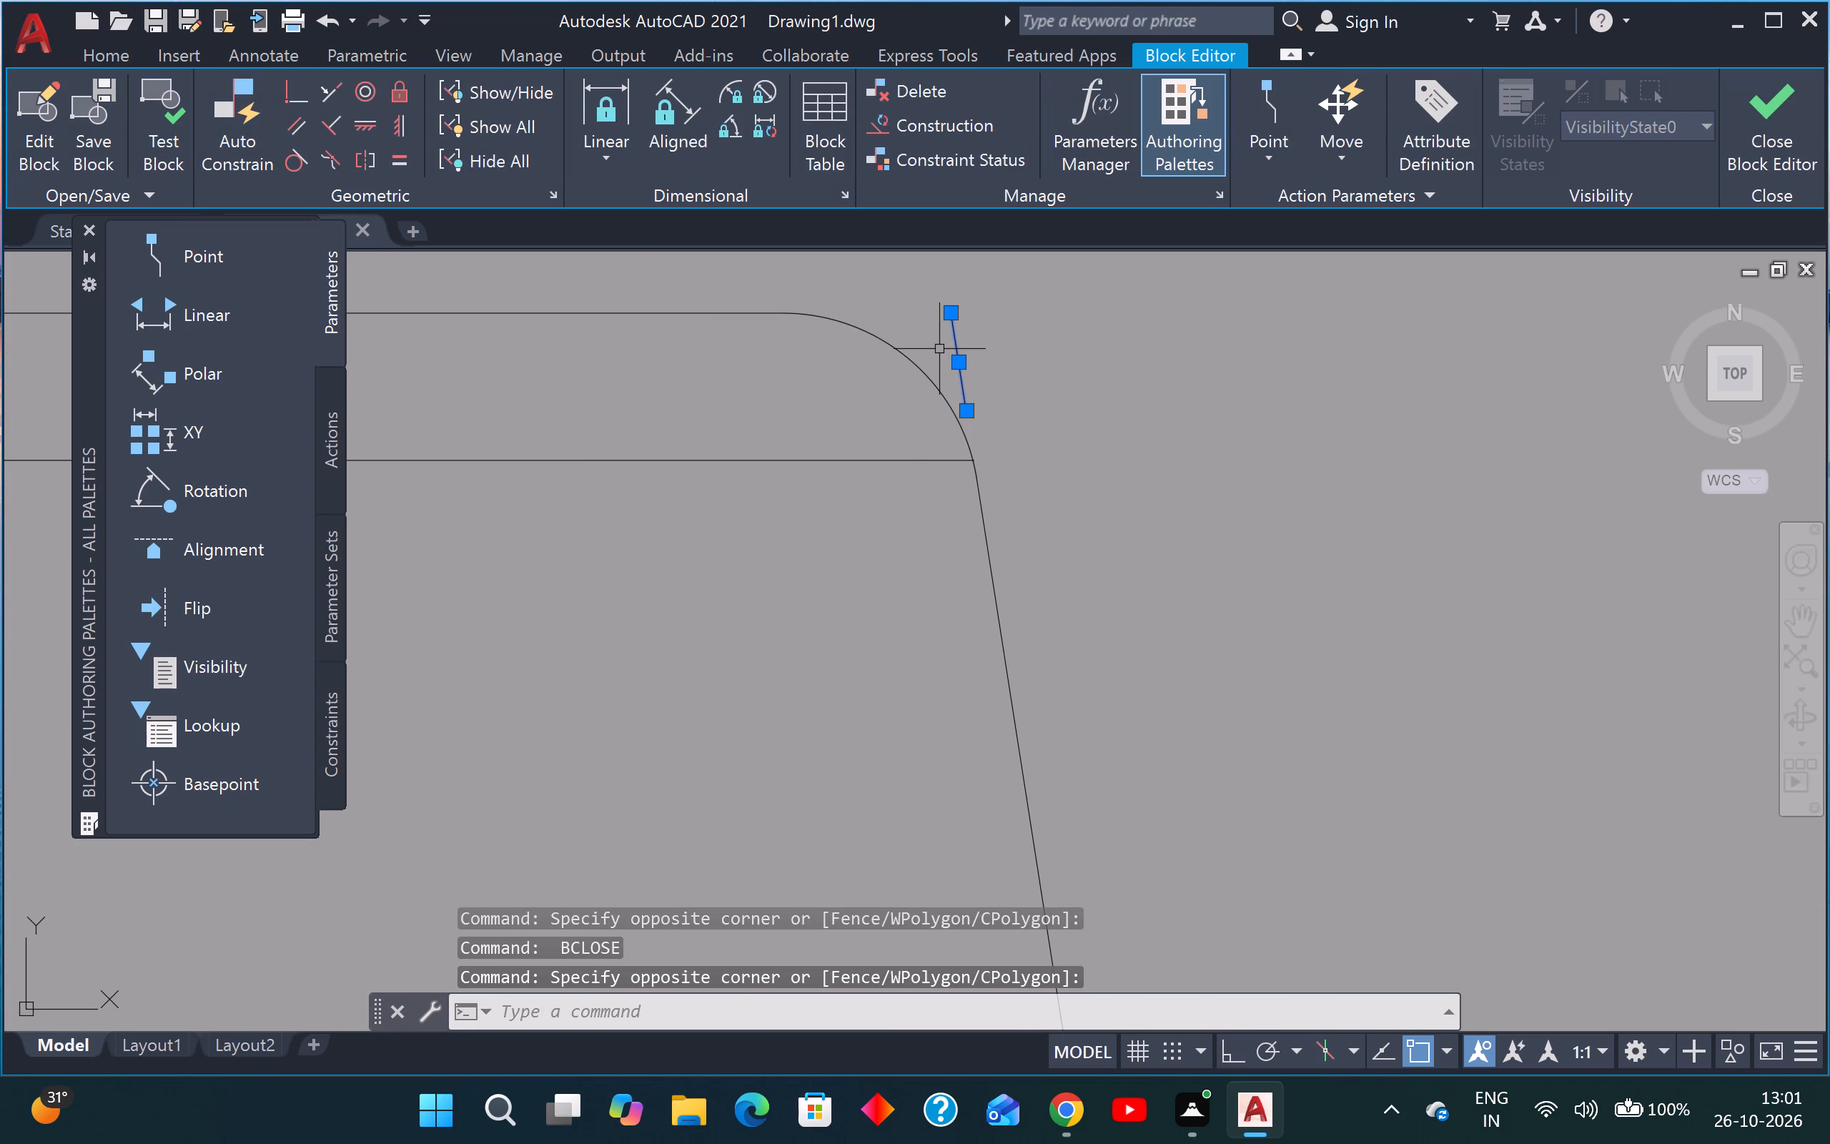
{"action": "type", "text": "e"}
{"action": "key", "text": "space"}
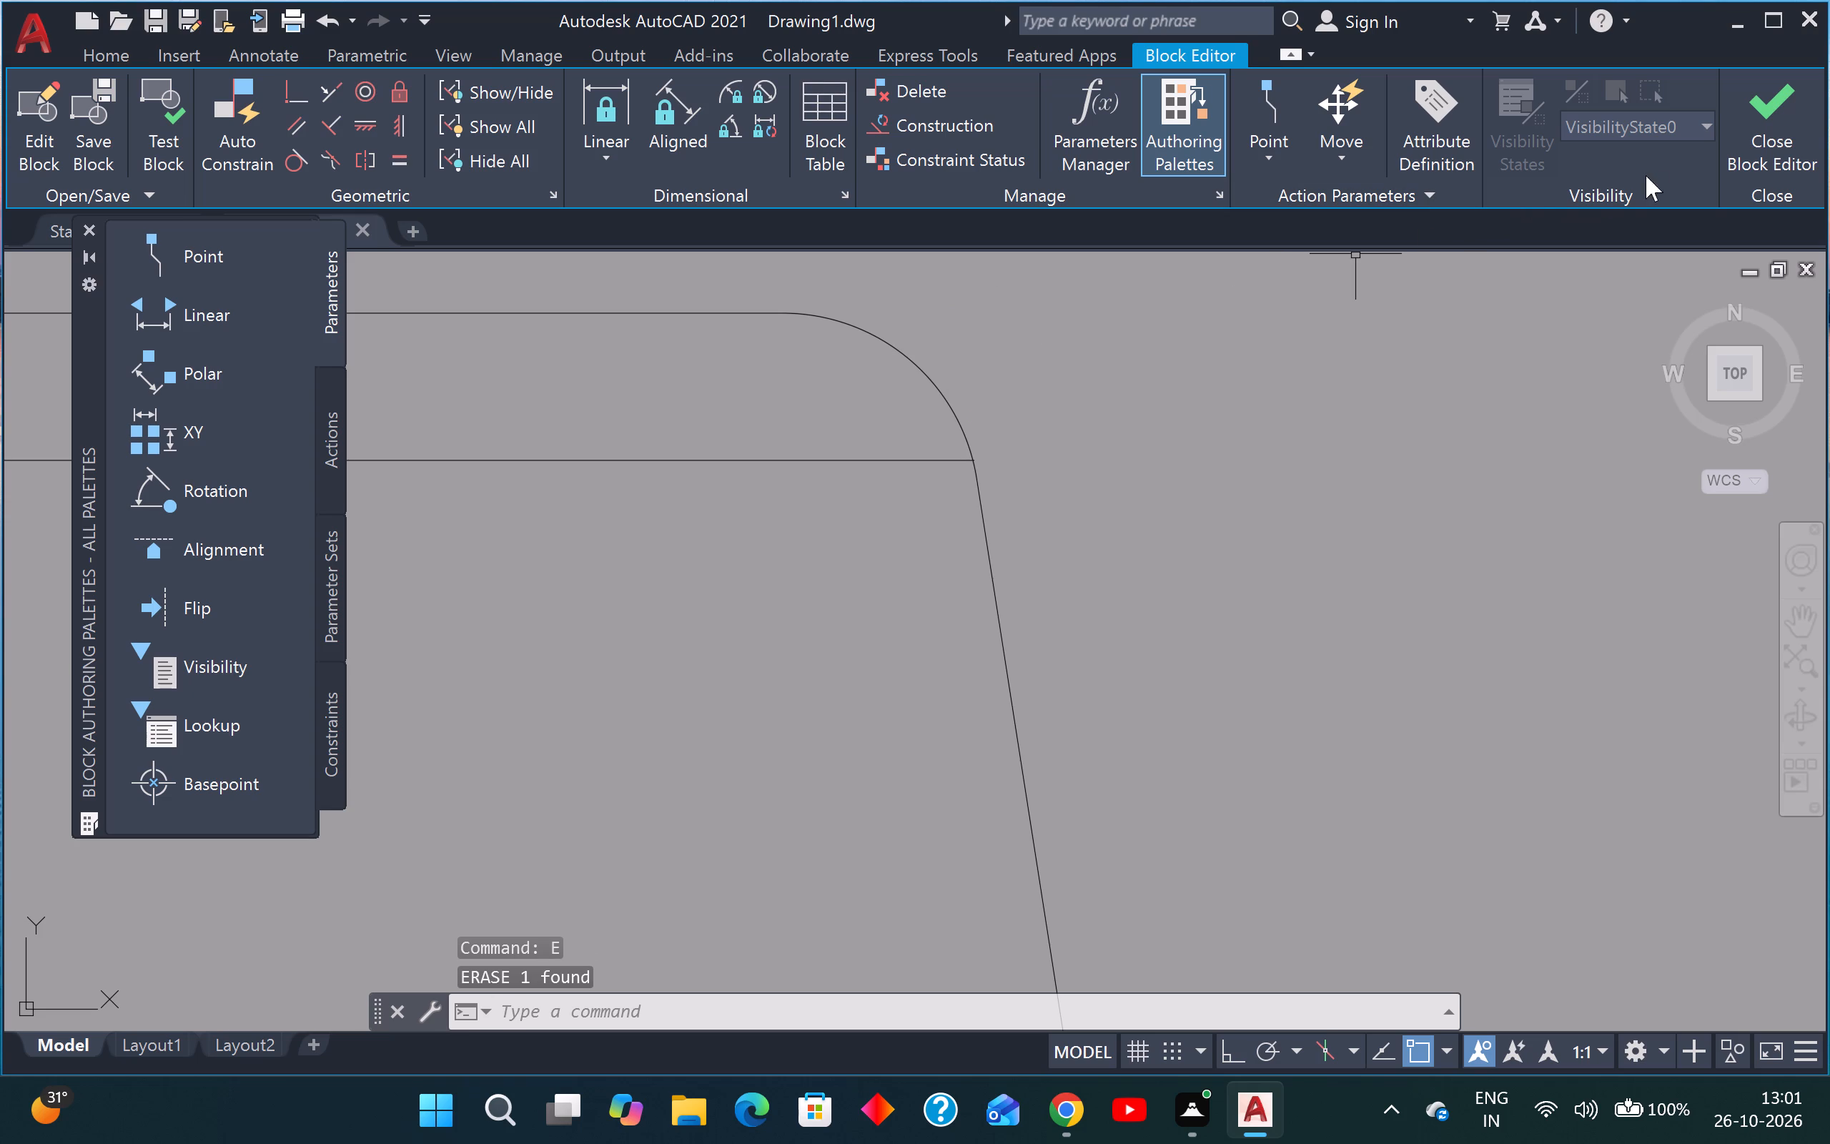
Close the Block Editor, saving the changes to Dining Set - 36 x 72 in.
{"action": "left_click", "coordinate": [1757, 95]}
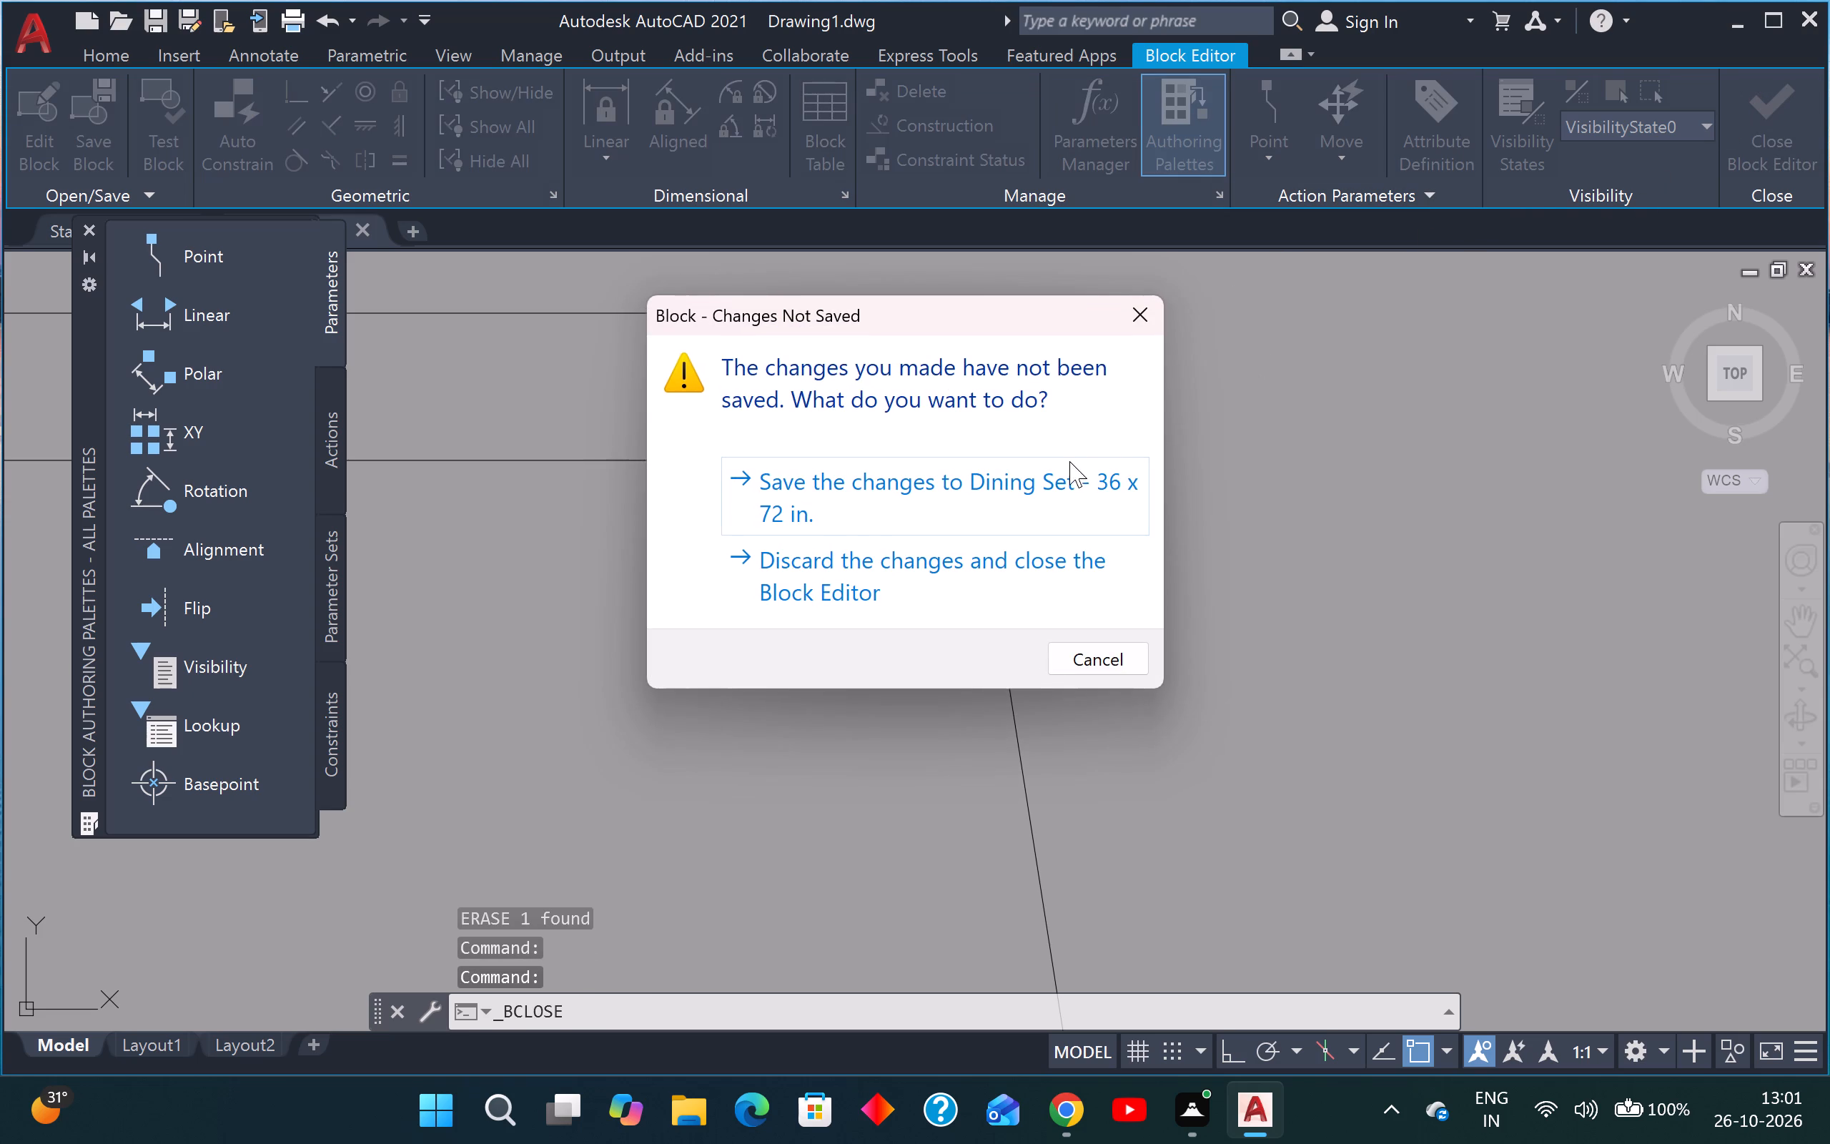
{"action": "left_click", "coordinate": [1049, 475]}
Scale the dining set block down freehand to about two-thirds size, using the table's southwest corner as base point.
{"action": "scroll", "coordinate": [553, 523], "scroll_direction": "down", "scroll_amount": 1}
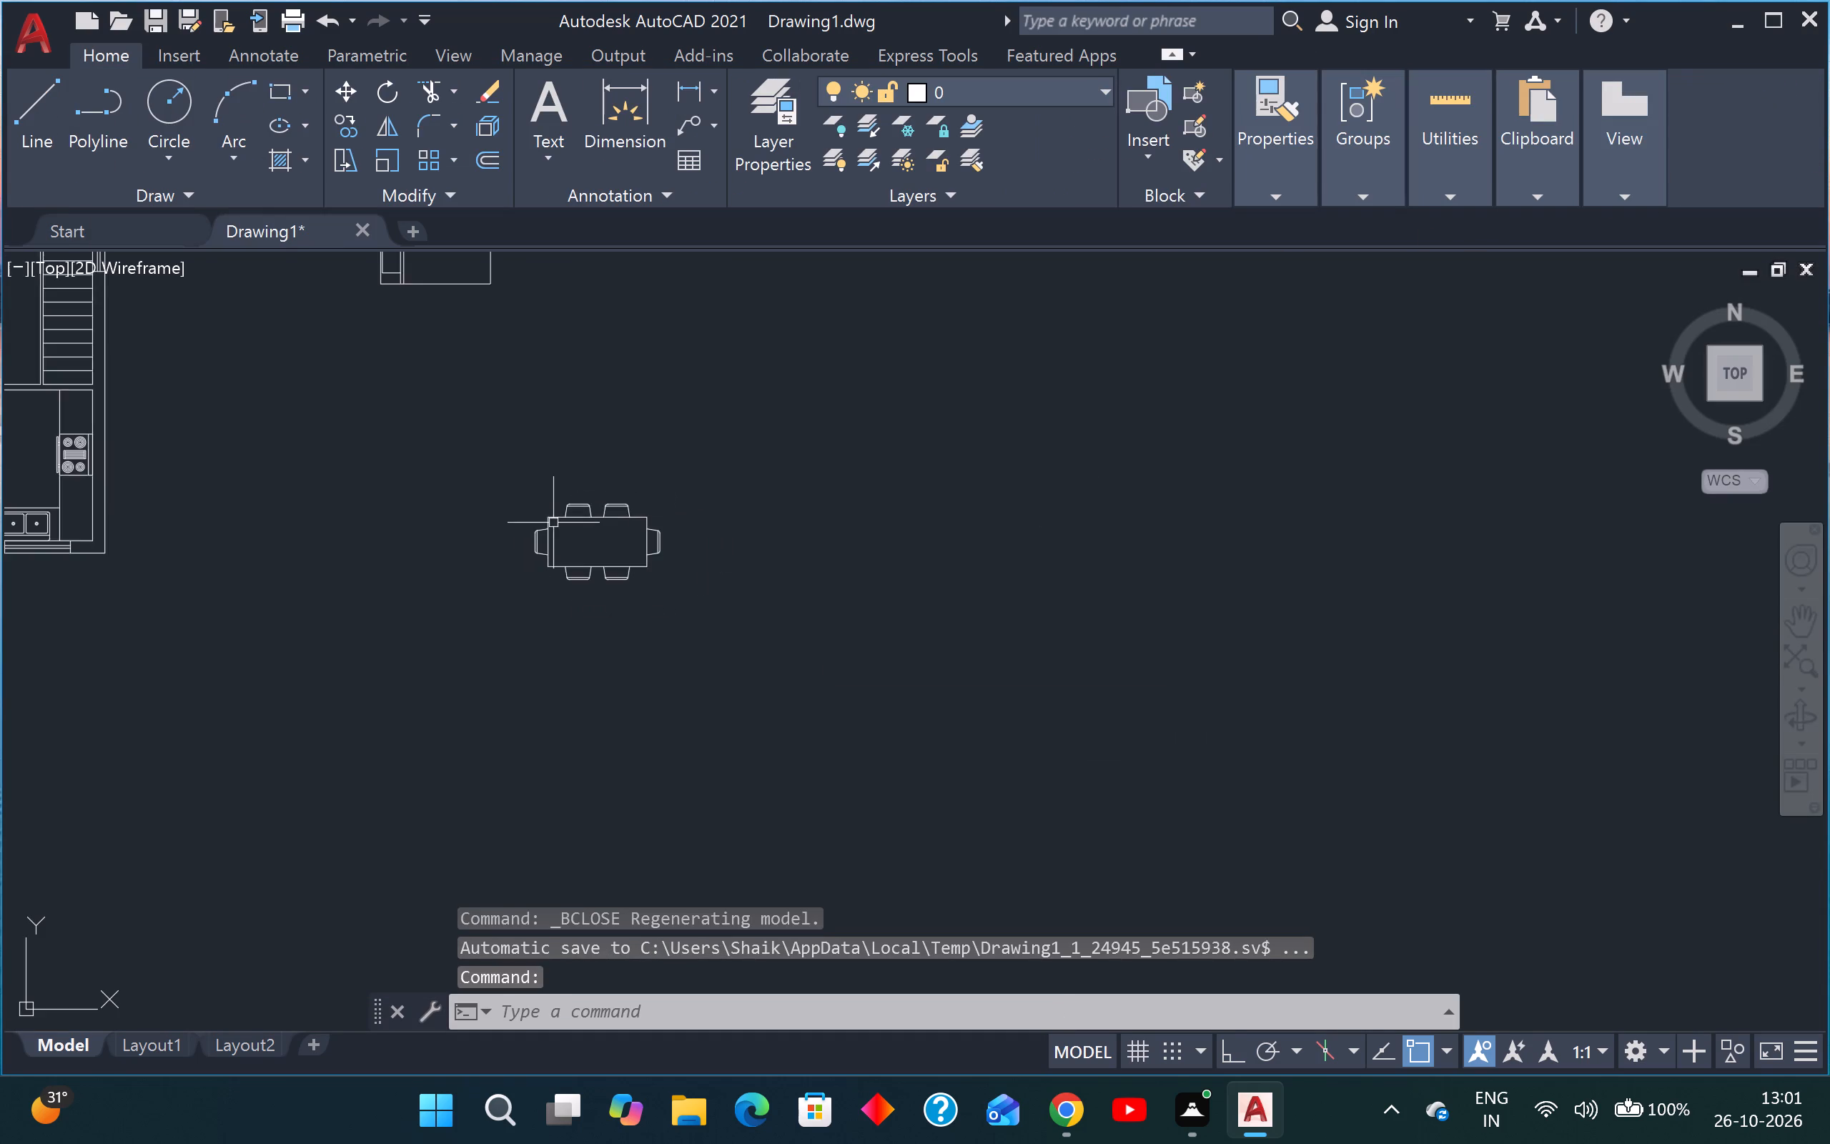
{"action": "scroll", "coordinate": [608, 501], "scroll_direction": "up", "scroll_amount": 3}
{"action": "left_click_drag", "start_coordinate": [644, 447], "coordinate": [635, 458]}
{"action": "left_click", "coordinate": [395, 678]}
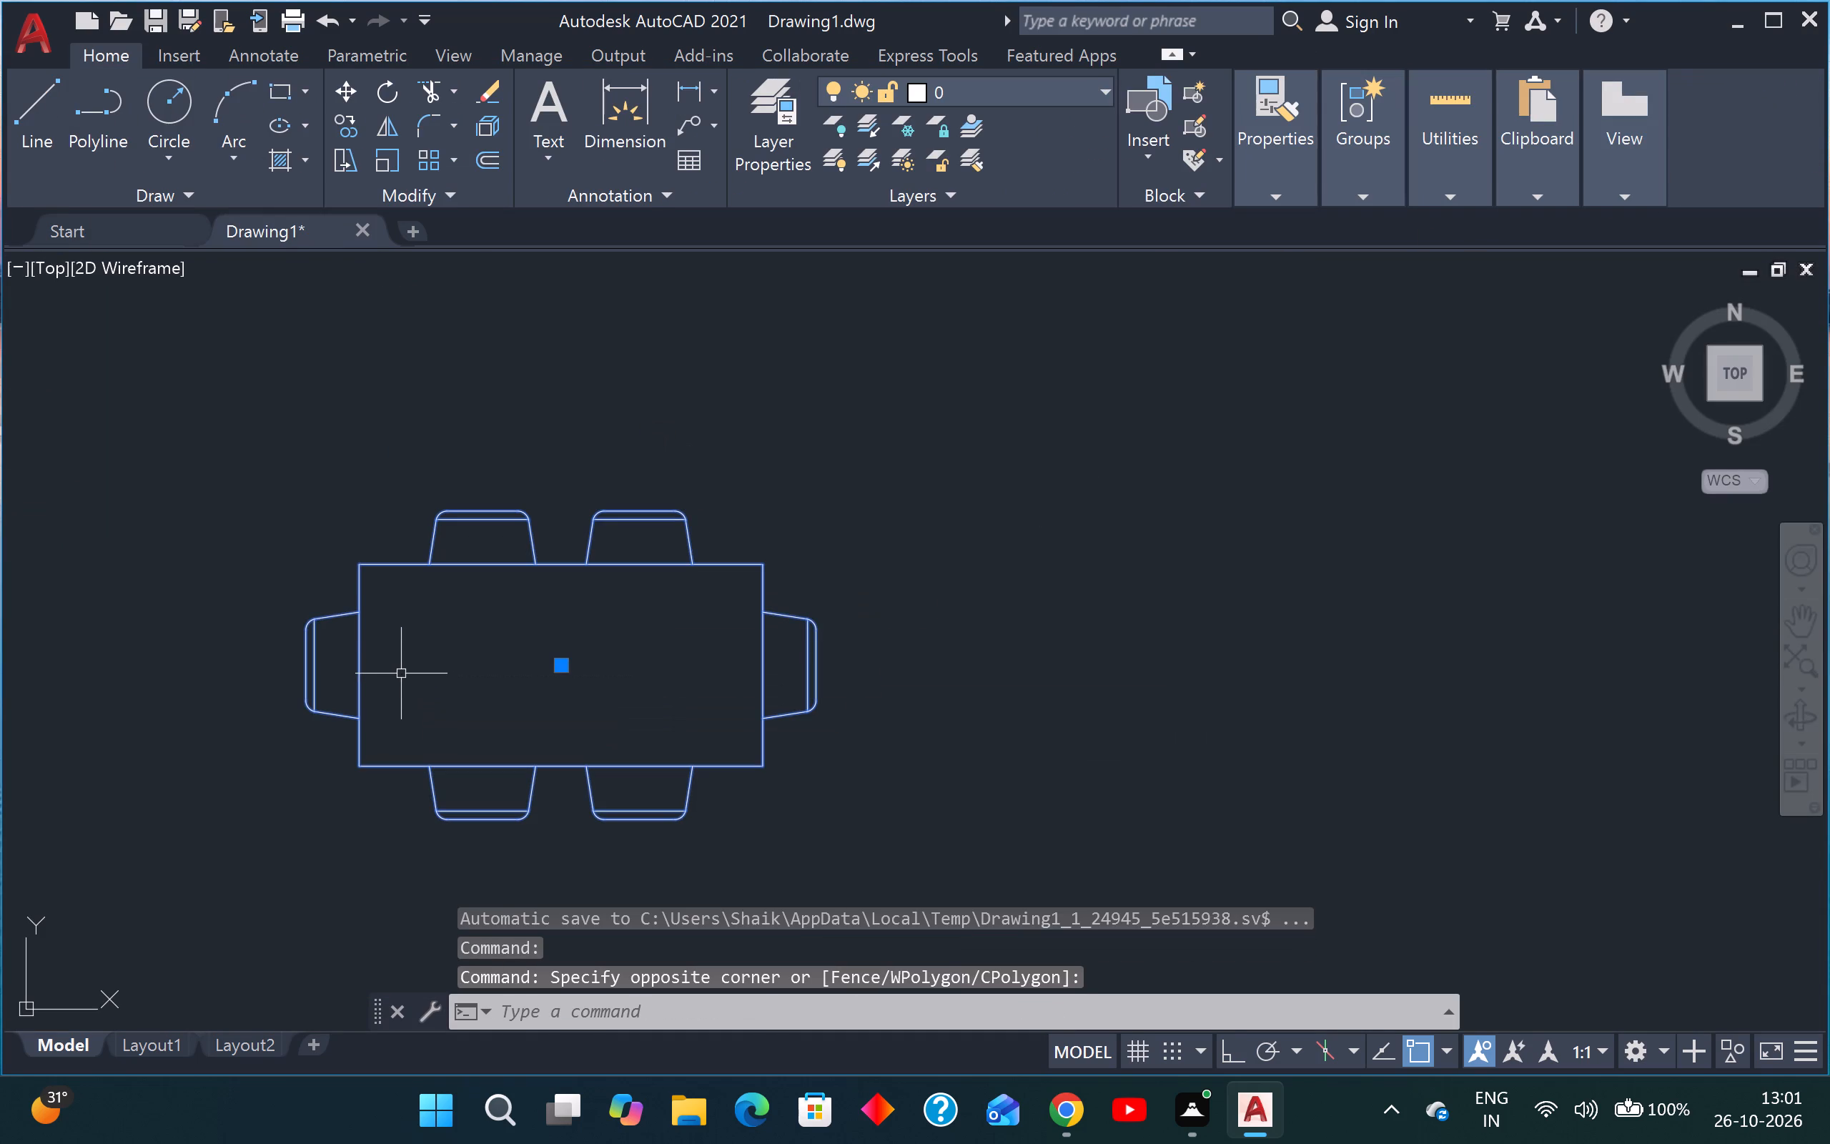
{"action": "key", "text": "s"}
{"action": "key", "text": "c"}
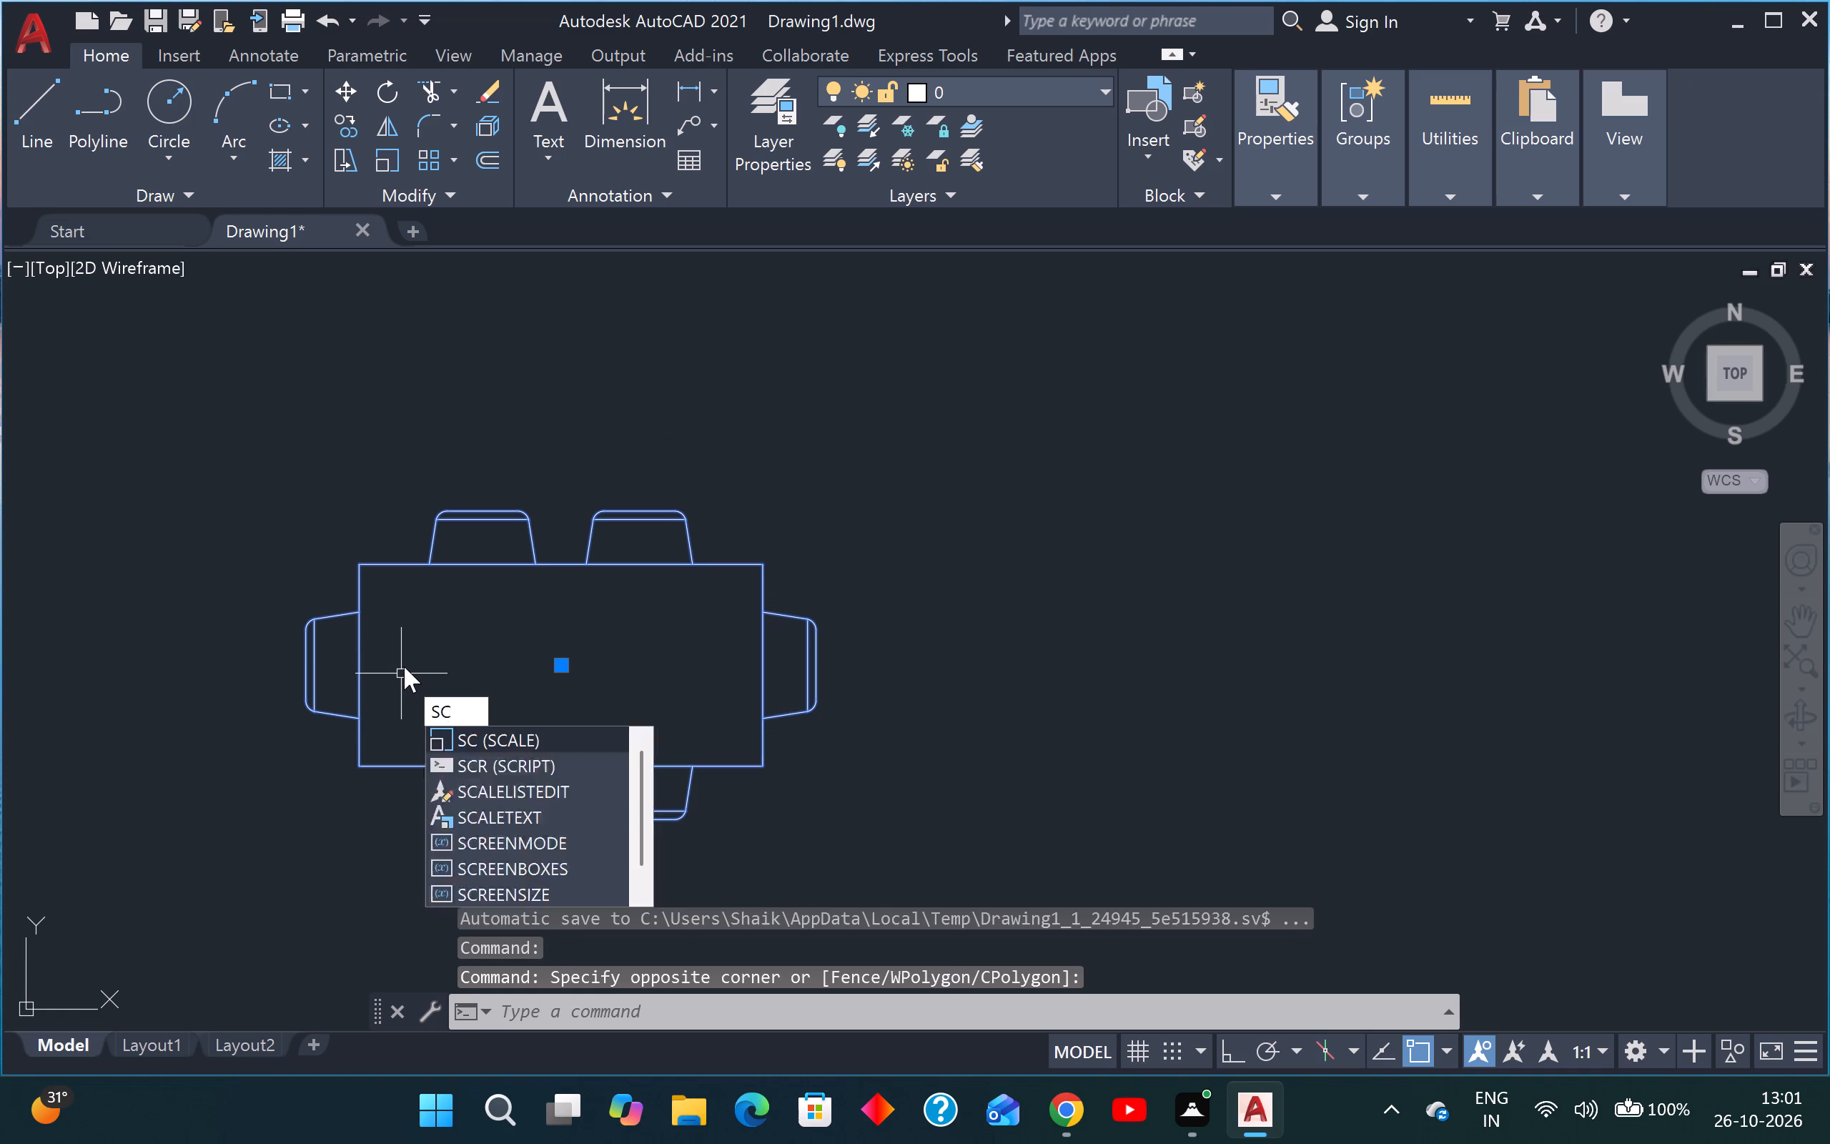
{"action": "key", "text": "space"}
{"action": "left_click", "coordinate": [360, 773]}
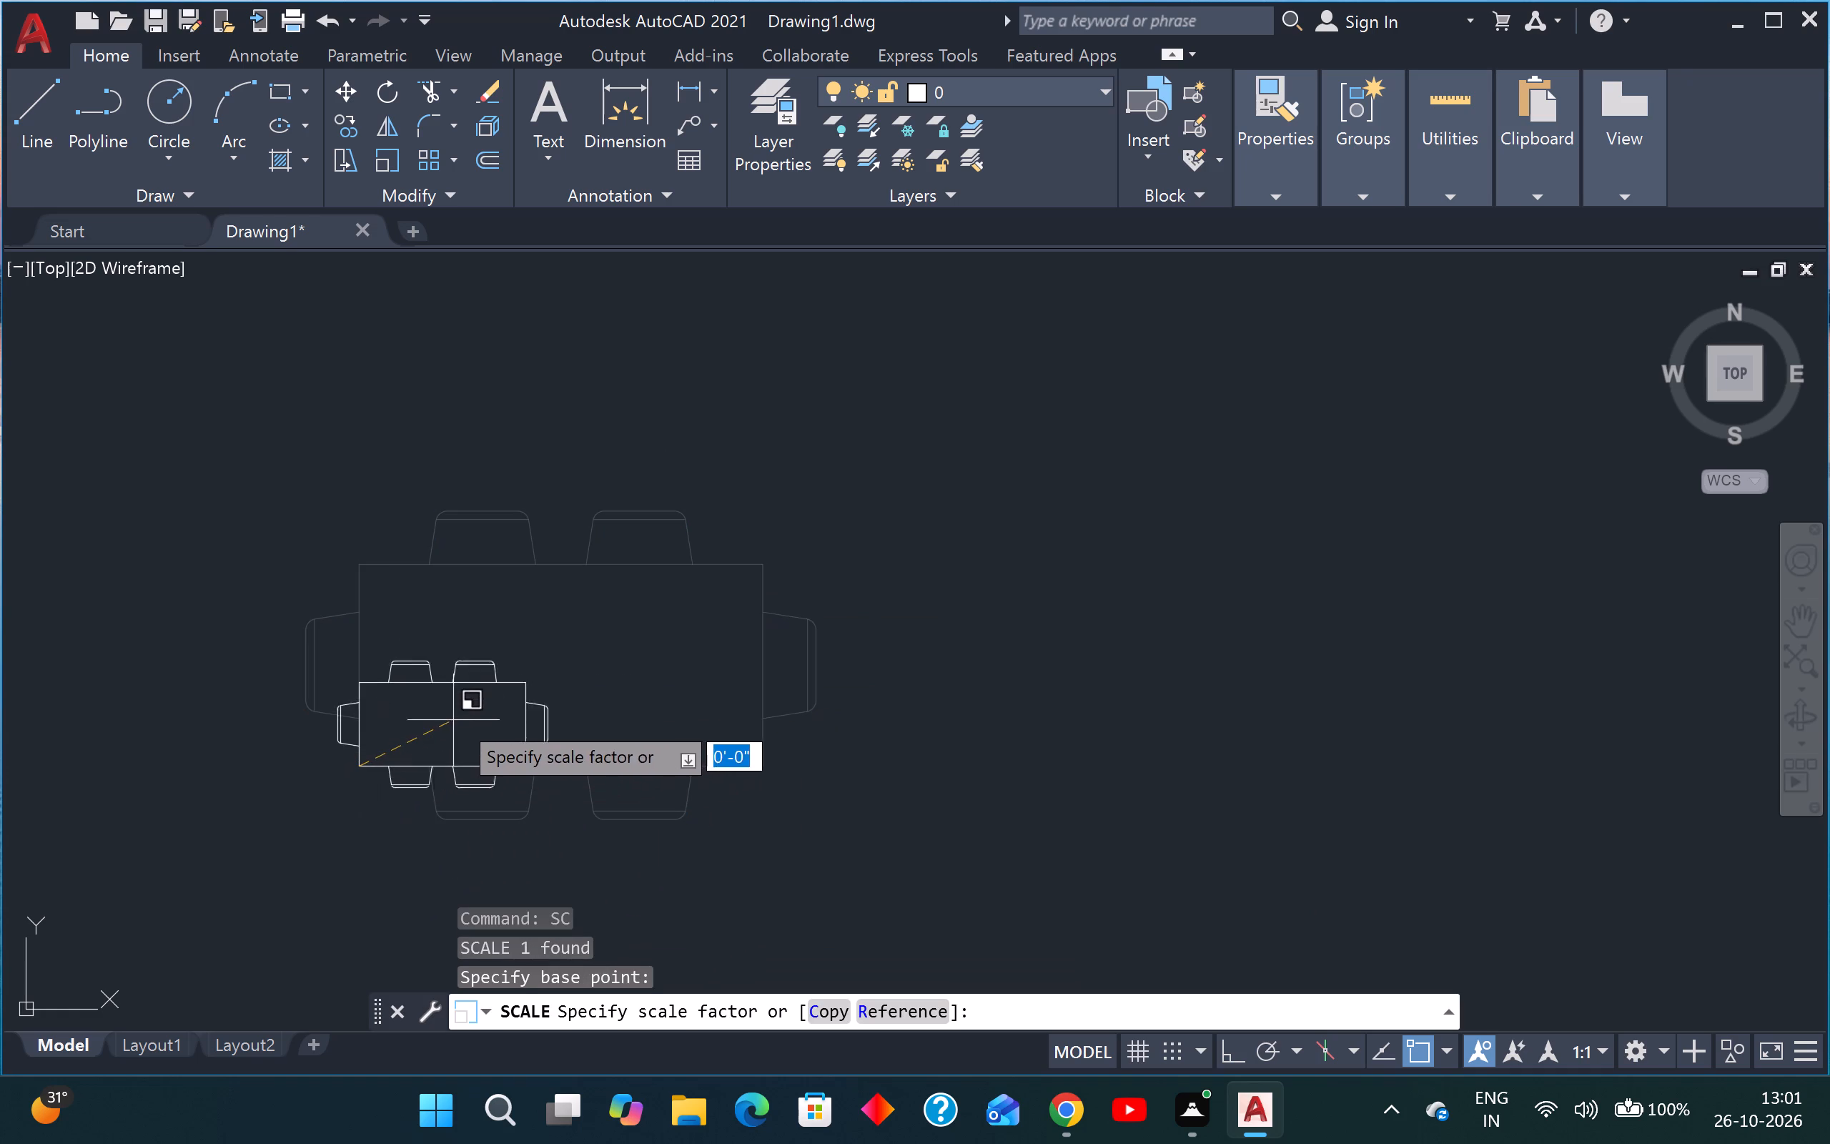
{"action": "left_click", "coordinate": [508, 687]}
Move the dining set by its tabletop centre into the kitchen's open floor area, west of the stove and north of the sink.
{"action": "left_click_drag", "start_coordinate": [593, 577], "coordinate": [546, 623]}
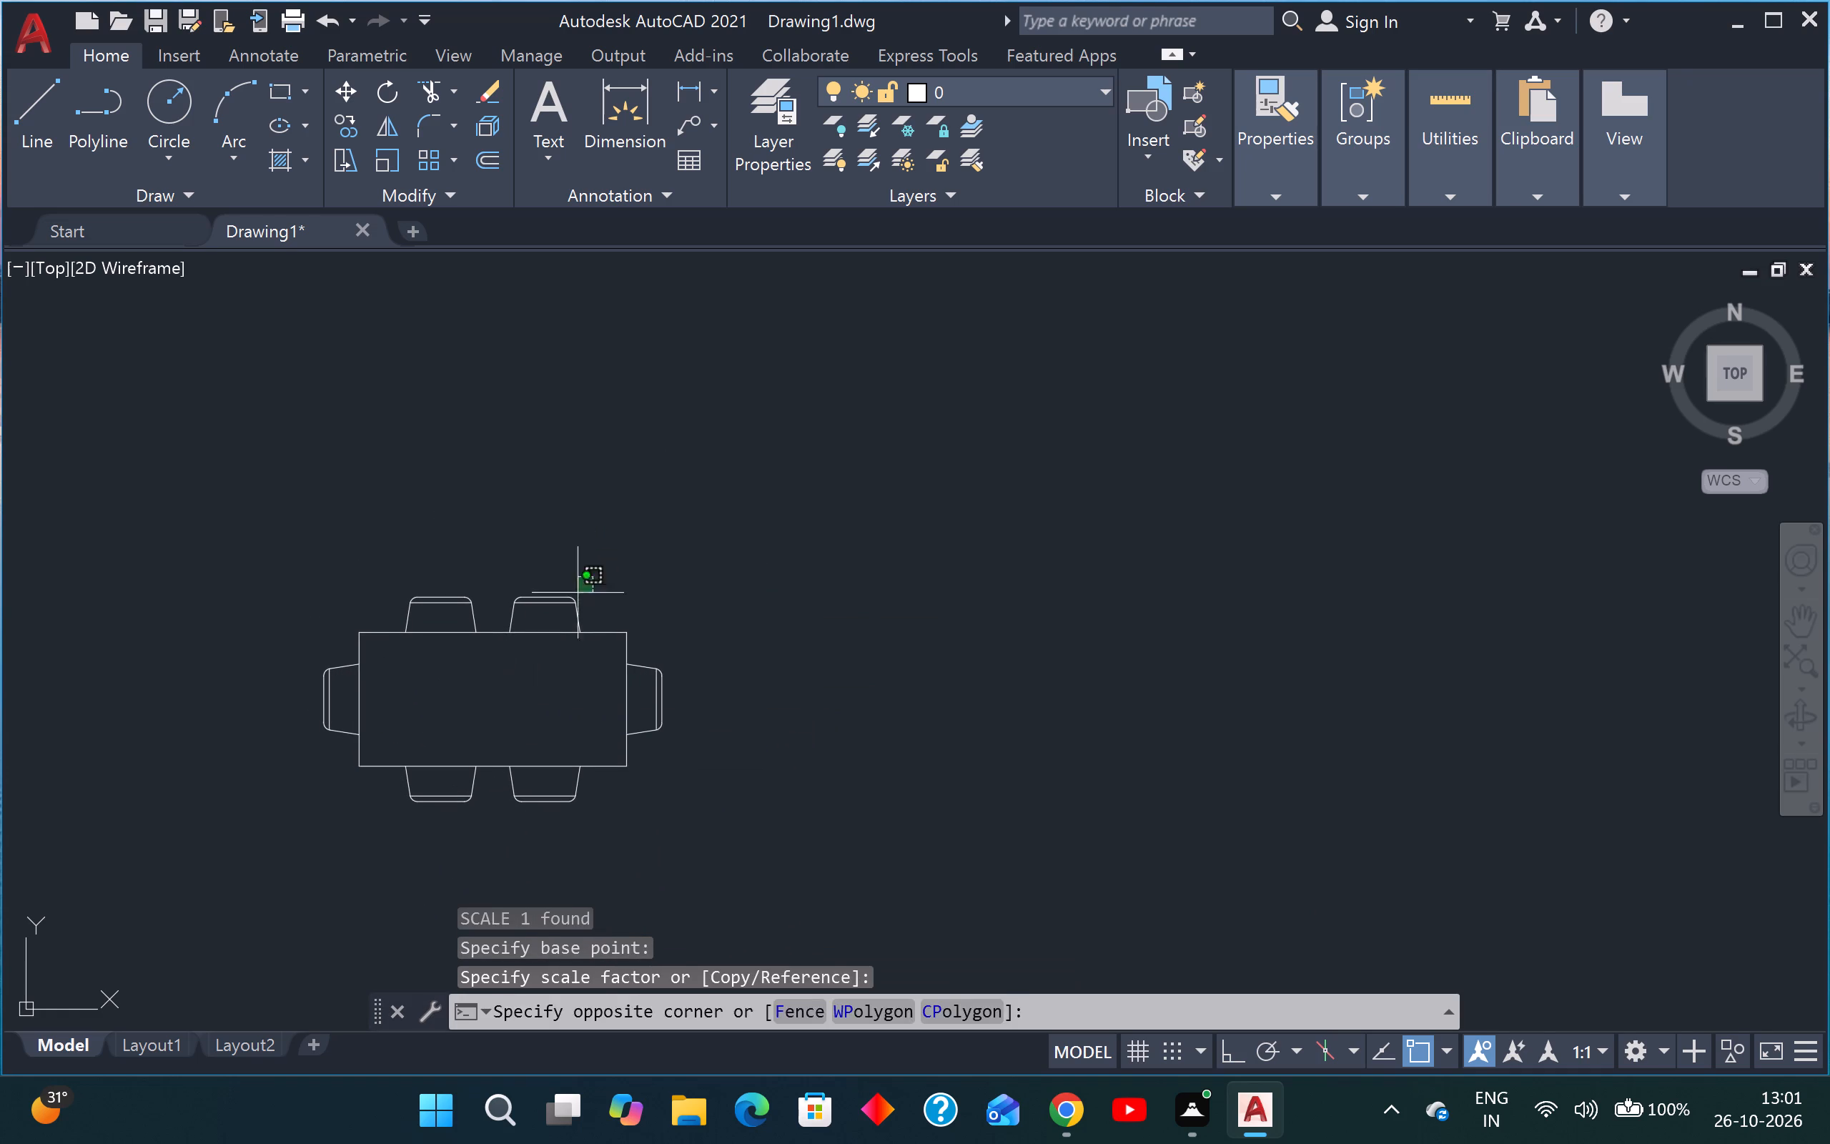
{"action": "left_click", "coordinate": [495, 676]}
{"action": "key", "text": "m"}
{"action": "key", "text": "space"}
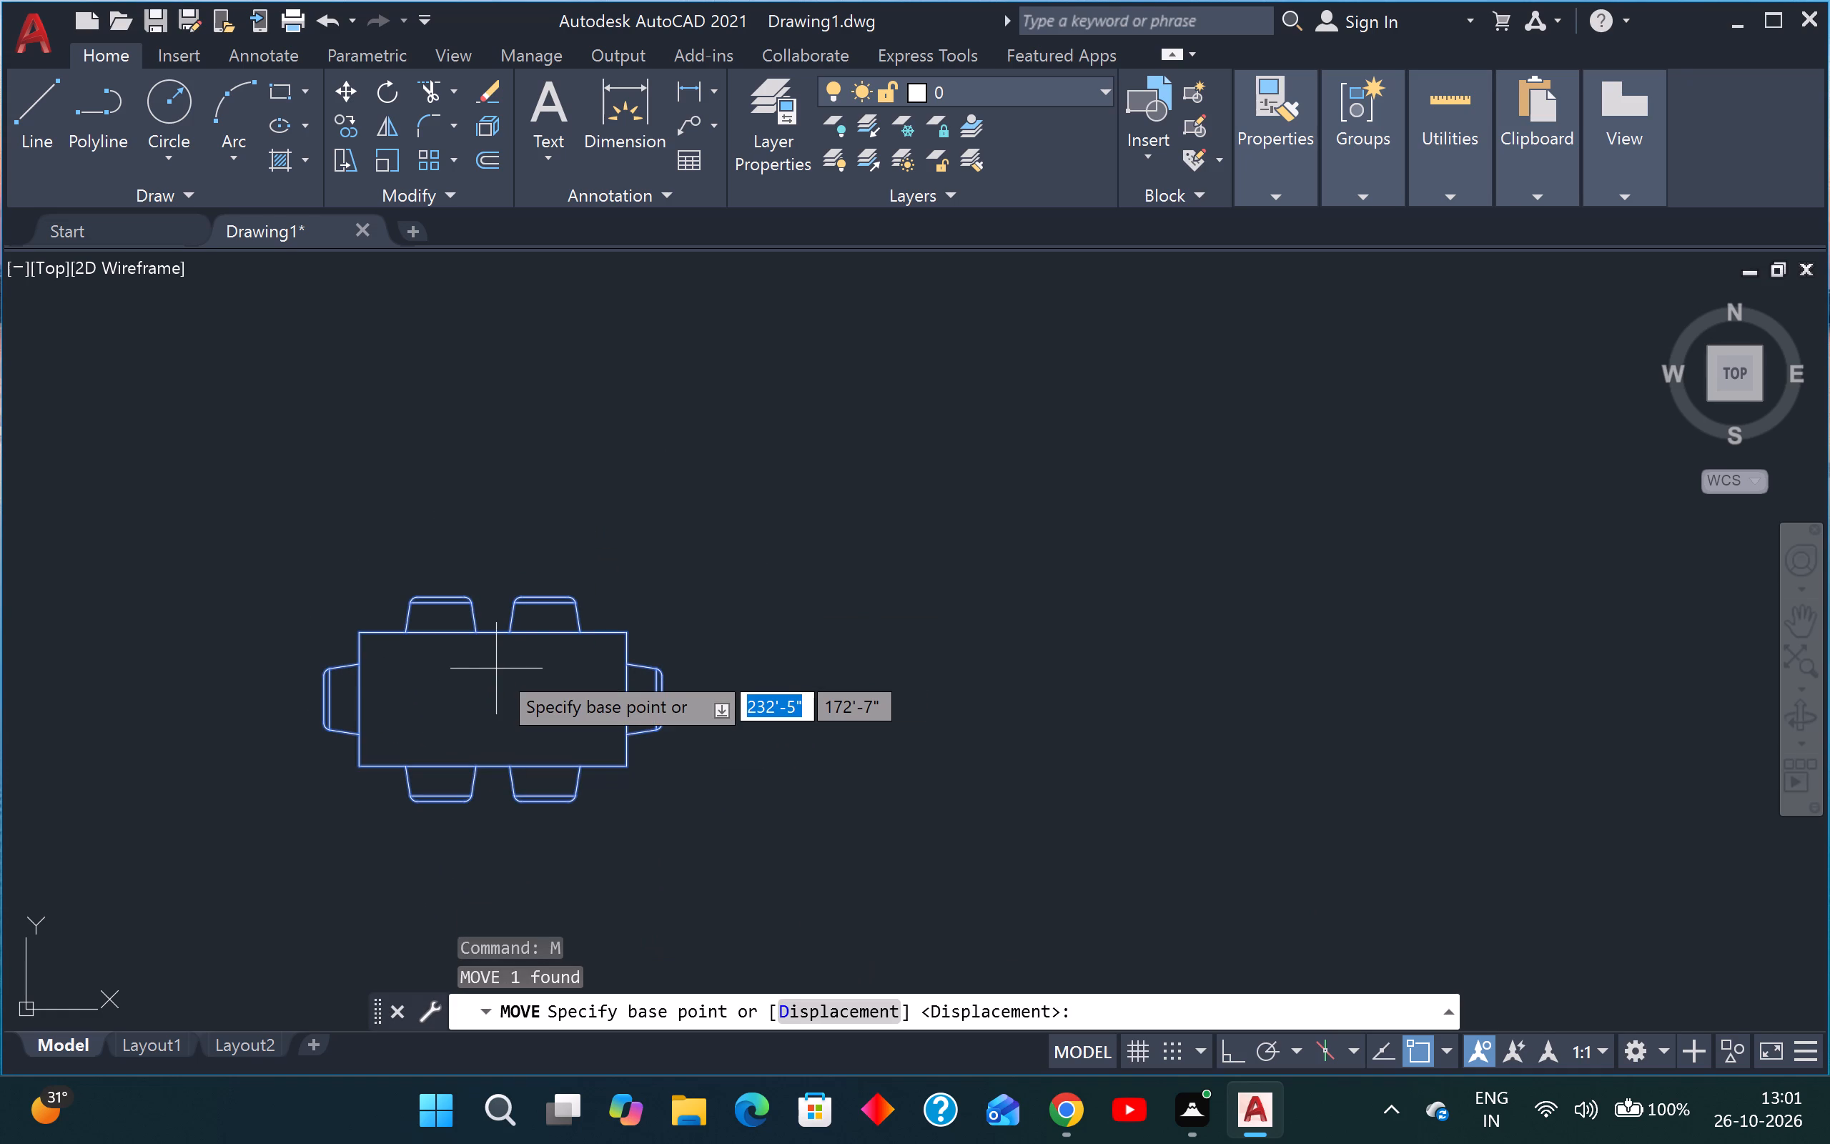
{"action": "left_click", "coordinate": [494, 693]}
{"action": "scroll", "coordinate": [494, 692], "scroll_direction": "down", "scroll_amount": 7}
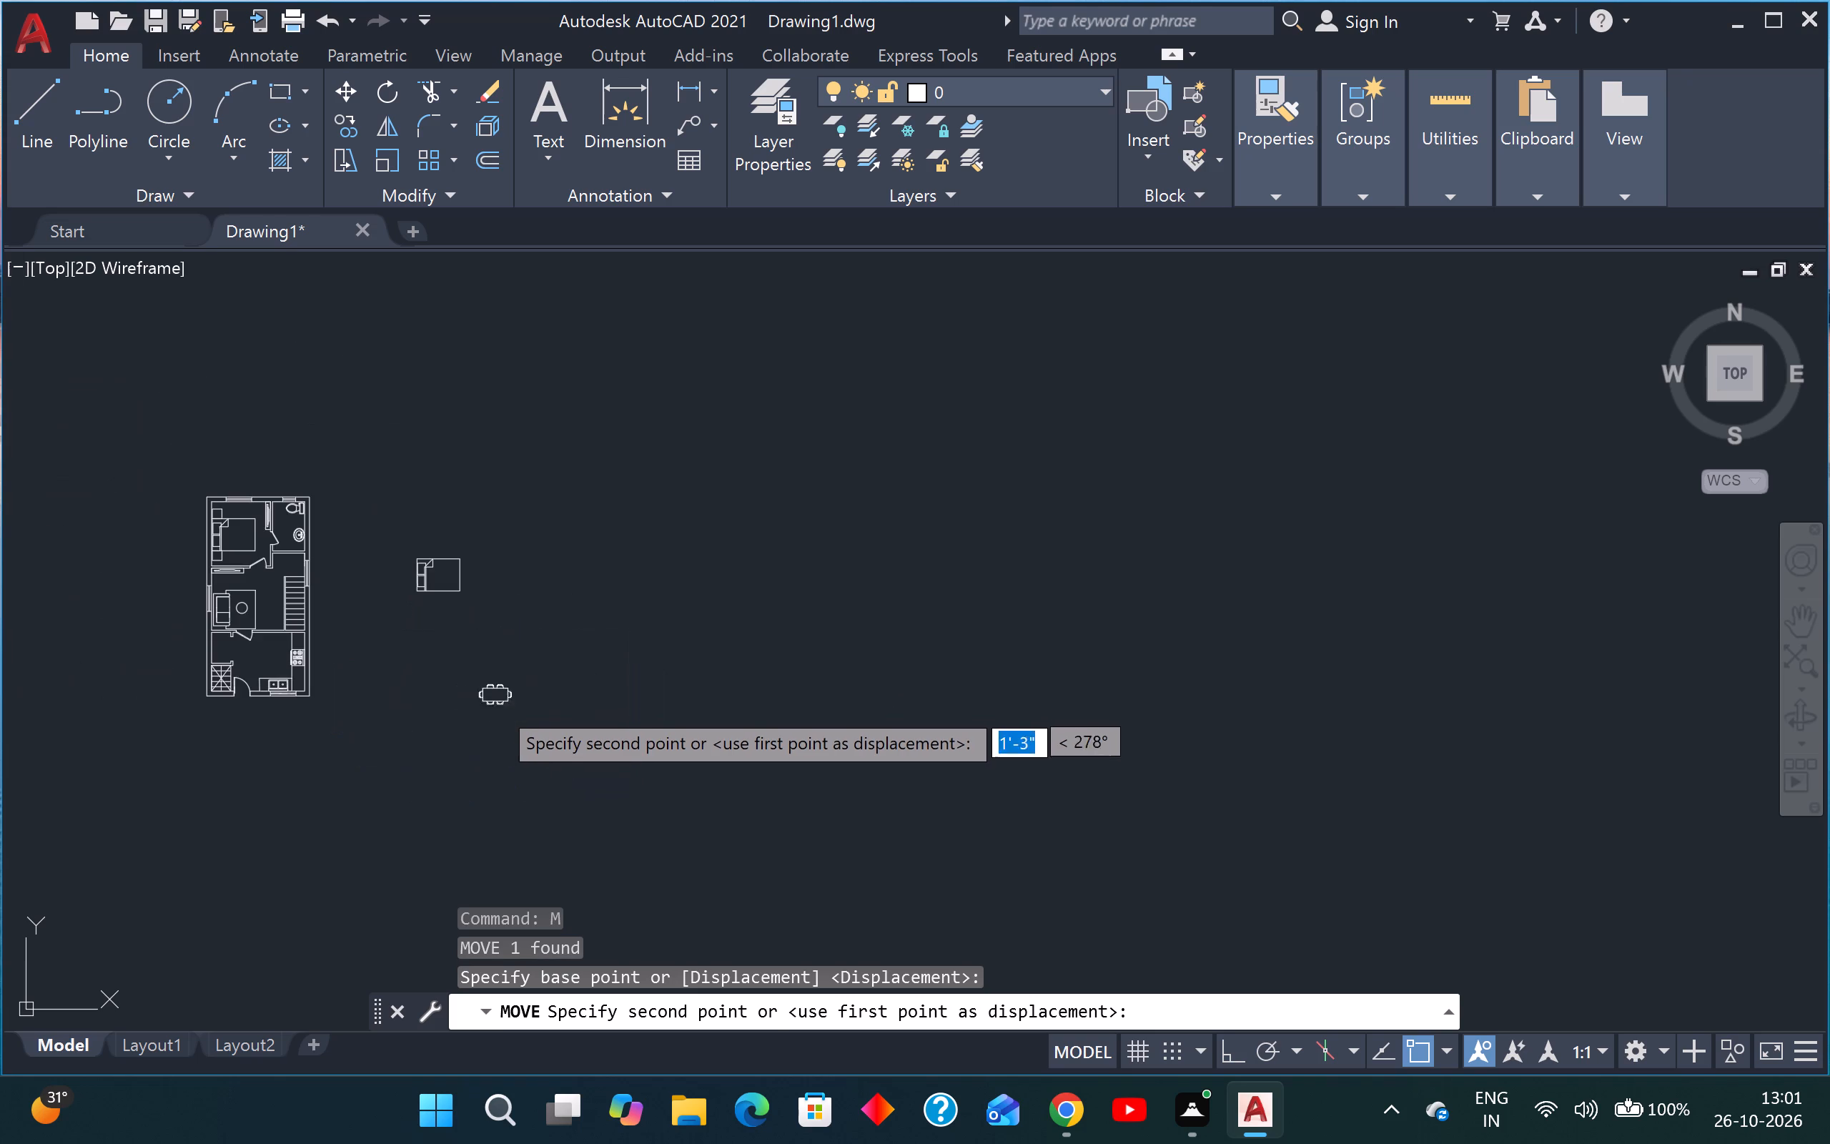
{"action": "scroll", "coordinate": [239, 680], "scroll_direction": "up", "scroll_amount": 4}
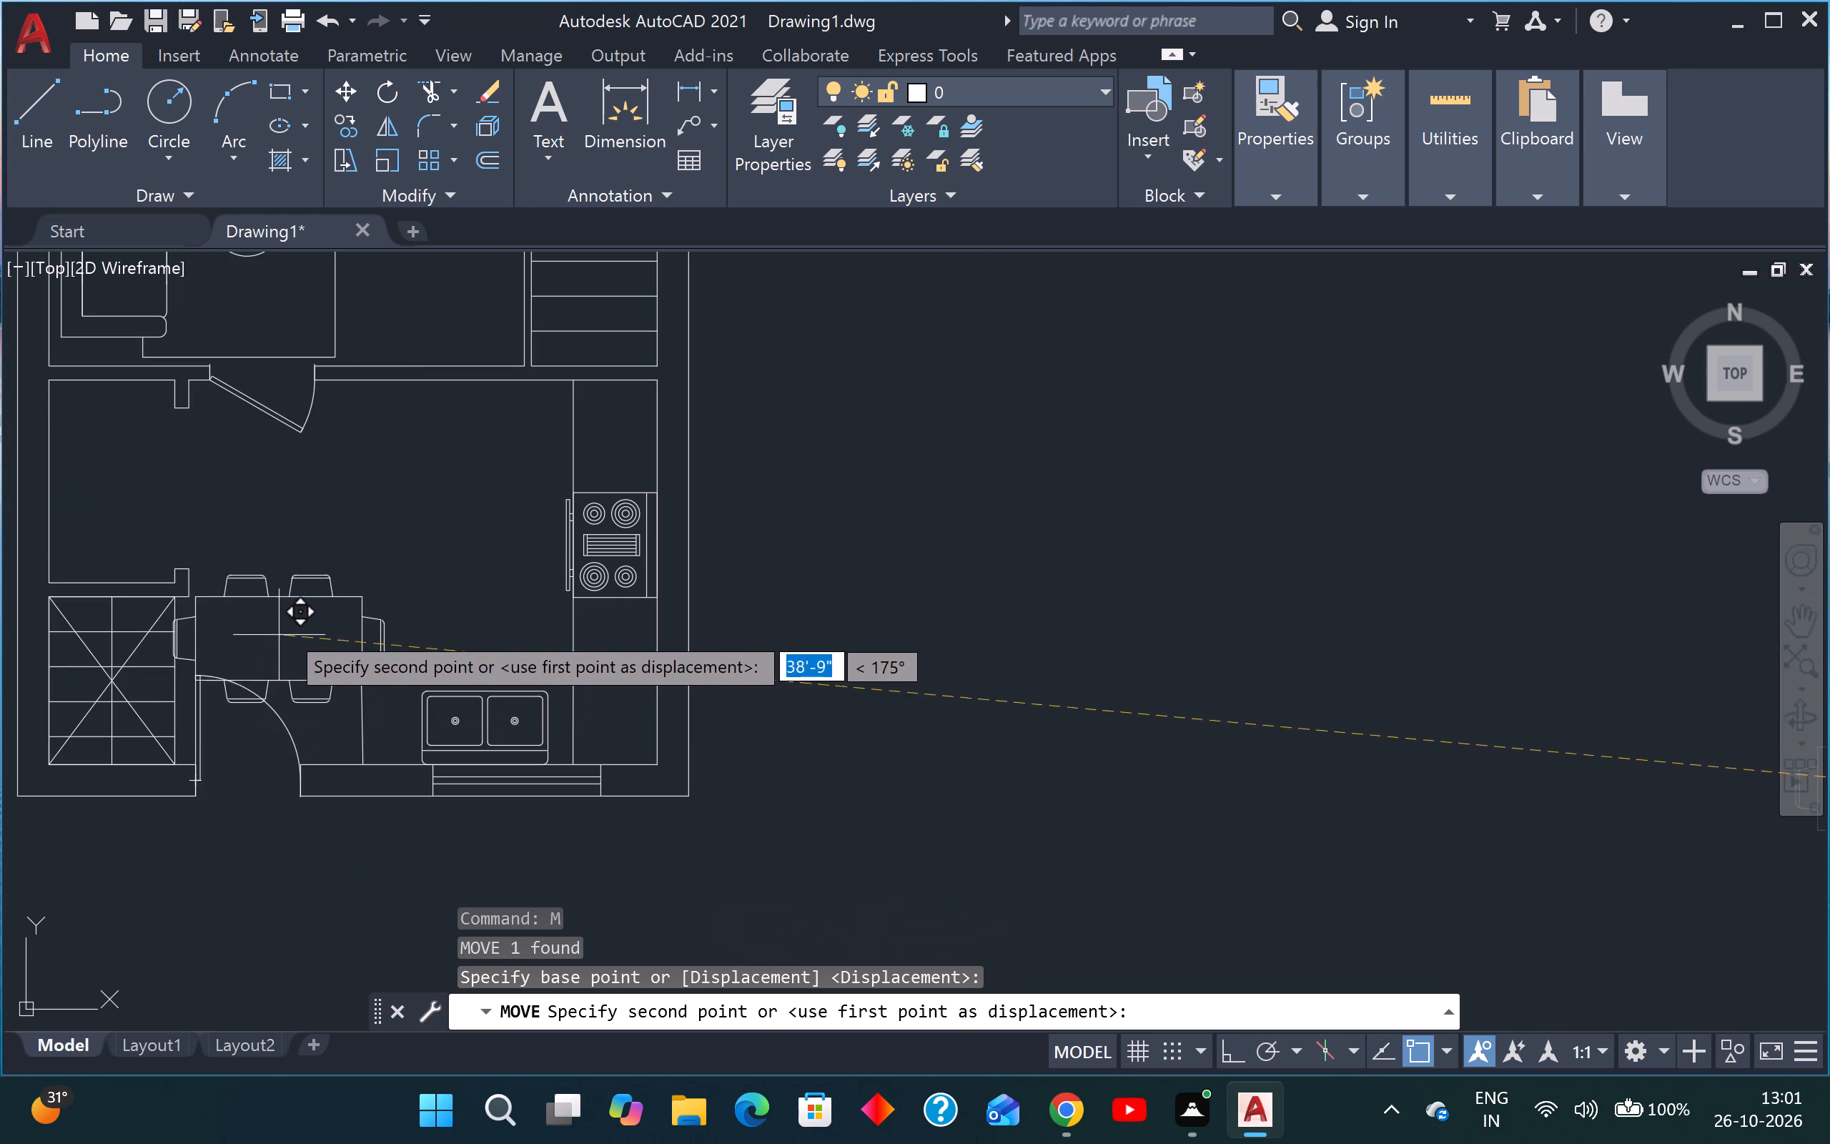
{"action": "key", "text": "grave"}
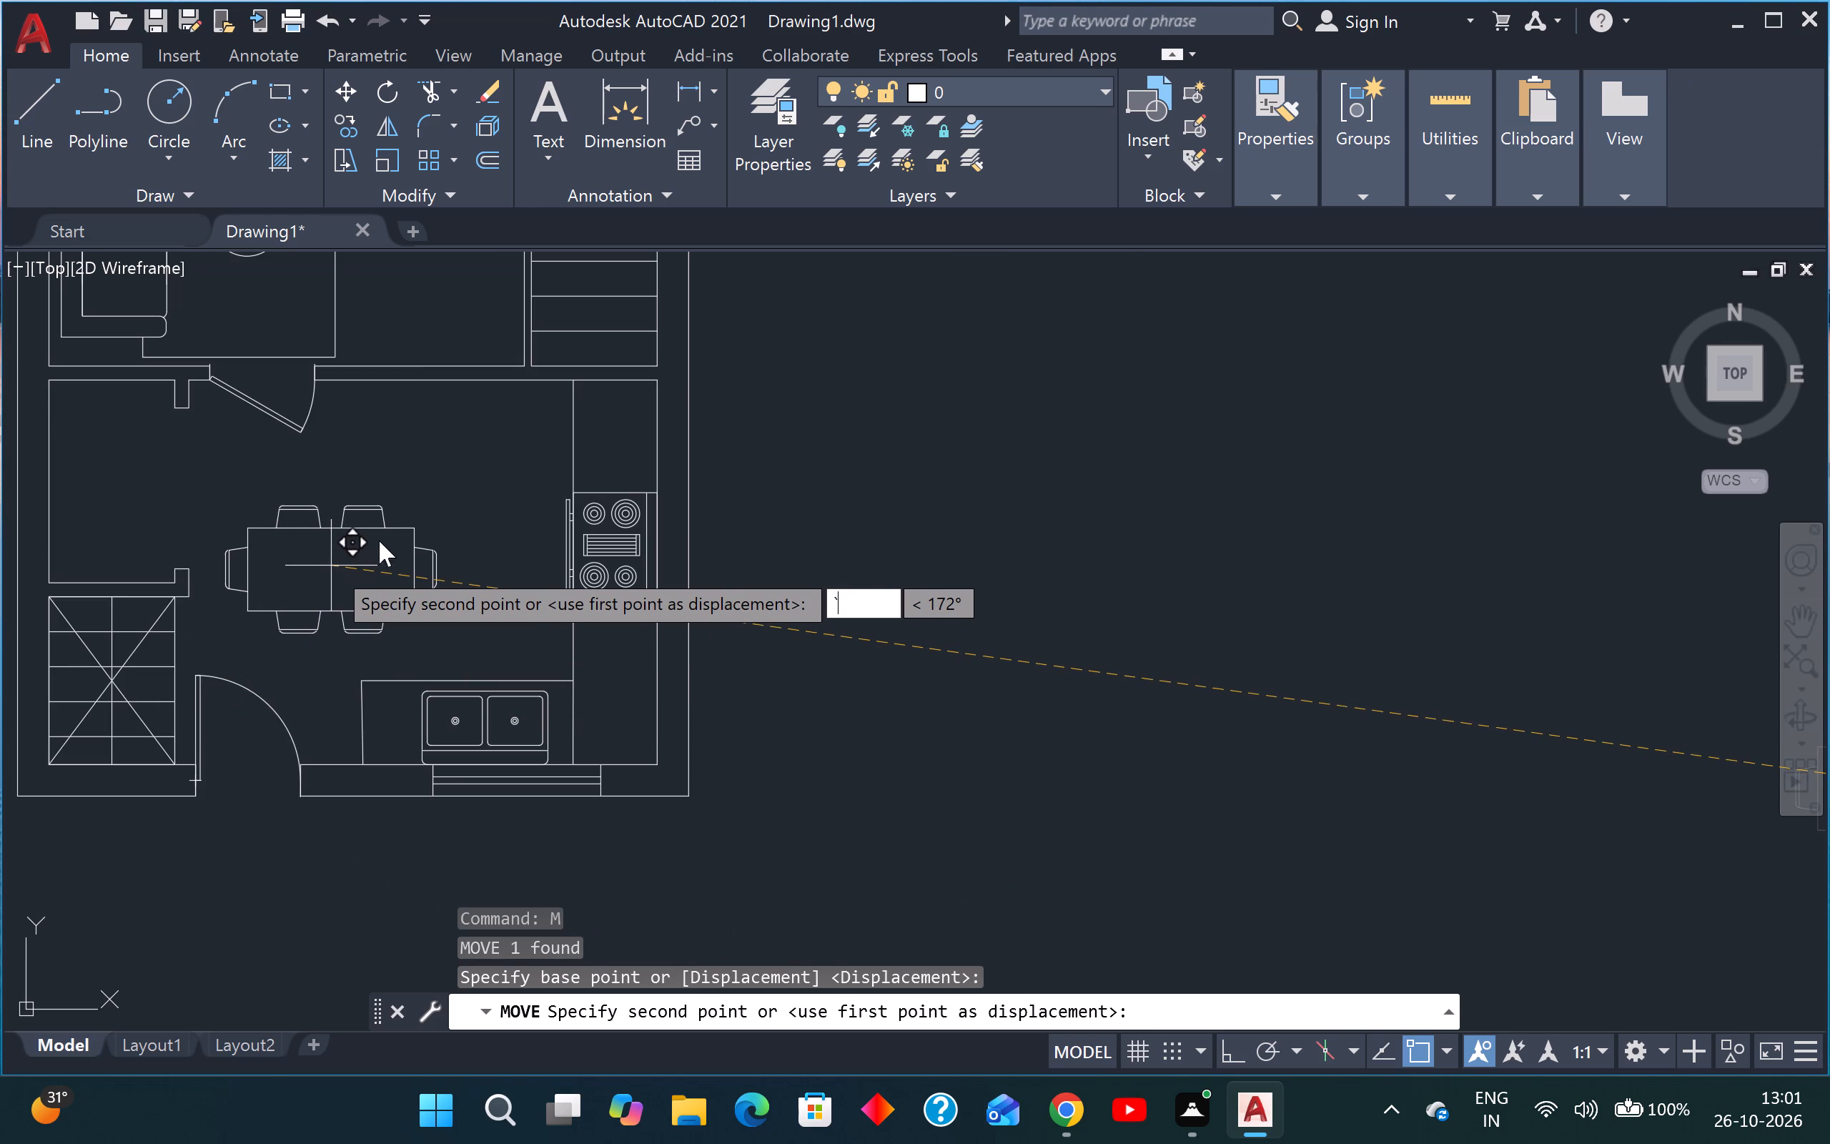
{"action": "left_click", "coordinate": [370, 569]}
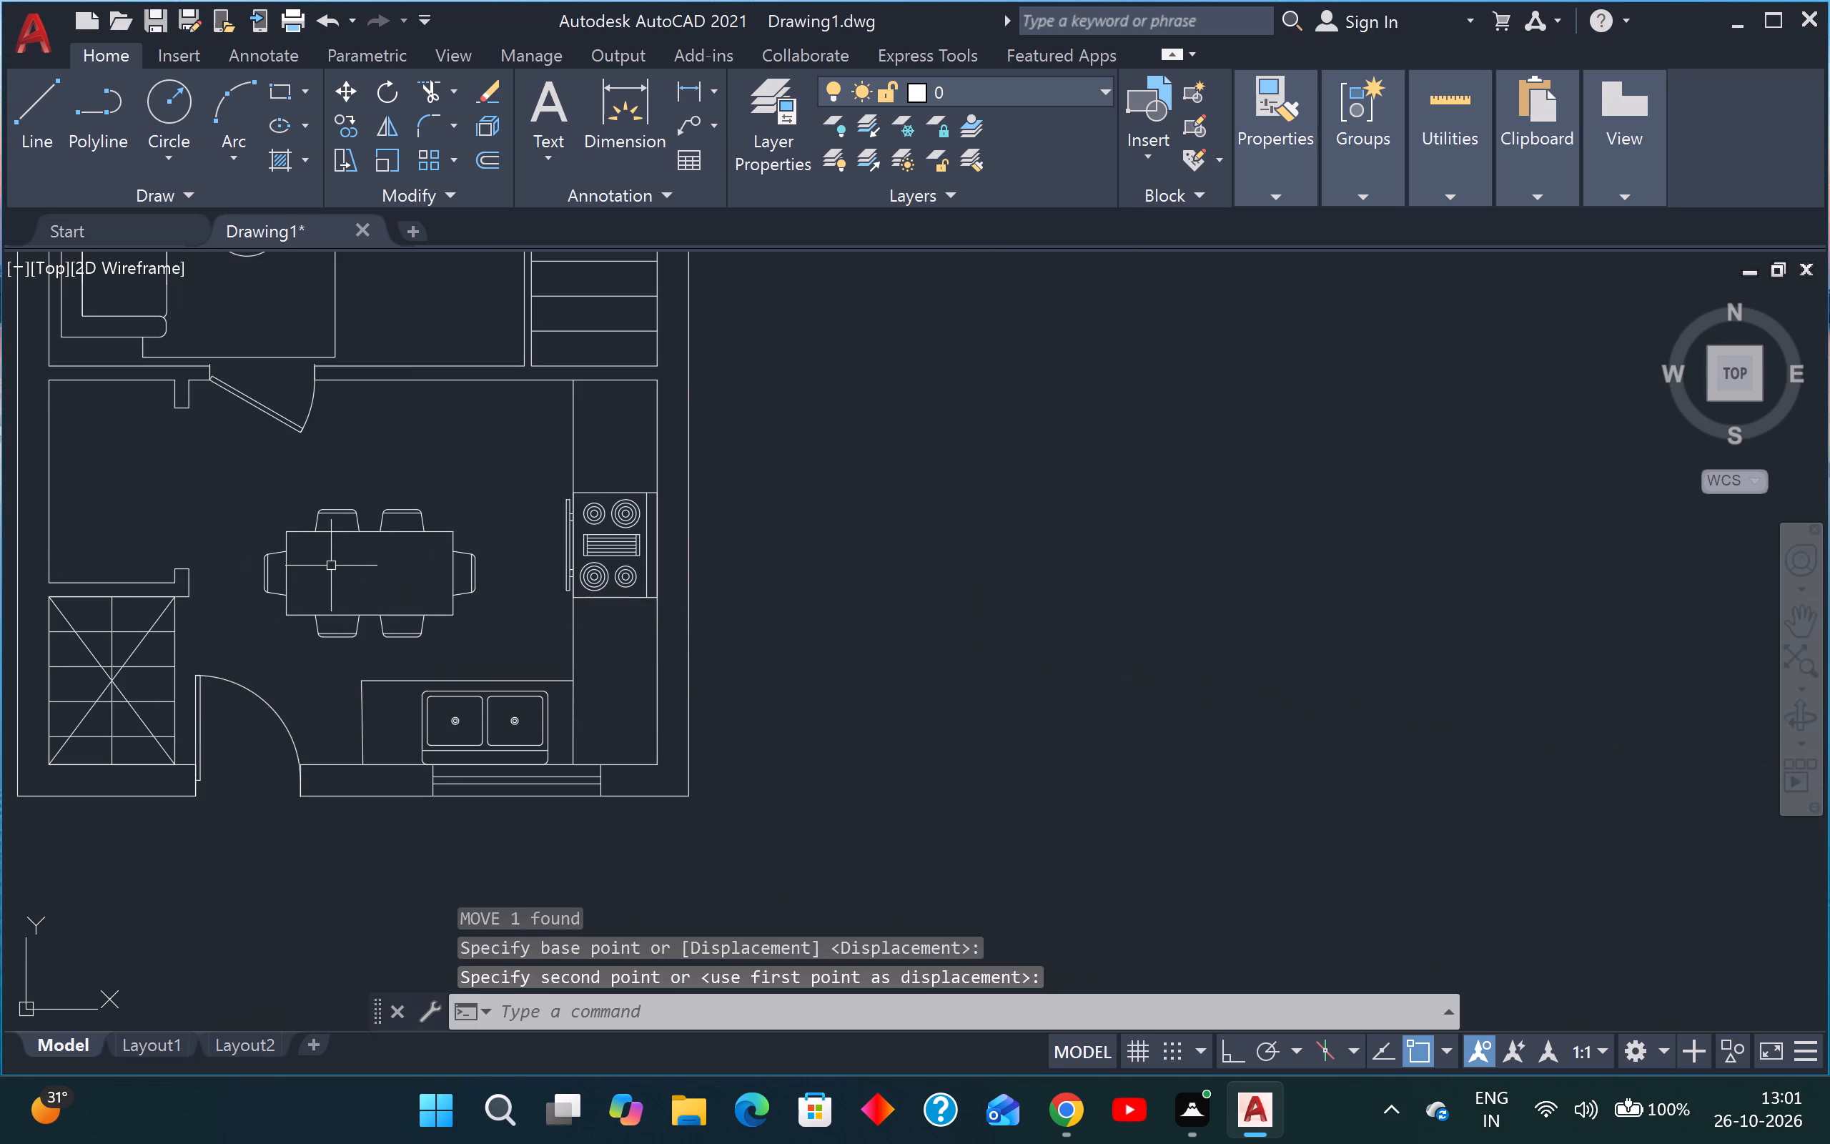
Move the dining set slightly northwest within the kitchen, away from the sink counter and entrance door.
{"action": "left_click_drag", "start_coordinate": [470, 493], "coordinate": [444, 508]}
{"action": "left_click", "coordinate": [352, 581]}
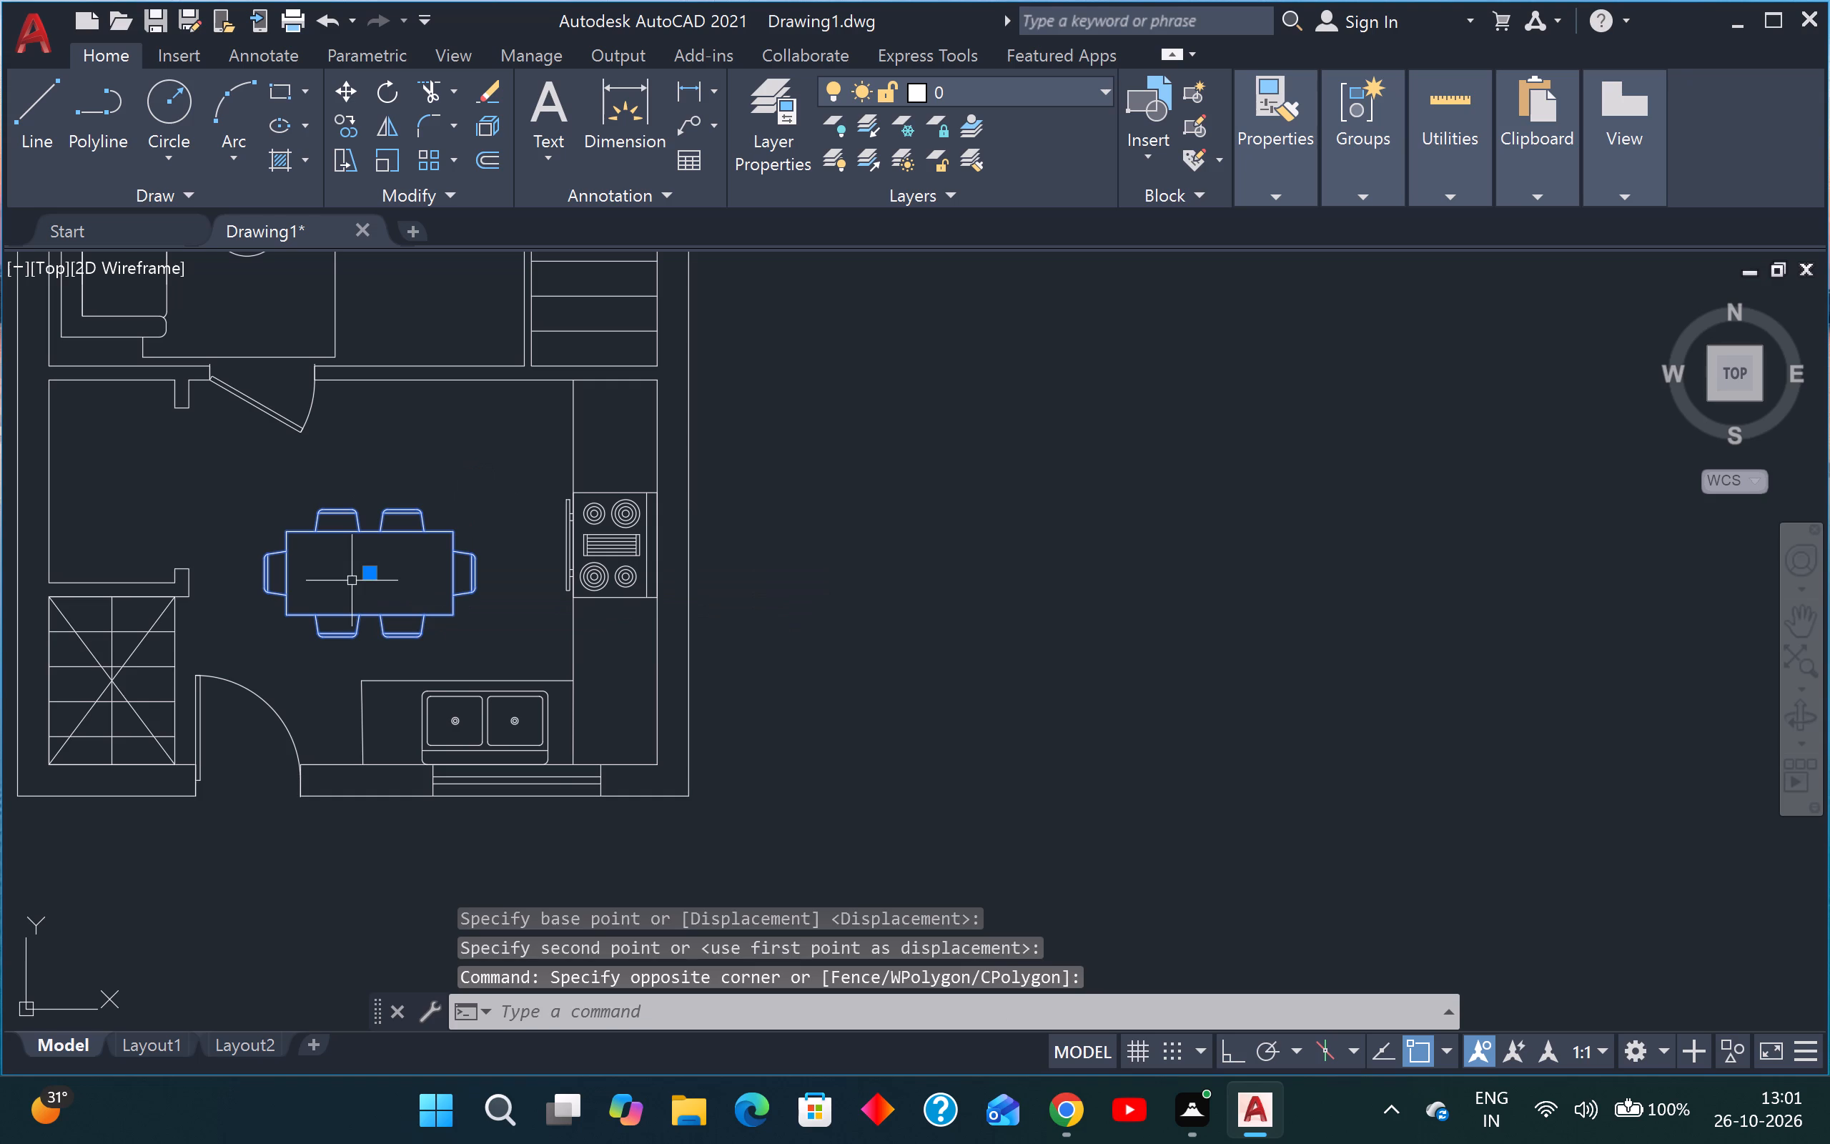
{"action": "key", "text": "m"}
{"action": "key", "text": "space"}
{"action": "left_click", "coordinate": [368, 569]}
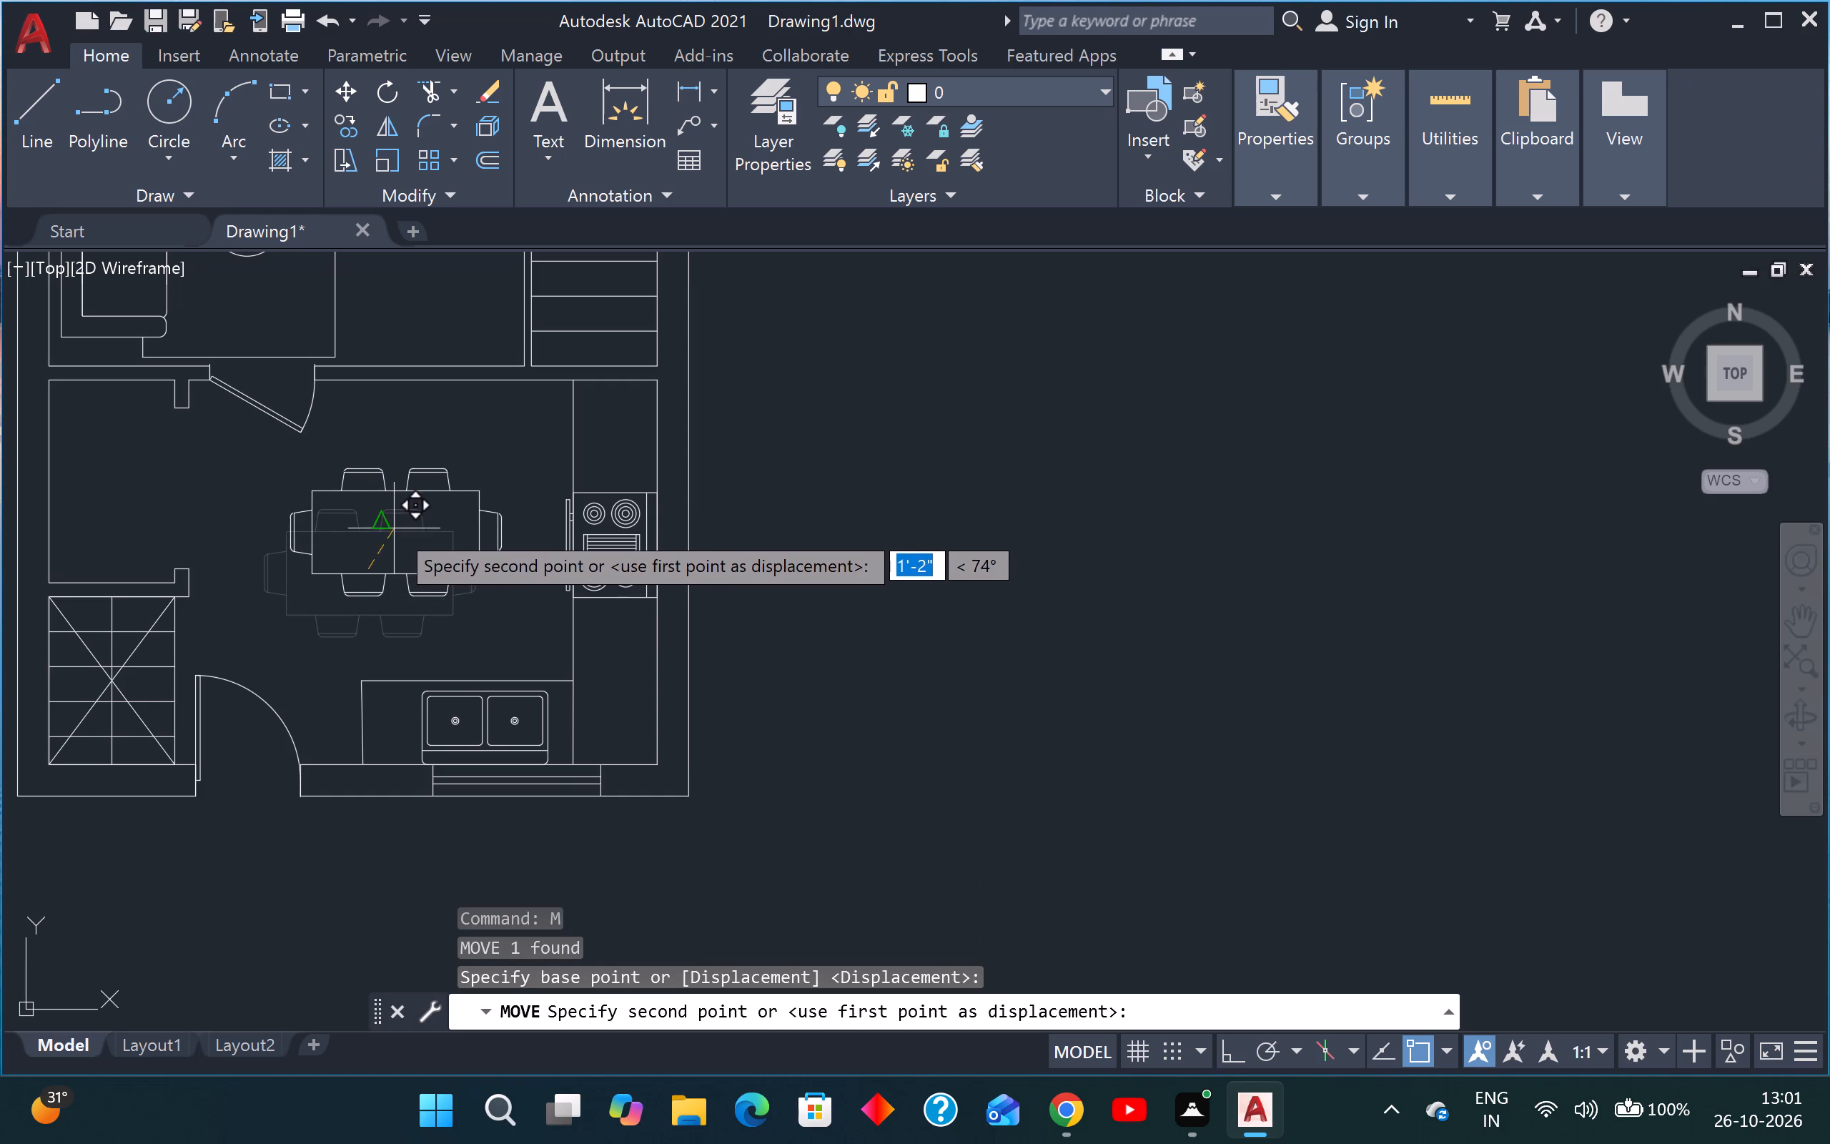
{"action": "left_click", "coordinate": [348, 528]}
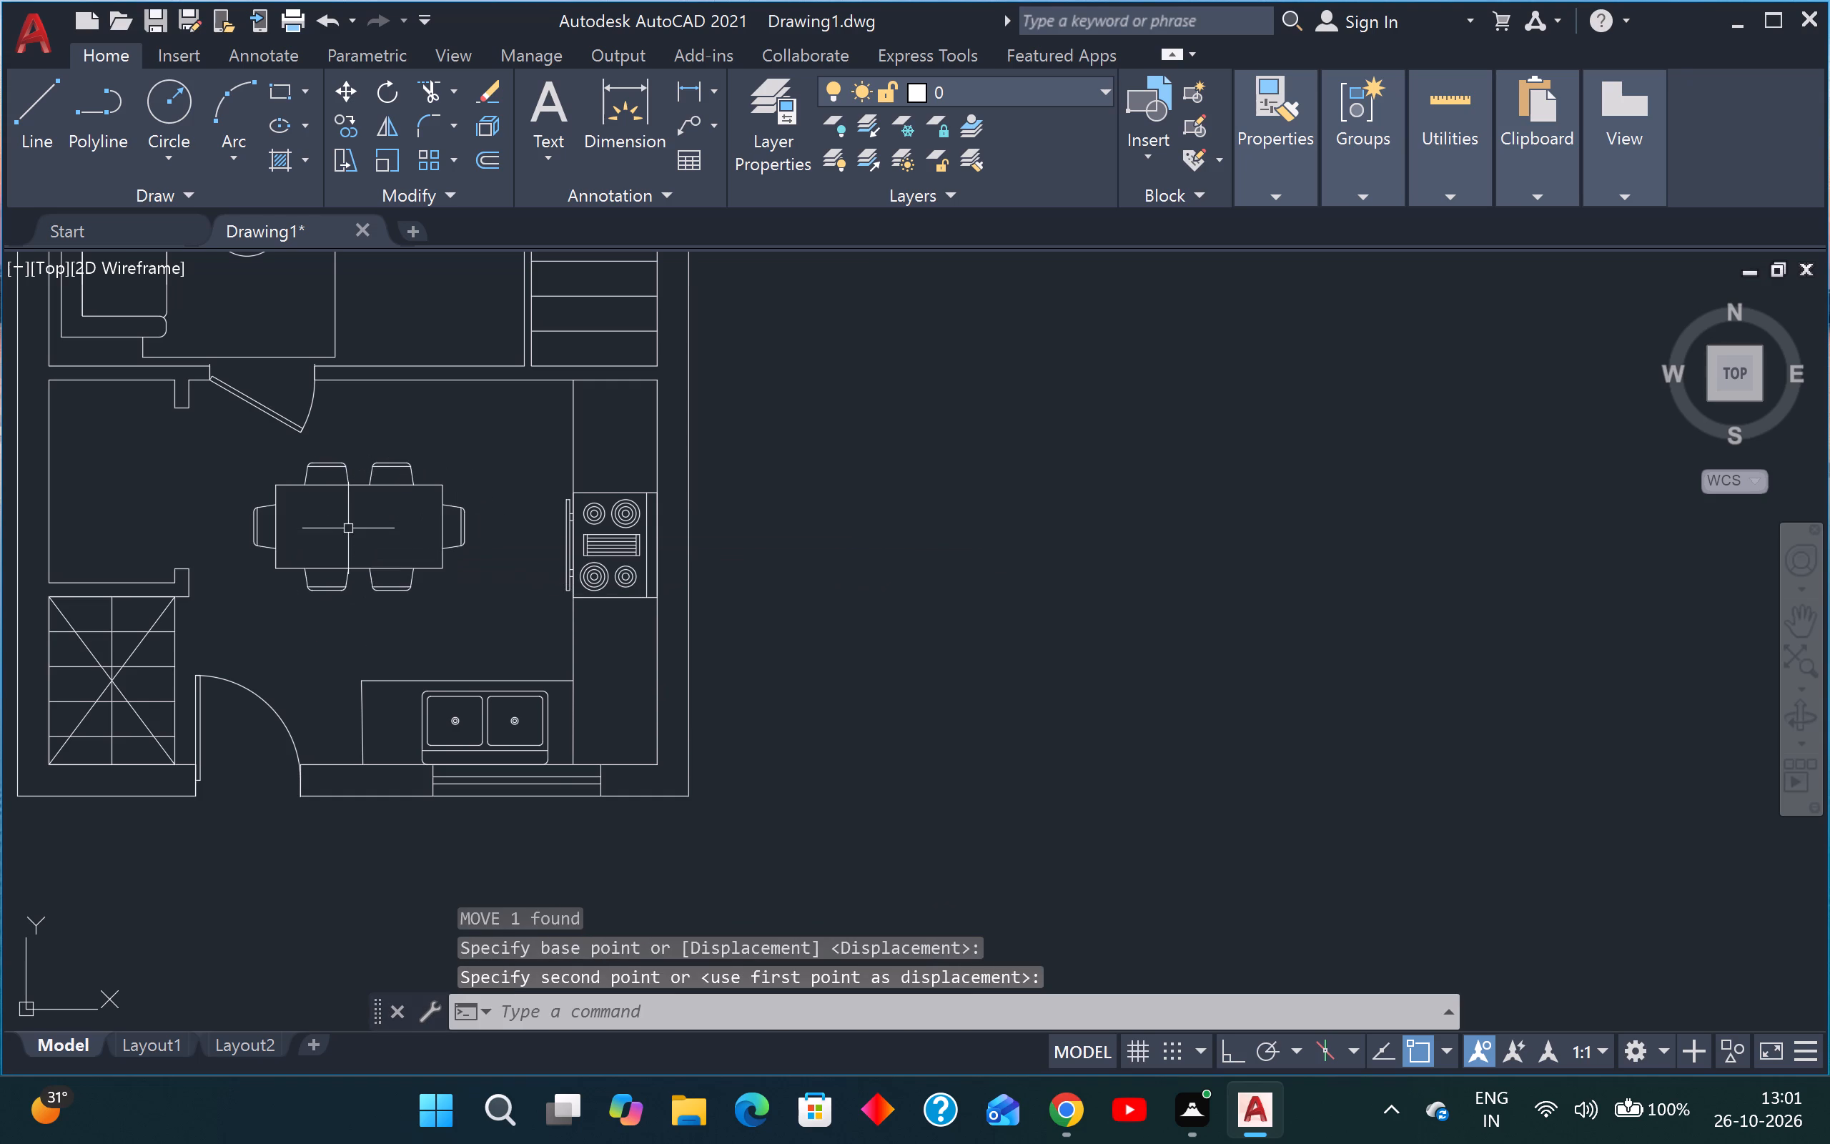
{"action": "key", "text": "Escape"}
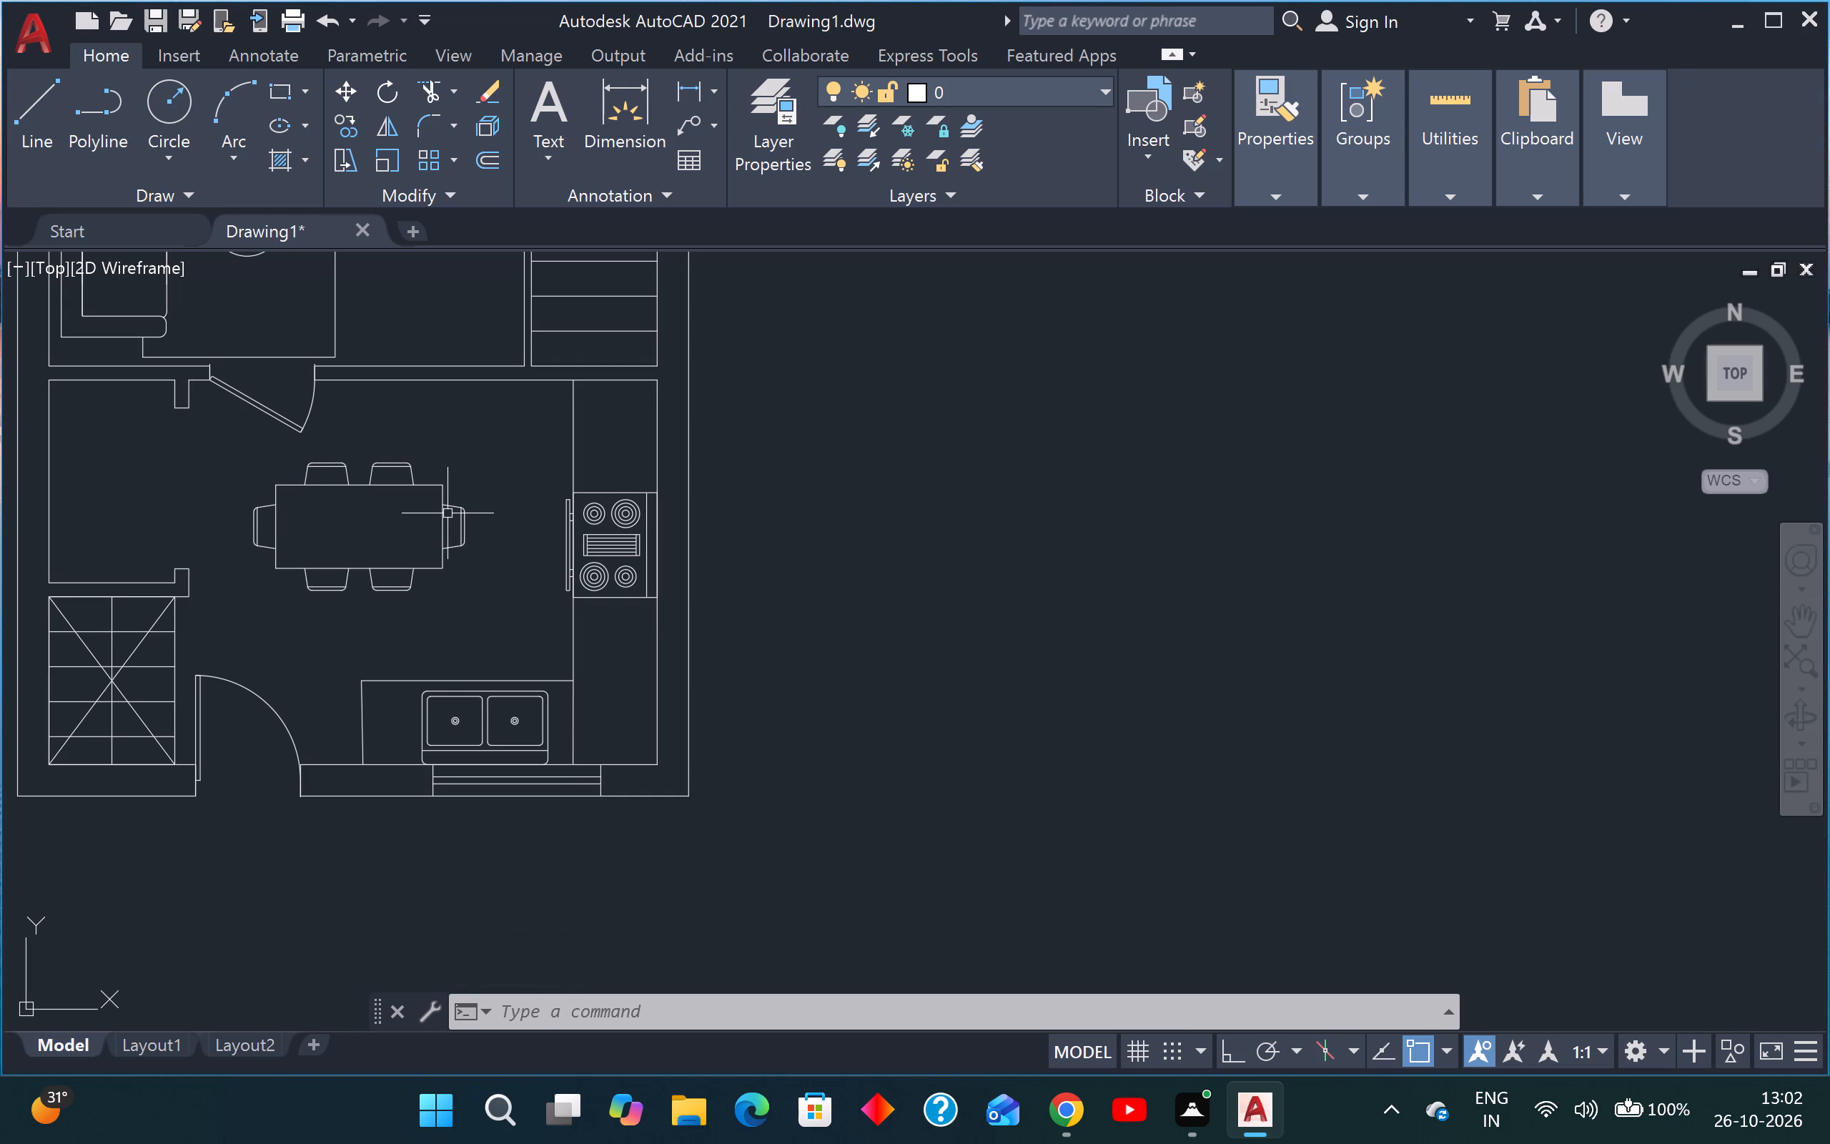
Reopen the kitchen's dining set block for editing in the Block Editor.
{"action": "left_click_drag", "start_coordinate": [452, 504], "coordinate": [448, 493]}
{"action": "left_click", "coordinate": [446, 488]}
{"action": "double_click", "coordinate": [441, 488]}
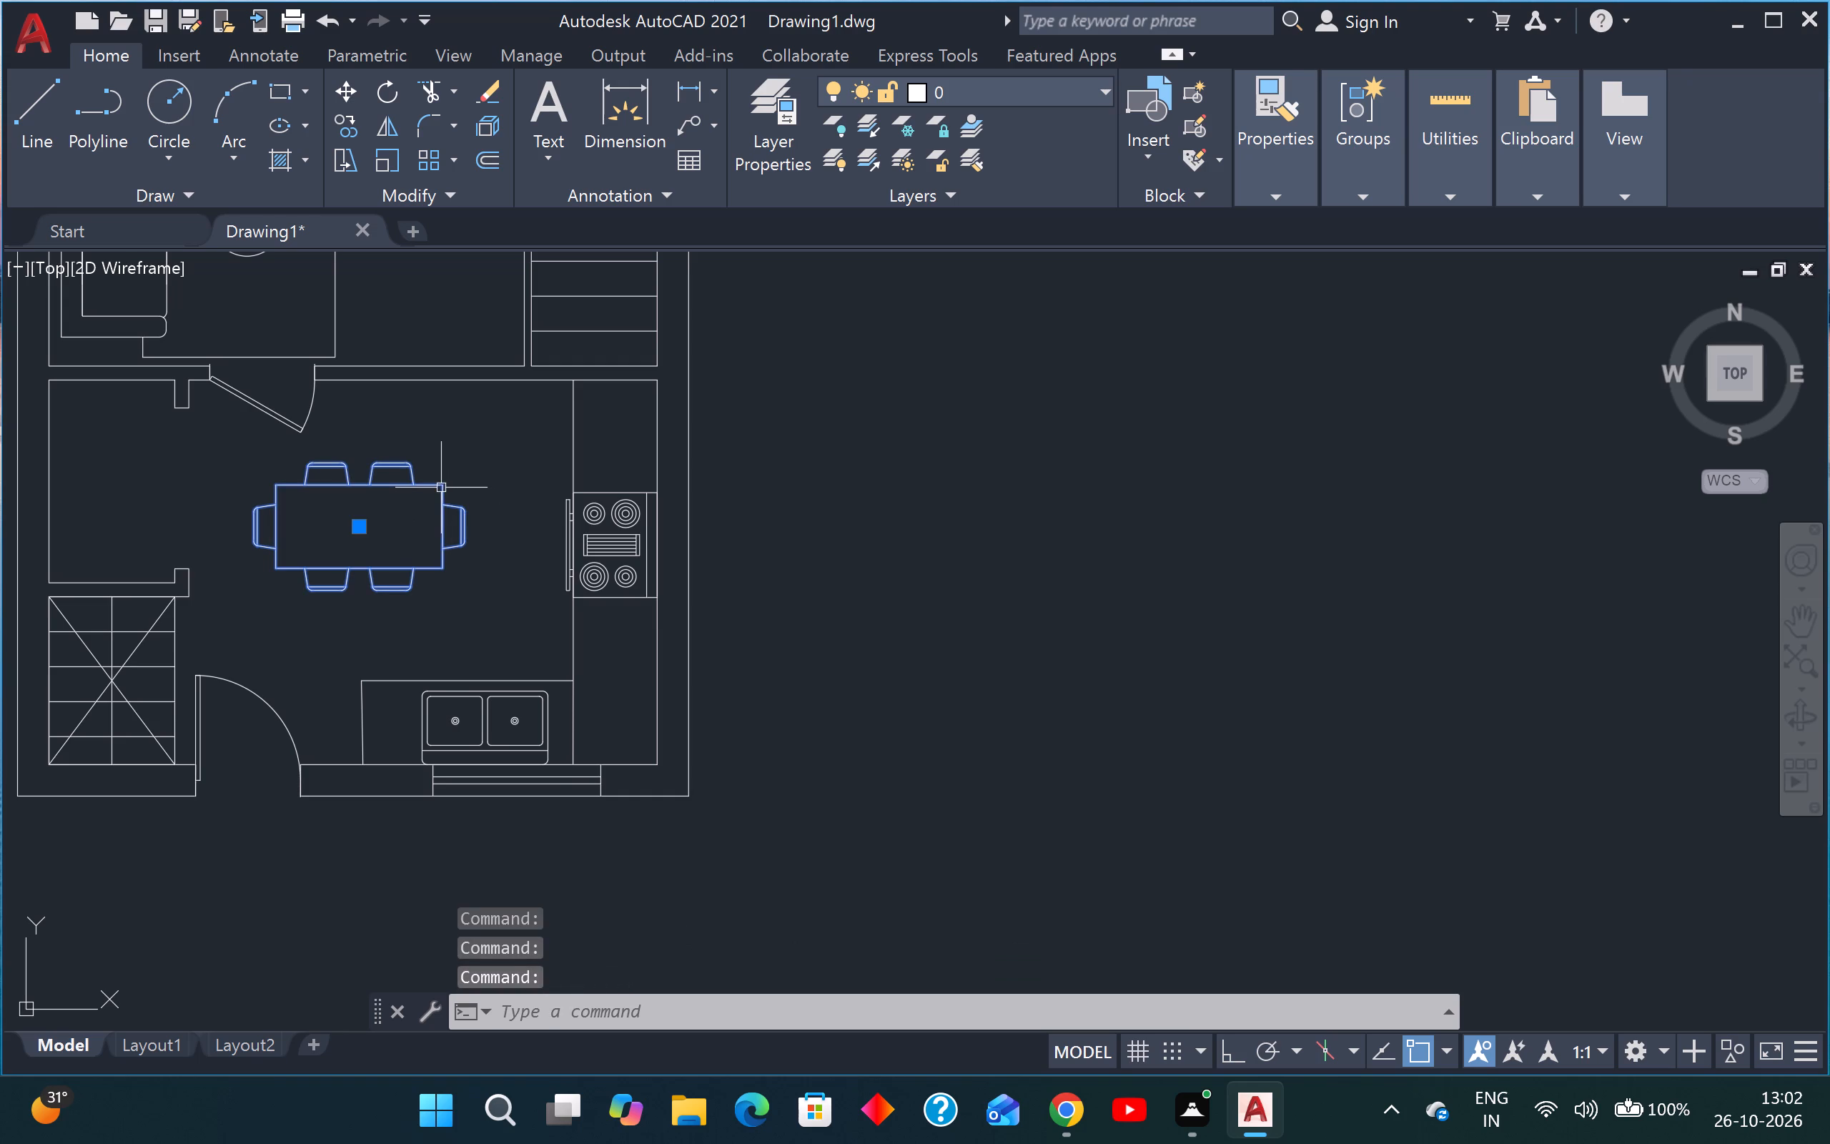
{"action": "left_click", "coordinate": [914, 734]}
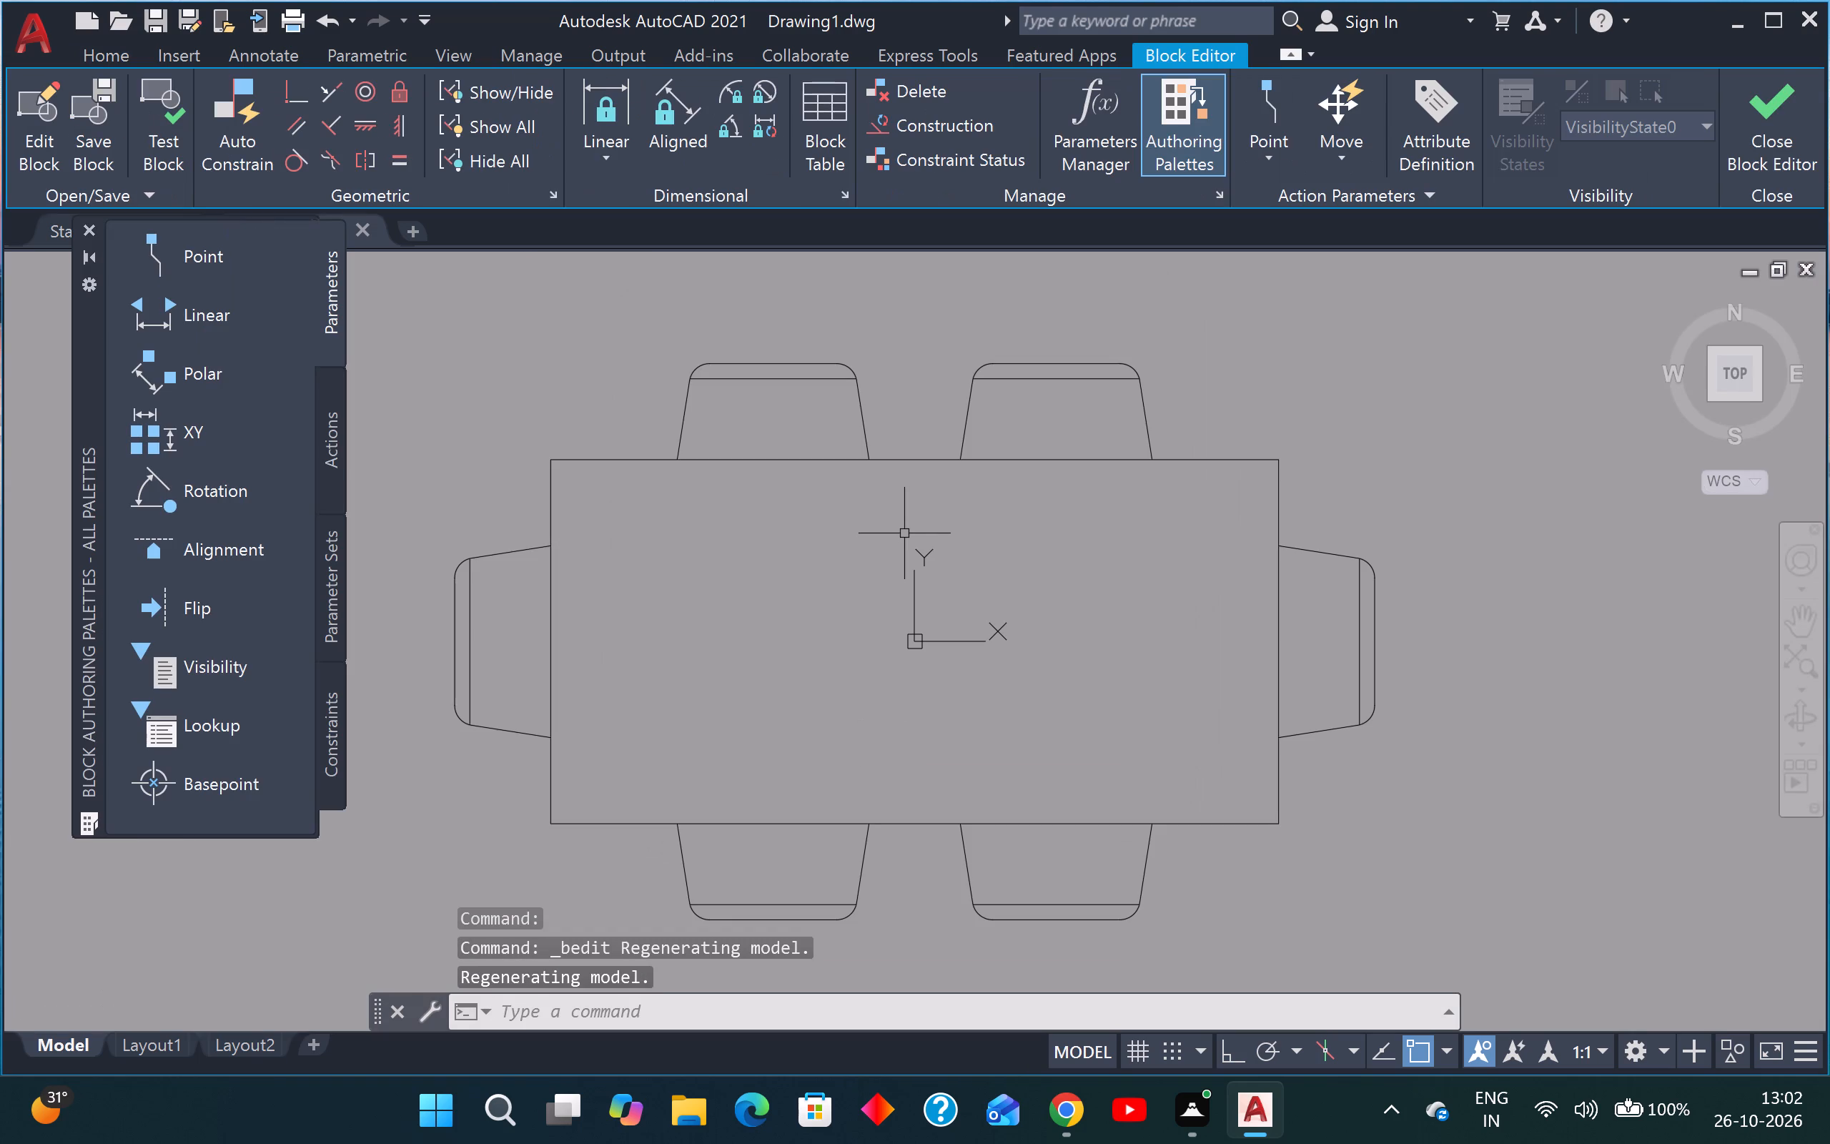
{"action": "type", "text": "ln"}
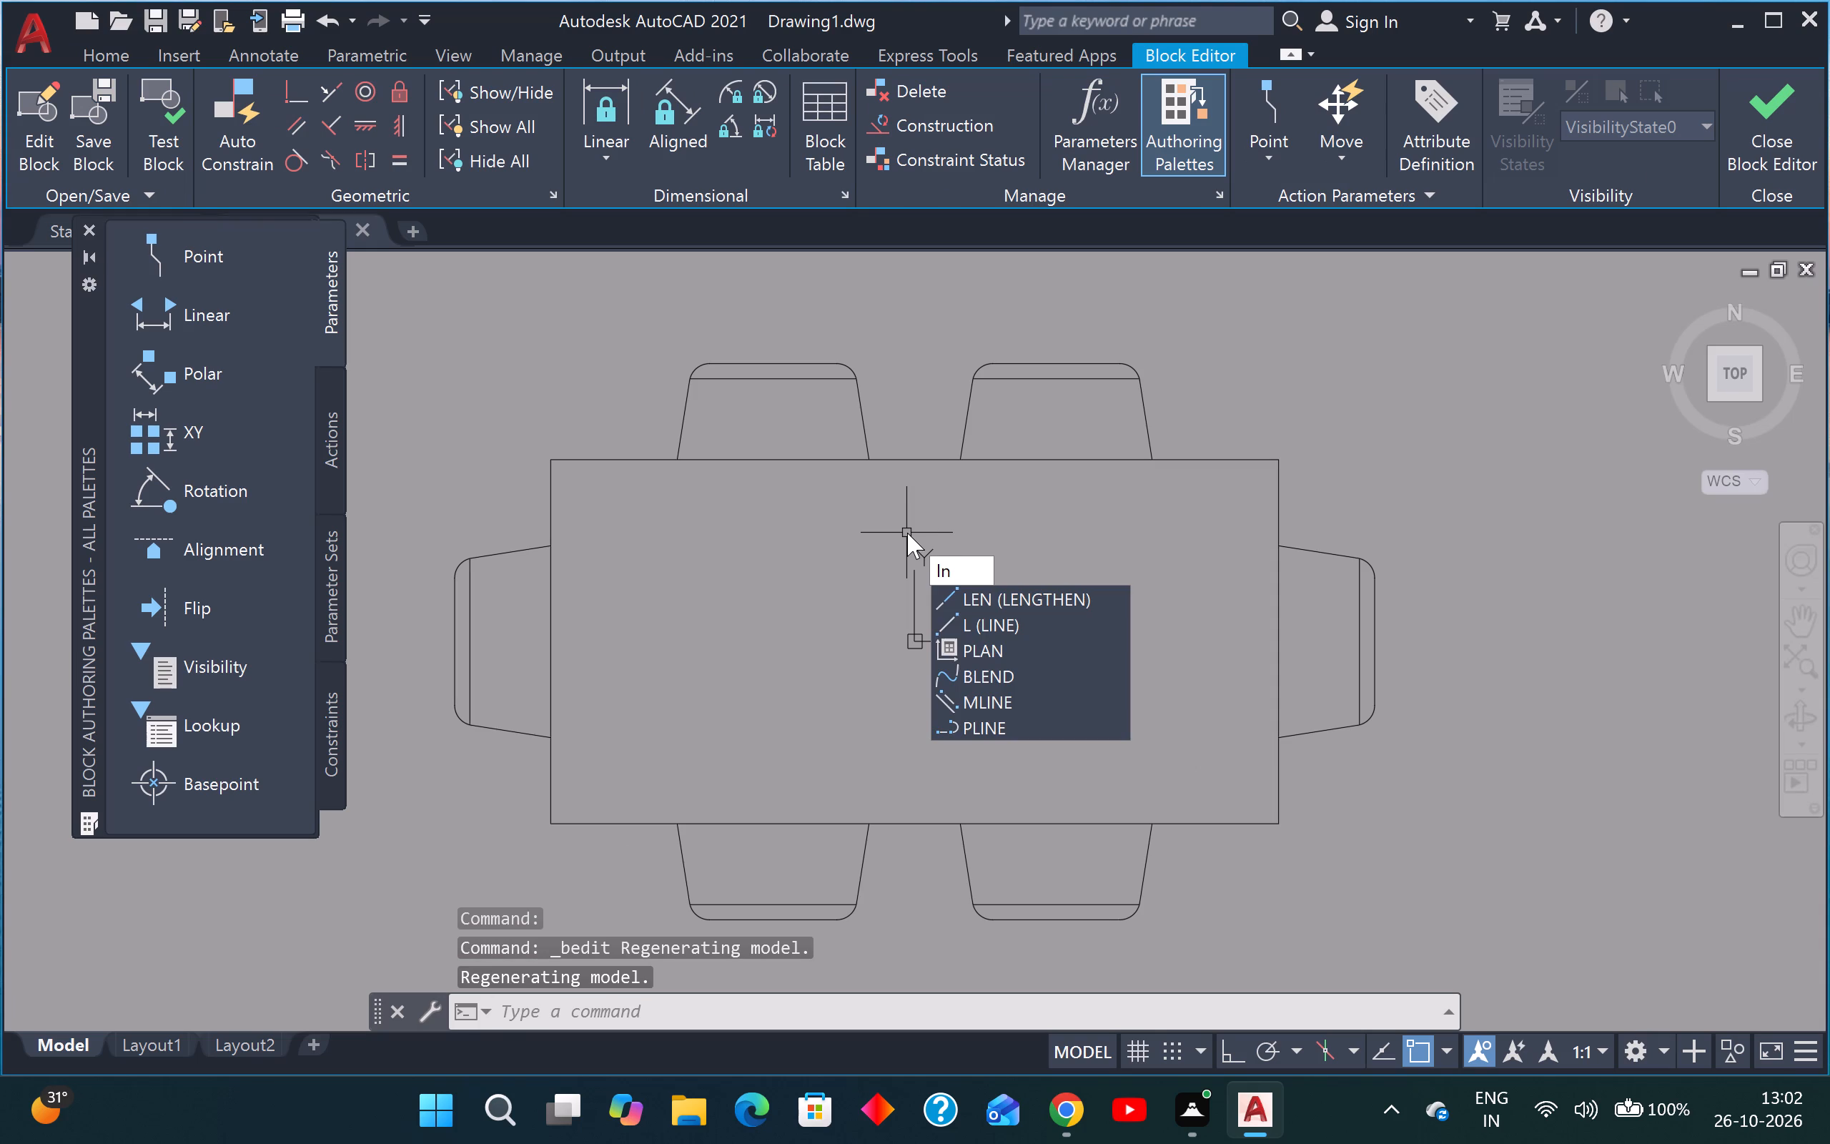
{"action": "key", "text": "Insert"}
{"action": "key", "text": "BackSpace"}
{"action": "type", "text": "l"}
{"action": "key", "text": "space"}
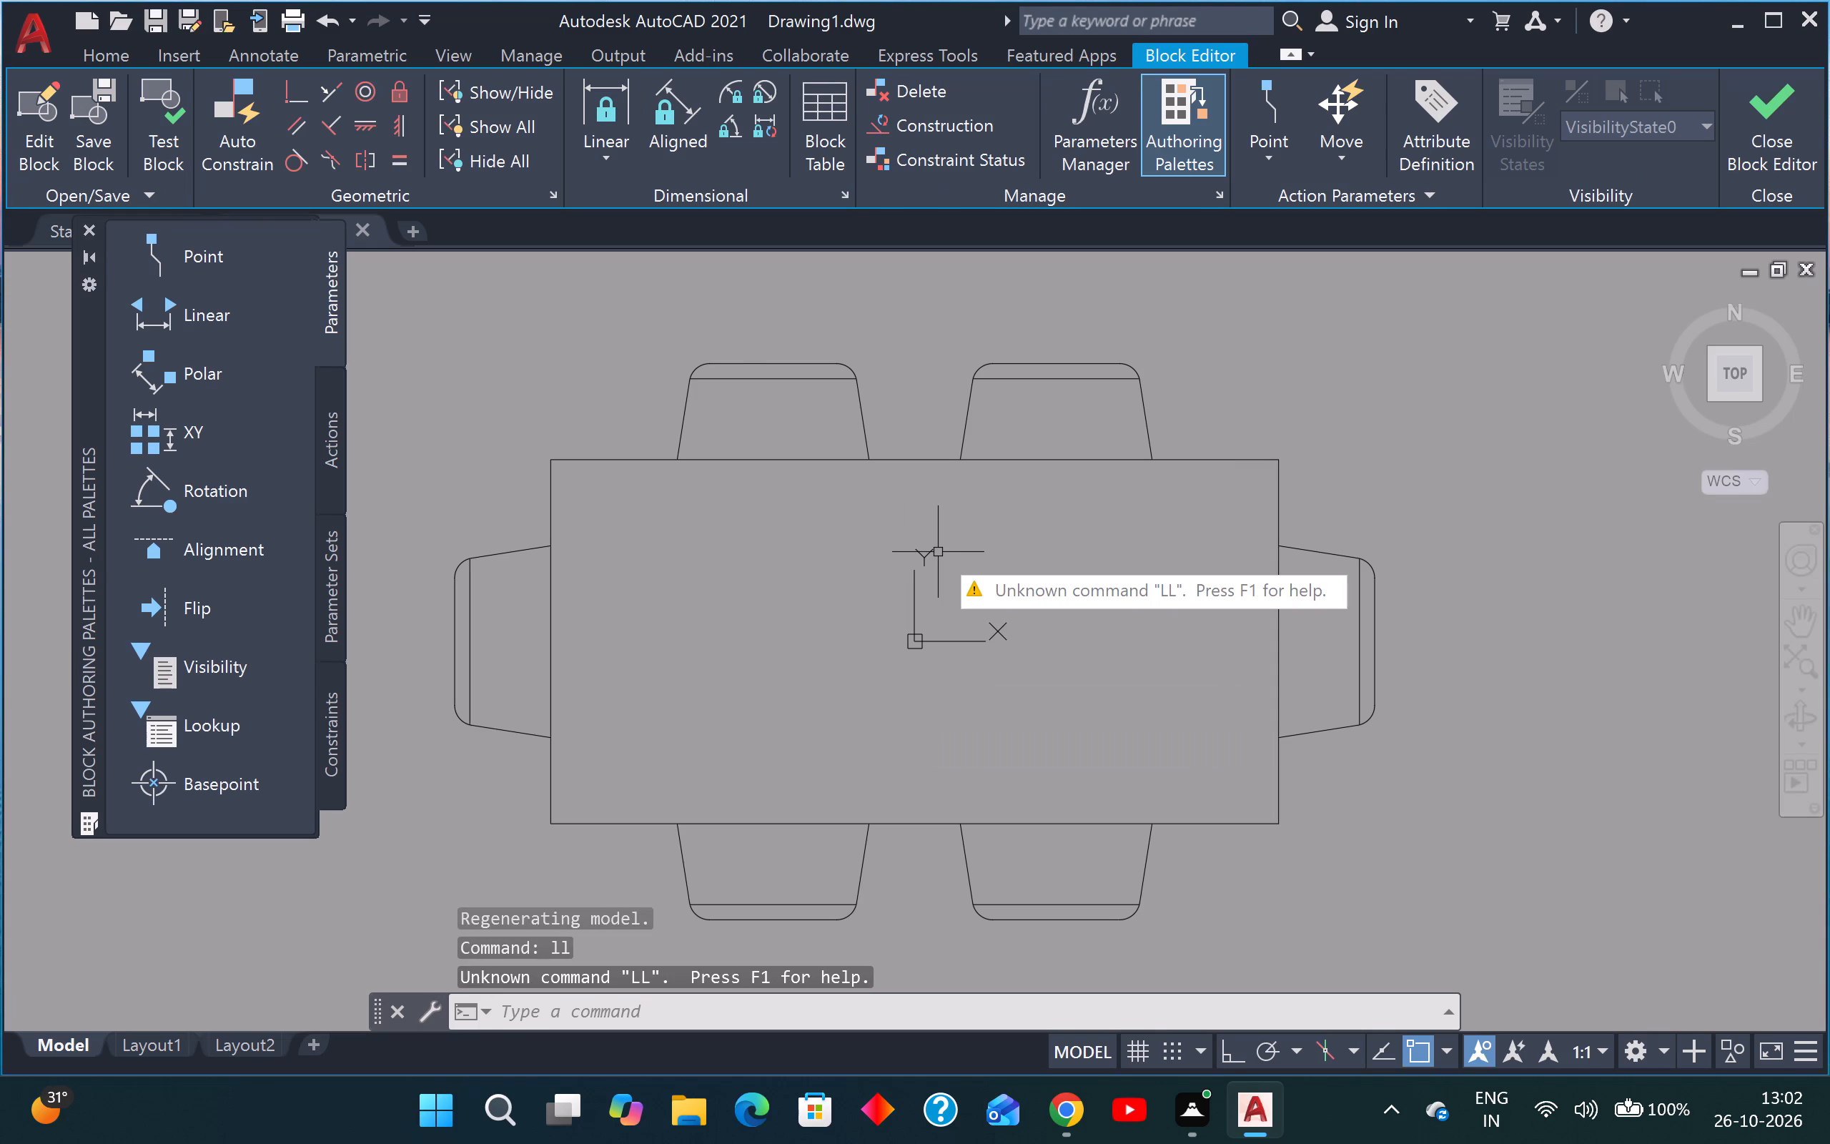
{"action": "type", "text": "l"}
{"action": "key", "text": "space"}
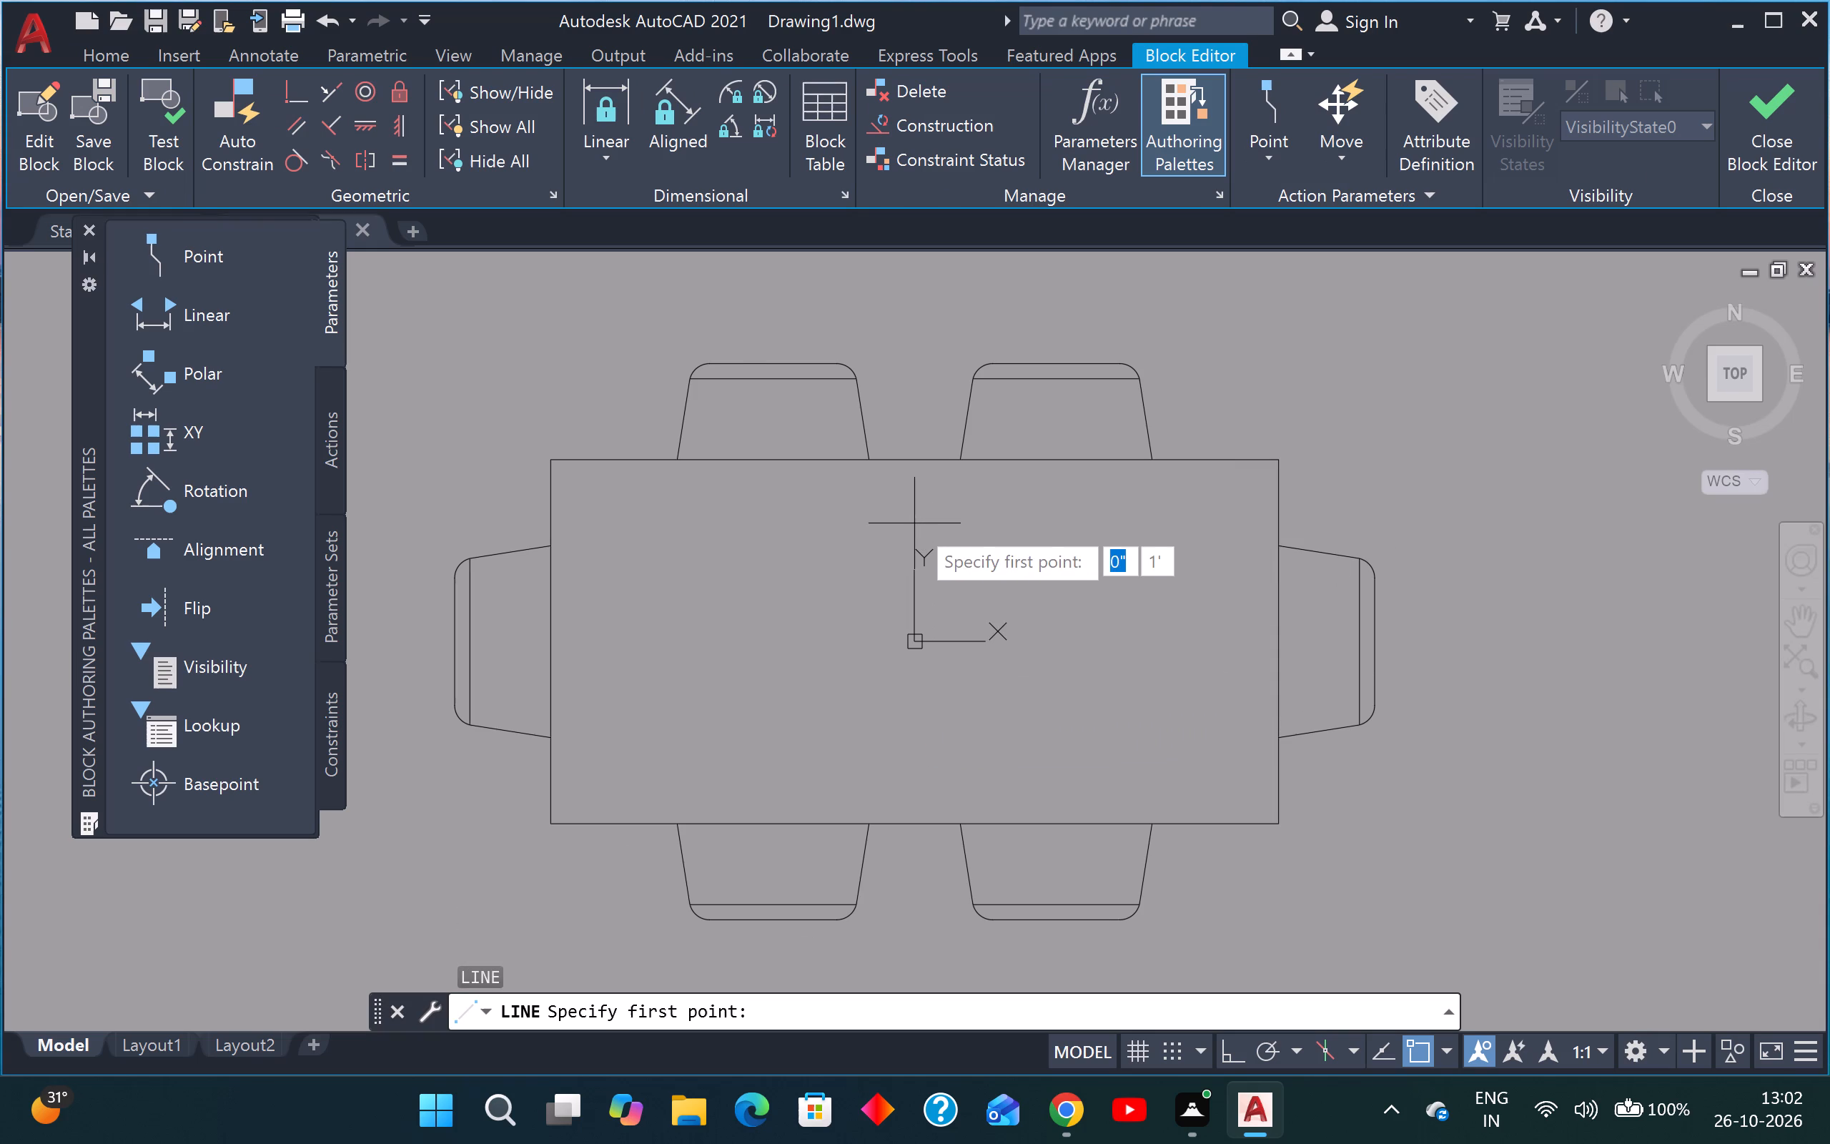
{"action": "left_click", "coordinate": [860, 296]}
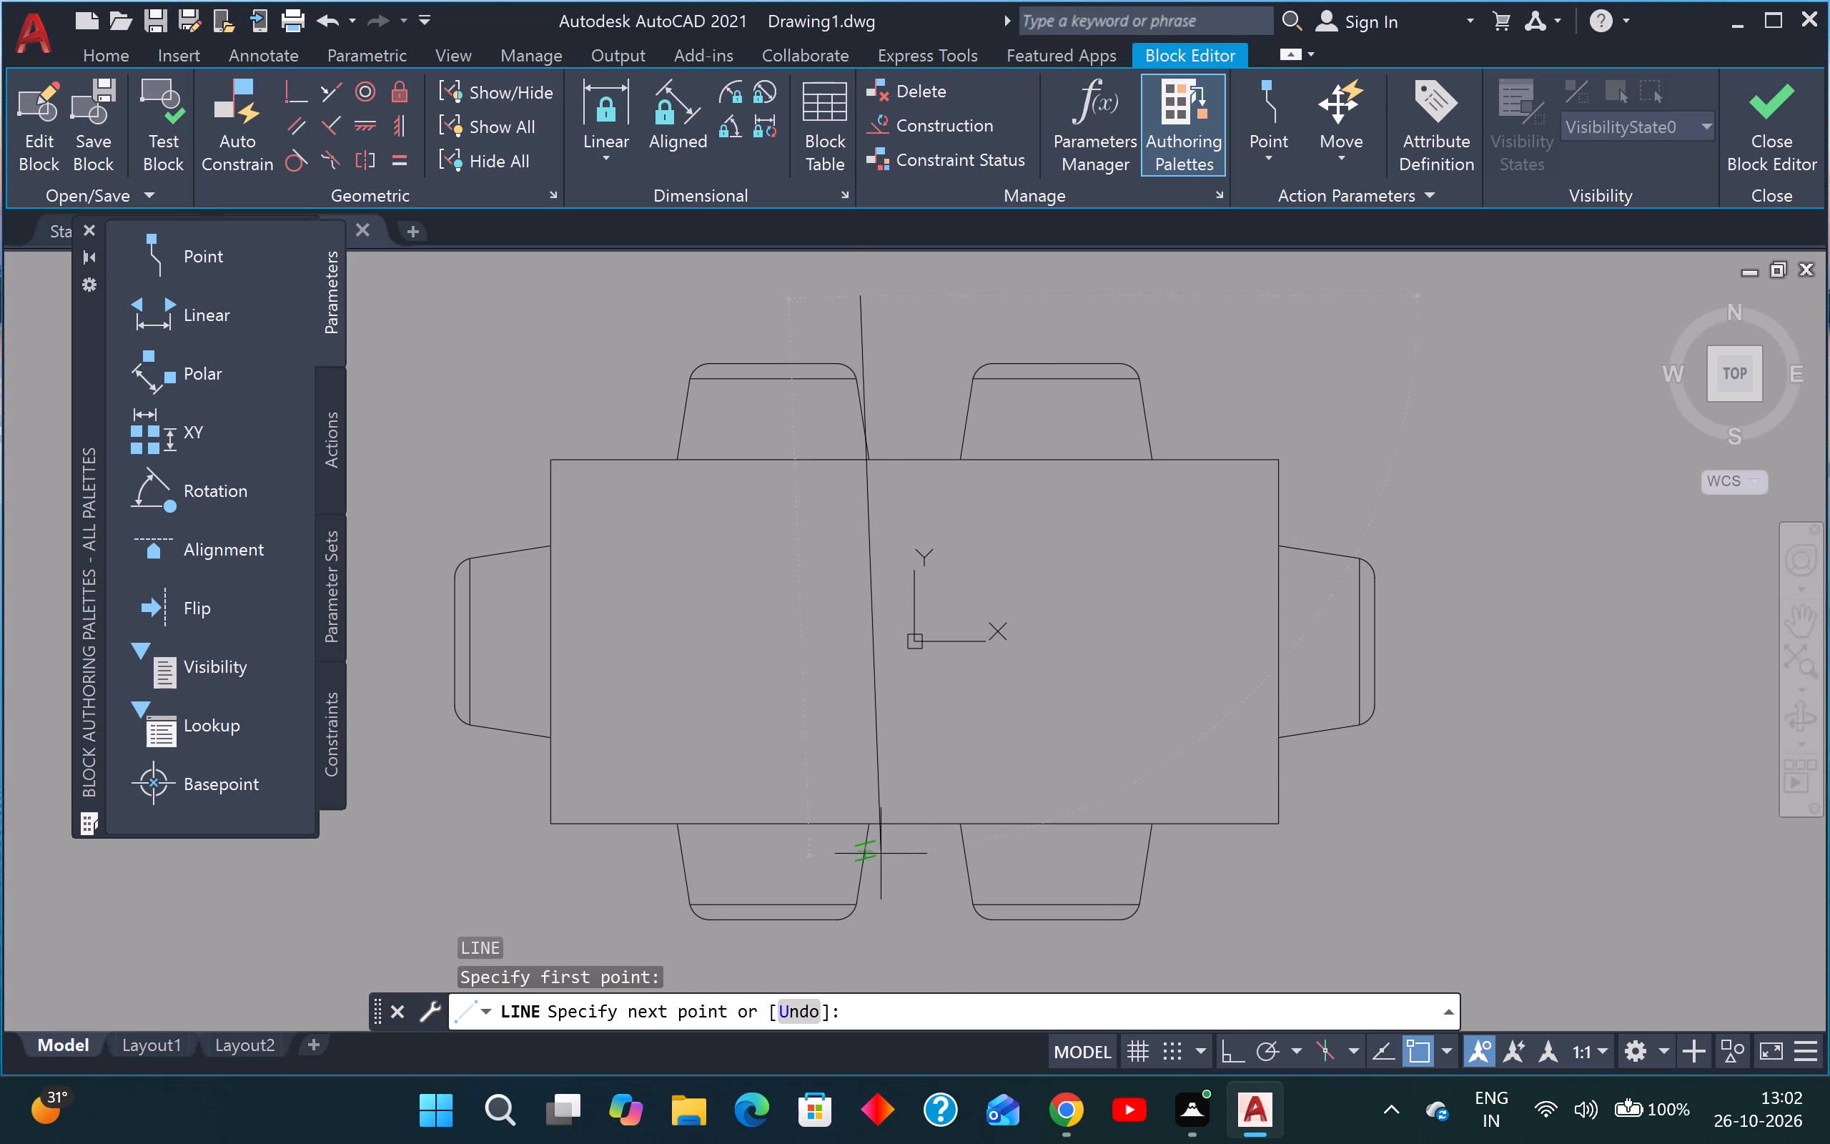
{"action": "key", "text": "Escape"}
Draw a vertical line with Ortho on across the tabletop, just west of its centre, extending past both long edges between the chairs.
{"action": "key", "text": "space"}
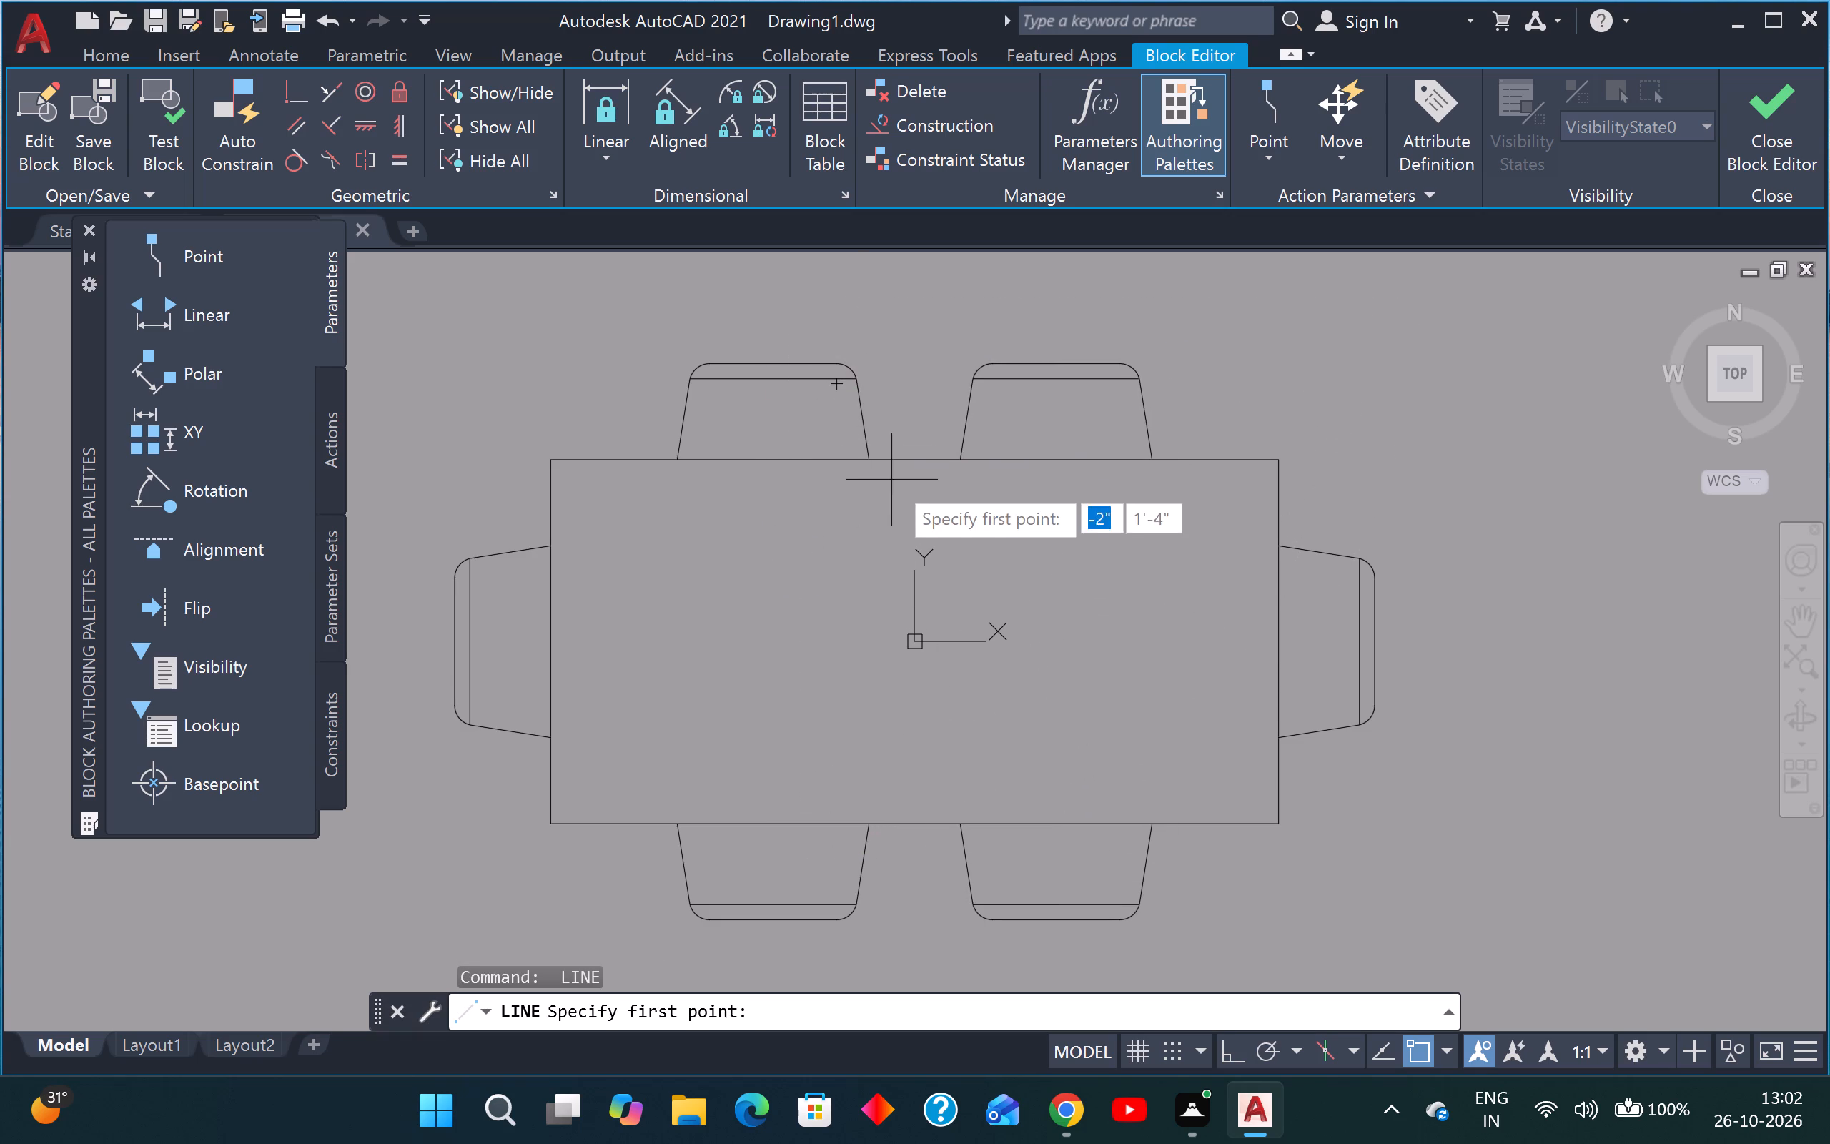
{"action": "scroll", "coordinate": [879, 419], "scroll_direction": "up", "scroll_amount": 2}
{"action": "left_click", "coordinate": [864, 381]}
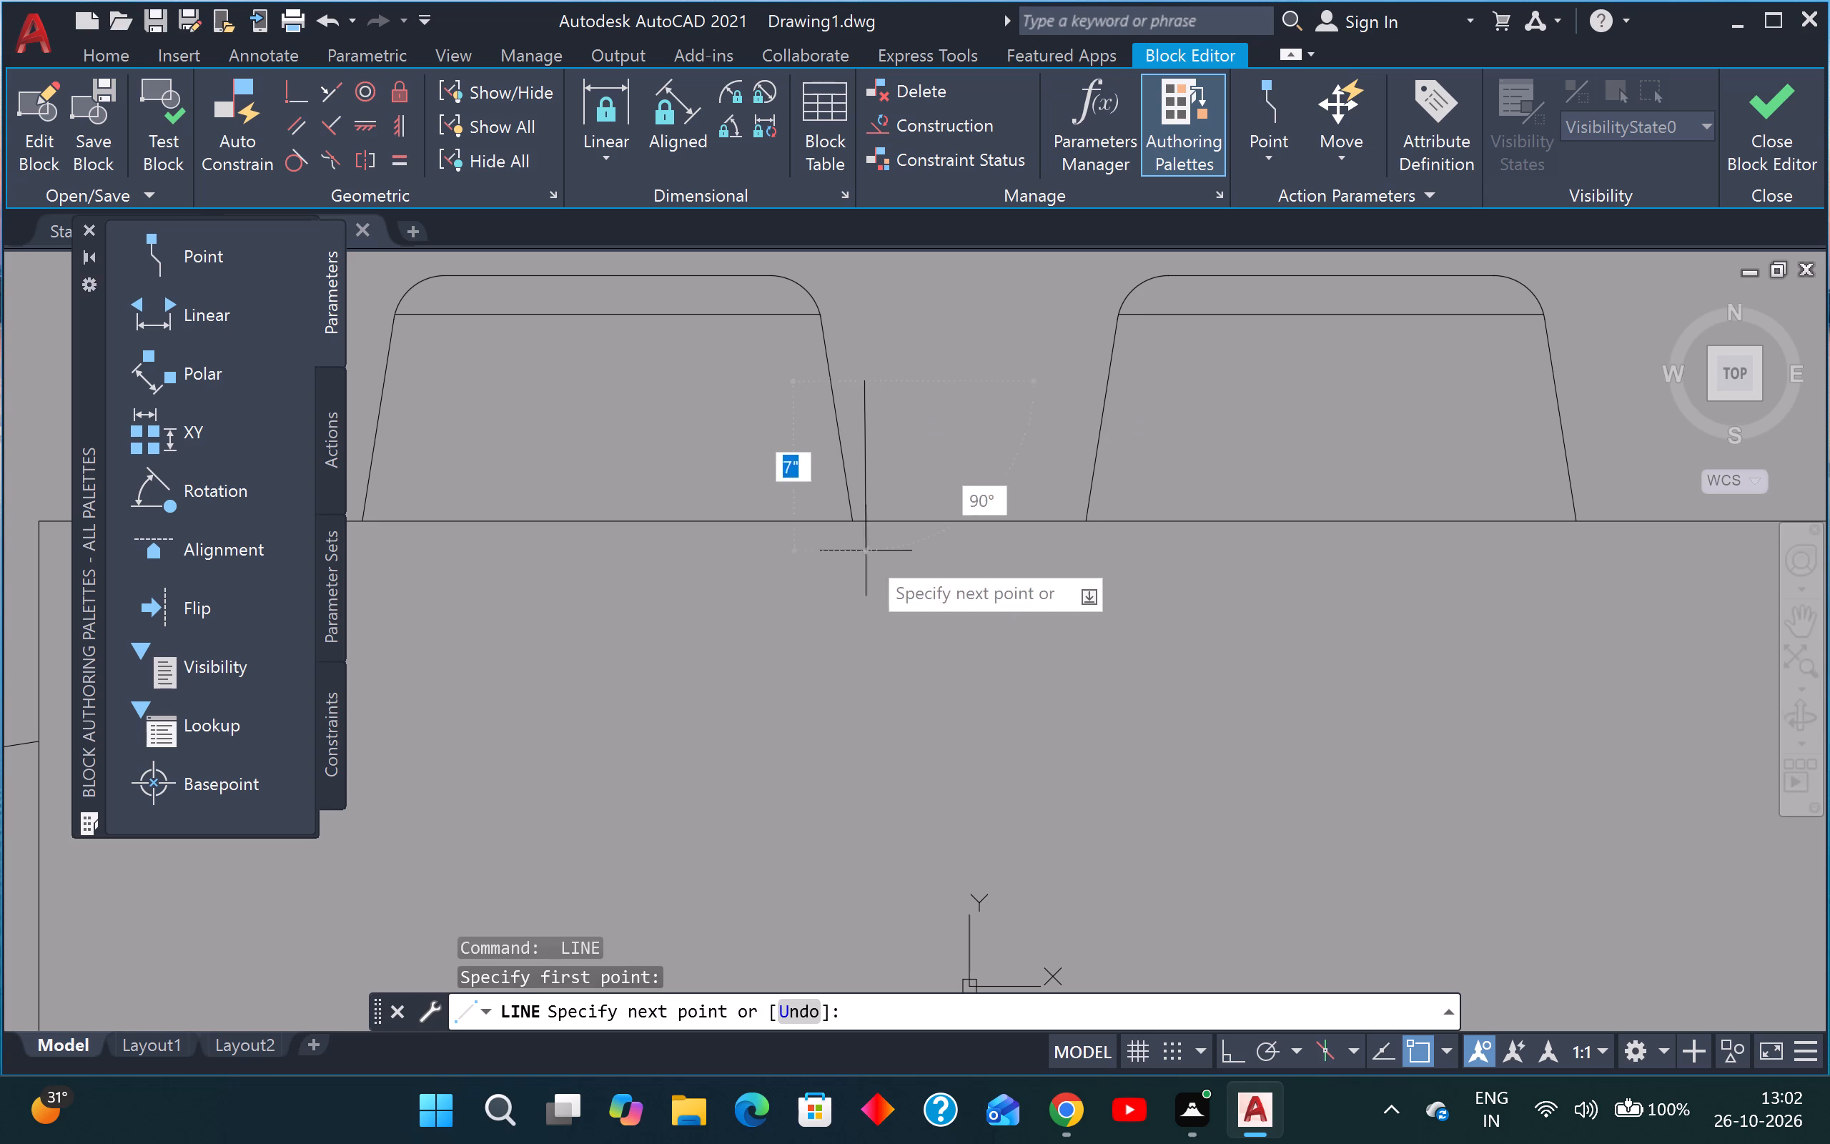
{"action": "scroll", "coordinate": [872, 606], "scroll_direction": "down", "scroll_amount": 4}
{"action": "key", "text": "F8"}
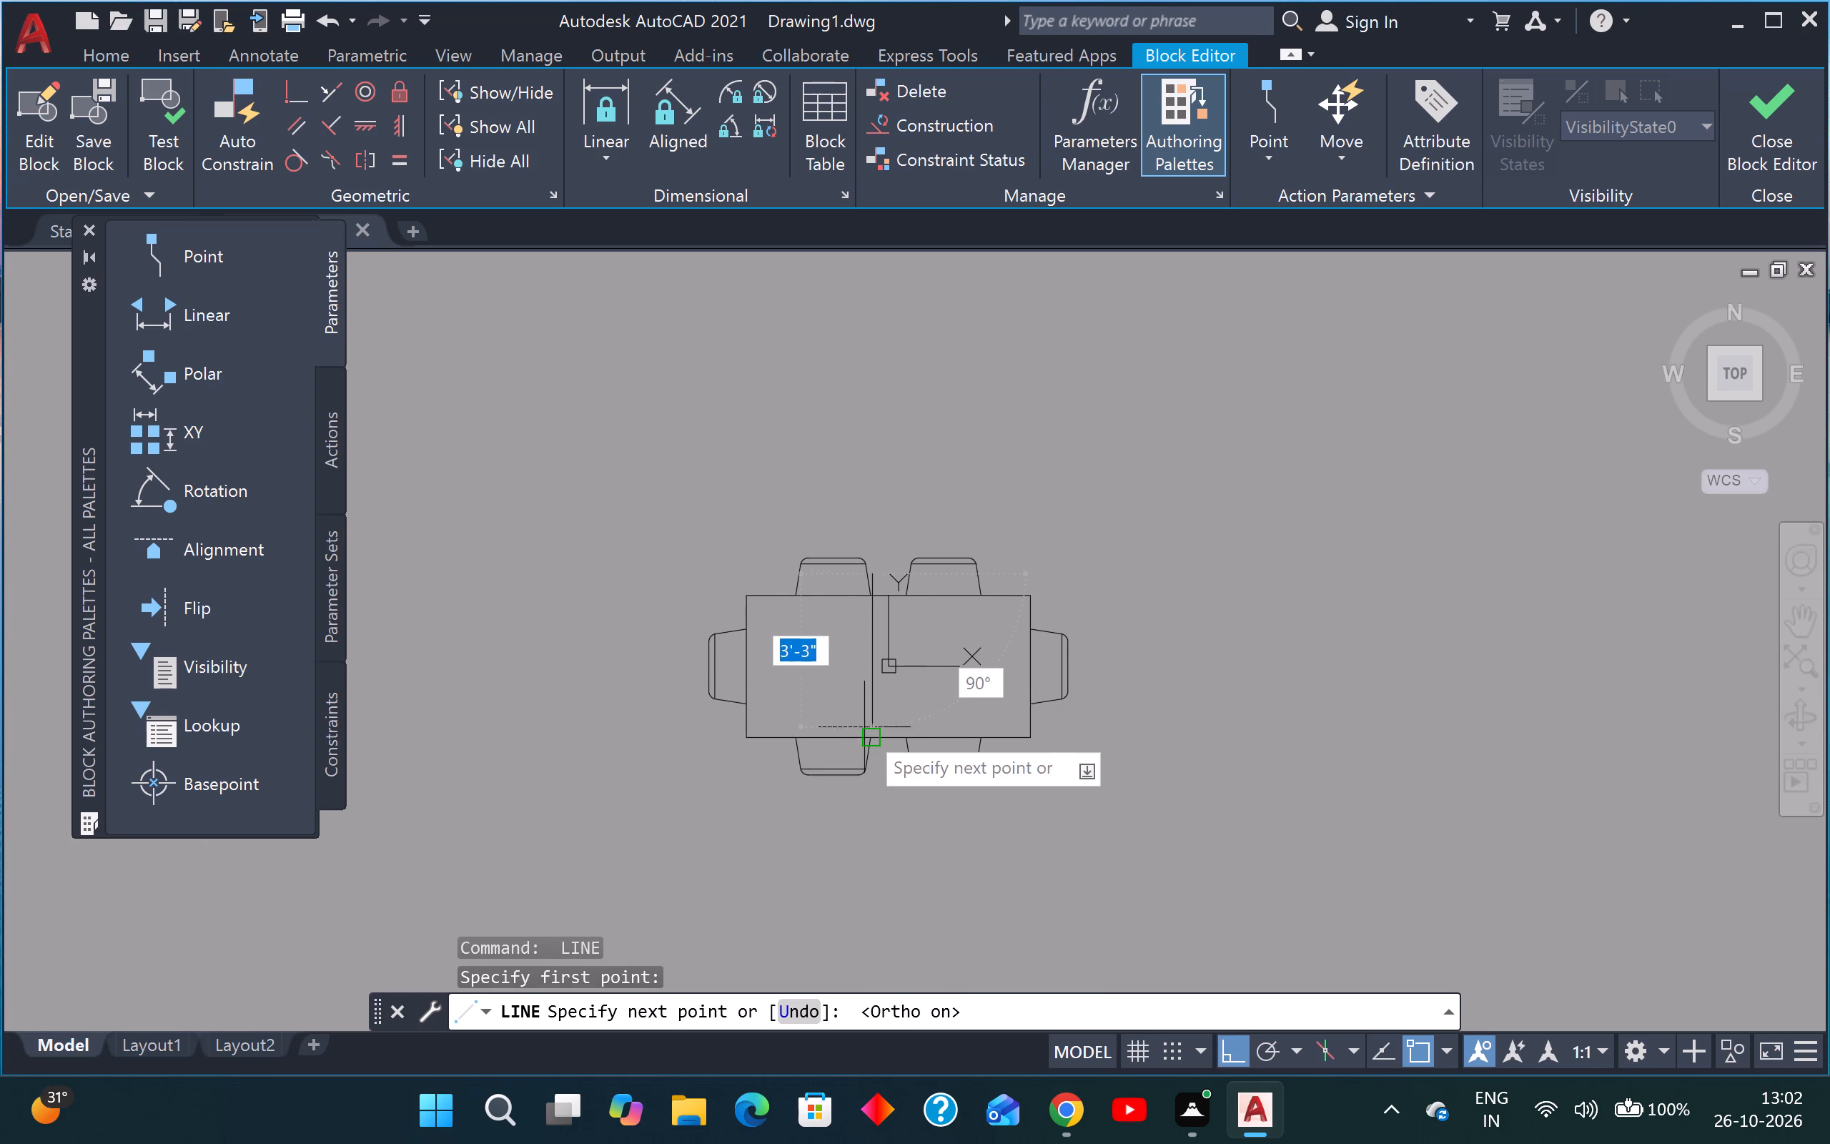
{"action": "left_click", "coordinate": [884, 817]}
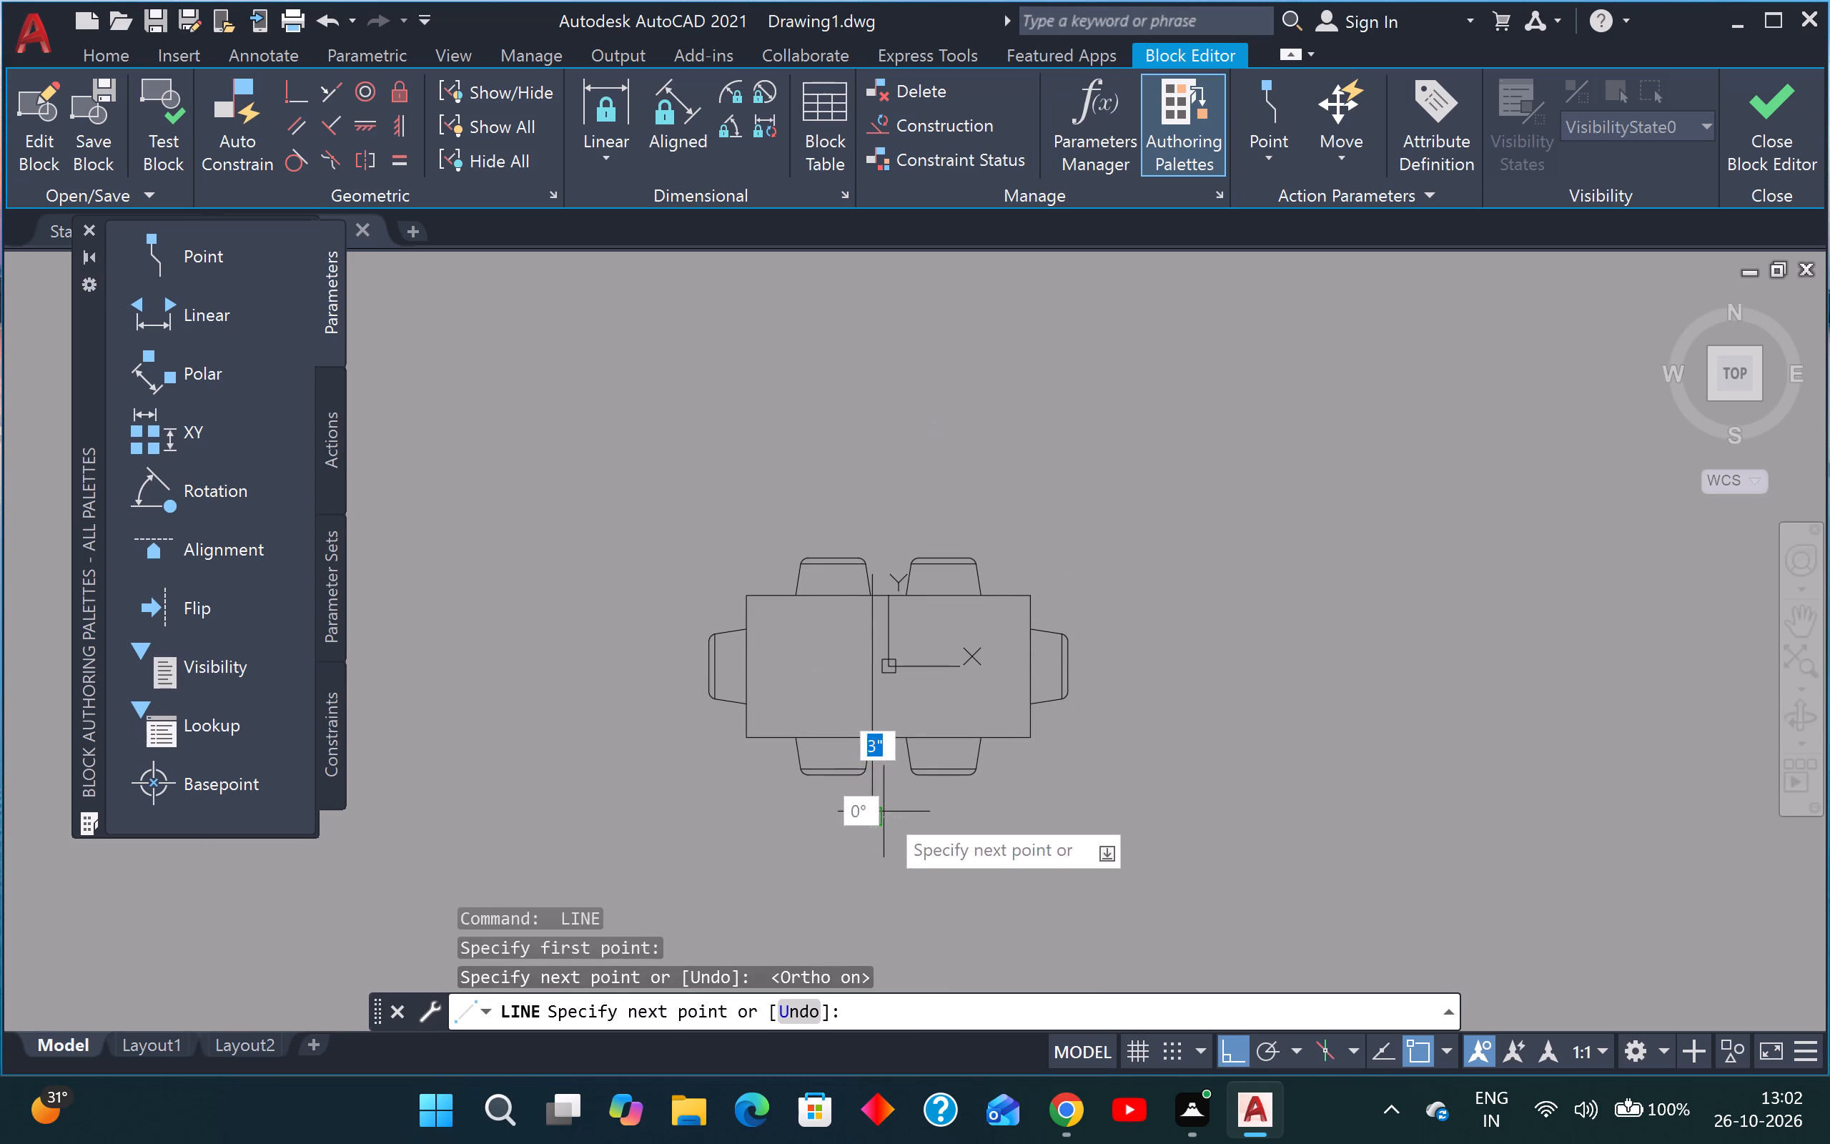
{"action": "key", "text": "Escape"}
Draw a second vertical line about 5'-0" long across the tabletop, east of the first, extending past both long edges.
{"action": "key", "text": "space"}
{"action": "scroll", "coordinate": [879, 592], "scroll_direction": "up", "scroll_amount": 1}
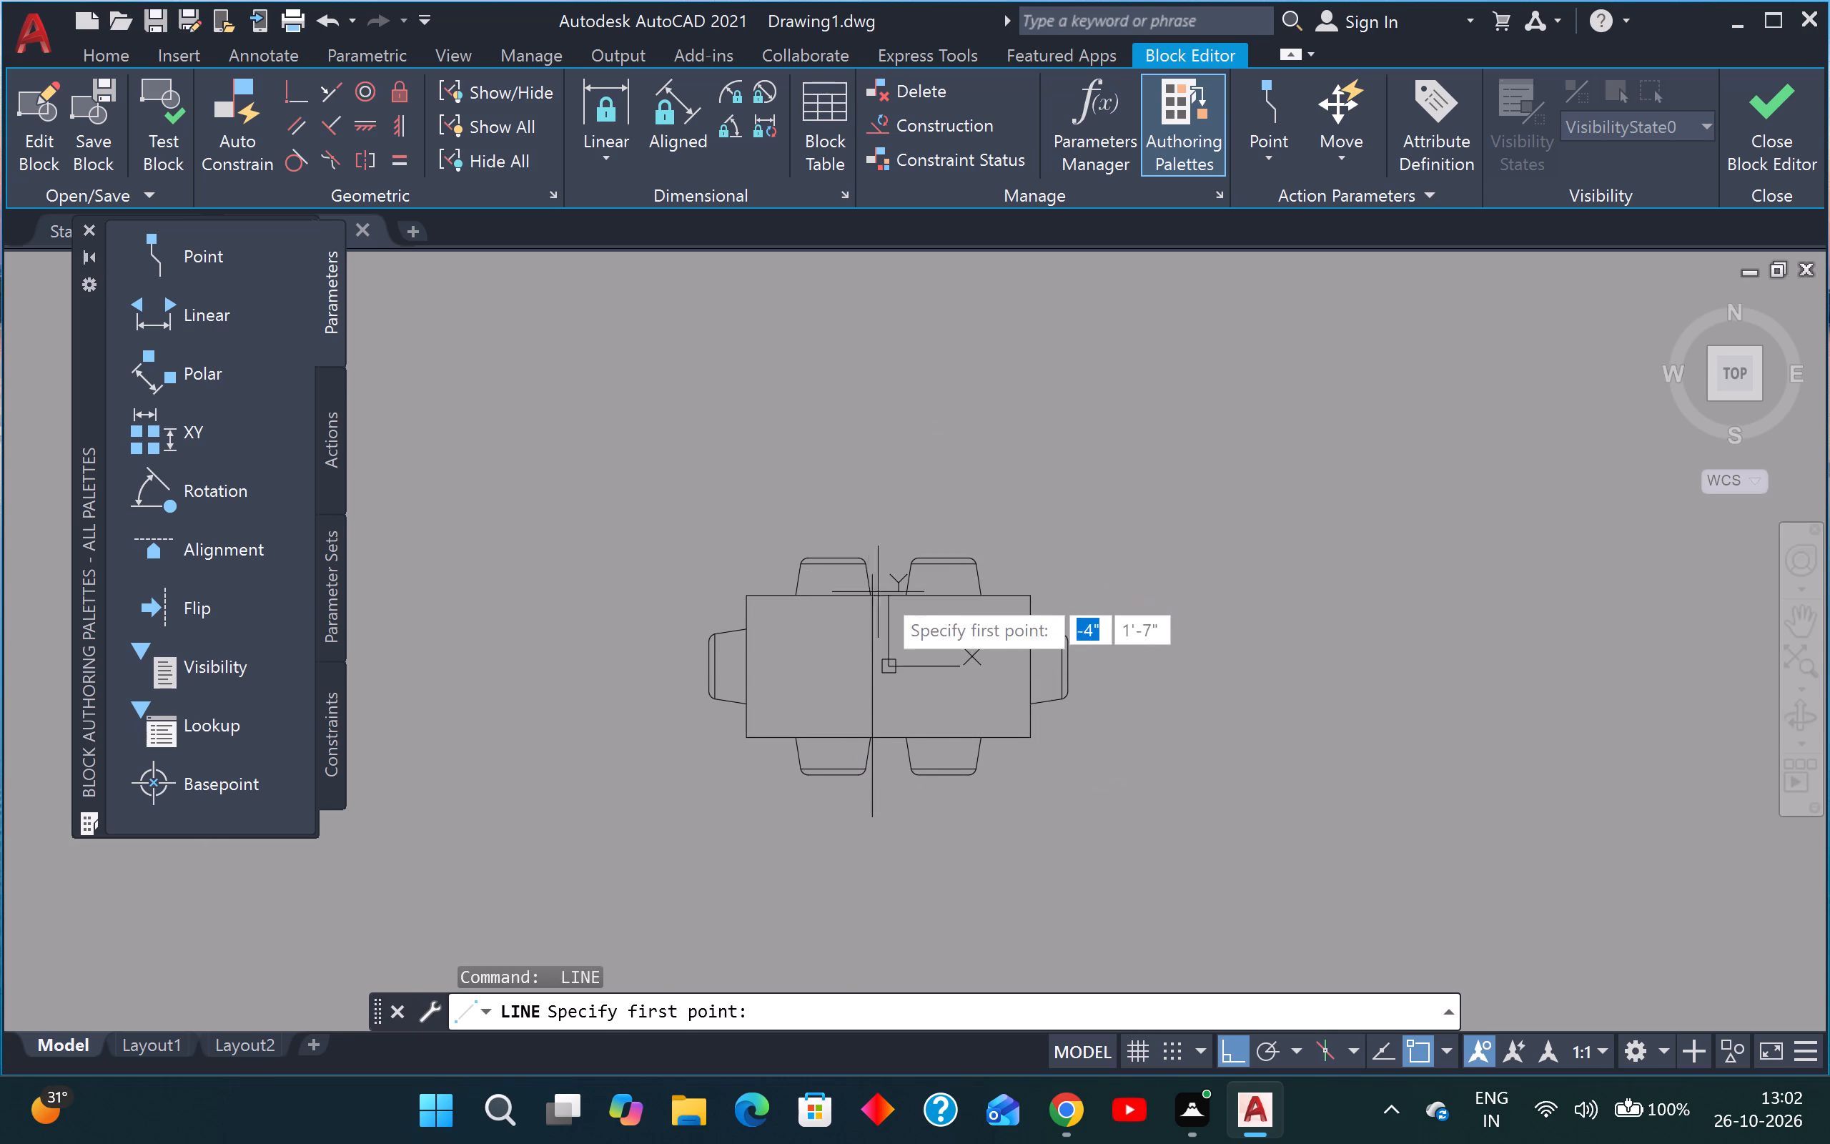
{"action": "scroll", "coordinate": [886, 588], "scroll_direction": "up", "scroll_amount": 3}
{"action": "left_click", "coordinate": [972, 481]}
{"action": "scroll", "coordinate": [956, 668], "scroll_direction": "down", "scroll_amount": 3}
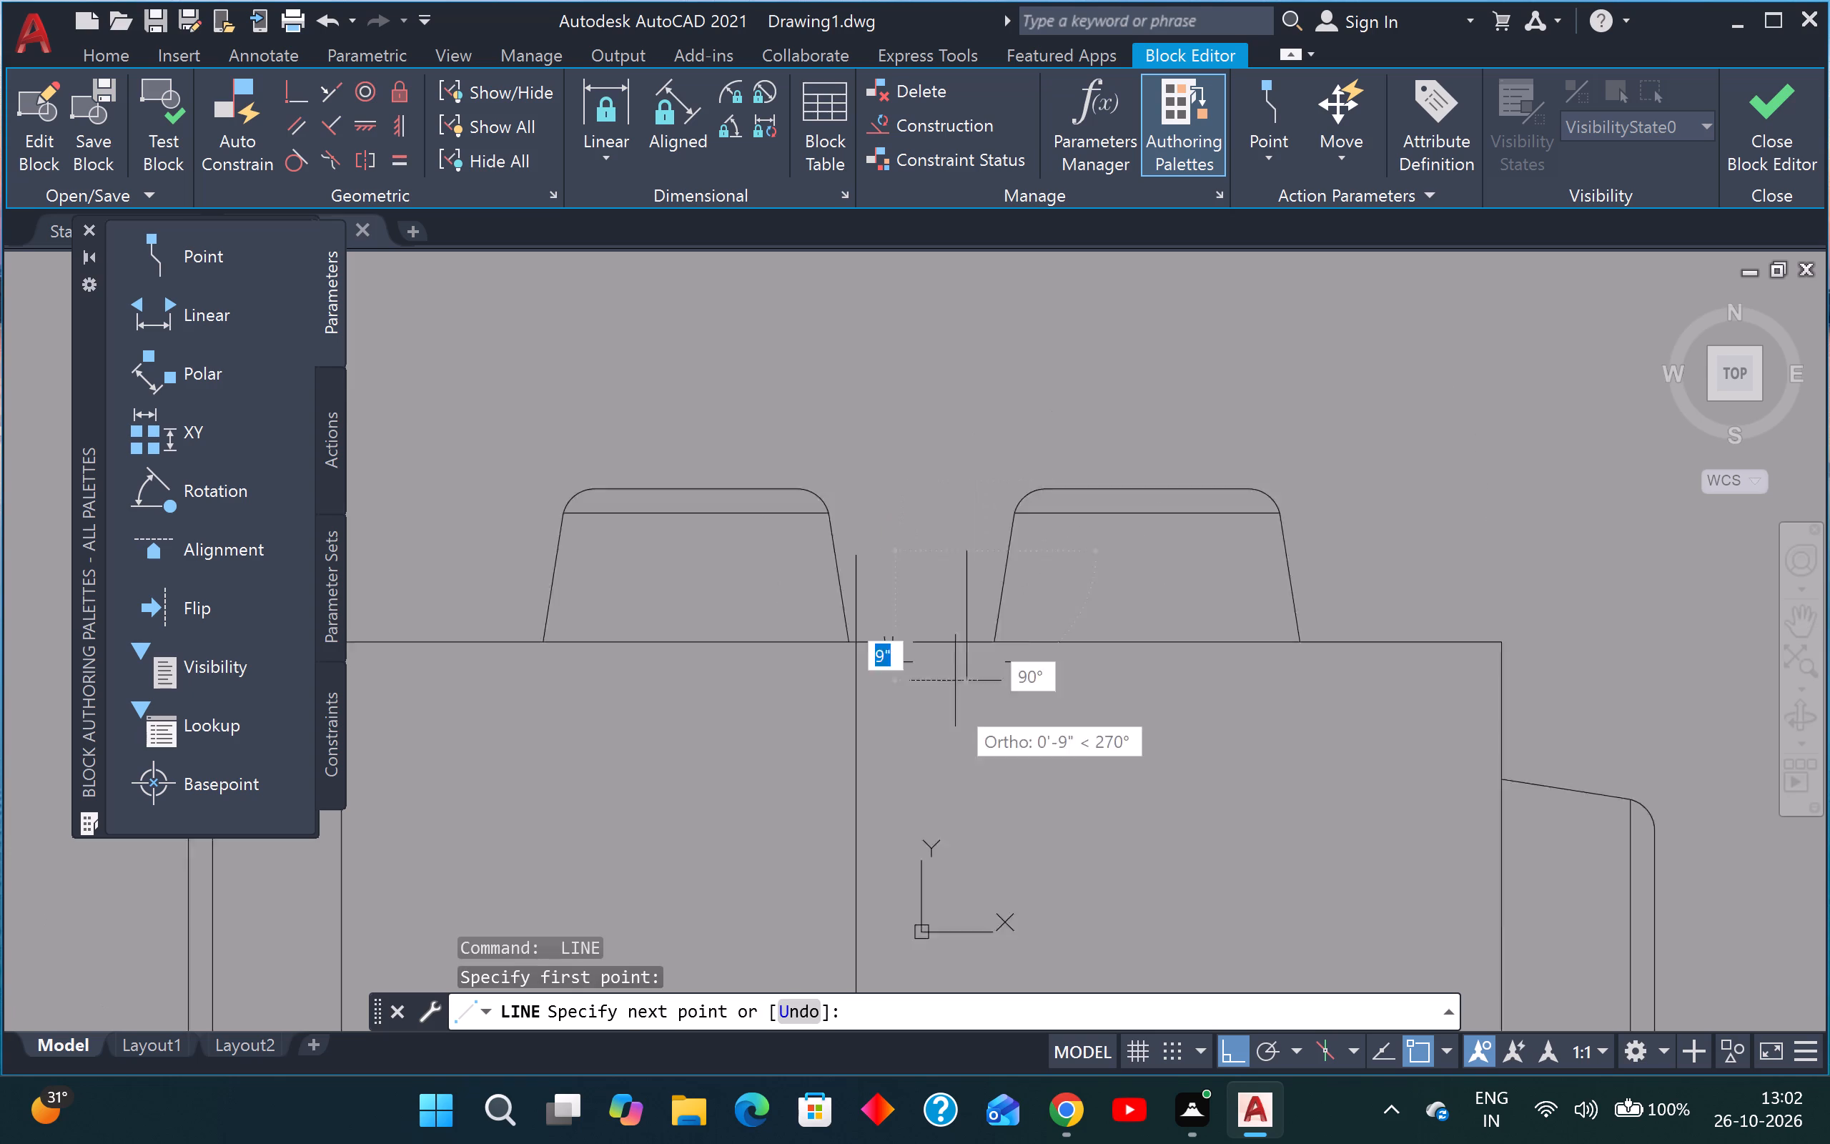
{"action": "middle_click_drag", "start_coordinate": [964, 981], "coordinate": [1012, 847]}
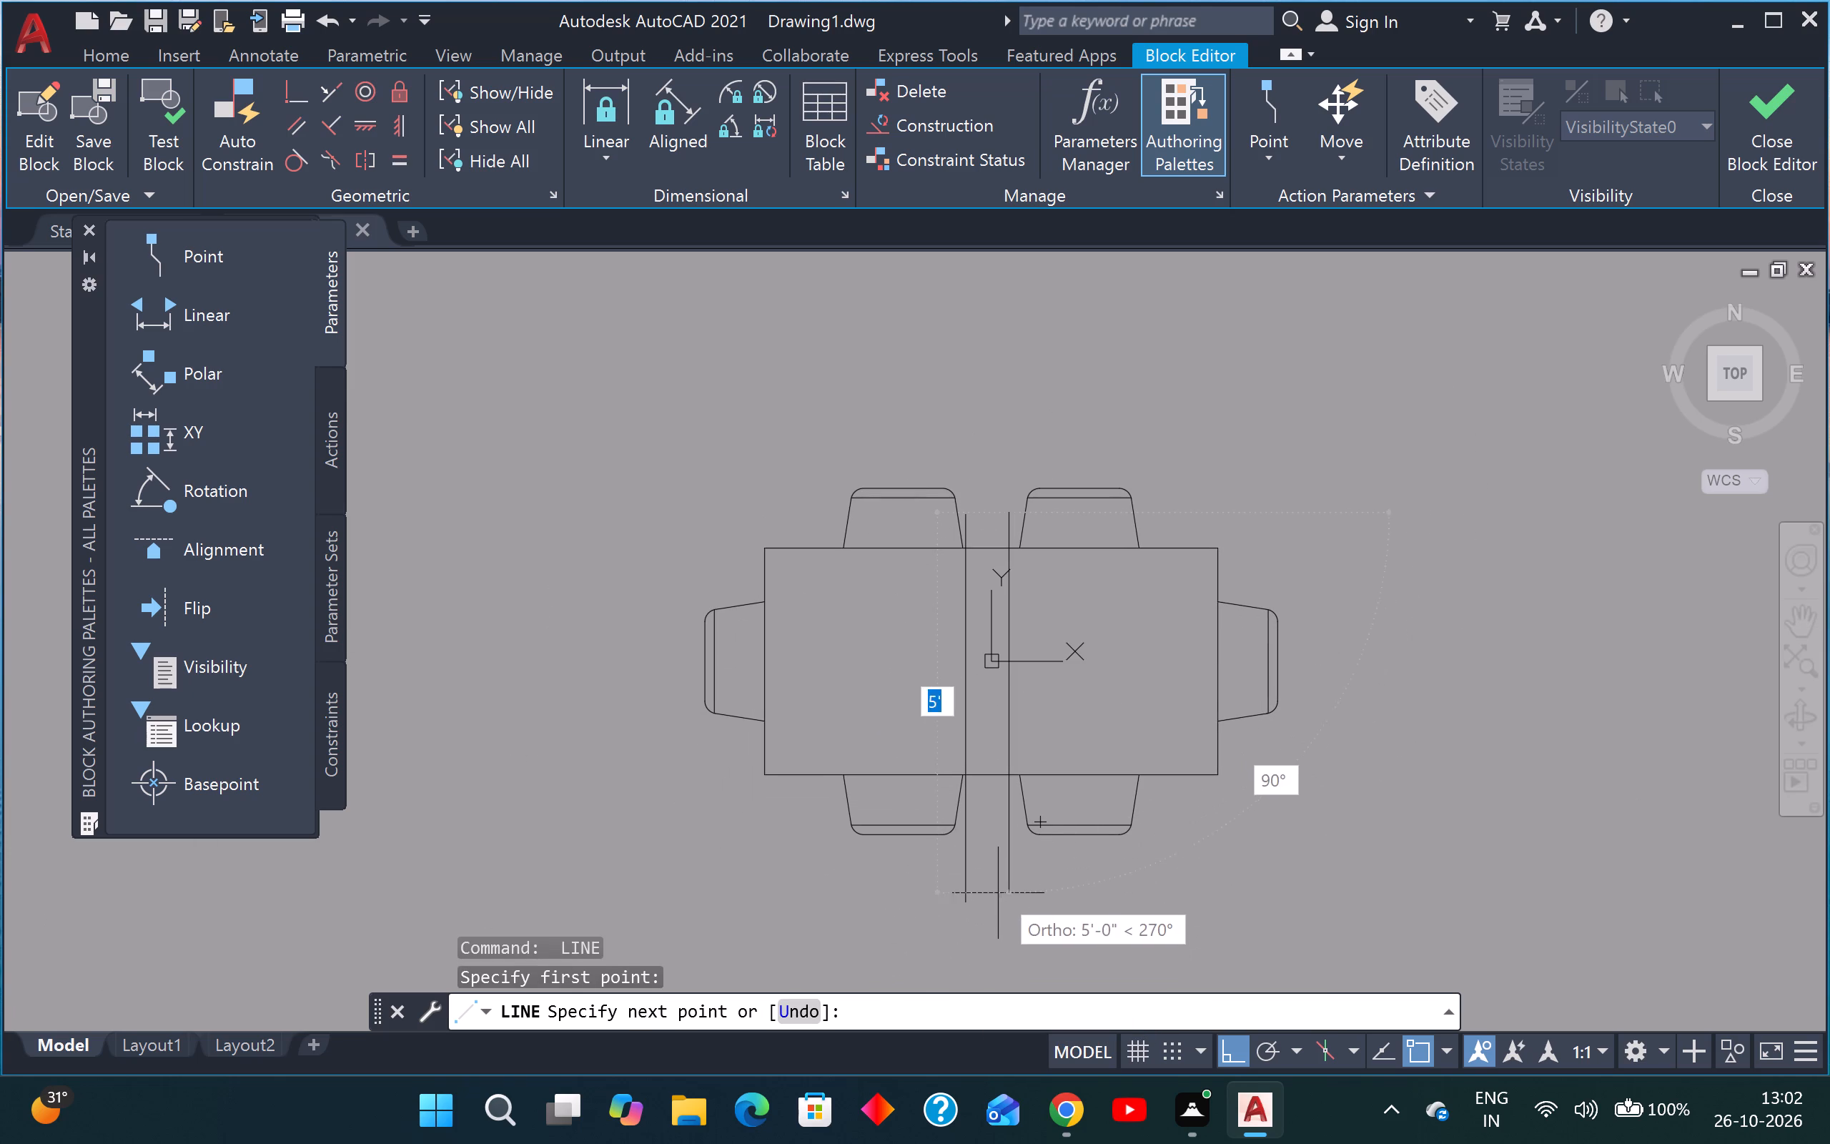
{"action": "left_click", "coordinate": [998, 891]}
{"action": "key", "text": "Escape"}
Trim away the tabletop's south and north edge segments between the two vertical lines.
{"action": "key", "text": "t"}
{"action": "key", "text": "r"}
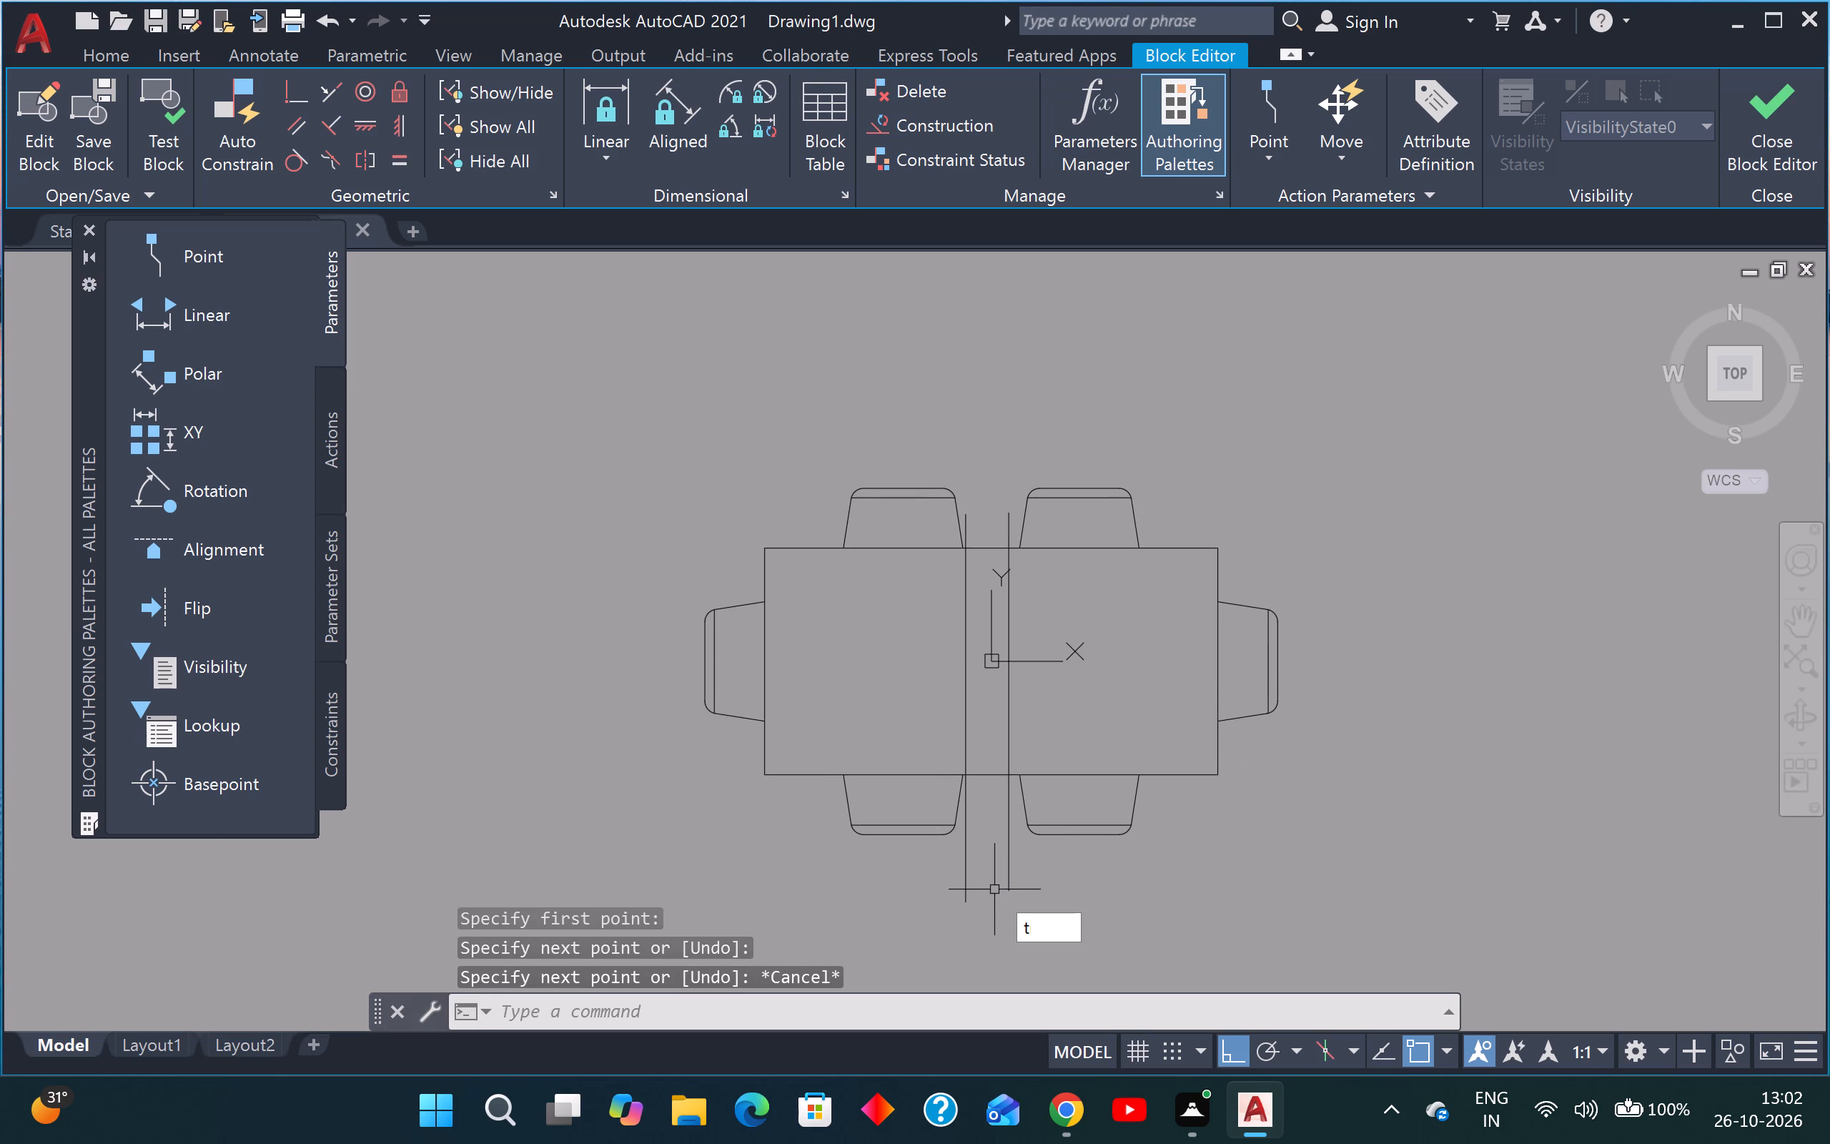
{"action": "key", "text": "space"}
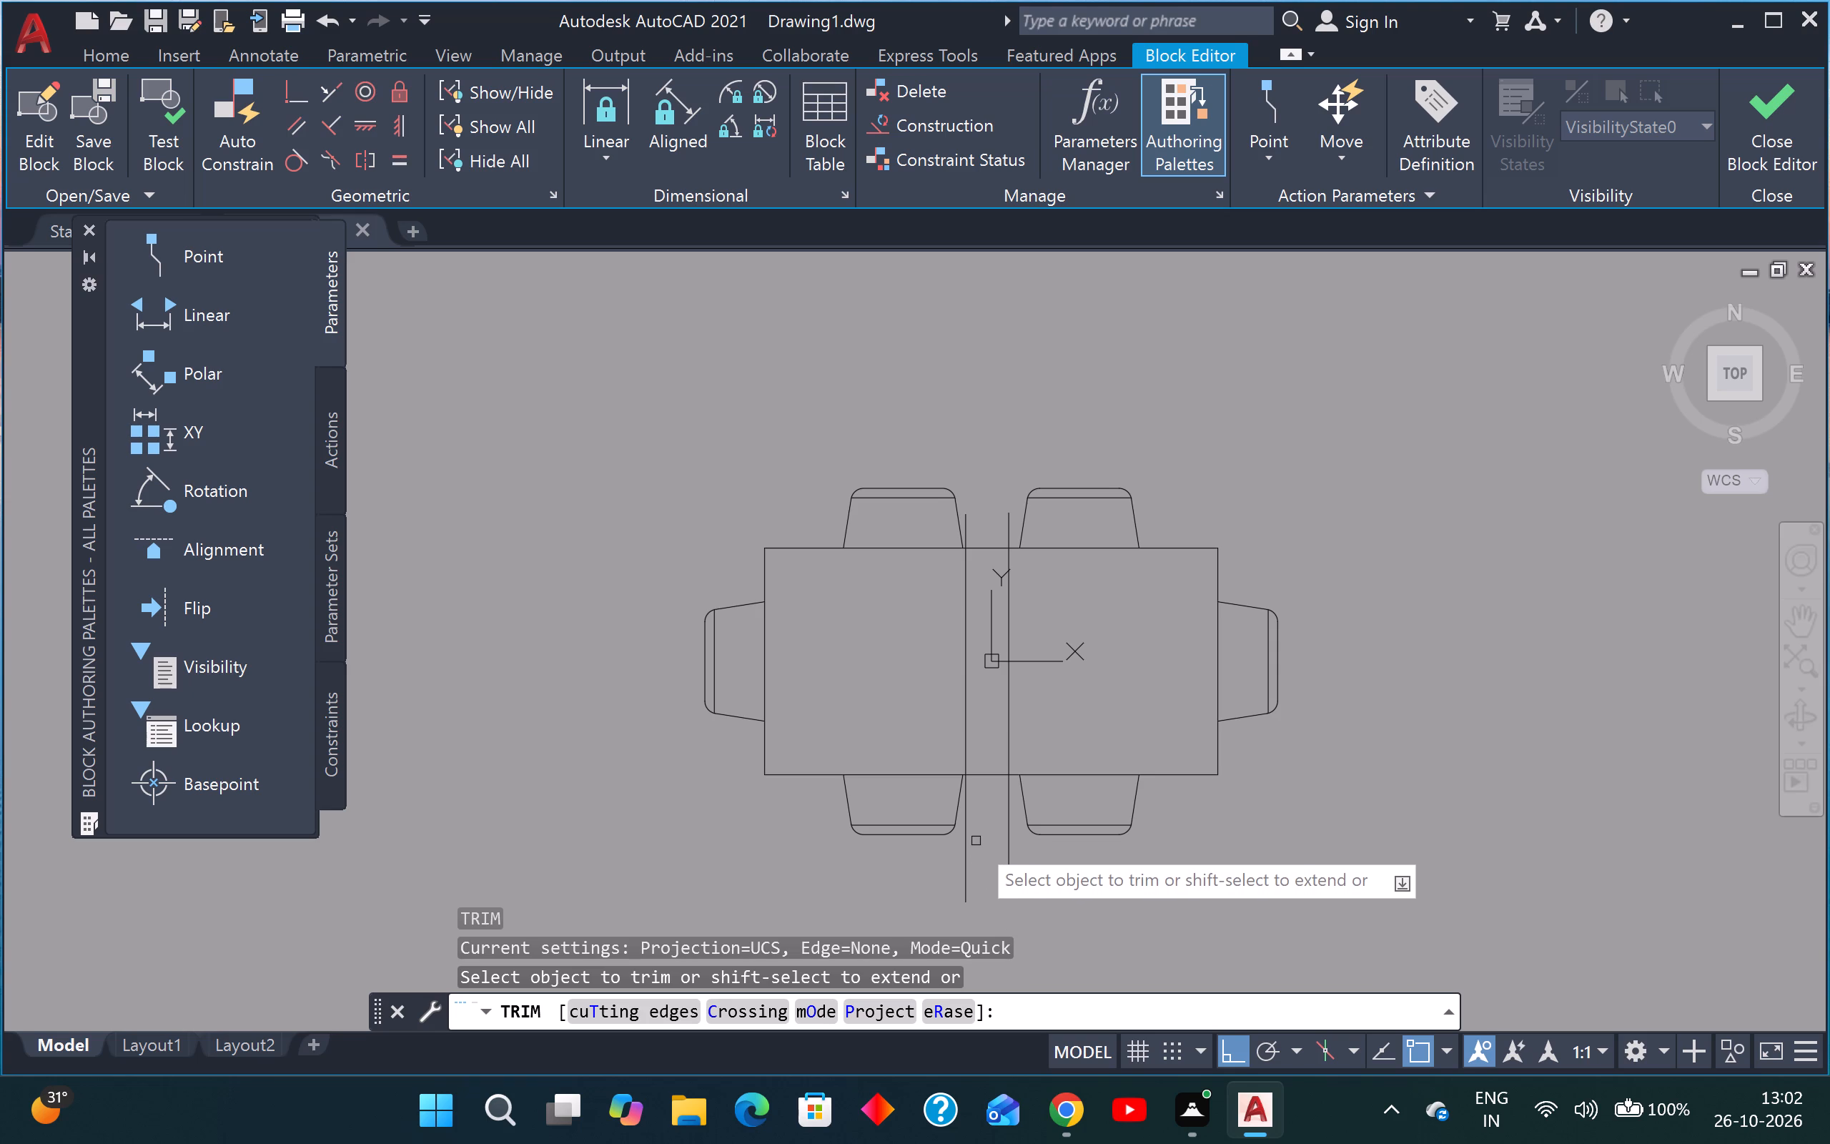
{"action": "scroll", "coordinate": [979, 828], "scroll_direction": "up", "scroll_amount": 2}
{"action": "left_click", "coordinate": [977, 666]}
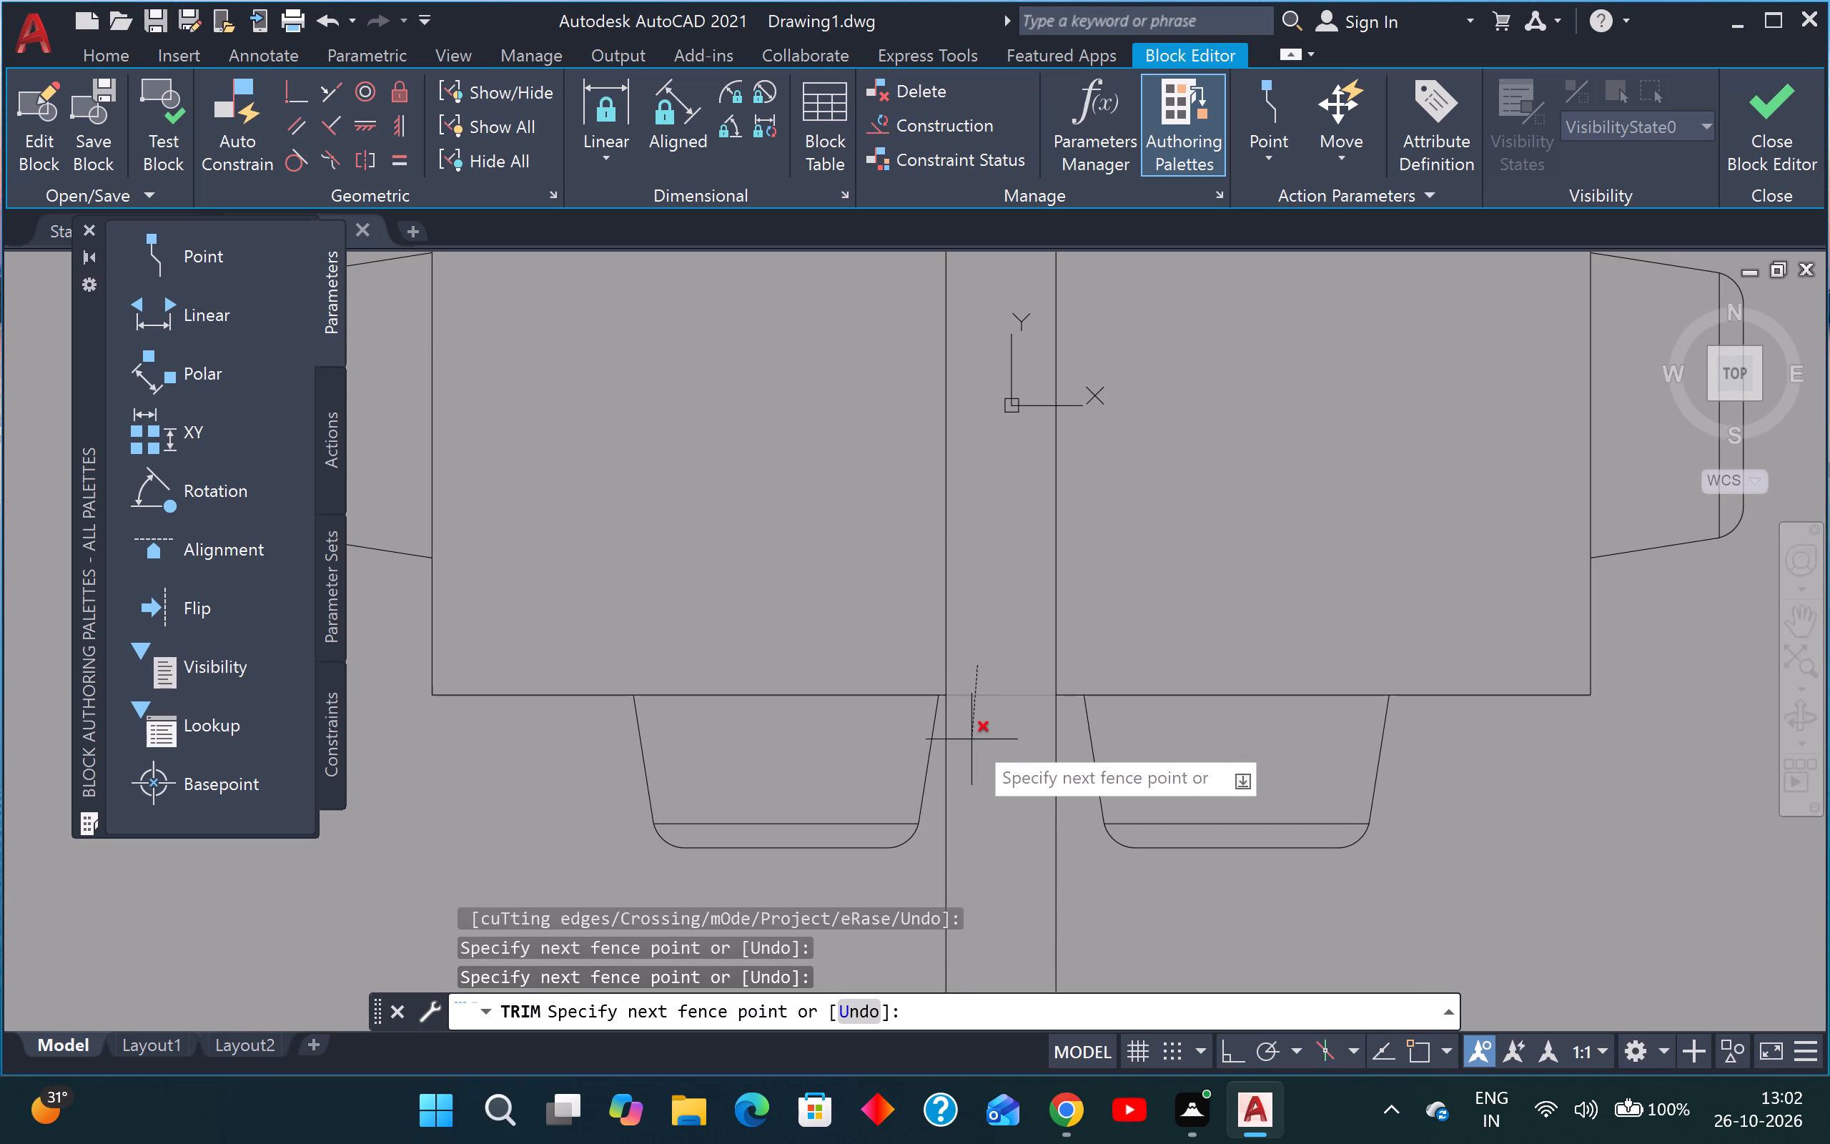
{"action": "left_click", "coordinate": [972, 739]}
{"action": "scroll", "coordinate": [974, 736], "scroll_direction": "down", "scroll_amount": 3}
{"action": "scroll", "coordinate": [974, 574], "scroll_direction": "up", "scroll_amount": 3}
{"action": "left_click_drag", "start_coordinate": [991, 575], "coordinate": [992, 592]}
{"action": "left_click", "coordinate": [993, 713]}
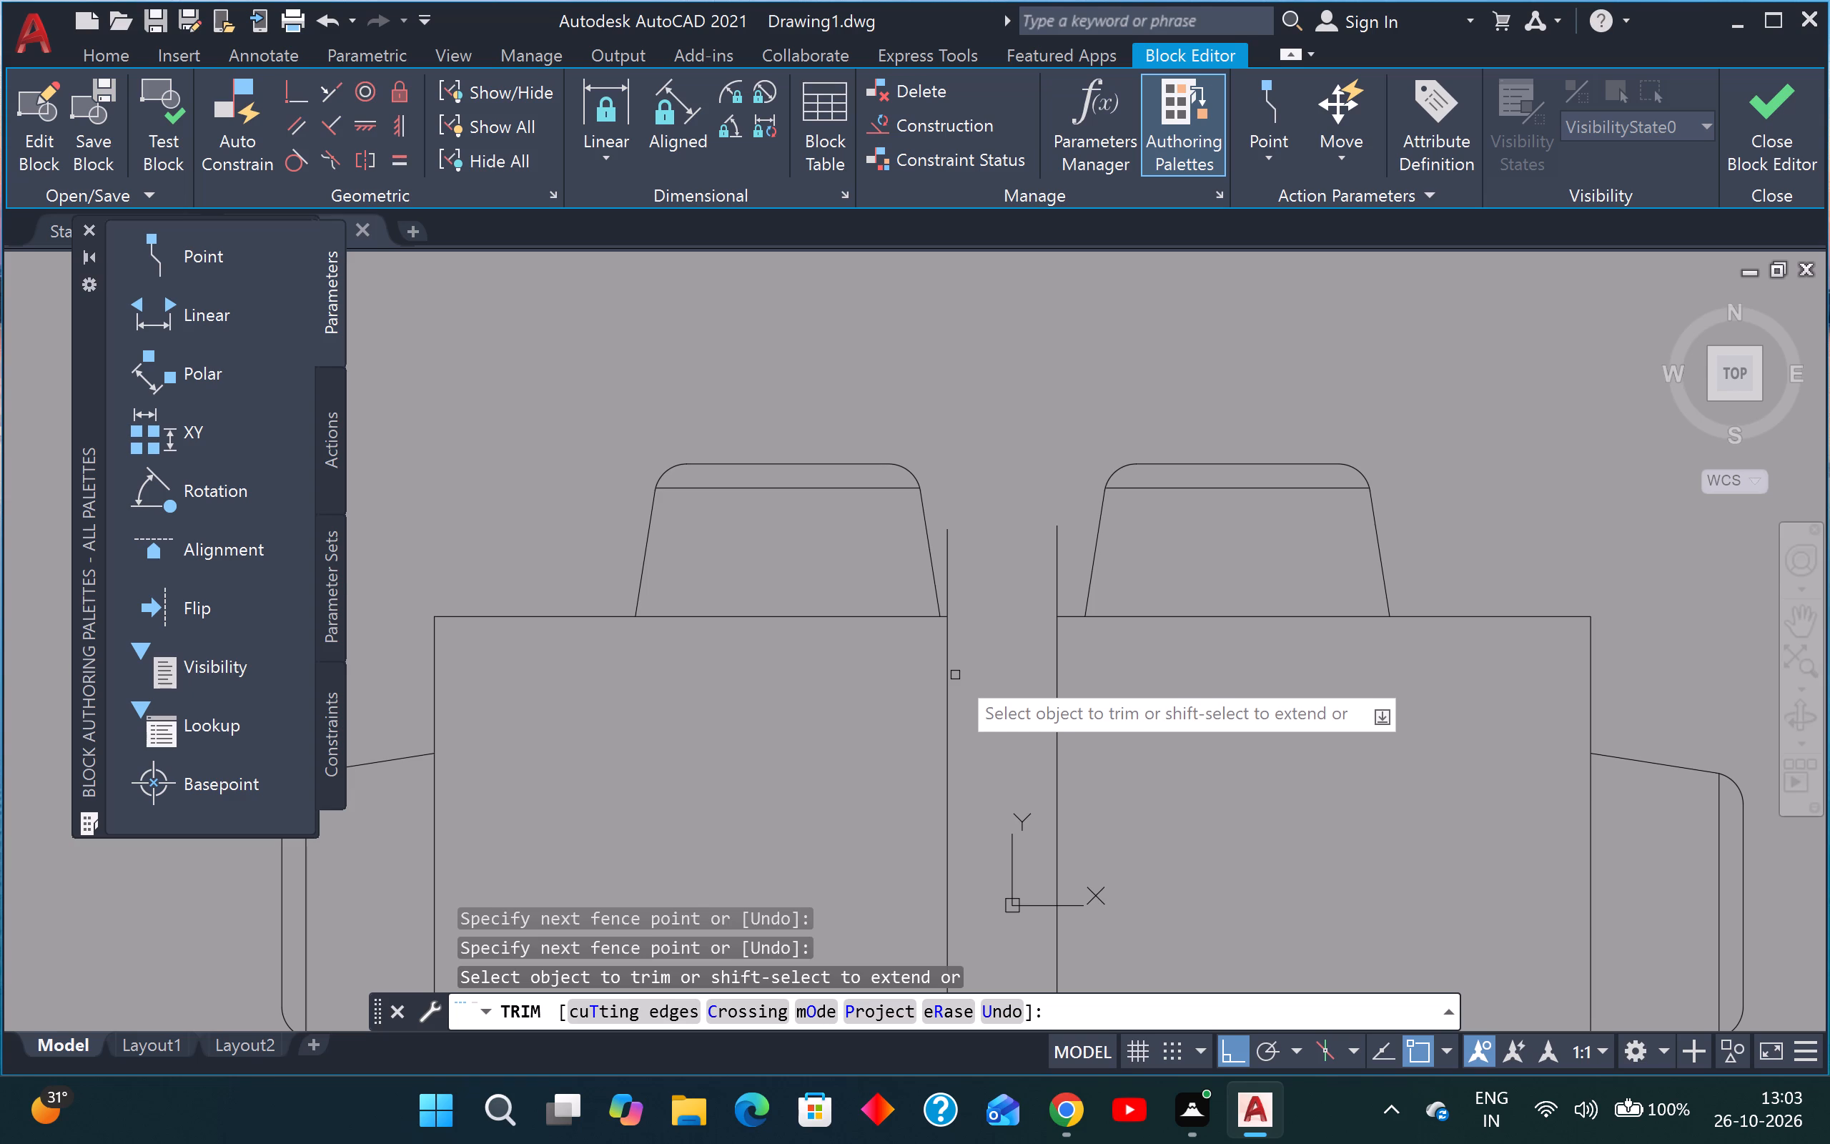
Trim off the vertical line ends that project beyond the tabletop's north and south edges.
{"action": "scroll", "coordinate": [955, 675], "scroll_direction": "up", "scroll_amount": 1}
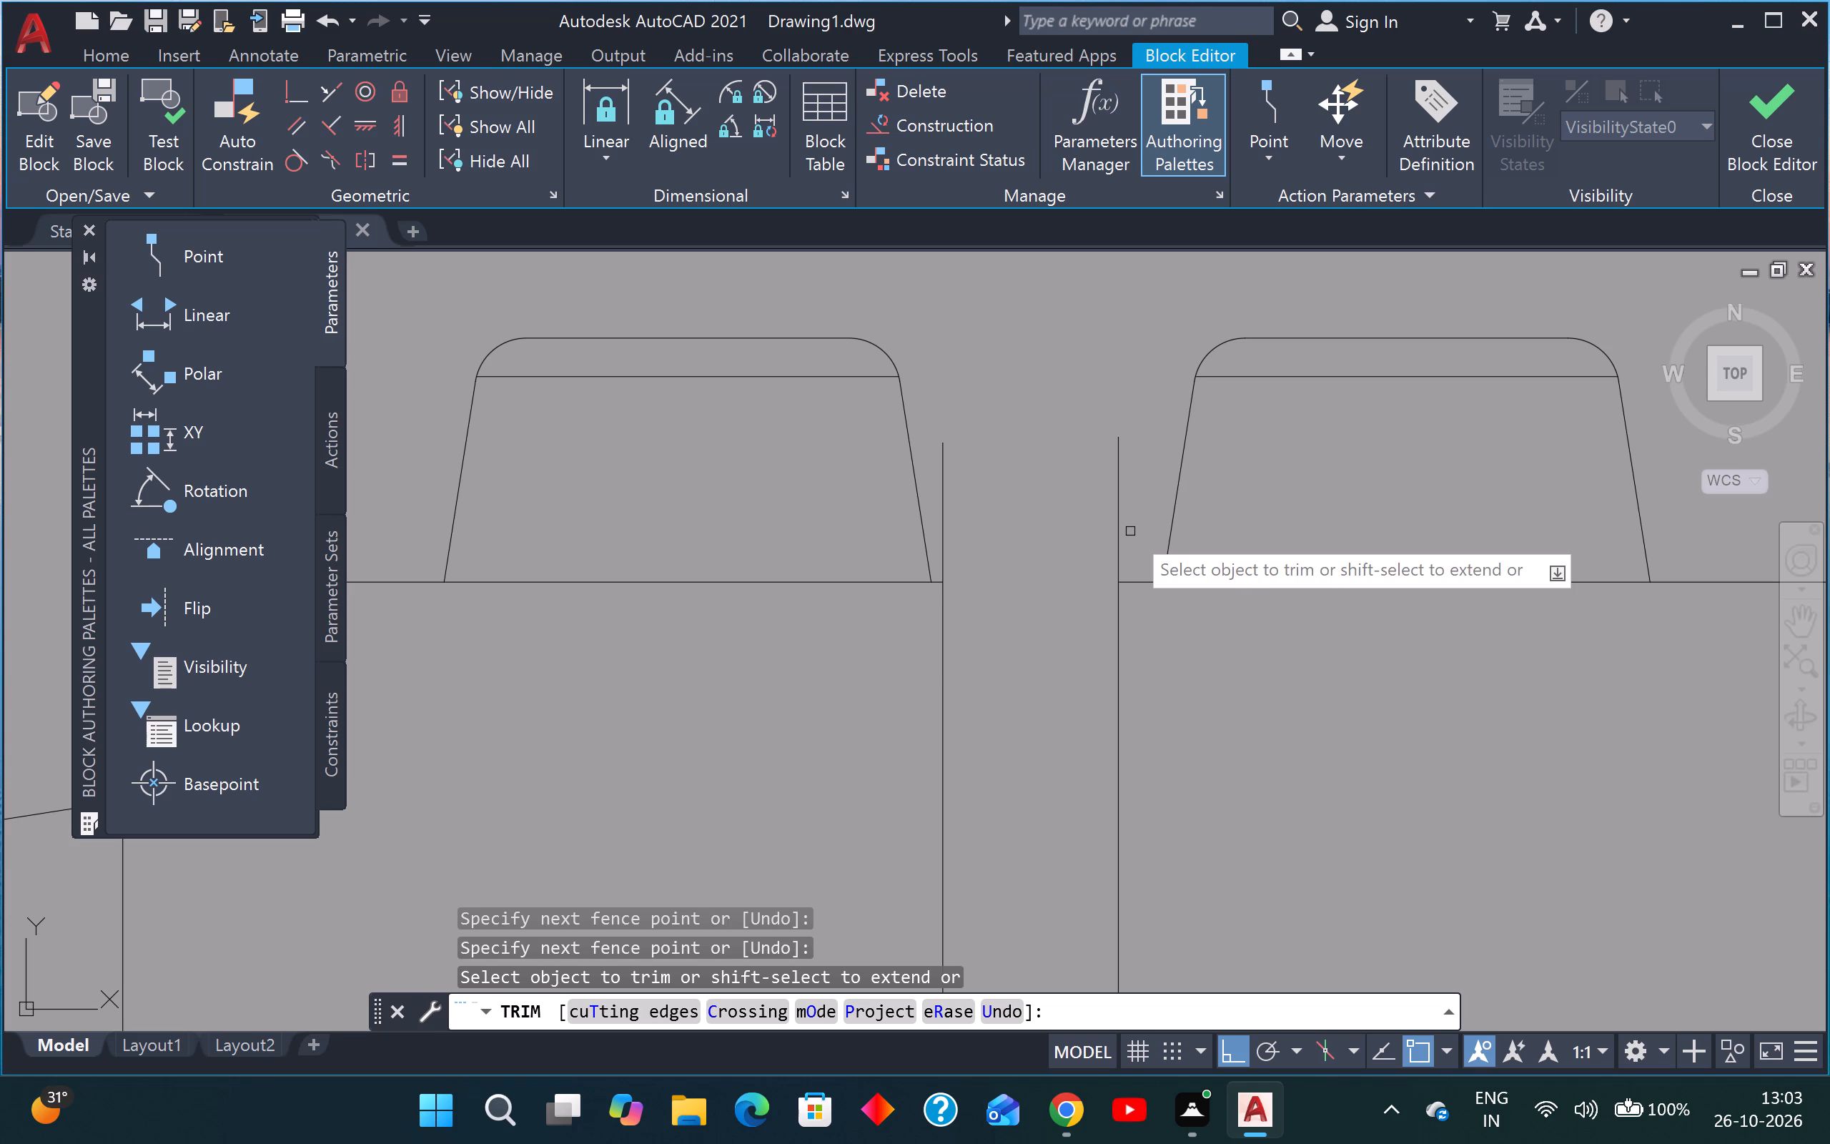
{"action": "scroll", "coordinate": [1124, 533], "scroll_direction": "up", "scroll_amount": 2}
{"action": "left_click", "coordinate": [1129, 531]}
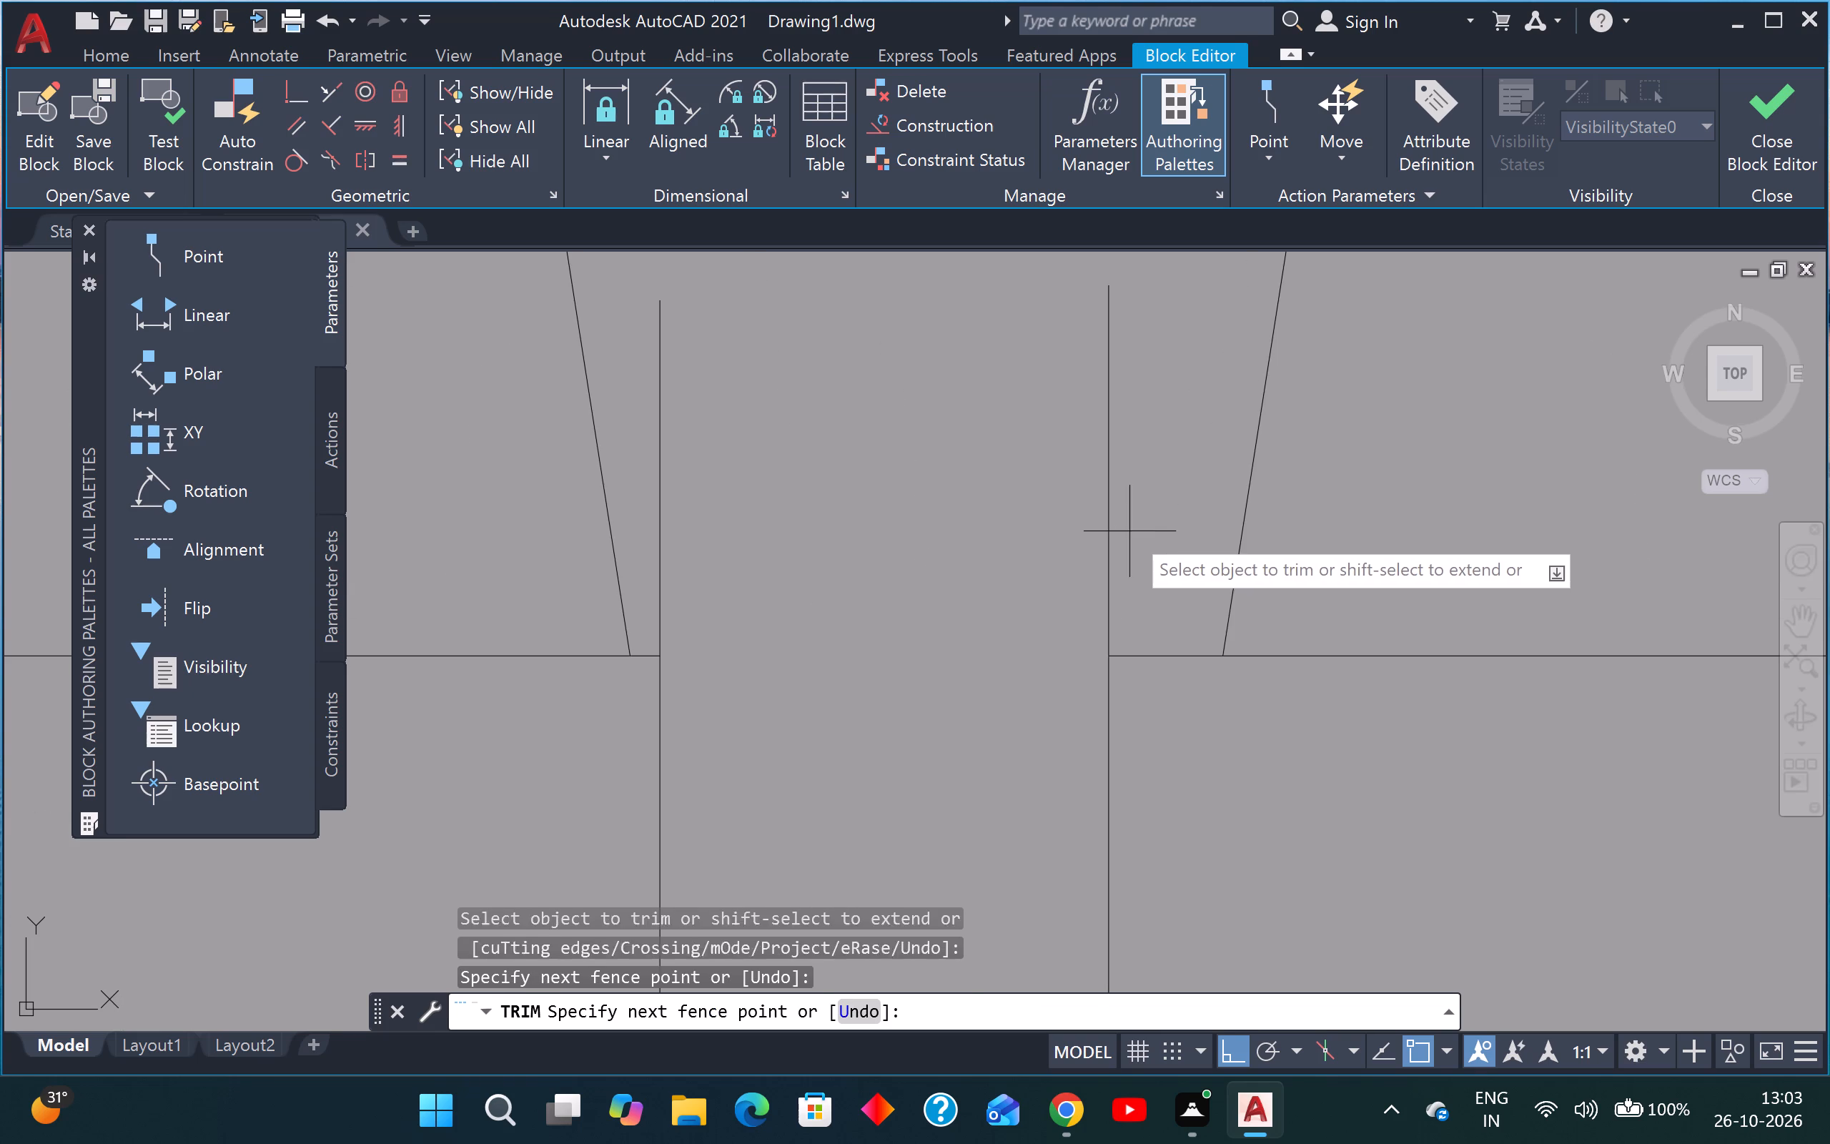
{"action": "left_click", "coordinate": [656, 546]}
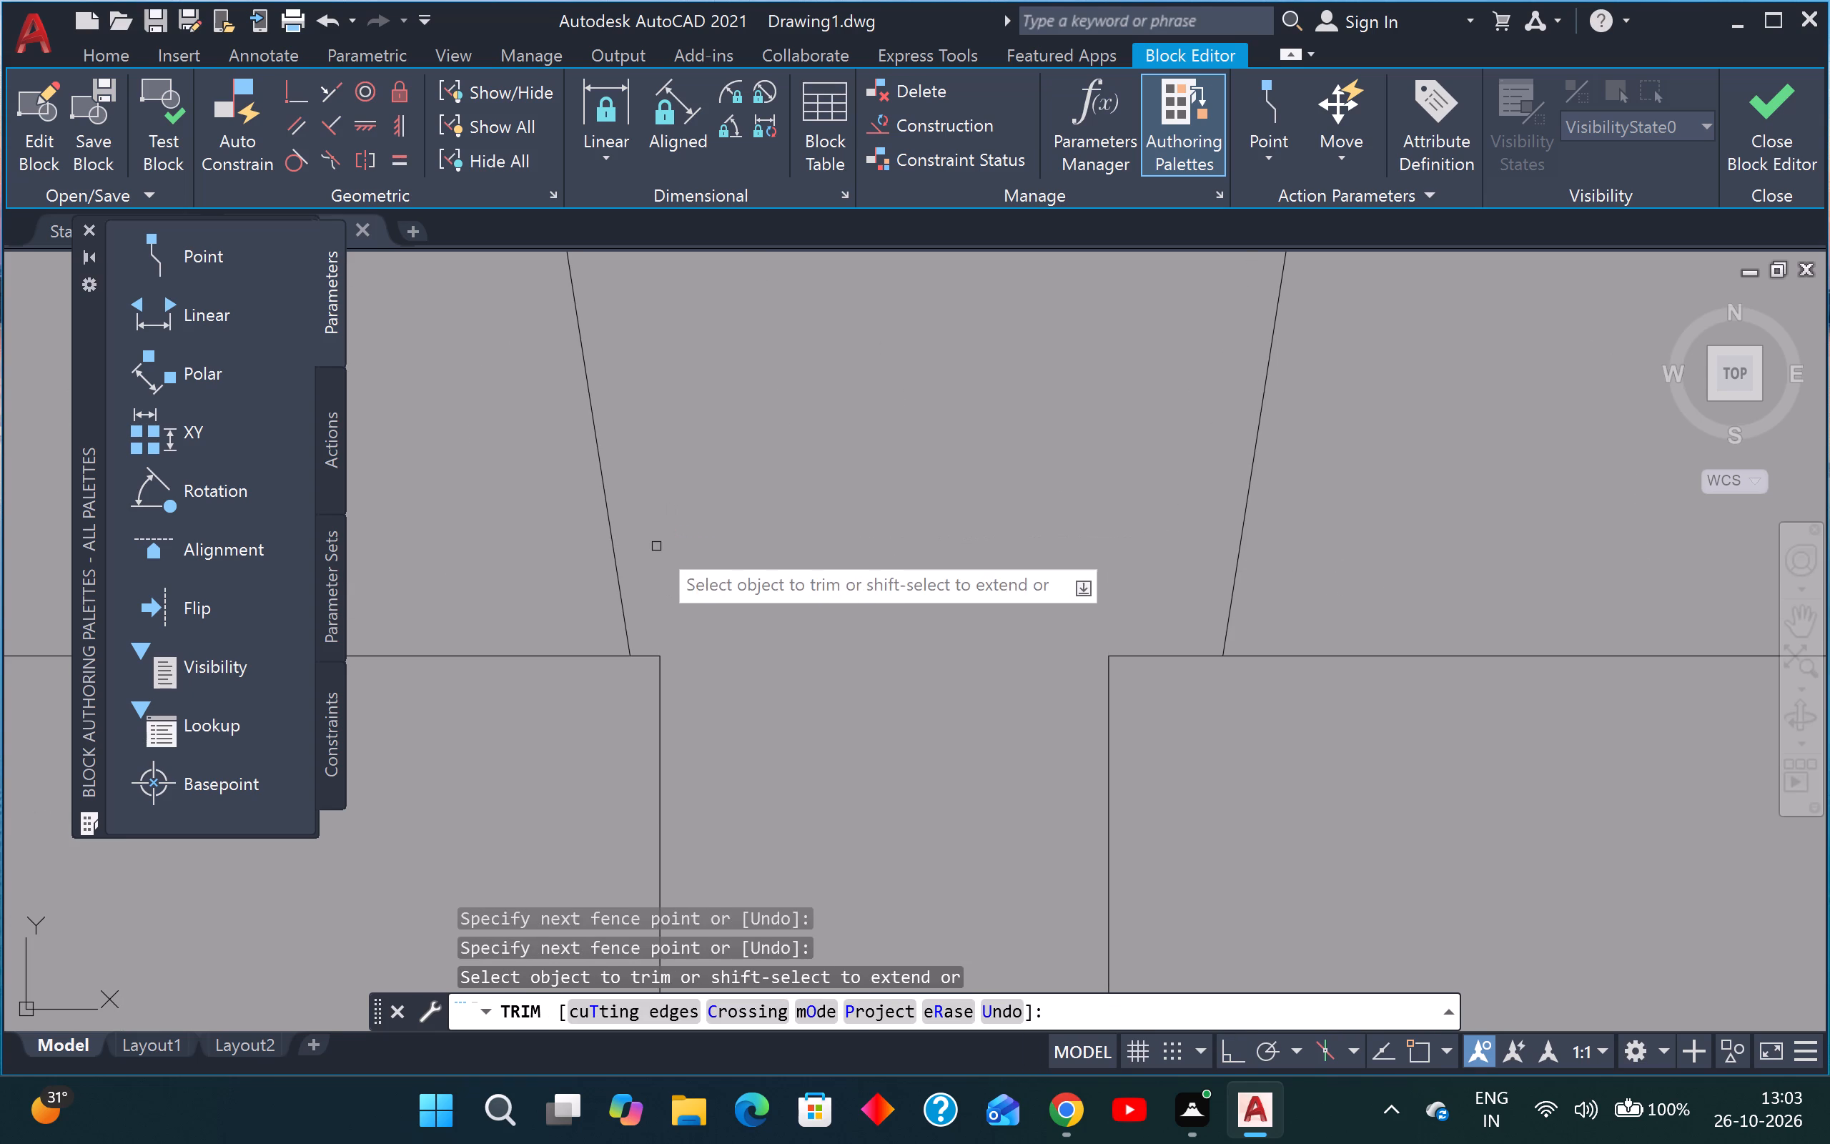
{"action": "scroll", "coordinate": [711, 533], "scroll_direction": "down", "scroll_amount": 4}
{"action": "scroll", "coordinate": [776, 660], "scroll_direction": "down", "scroll_amount": 3}
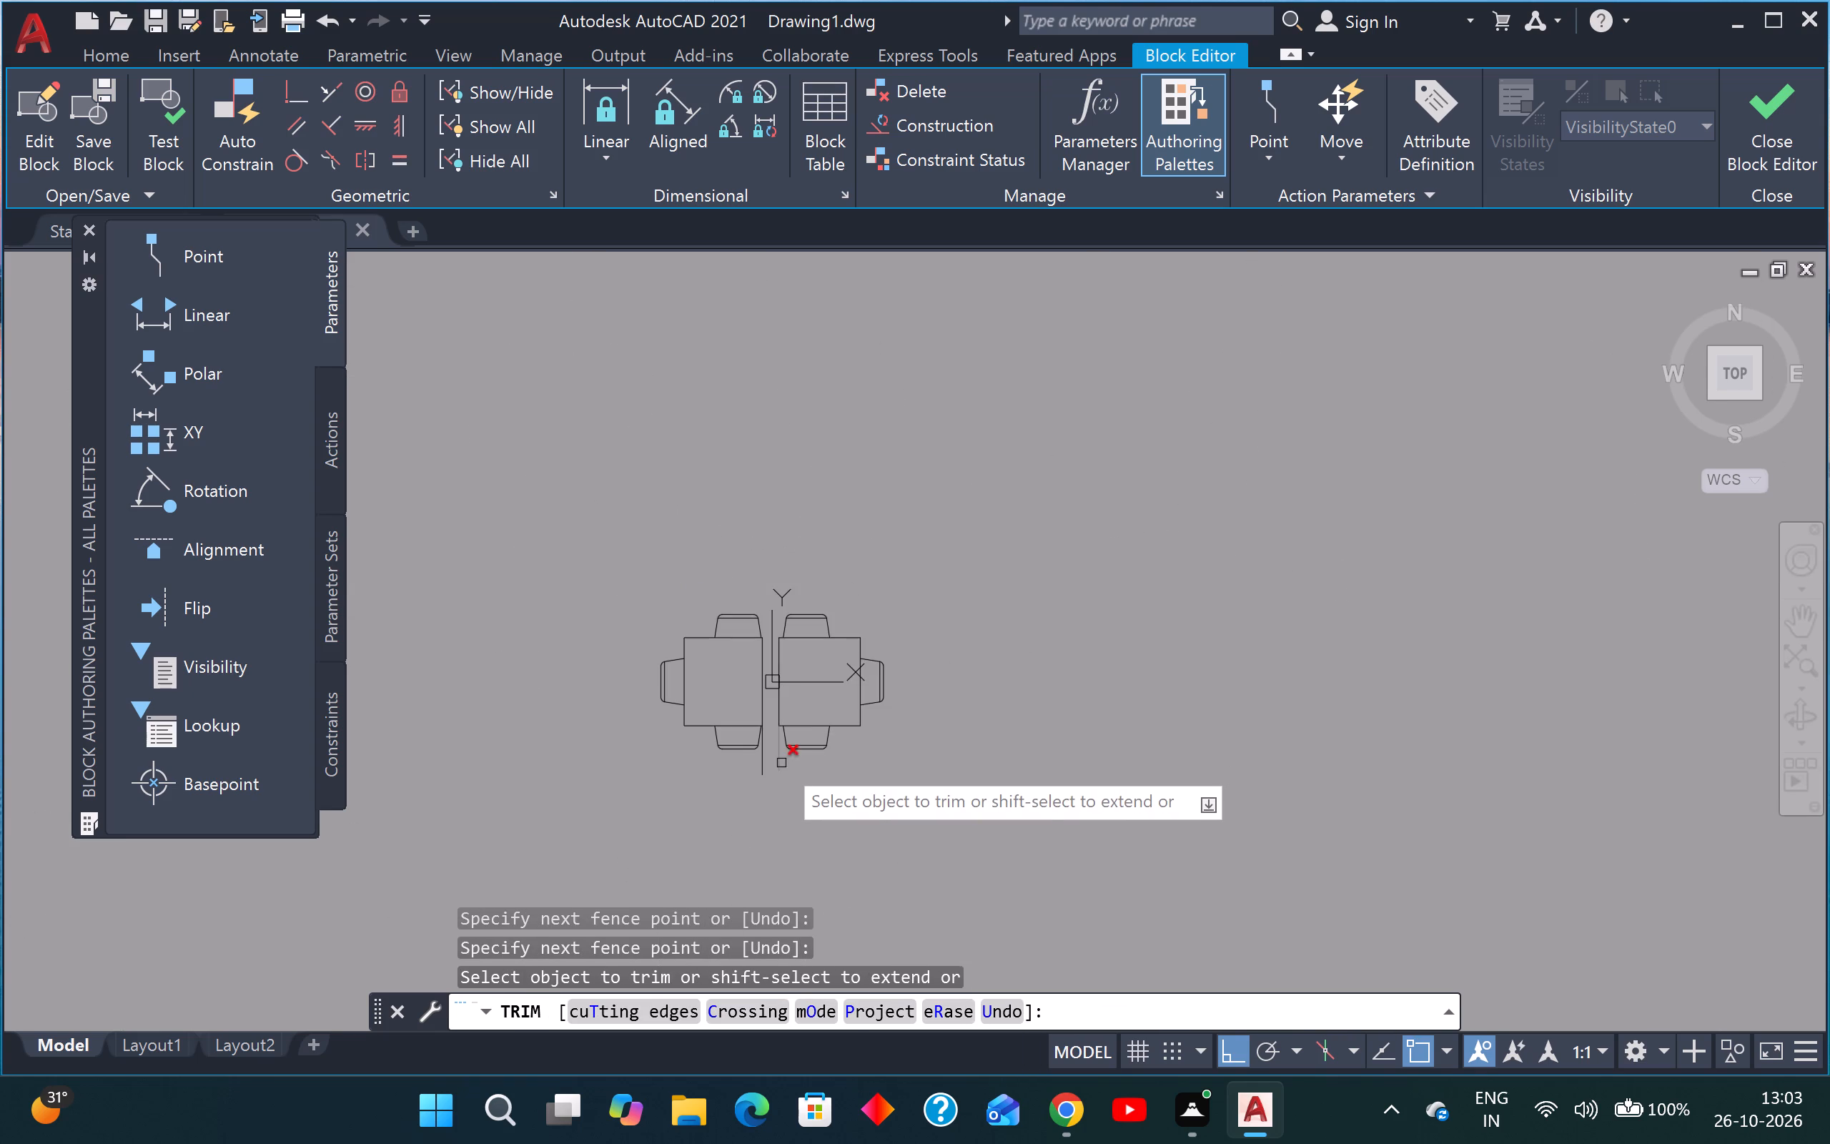
{"action": "scroll", "coordinate": [781, 763], "scroll_direction": "up", "scroll_amount": 4}
{"action": "left_click", "coordinate": [780, 739]}
{"action": "left_click", "coordinate": [597, 769]}
{"action": "scroll", "coordinate": [605, 764], "scroll_direction": "down", "scroll_amount": 2}
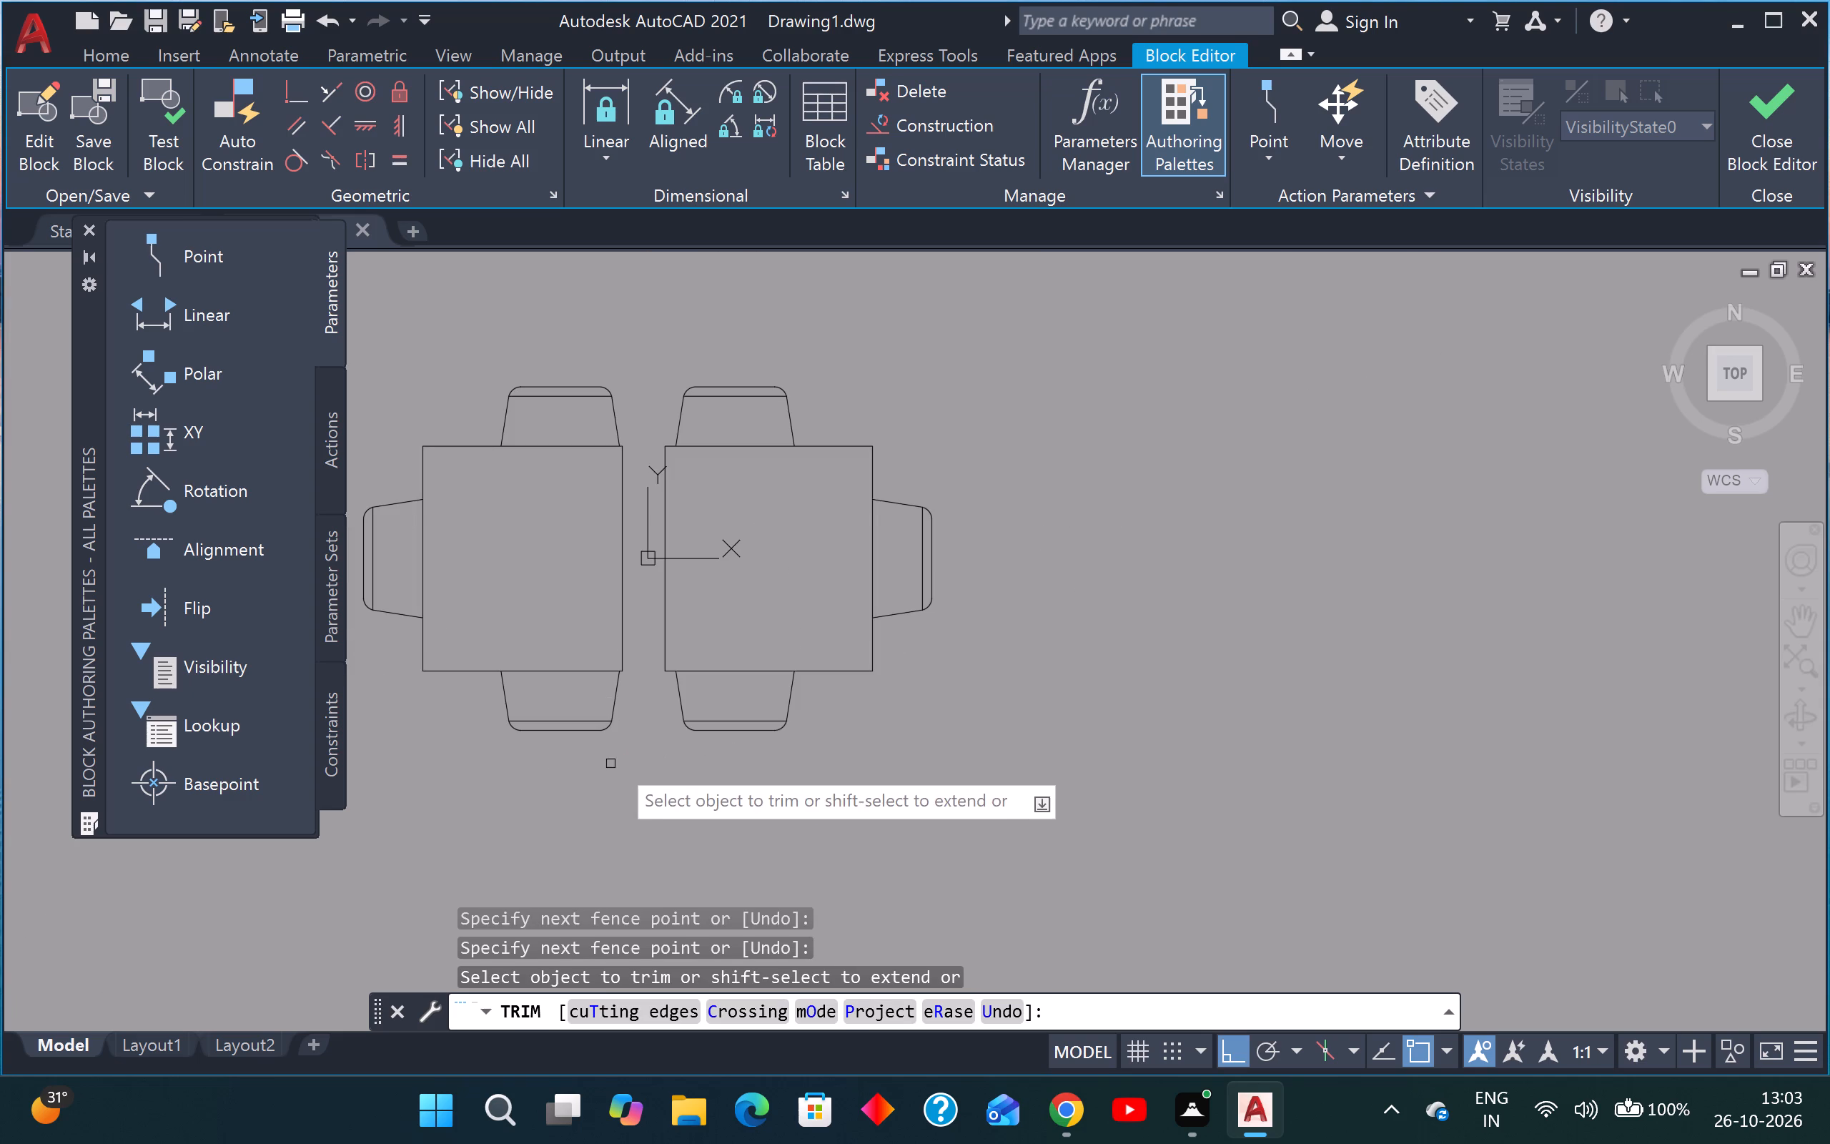
{"action": "key", "text": "Escape"}
{"action": "key", "text": "Escape"}
Move the table's east half with its three chairs west by its northwest corner to meet the west half's northeast corner.
{"action": "left_click_drag", "start_coordinate": [999, 296], "coordinate": [998, 303]}
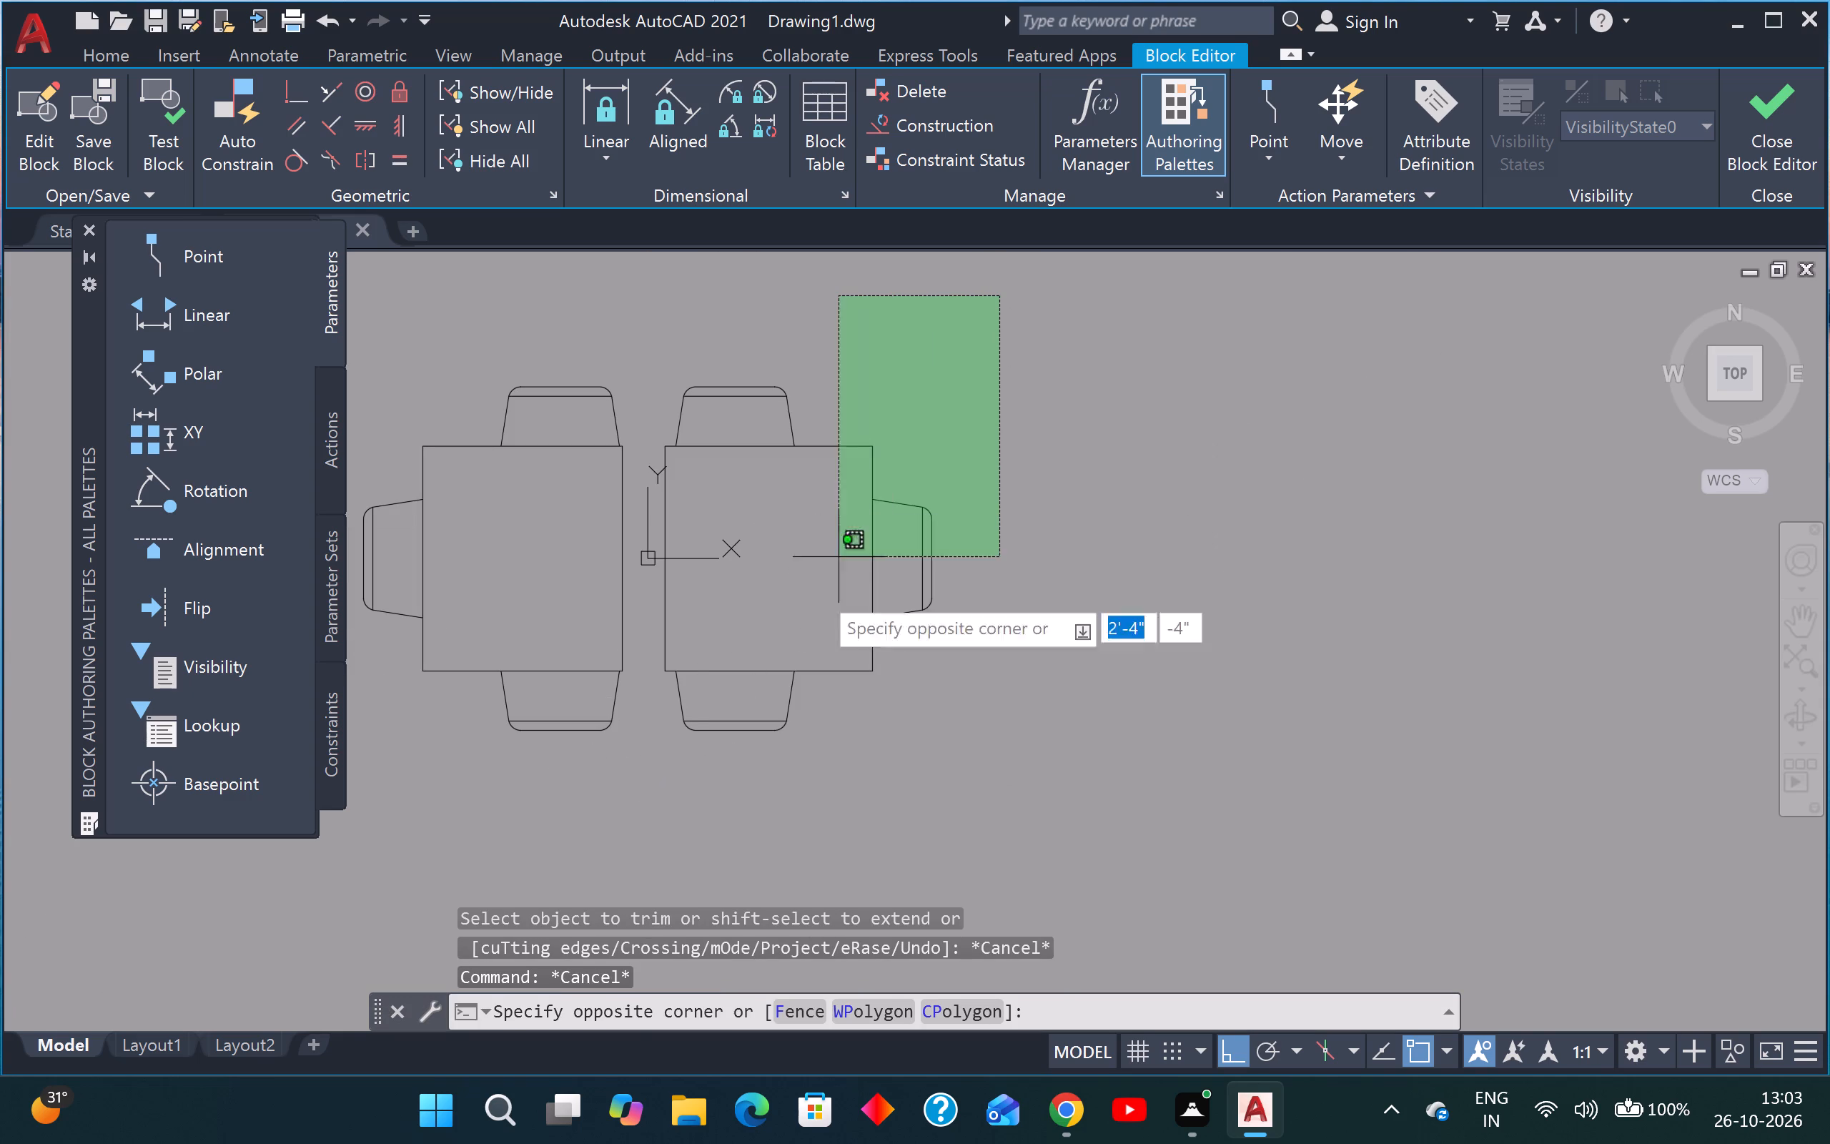
{"action": "left_click", "coordinate": [634, 806]}
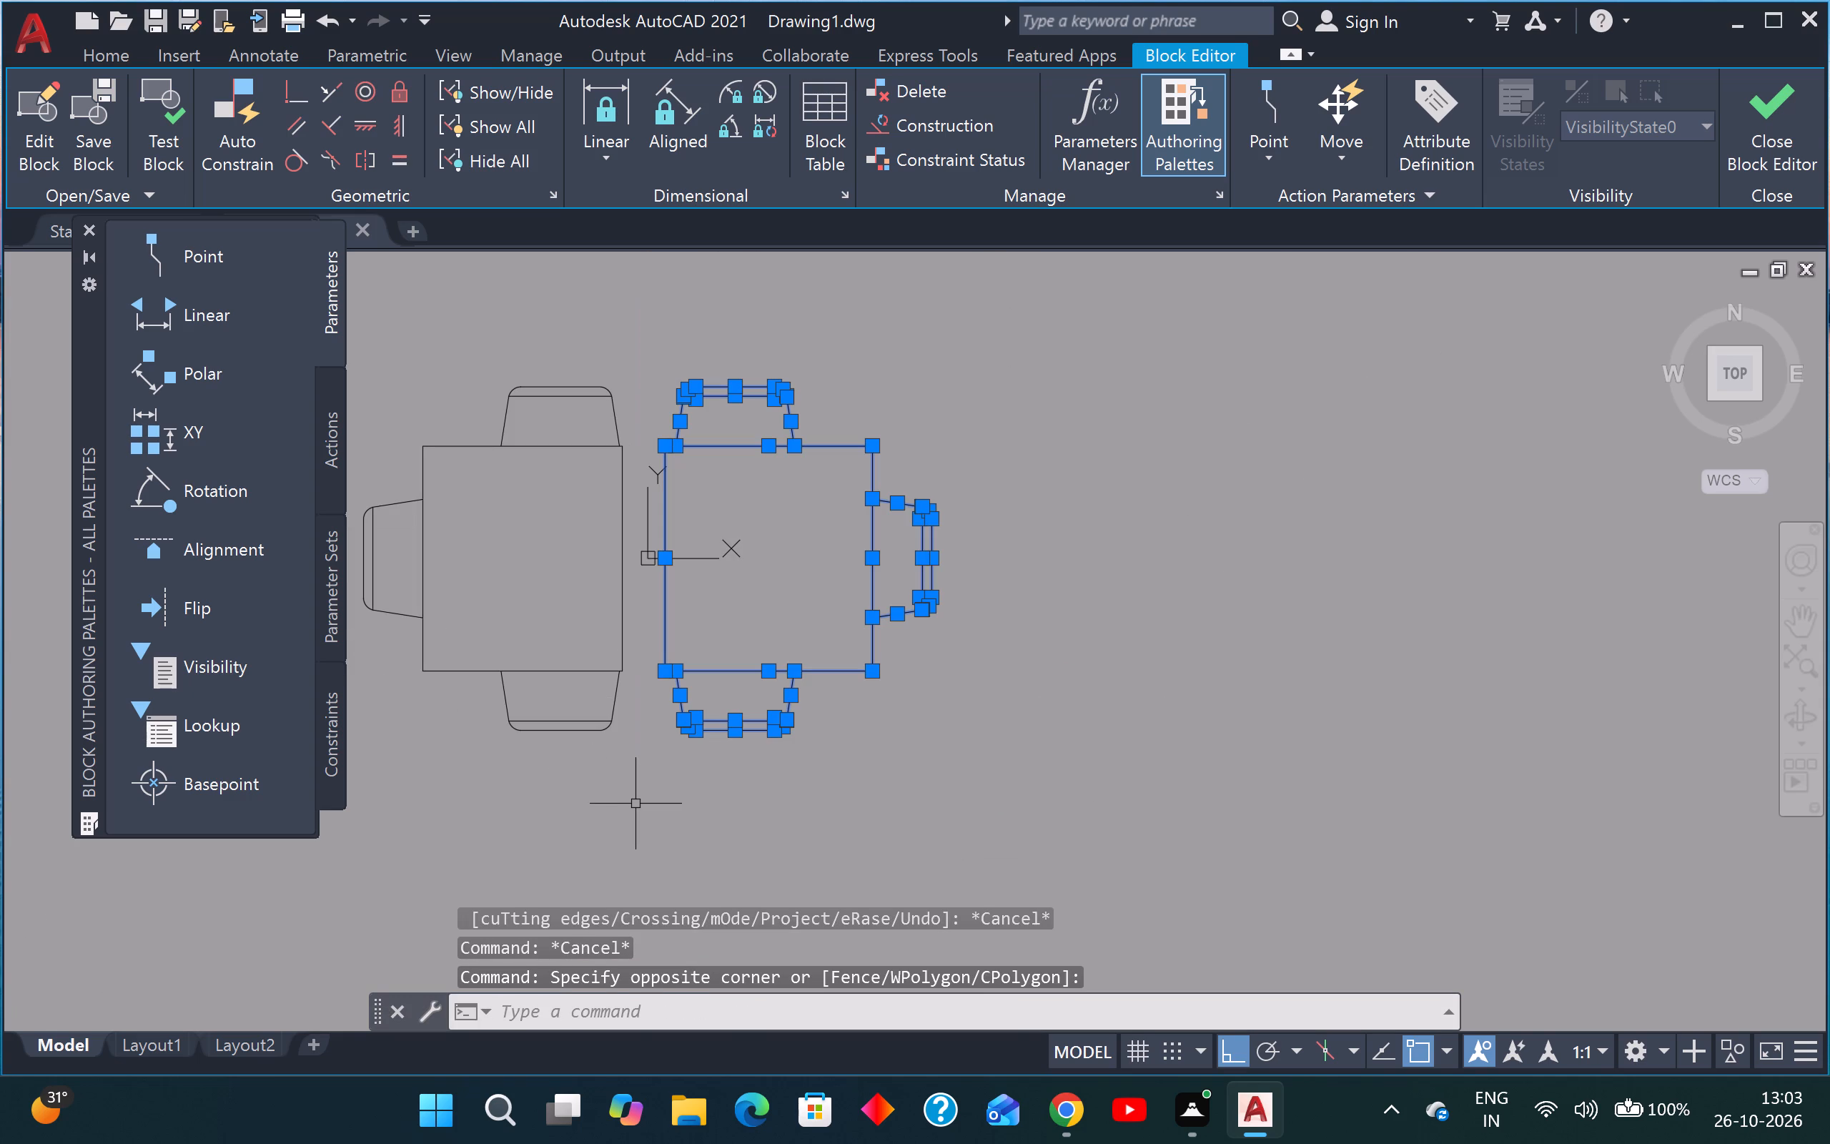
{"action": "type", "text": "m"}
{"action": "key", "text": "space"}
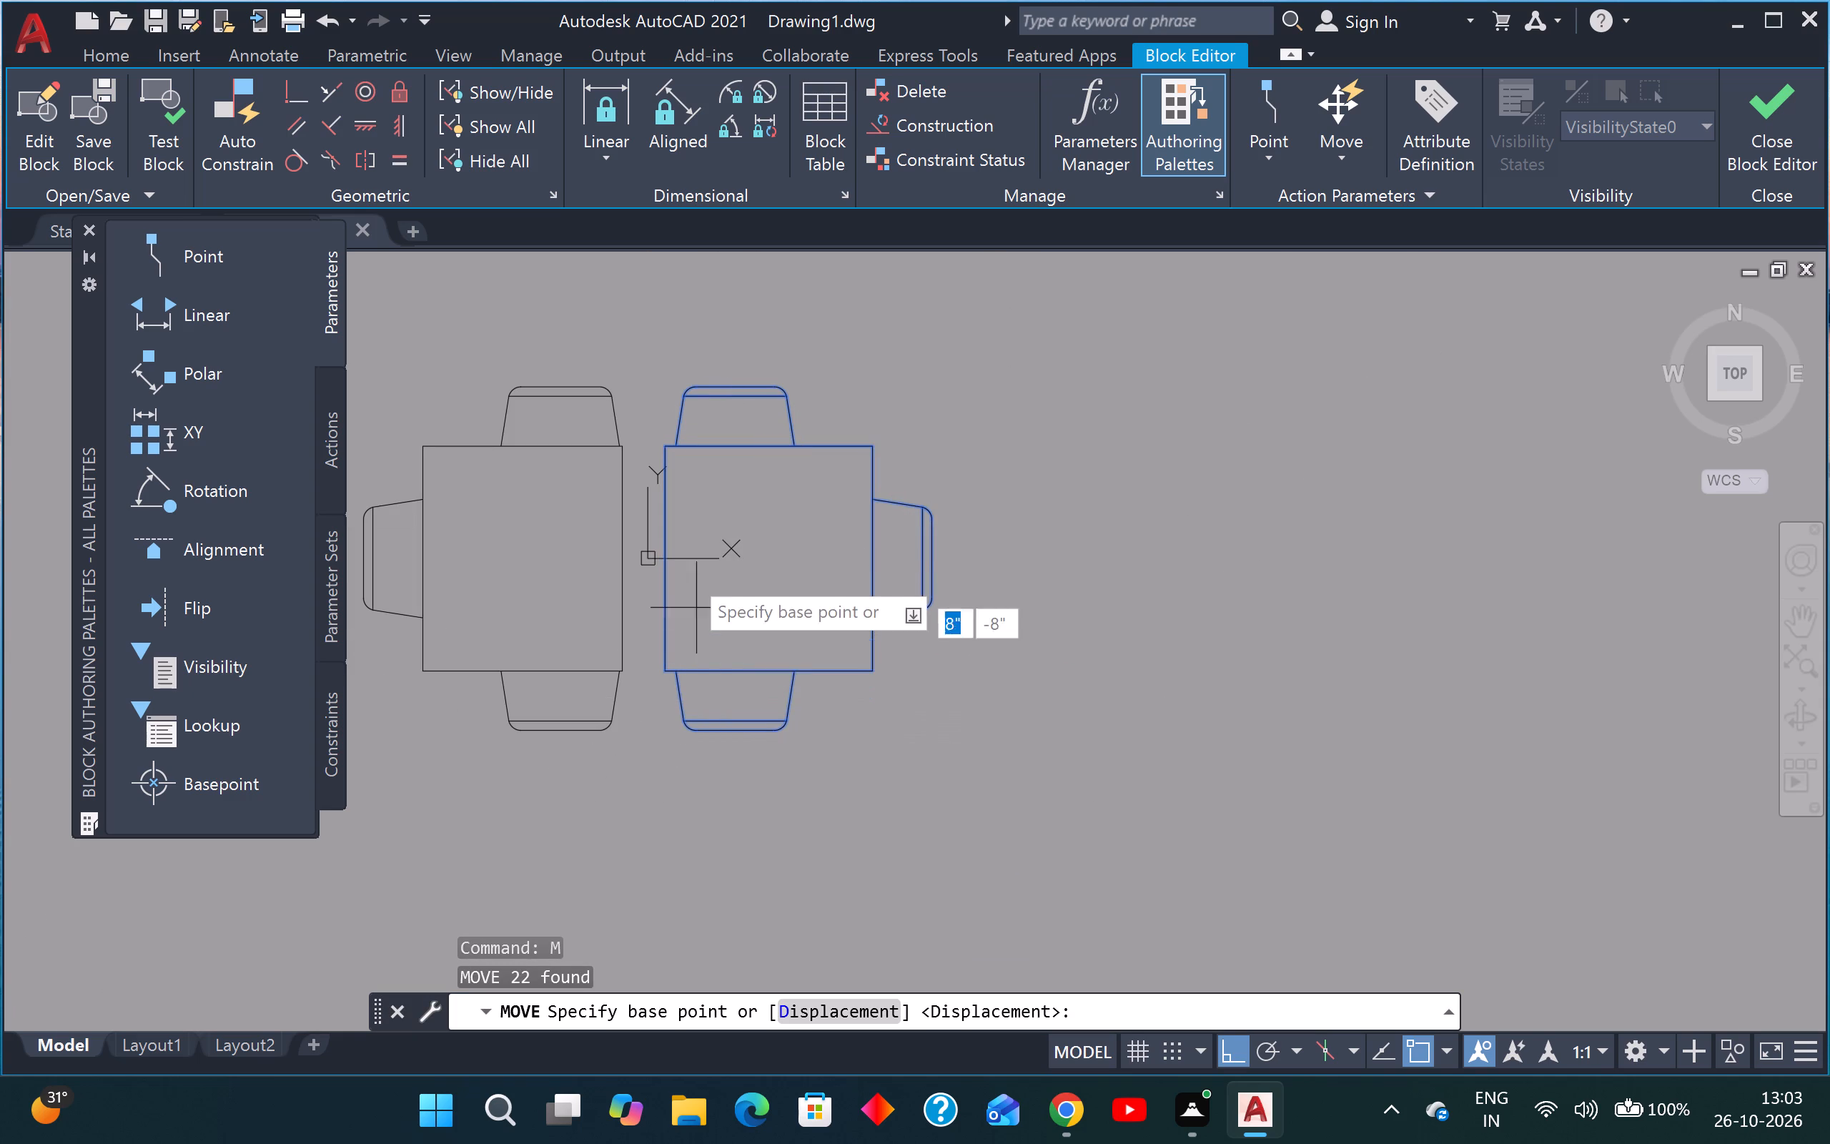
{"action": "scroll", "coordinate": [653, 438], "scroll_direction": "up", "scroll_amount": 3}
{"action": "left_click", "coordinate": [691, 438]}
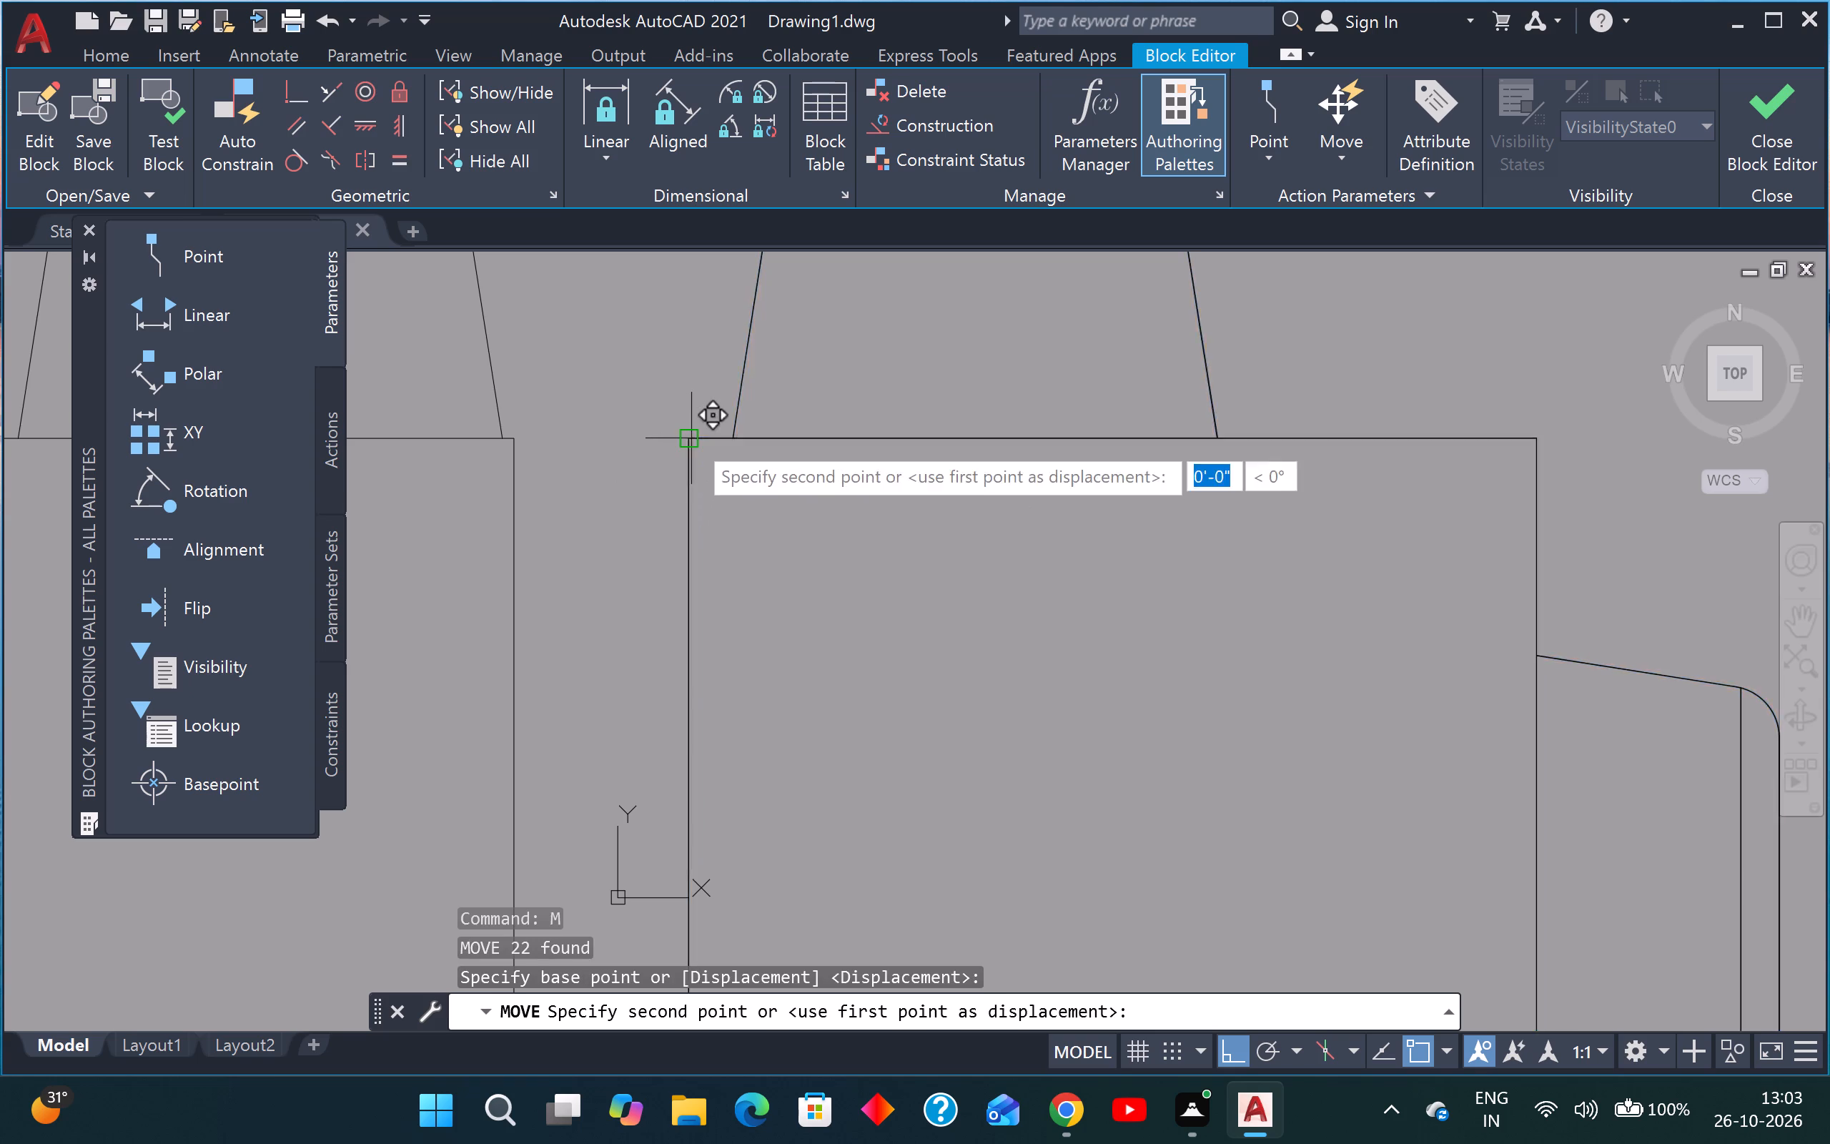
{"action": "left_click", "coordinate": [517, 443]}
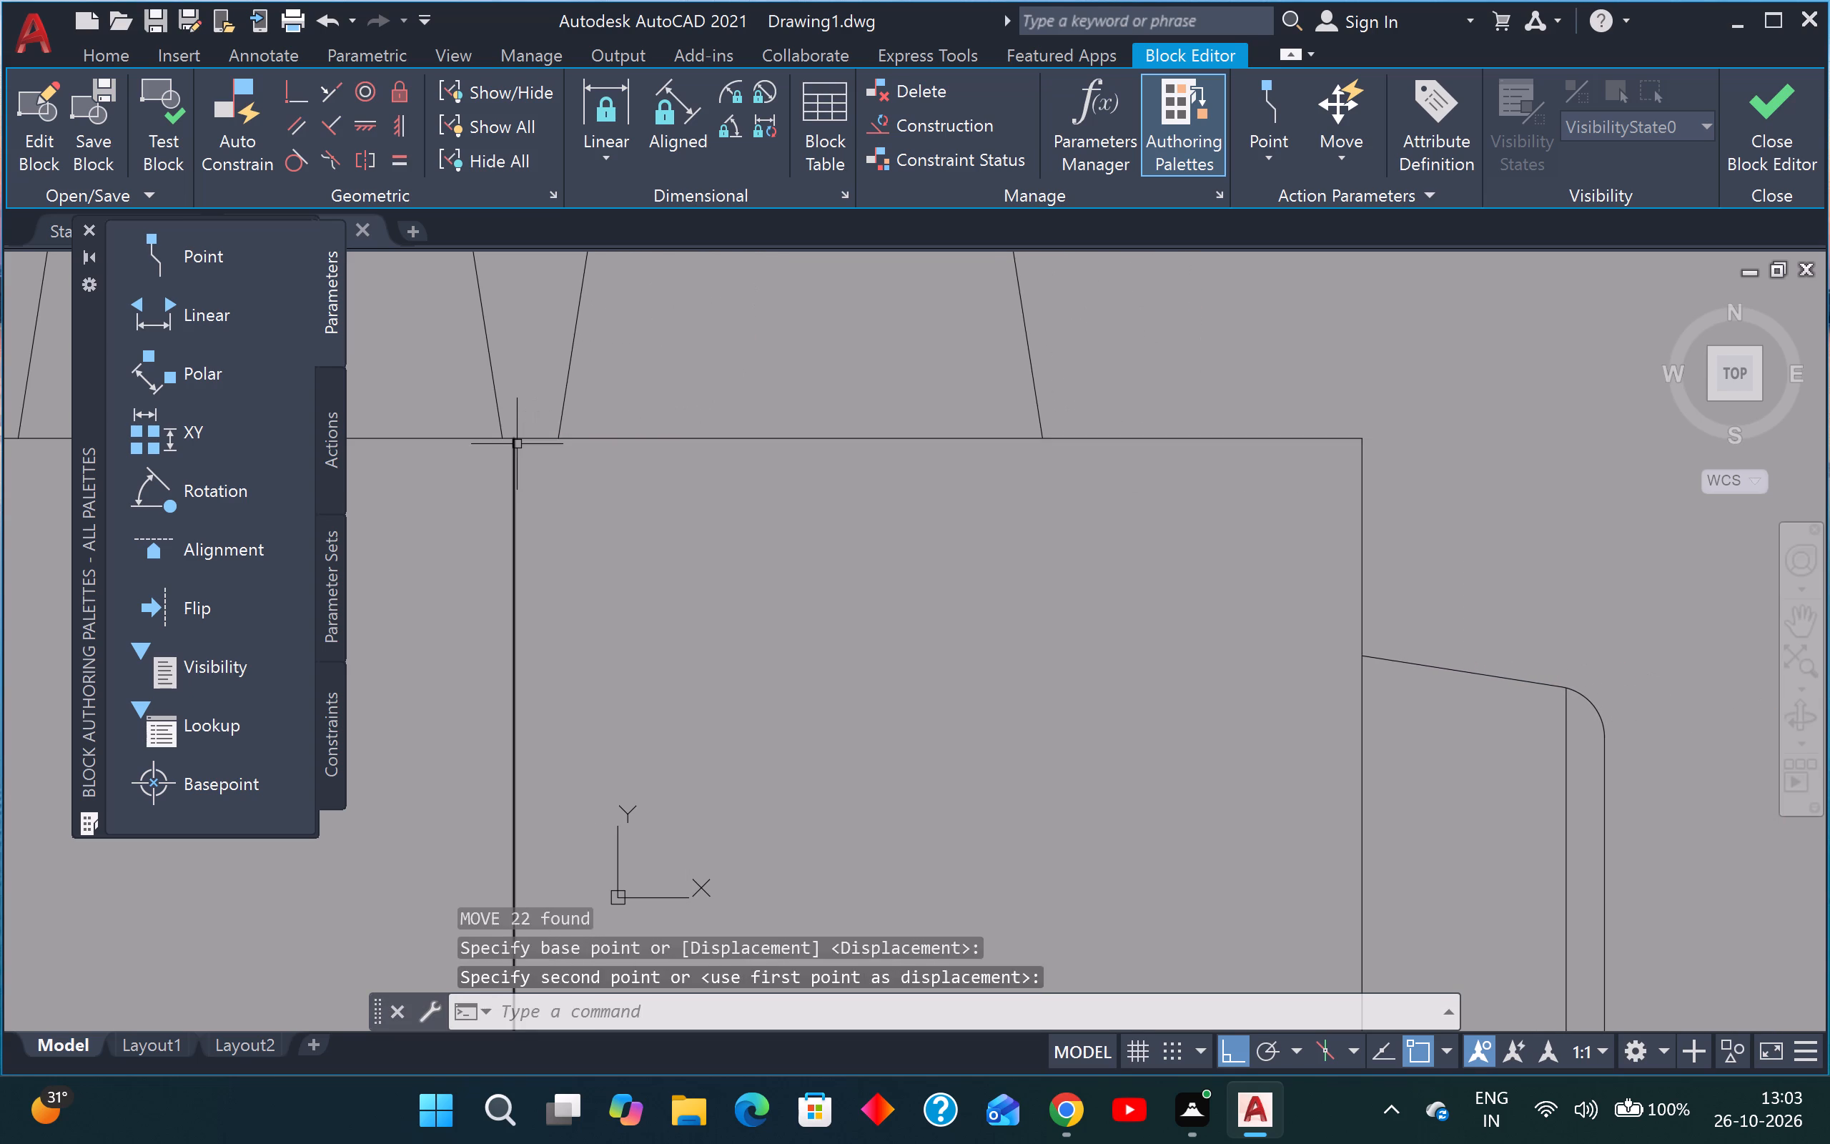
{"action": "key", "text": "Escape"}
{"action": "key", "text": "Escape"}
{"action": "key", "text": "Escape"}
Delete the two overlapping vertical lines where the table halves meet.
{"action": "left_click_drag", "start_coordinate": [558, 476], "coordinate": [550, 489]}
{"action": "left_click", "coordinate": [463, 551]}
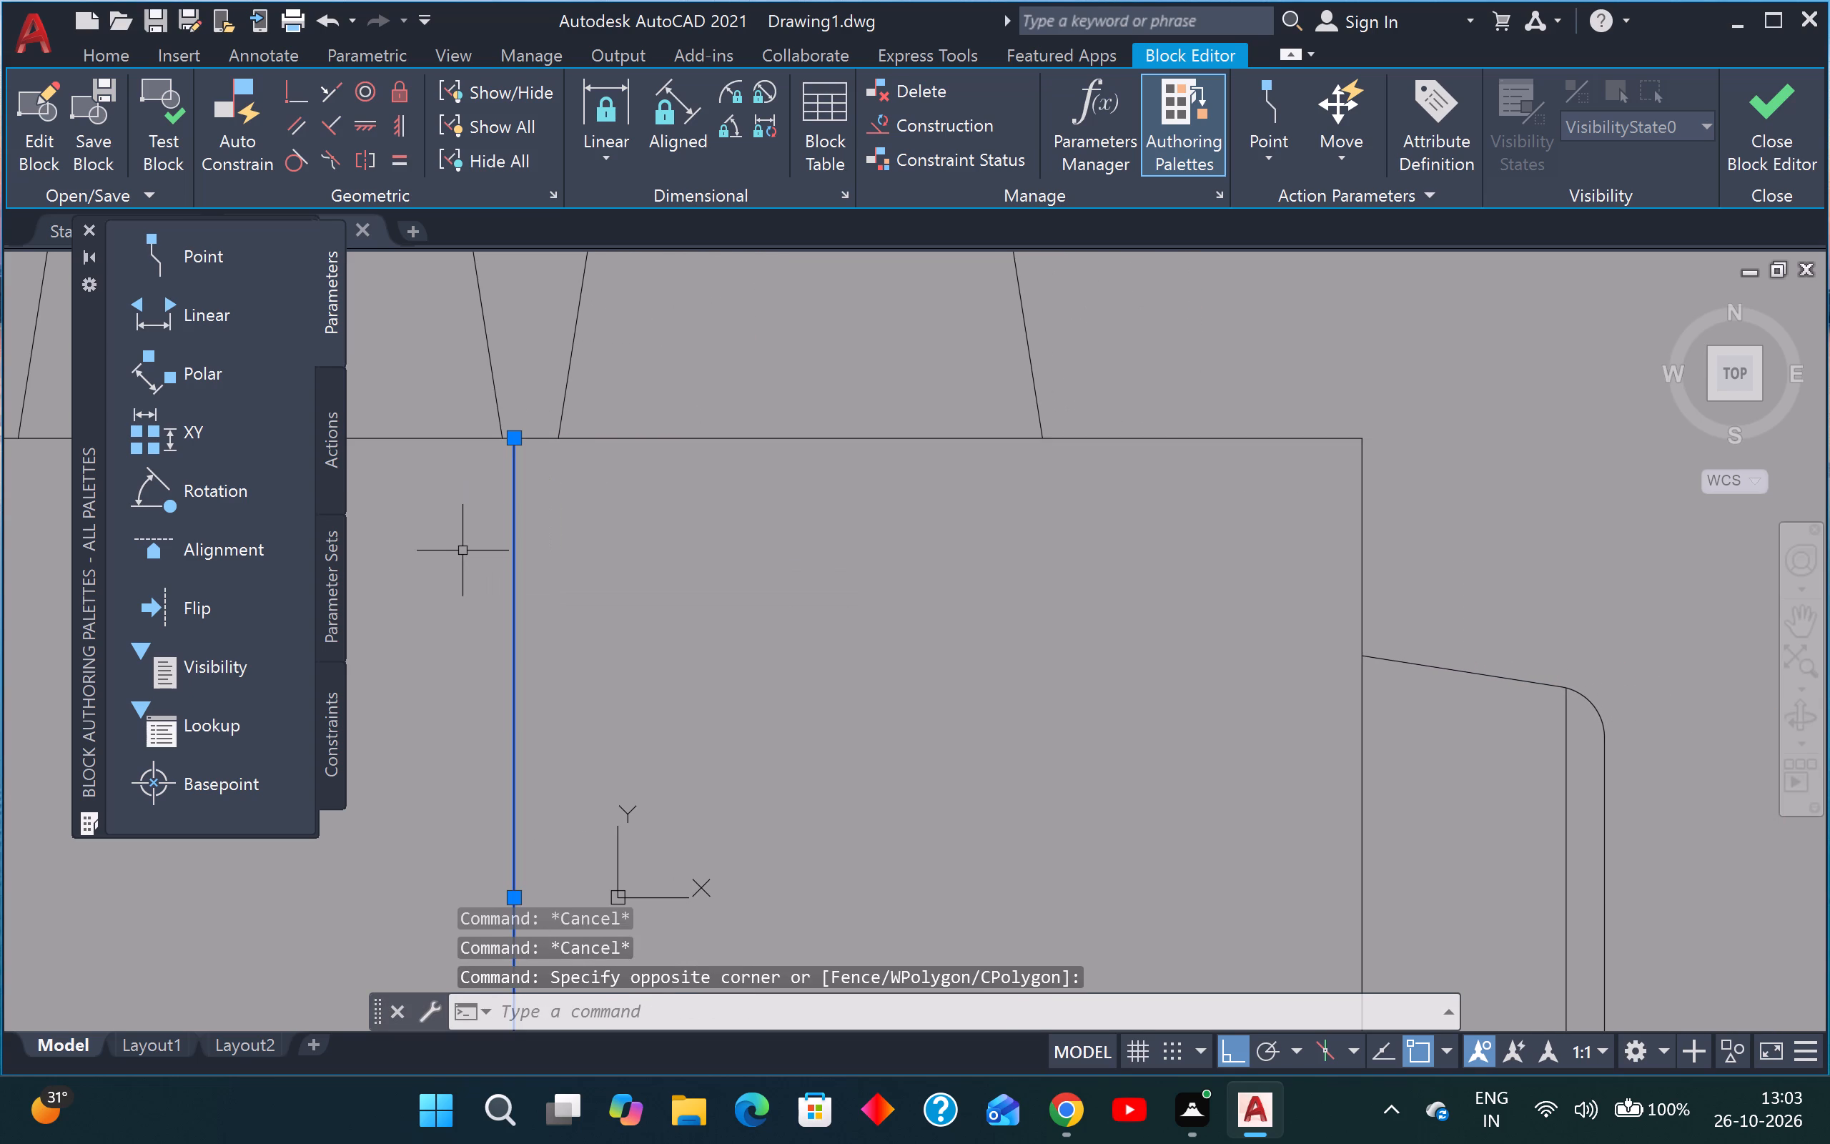
{"action": "key", "text": "Delete"}
{"action": "scroll", "coordinate": [535, 537], "scroll_direction": "down", "scroll_amount": 4}
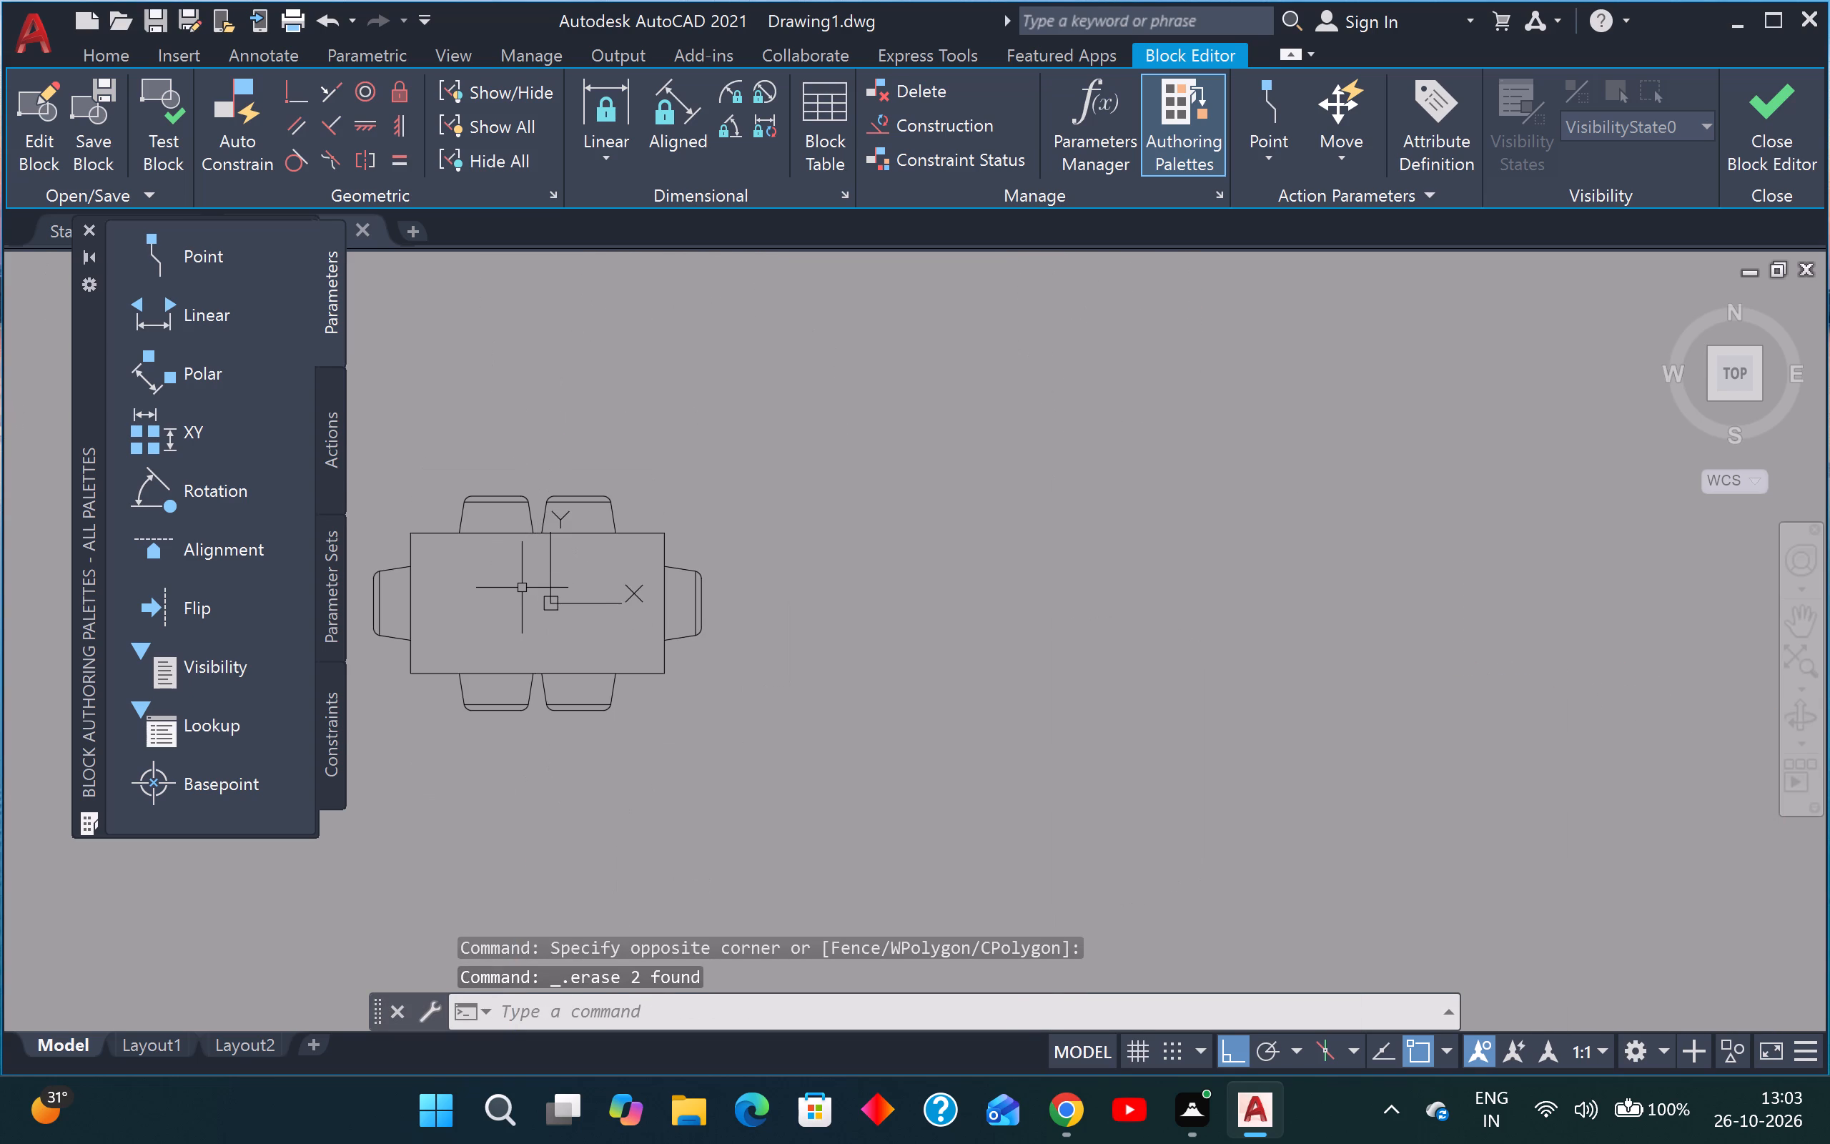
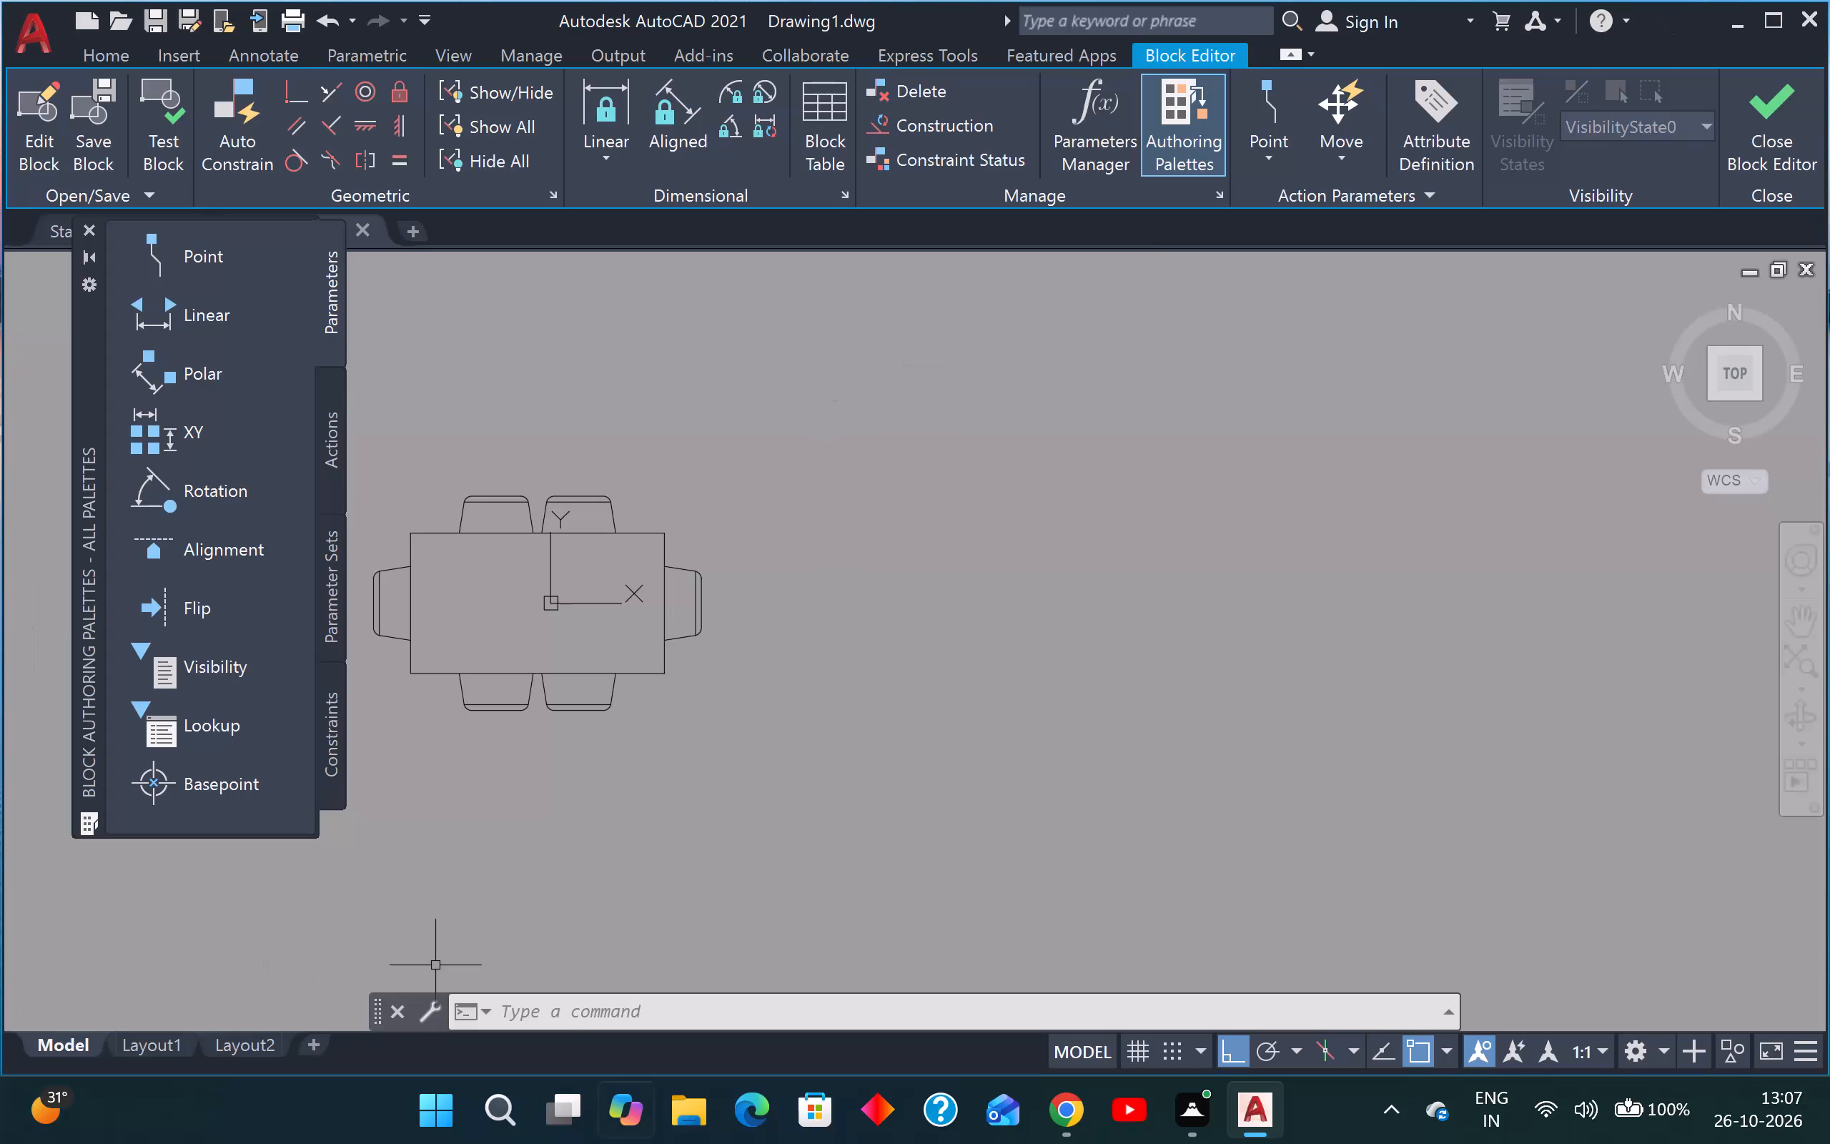
Switch from the block drawing to YouTube in Microsoft Edge, keeping only one YouTube tab open.
{"action": "left_click_drag", "start_coordinate": [1134, 1130], "coordinate": [1144, 1122]}
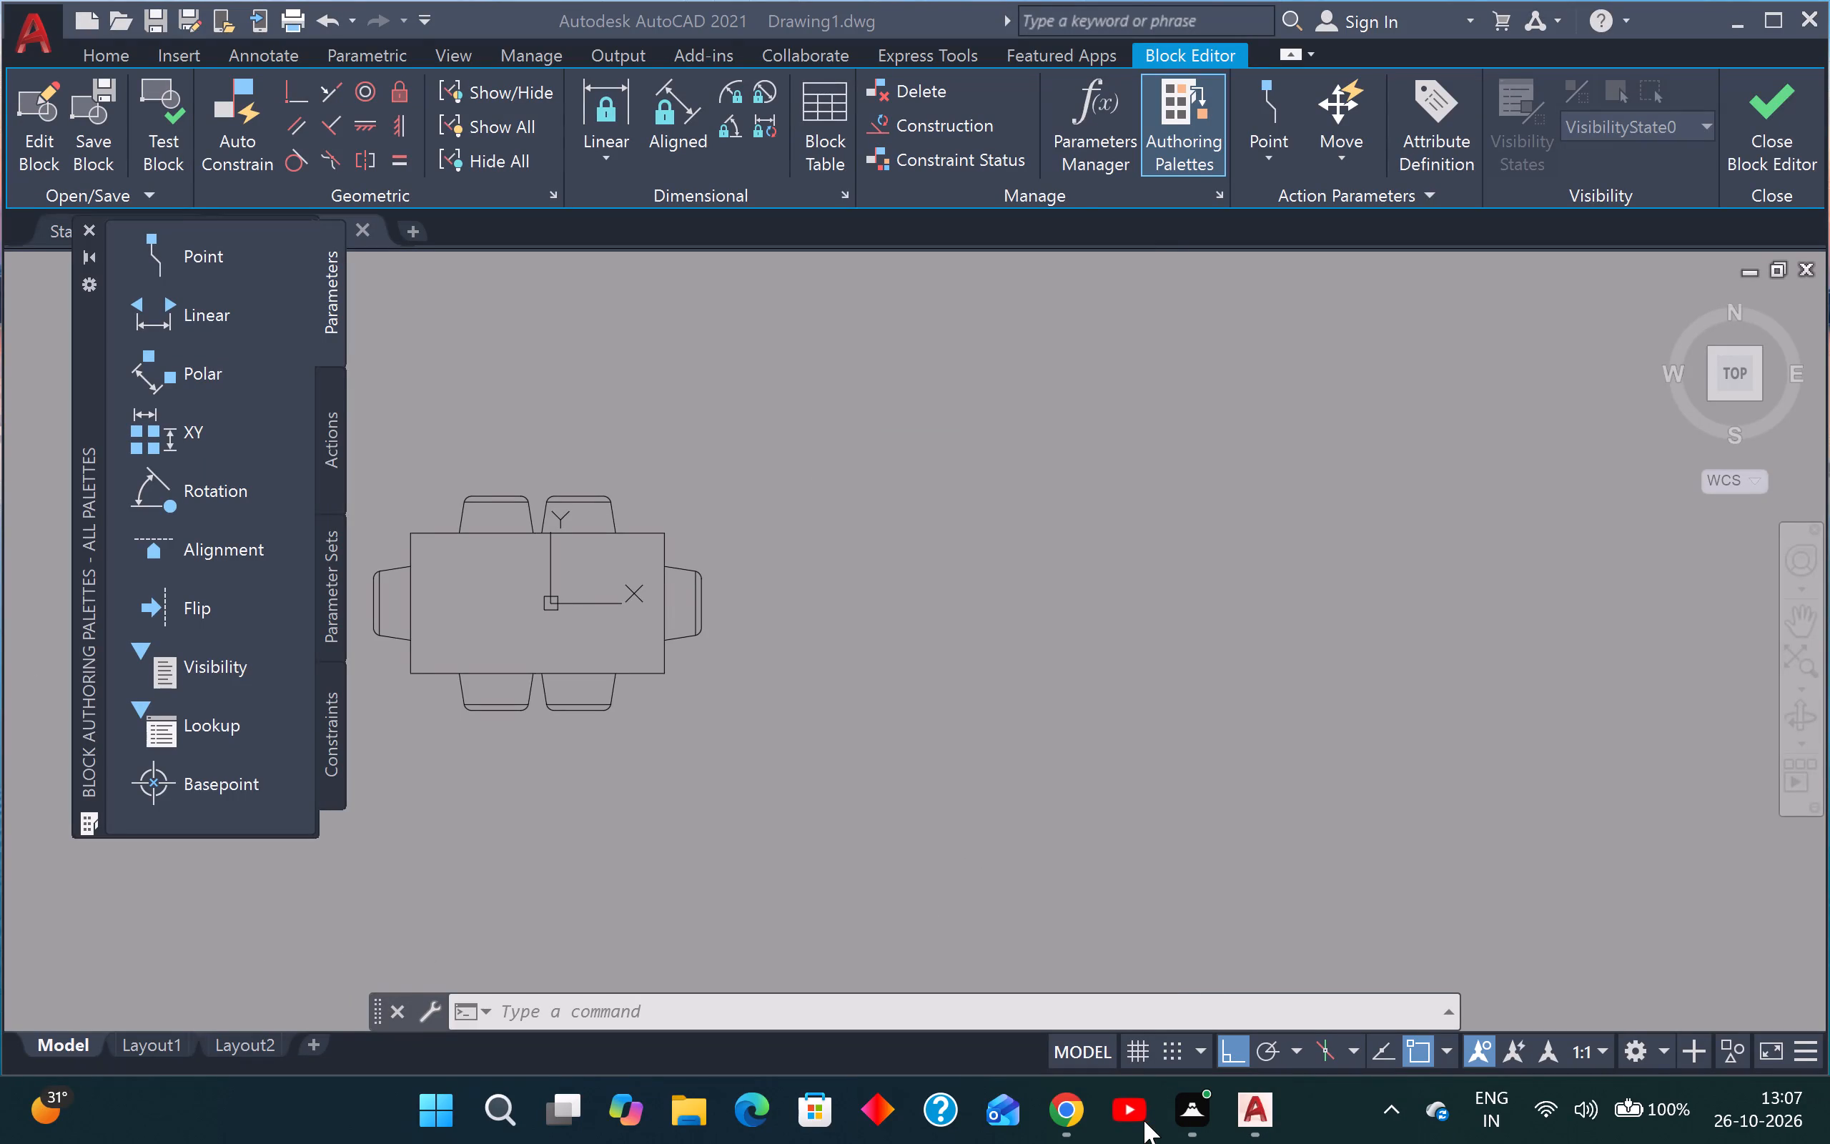
{"action": "double_click", "coordinate": [1137, 1121]}
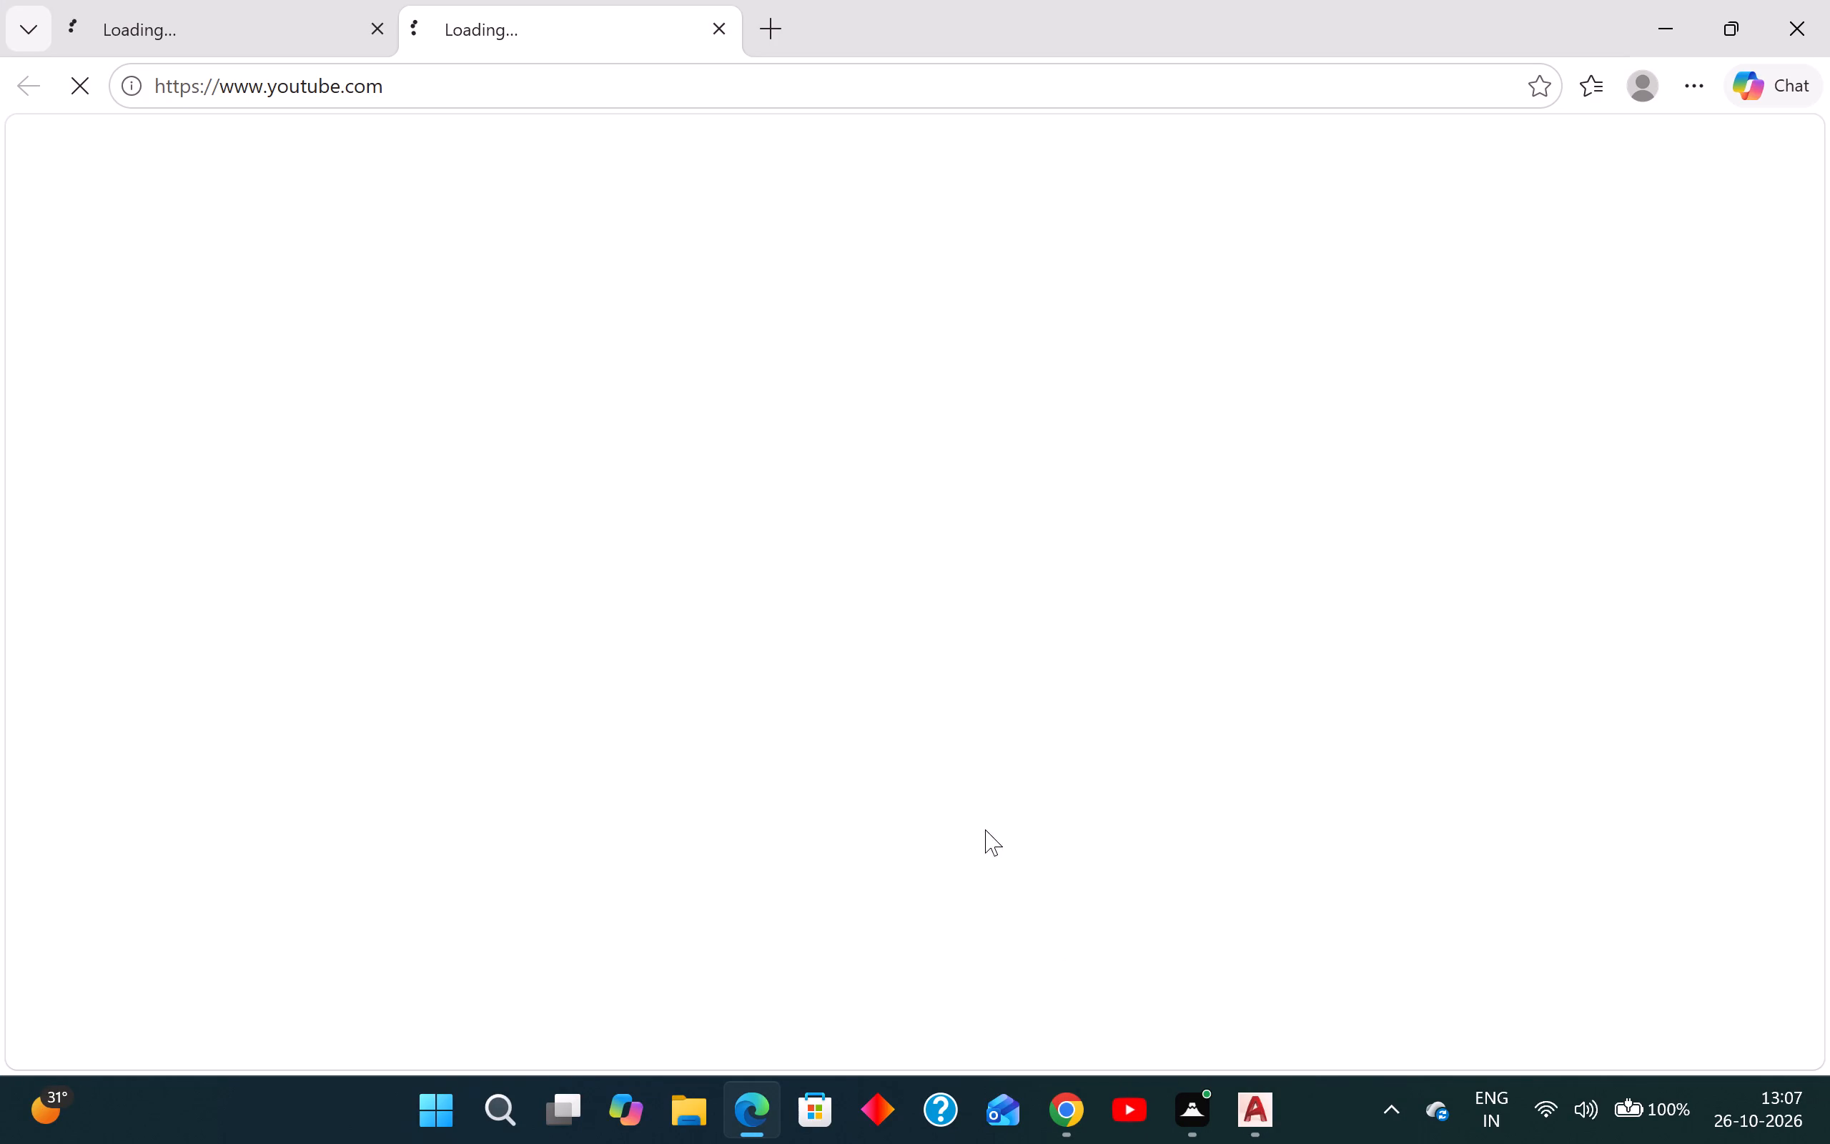
{"action": "left_click", "coordinate": [723, 27]}
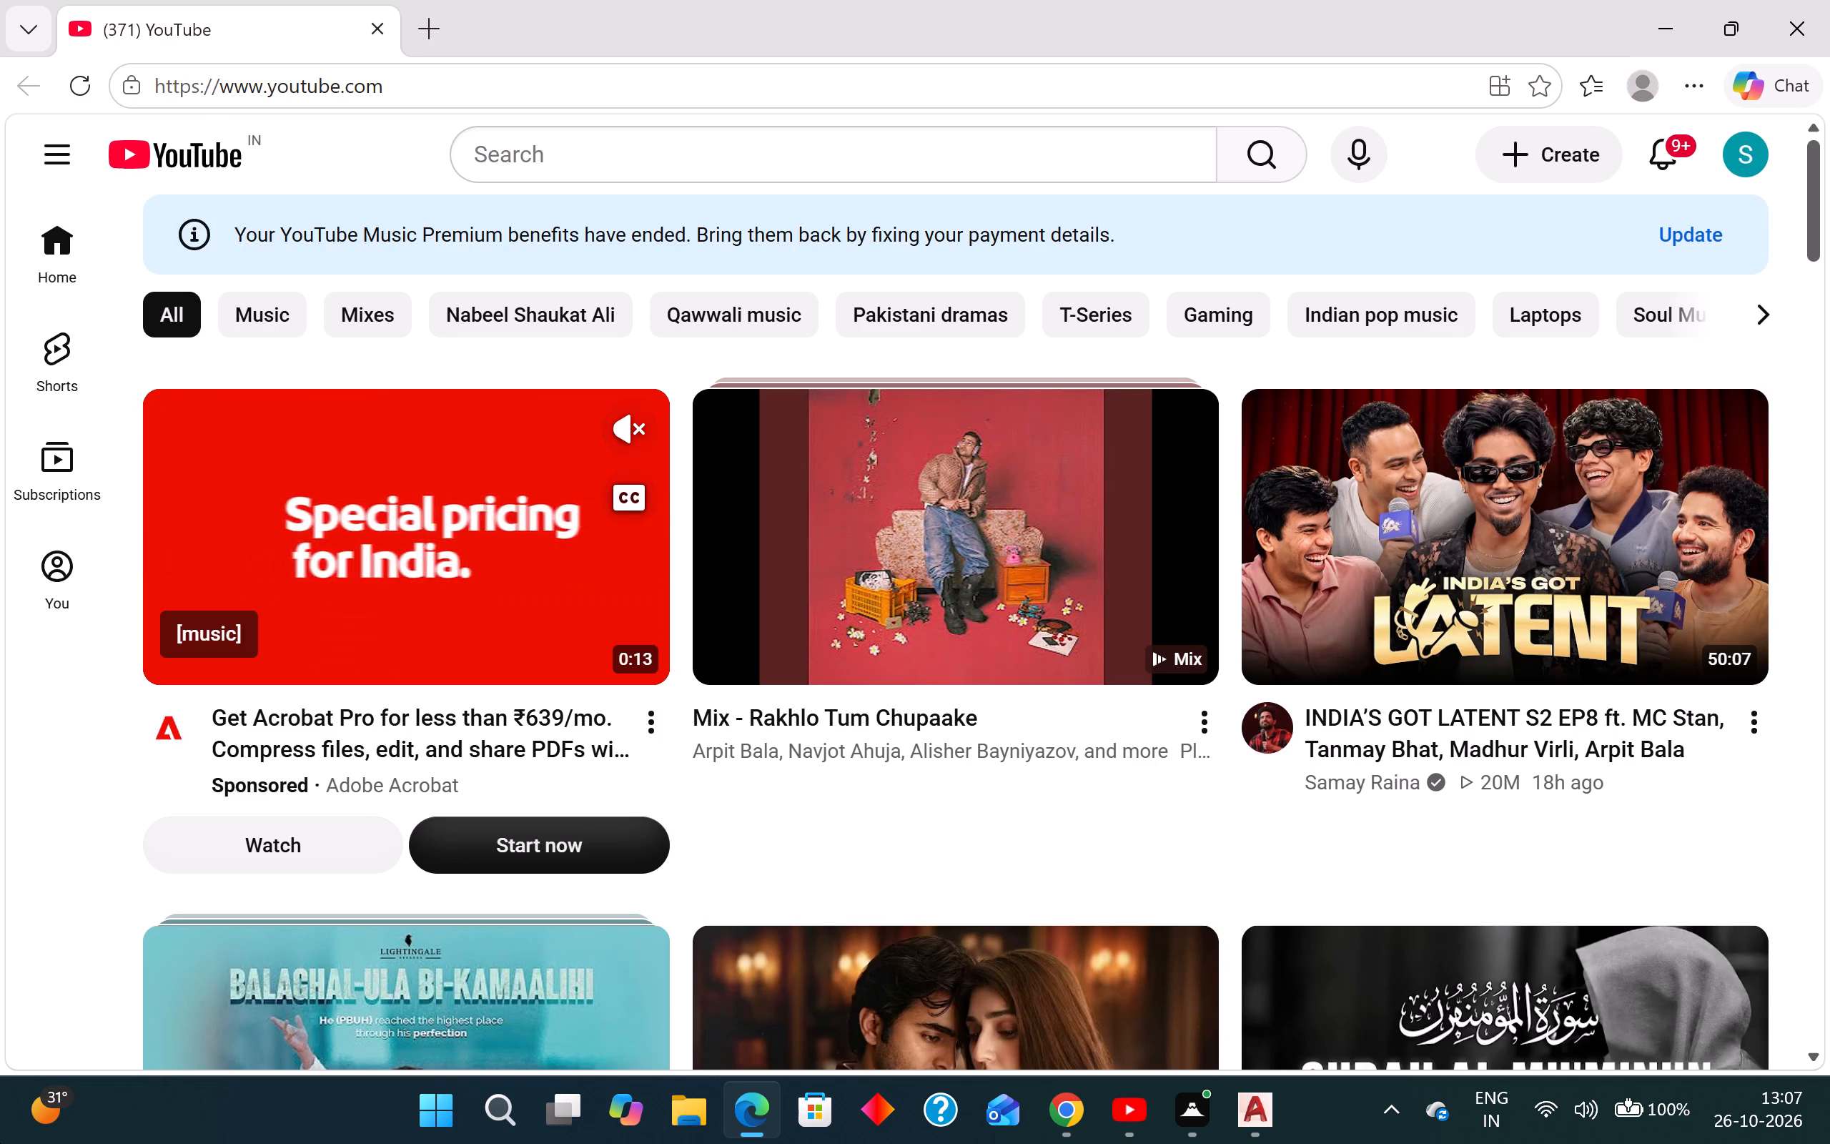
Browse the recommended videos and mixes on the YouTube home feed for something to play.
{"action": "scroll", "coordinate": [0, 1143], "scroll_direction": "down", "scroll_amount": 4}
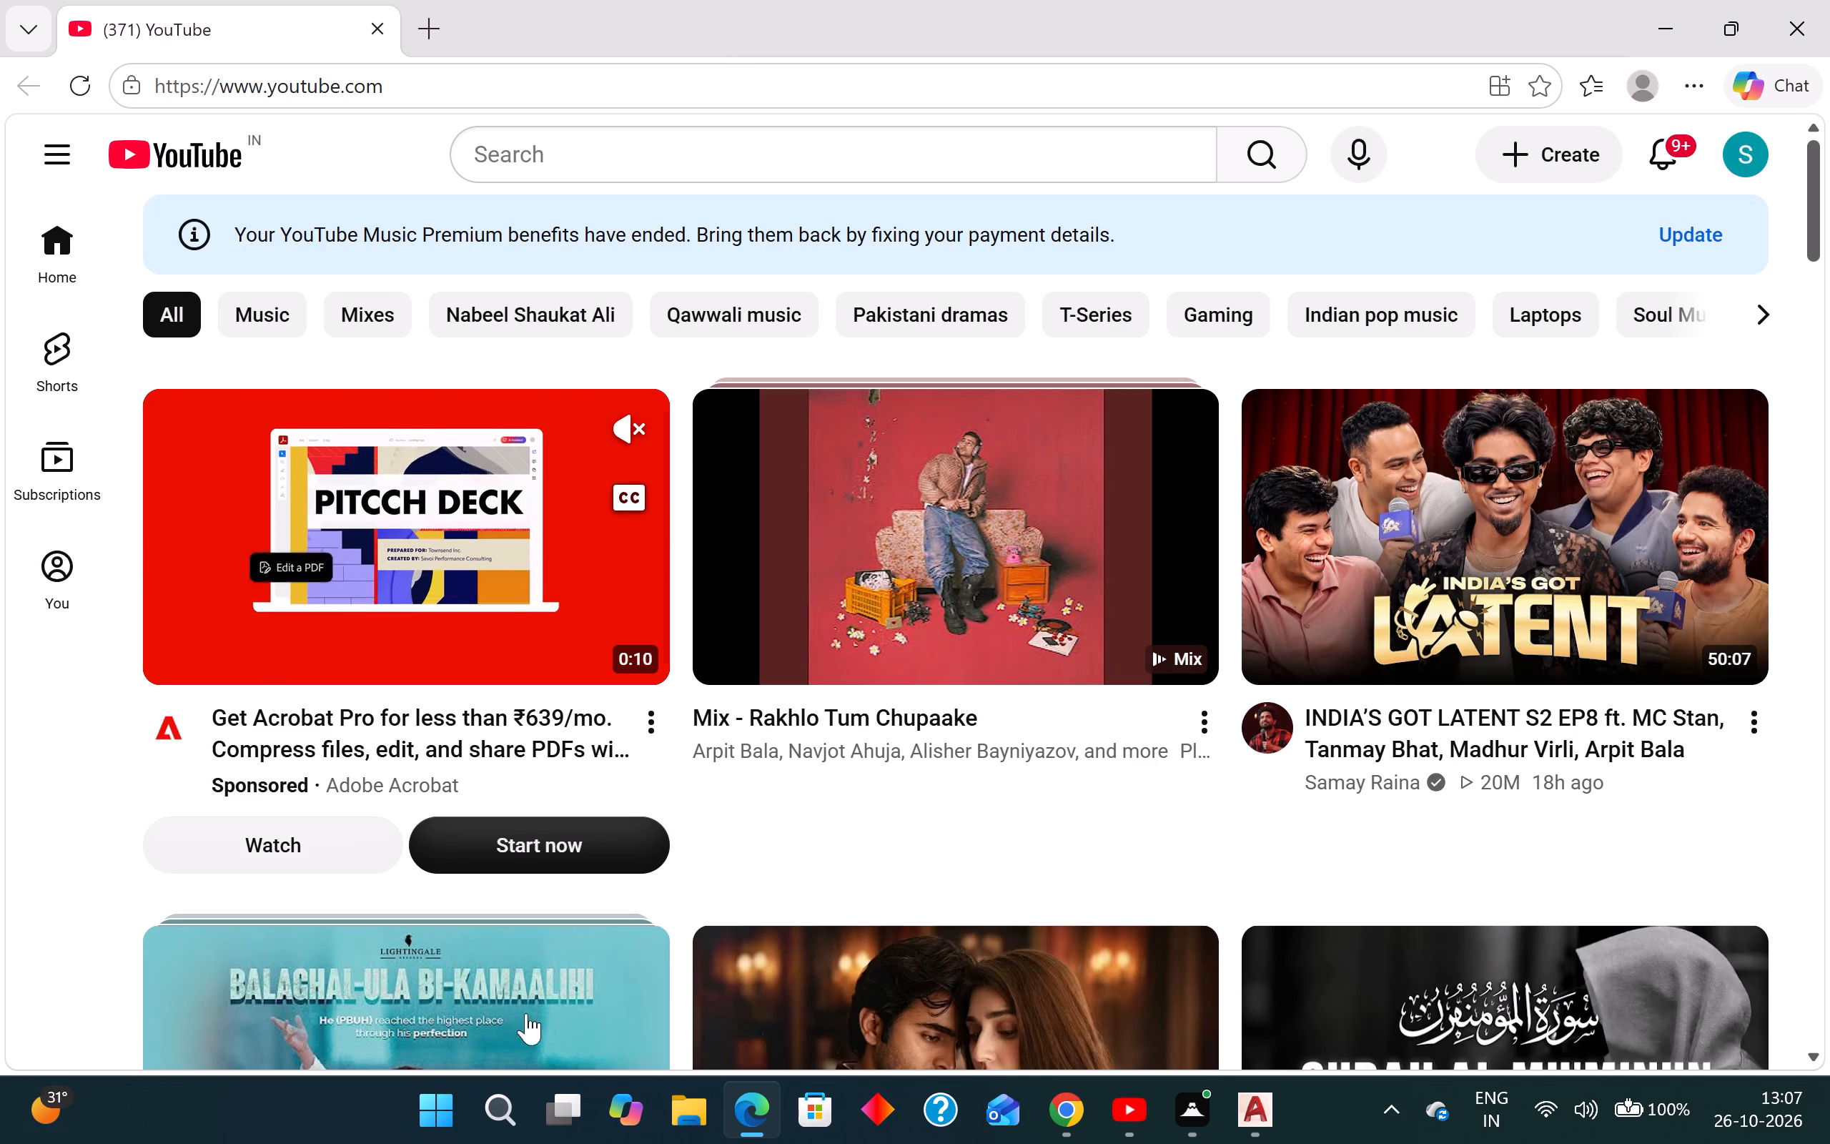
{"action": "scroll", "coordinate": [891, 822], "scroll_direction": "down", "scroll_amount": 5}
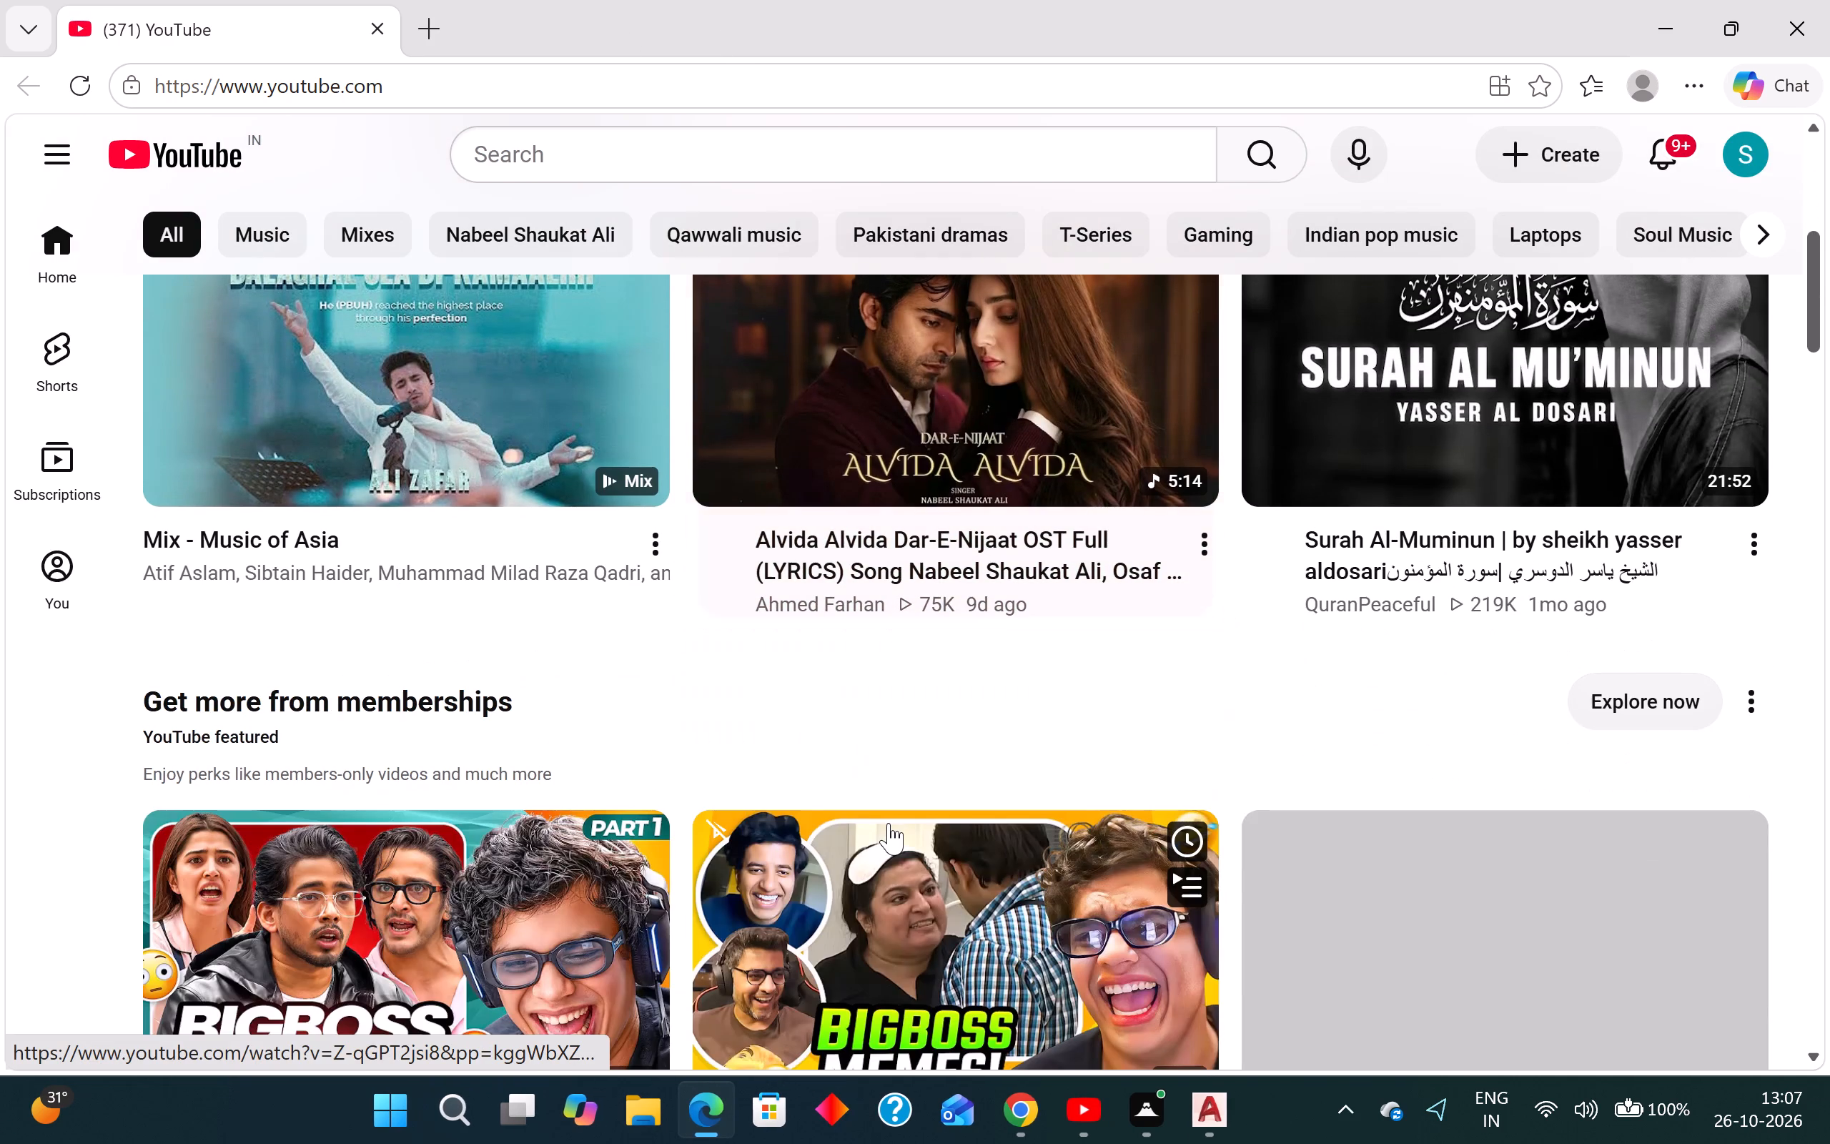
{"action": "scroll", "coordinate": [889, 823], "scroll_direction": "down", "scroll_amount": 7}
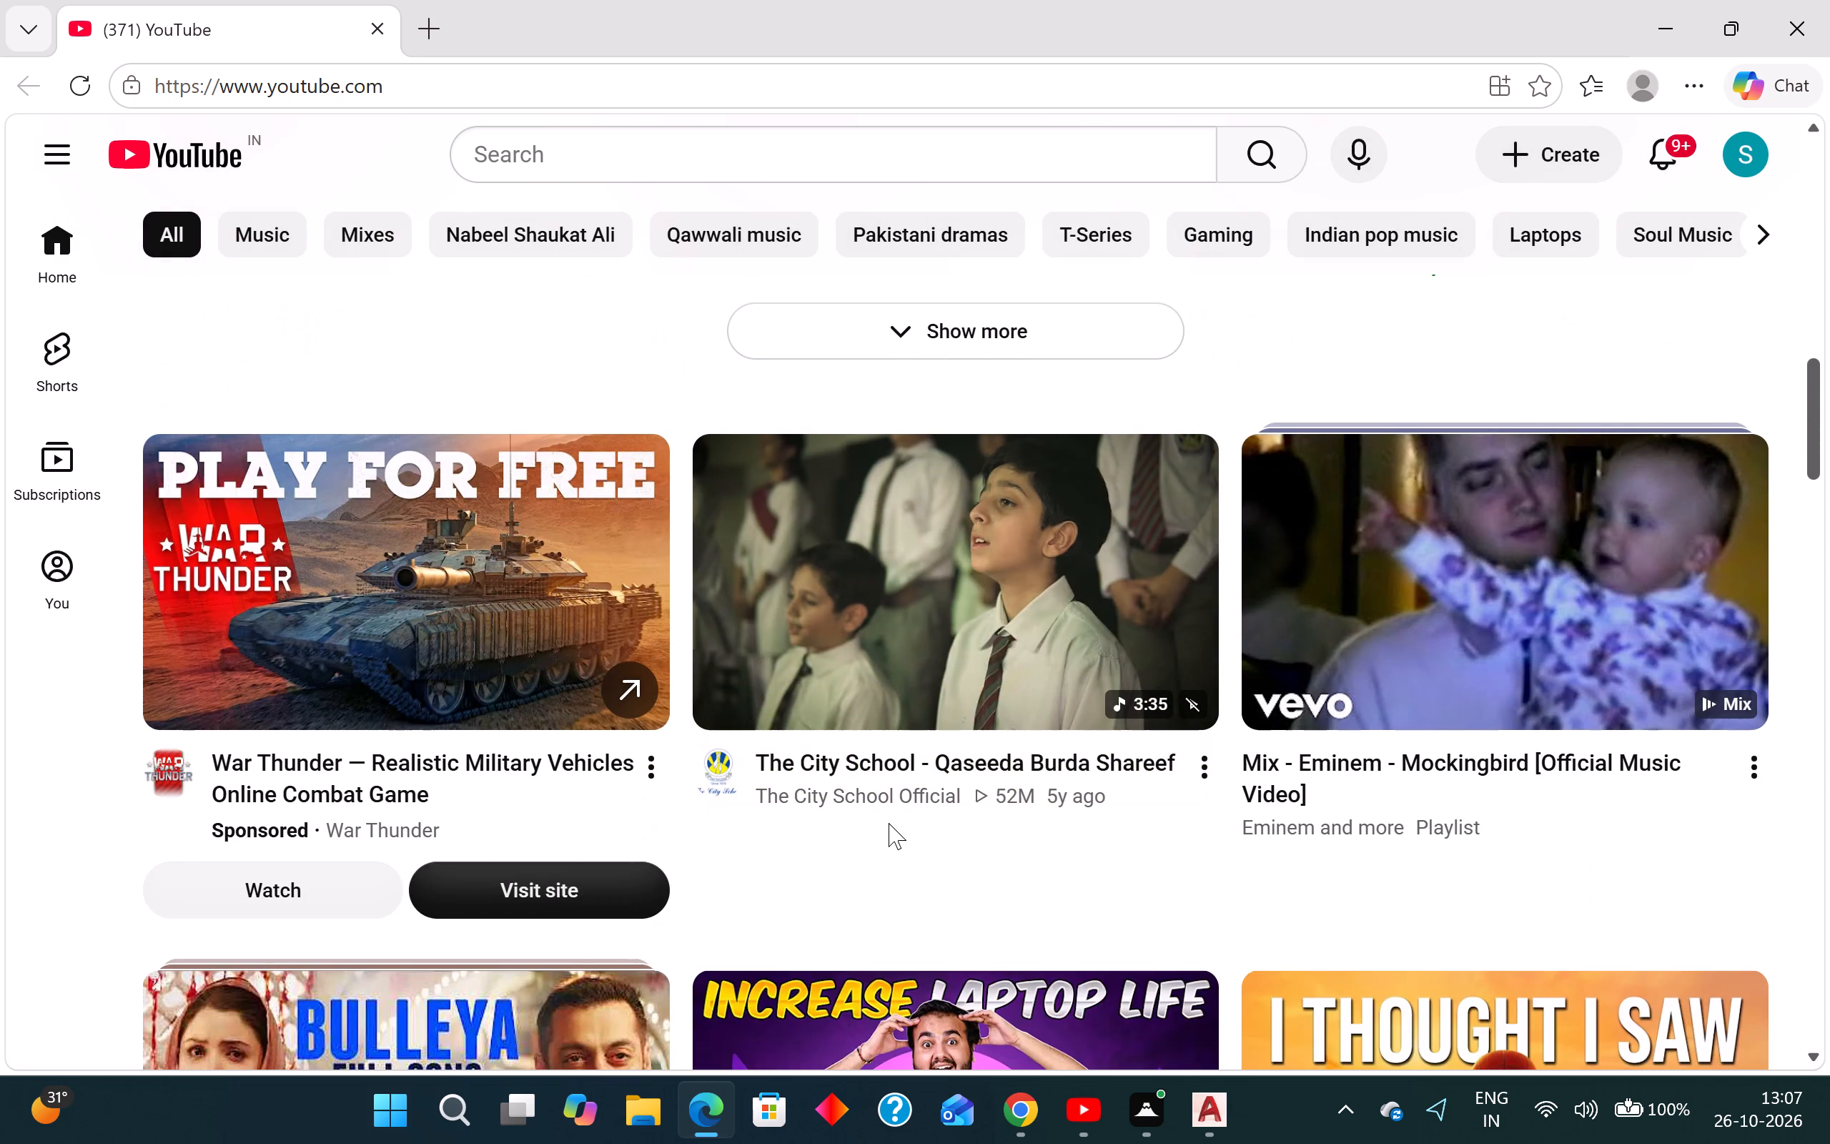
{"action": "scroll", "coordinate": [889, 823], "scroll_direction": "down", "scroll_amount": 8}
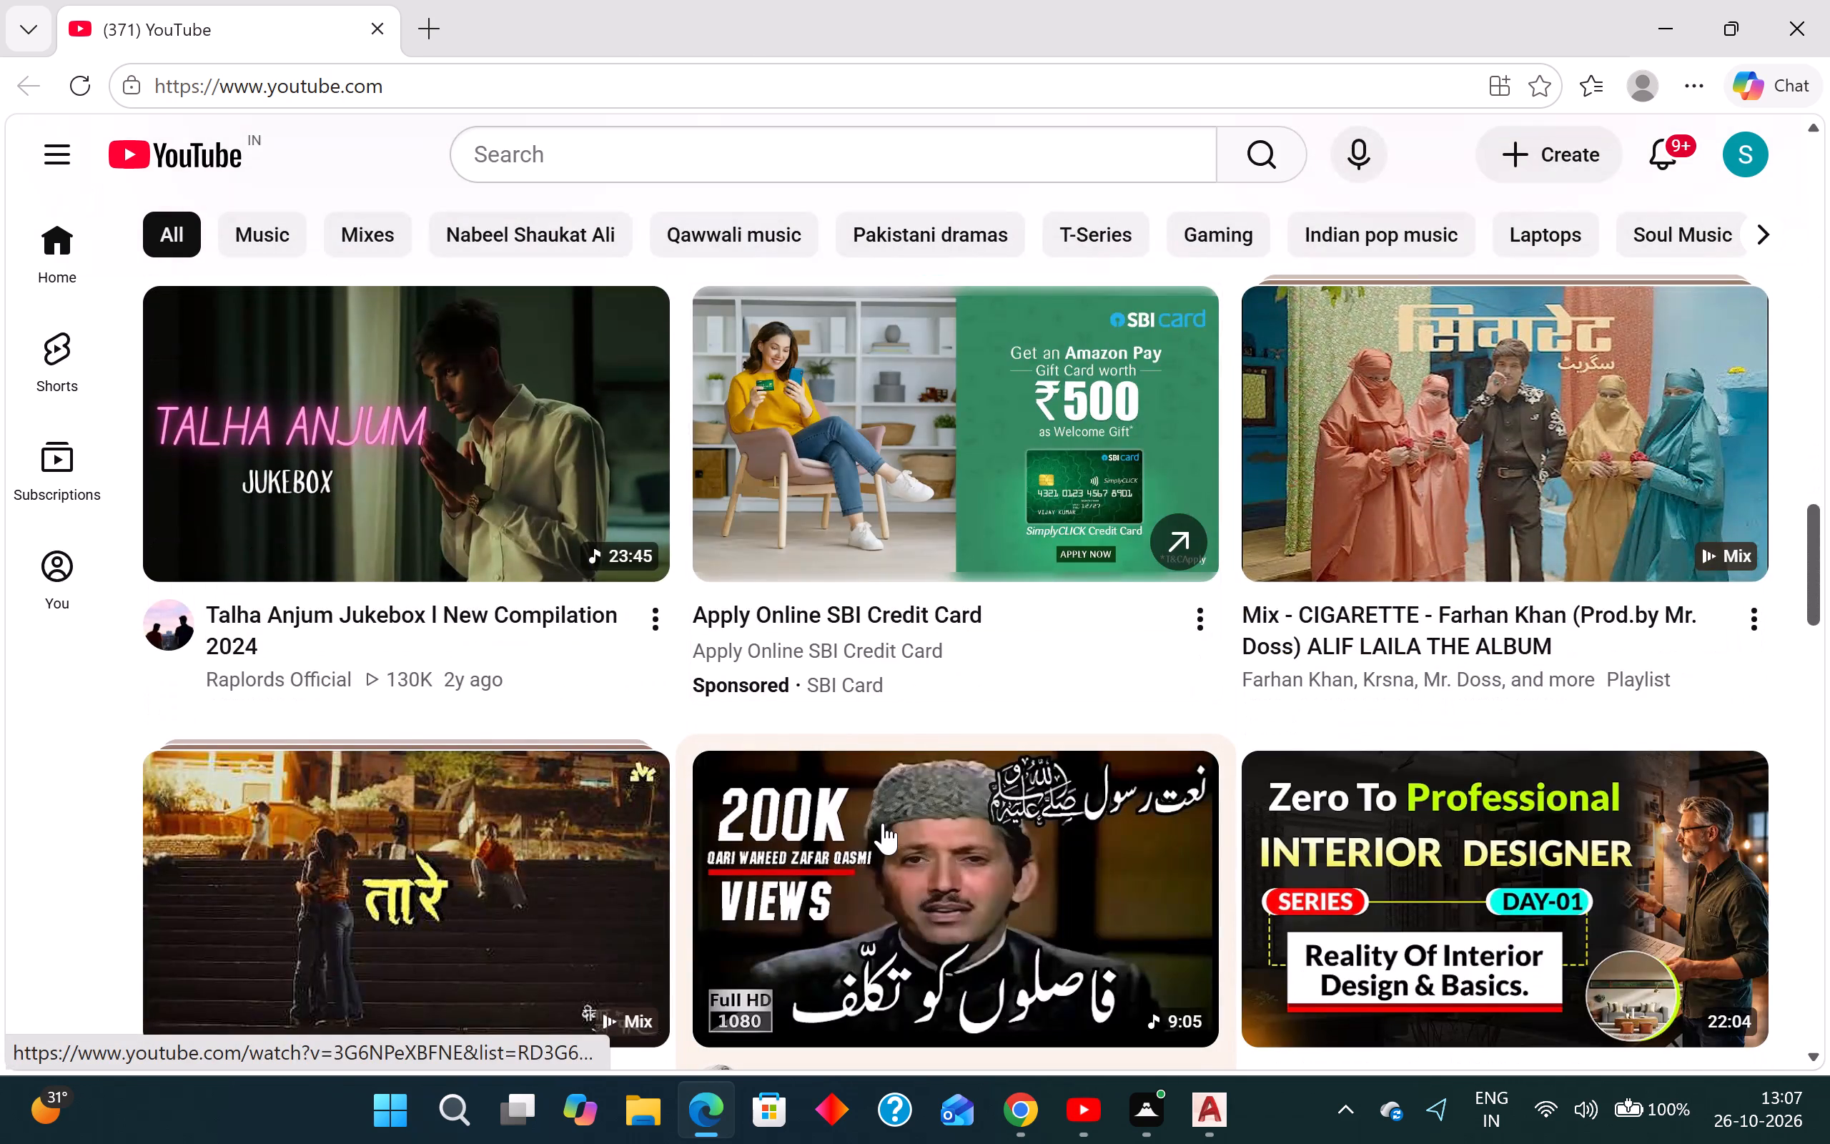
{"action": "scroll", "coordinate": [883, 823], "scroll_direction": "down", "scroll_amount": 9}
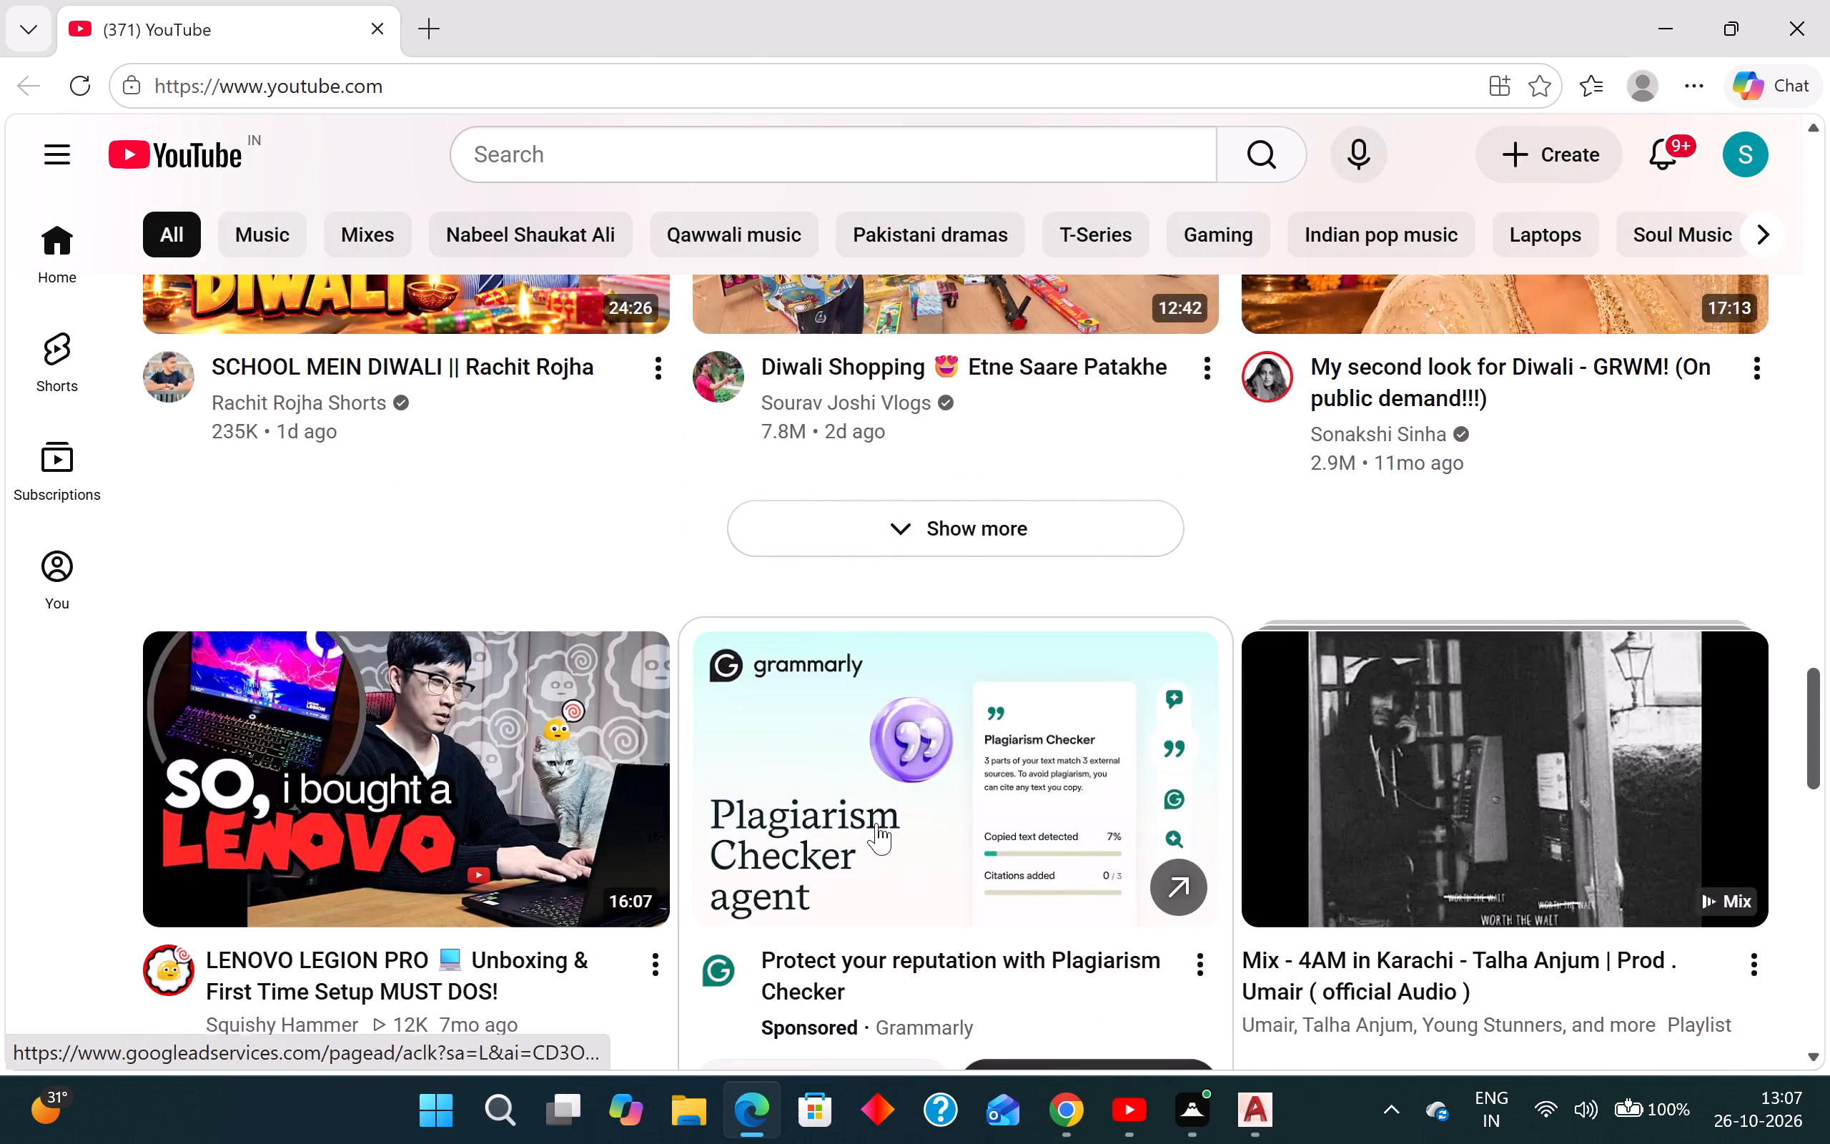
{"action": "scroll", "coordinate": [876, 823], "scroll_direction": "down", "scroll_amount": 5}
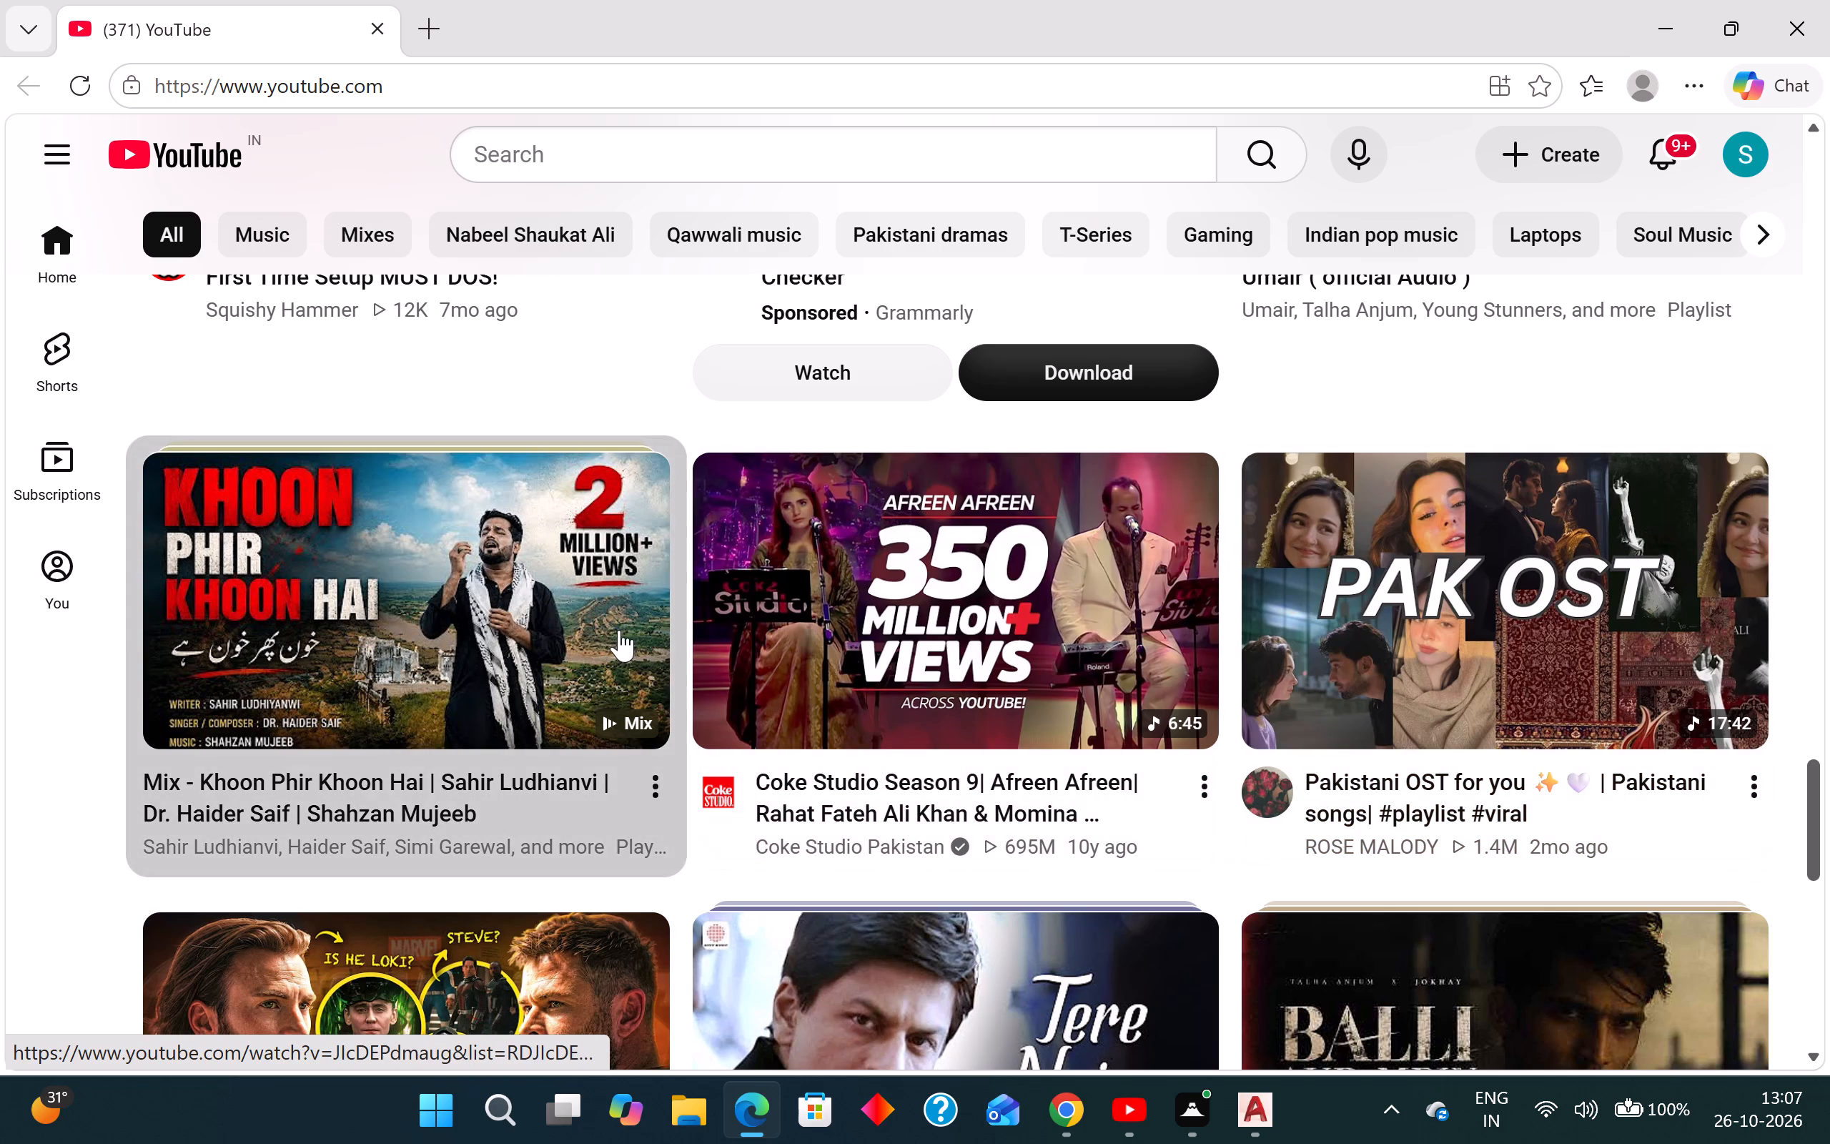
{"action": "scroll", "coordinate": [619, 630], "scroll_direction": "down", "scroll_amount": 2}
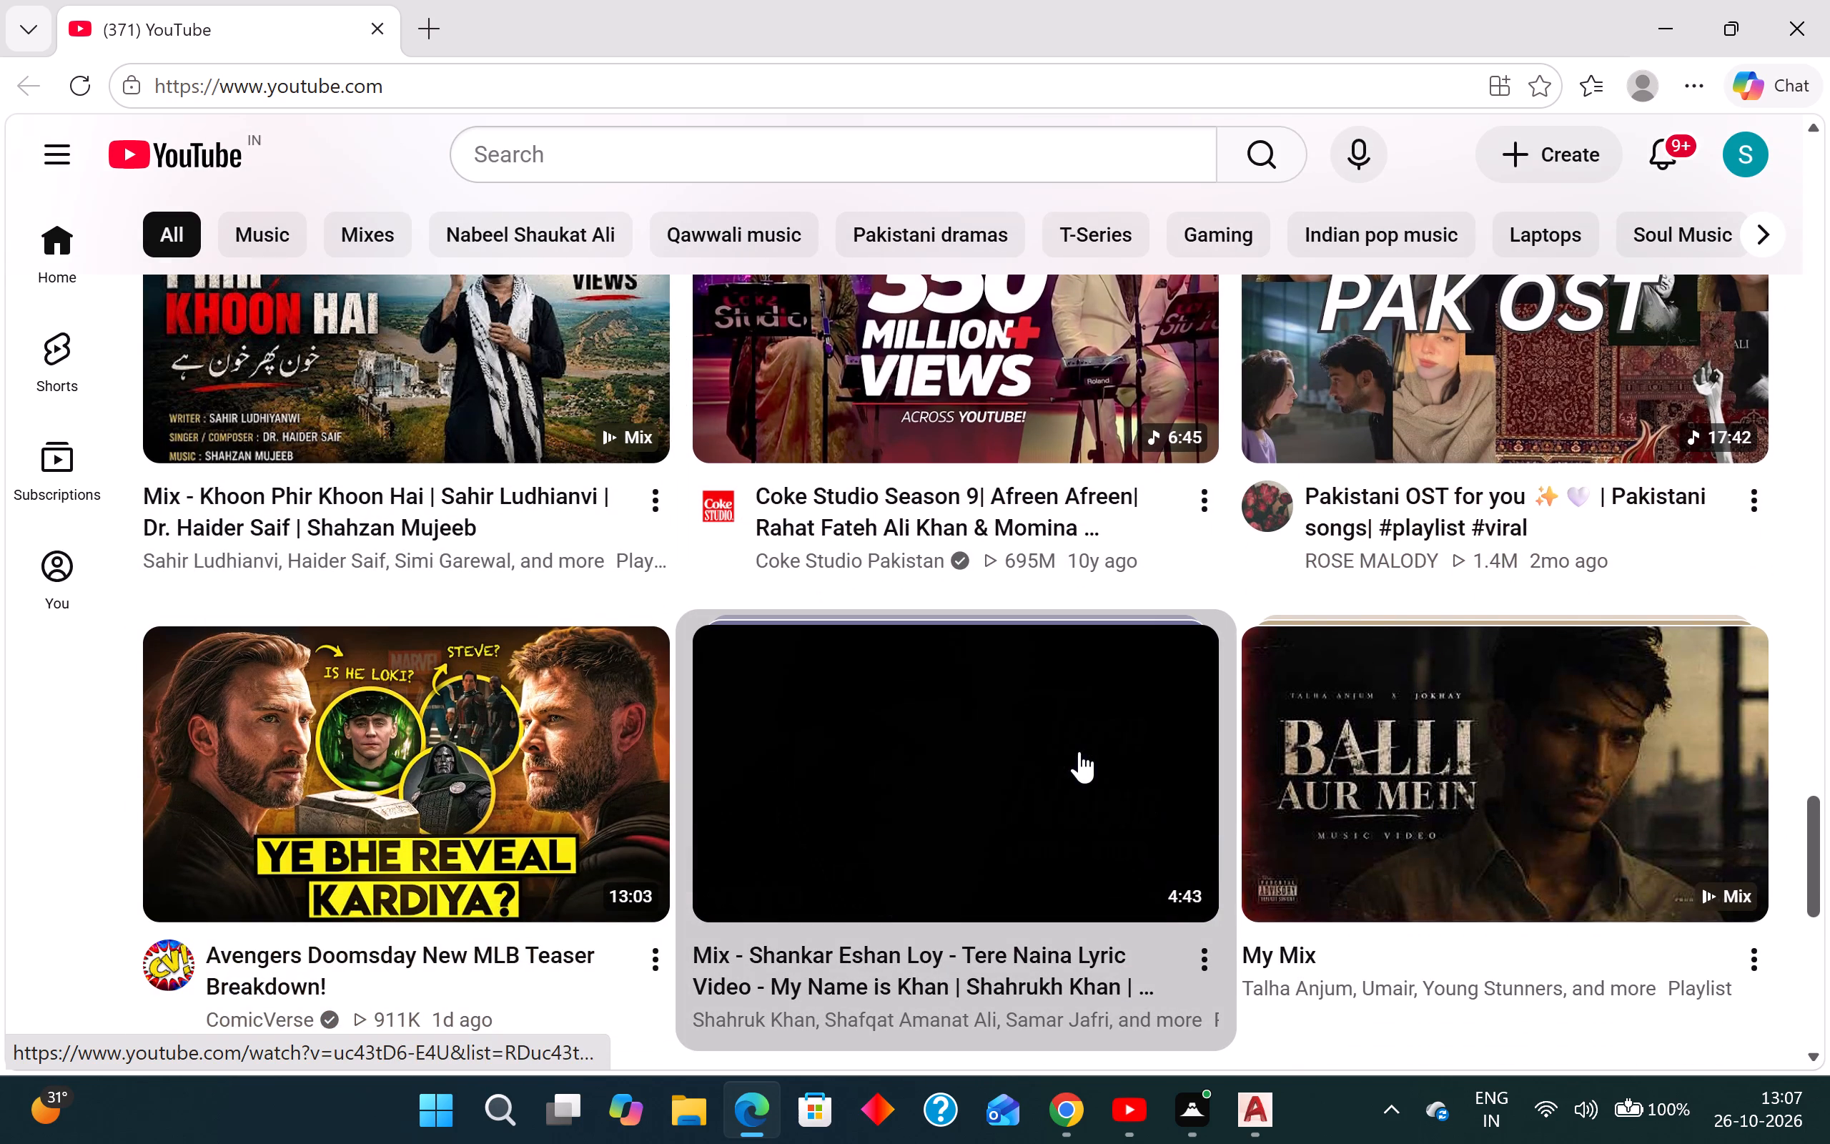
{"action": "right_click", "coordinate": [948, 741]}
{"action": "scroll", "coordinate": [948, 741], "scroll_direction": "down", "scroll_amount": 6}
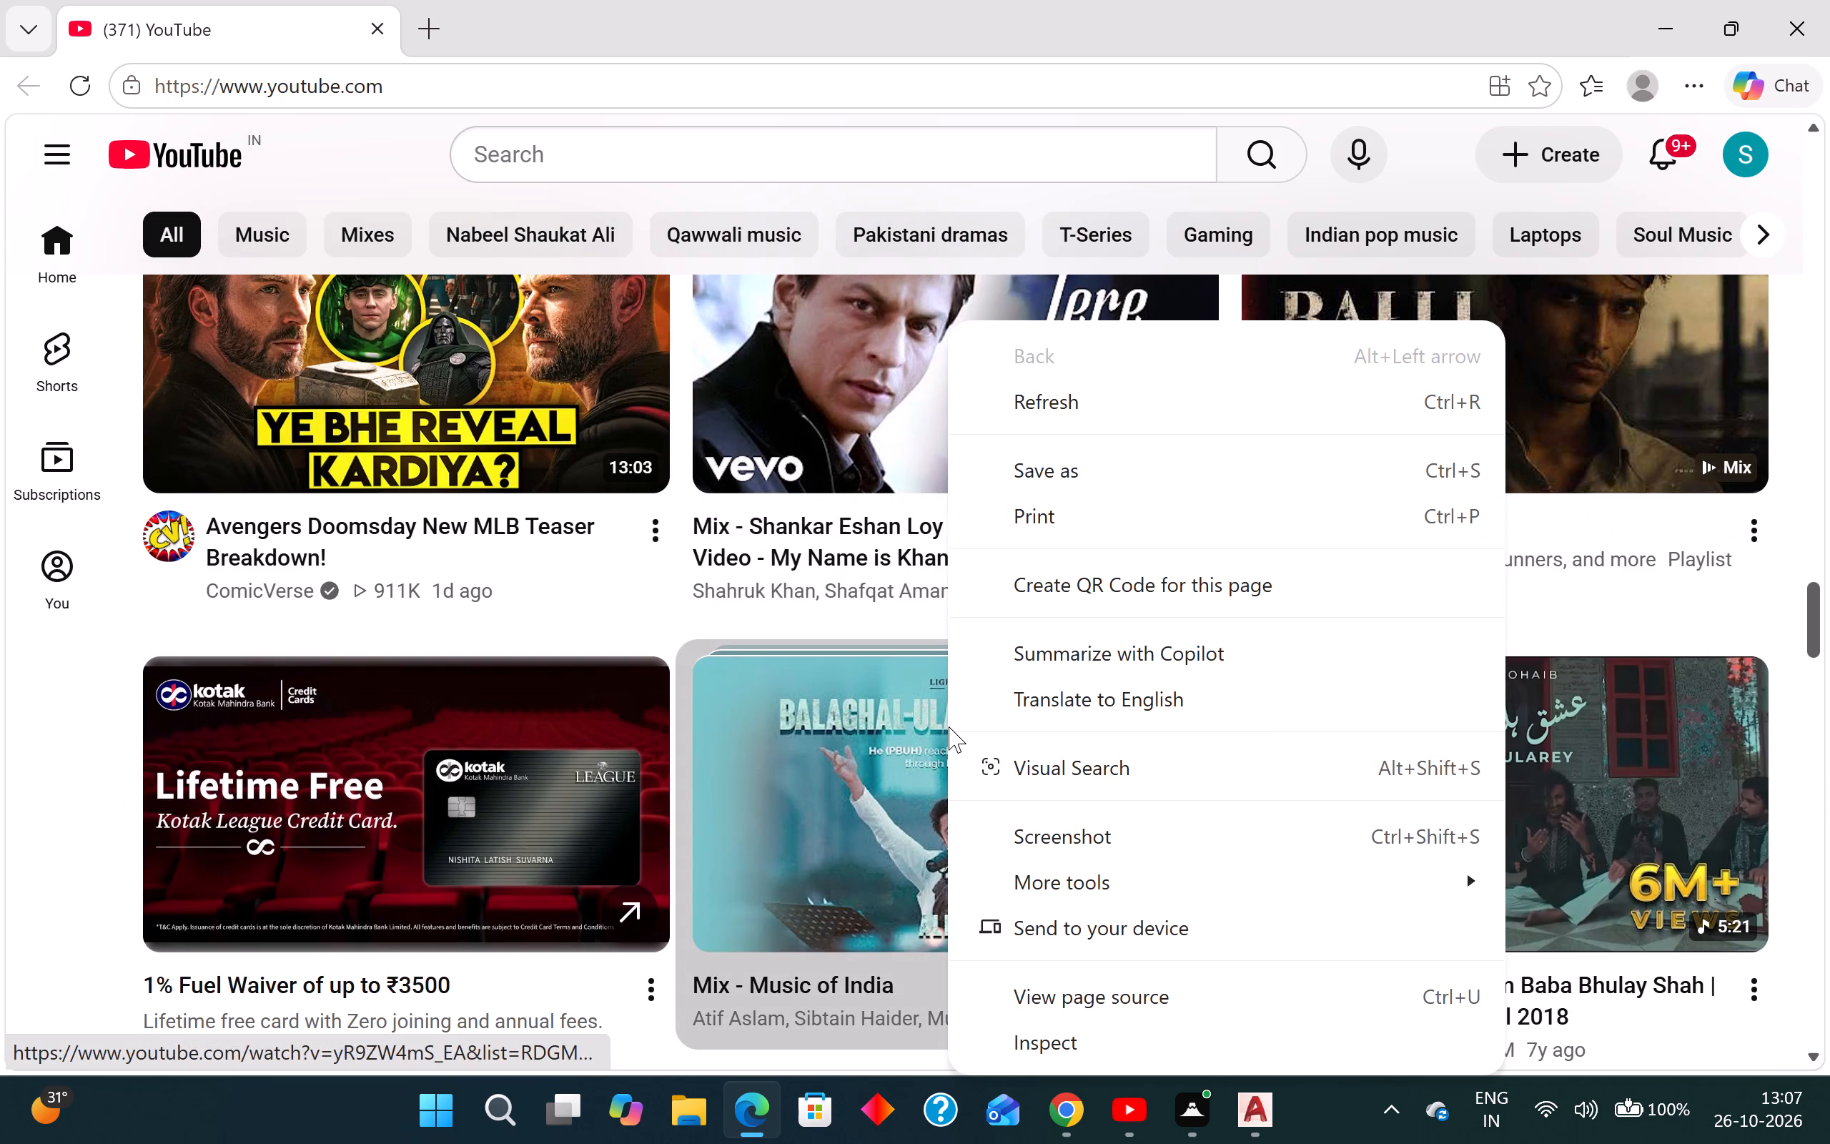
{"action": "scroll", "coordinate": [781, 730], "scroll_direction": "down", "scroll_amount": 5}
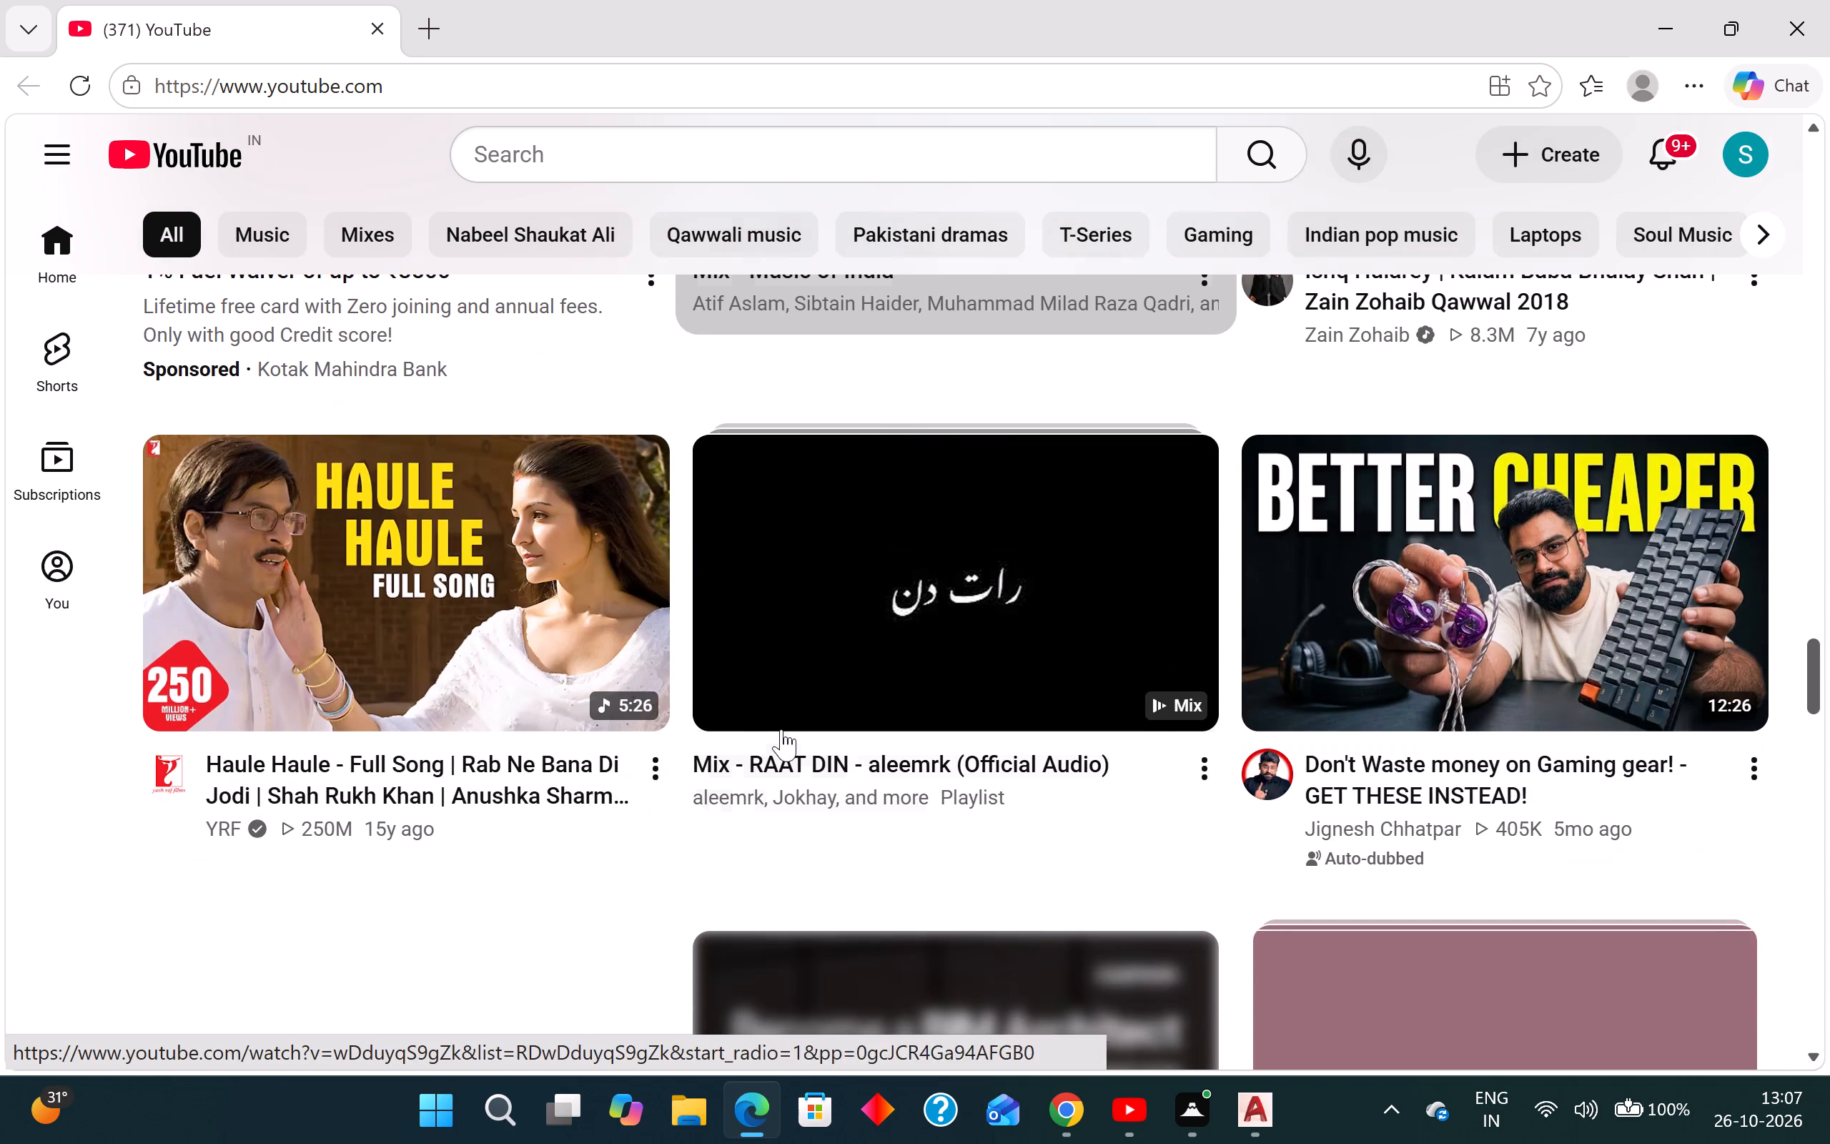
{"action": "scroll", "coordinate": [781, 729], "scroll_direction": "down", "scroll_amount": 7}
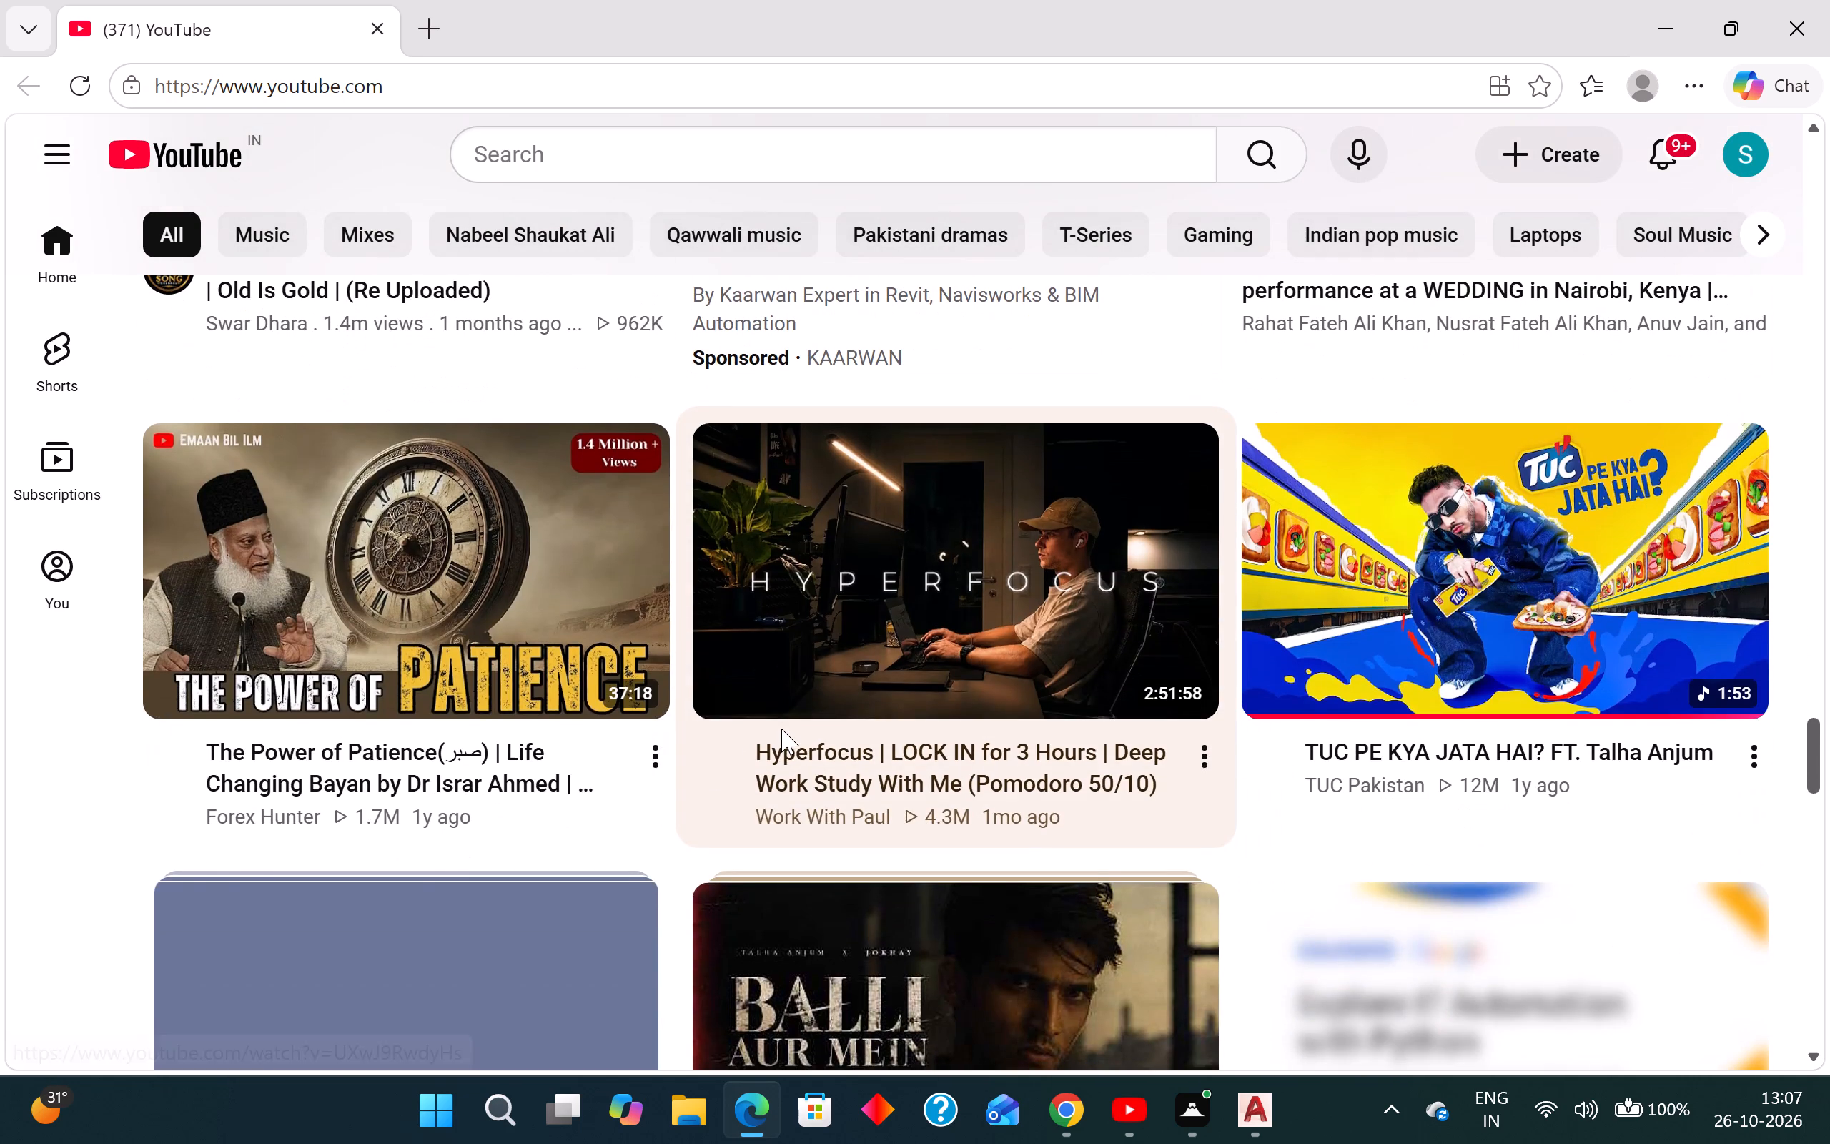
{"action": "scroll", "coordinate": [781, 729], "scroll_direction": "down", "scroll_amount": 3}
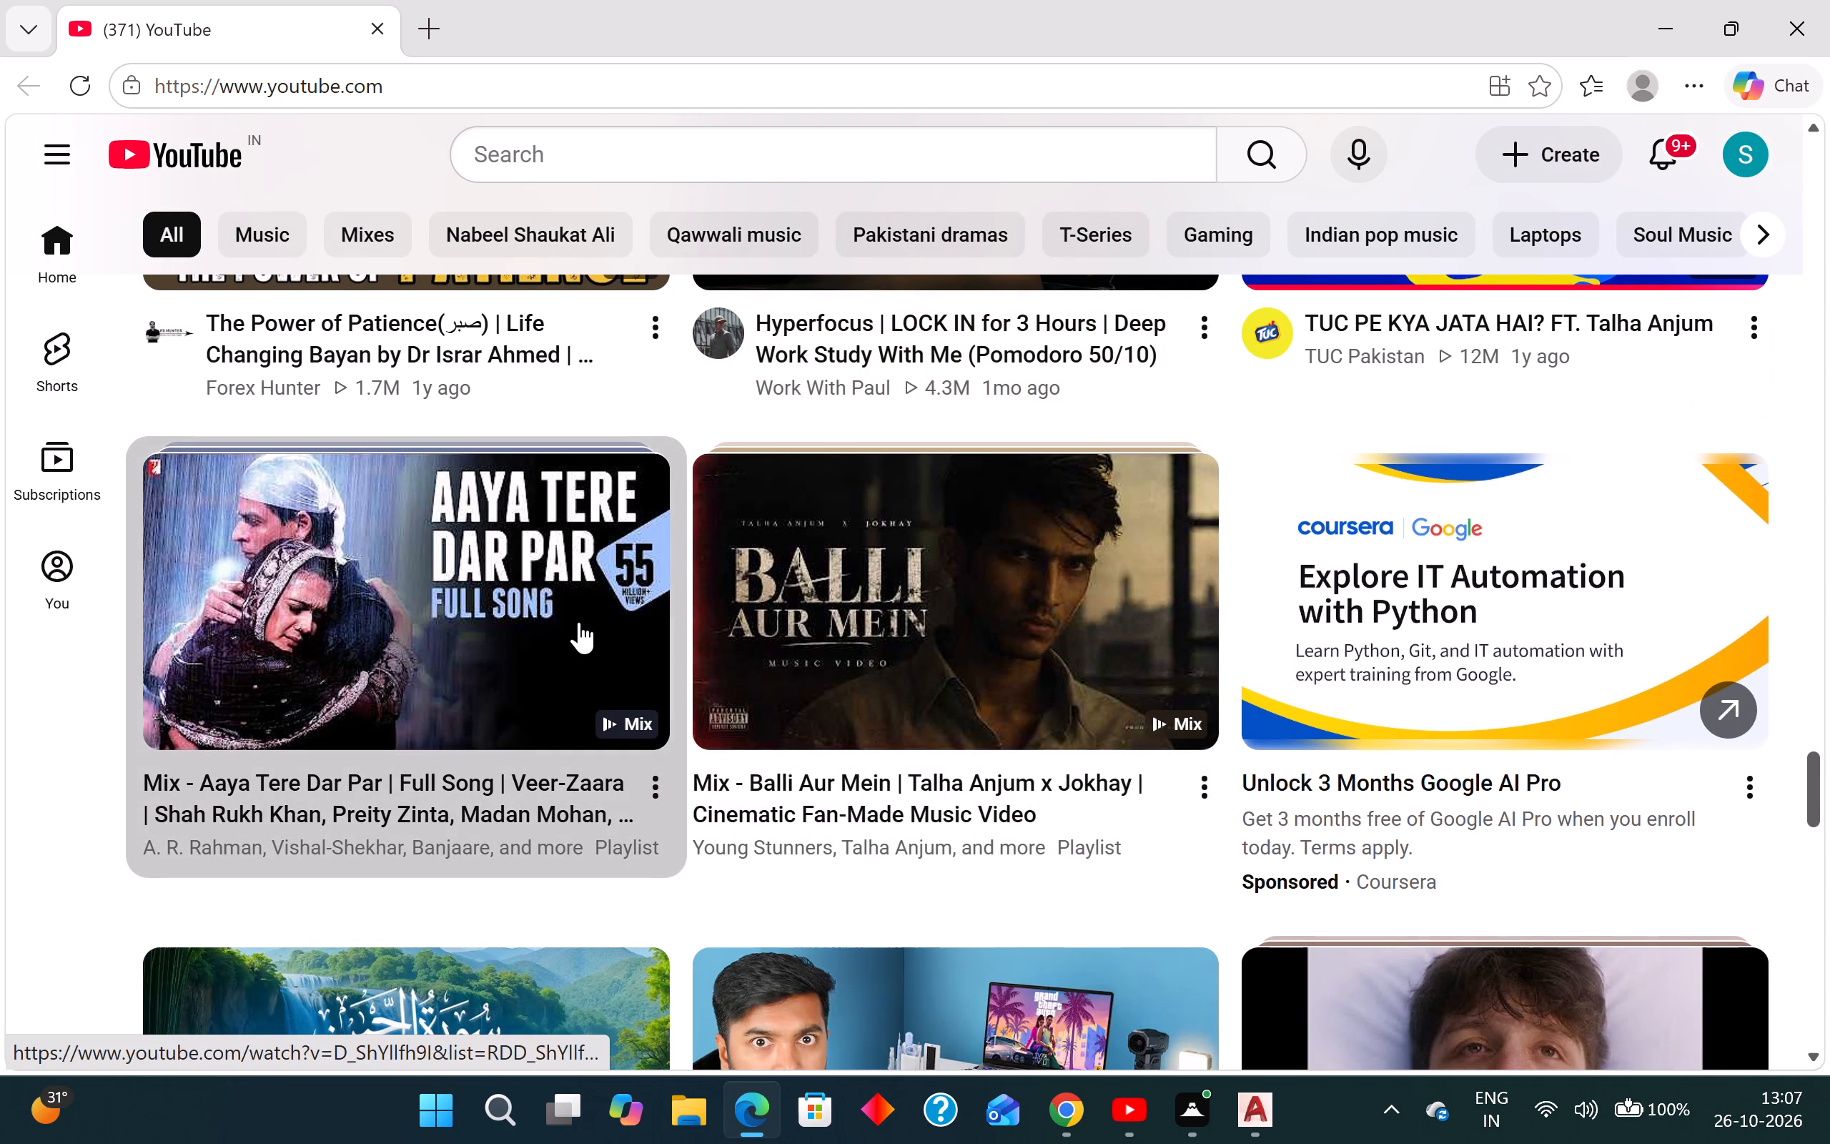
Play the recommended mix "Aaya Tere Dar Par | Full Song | Veer-Zaara".
{"action": "double_click", "coordinate": [578, 622]}
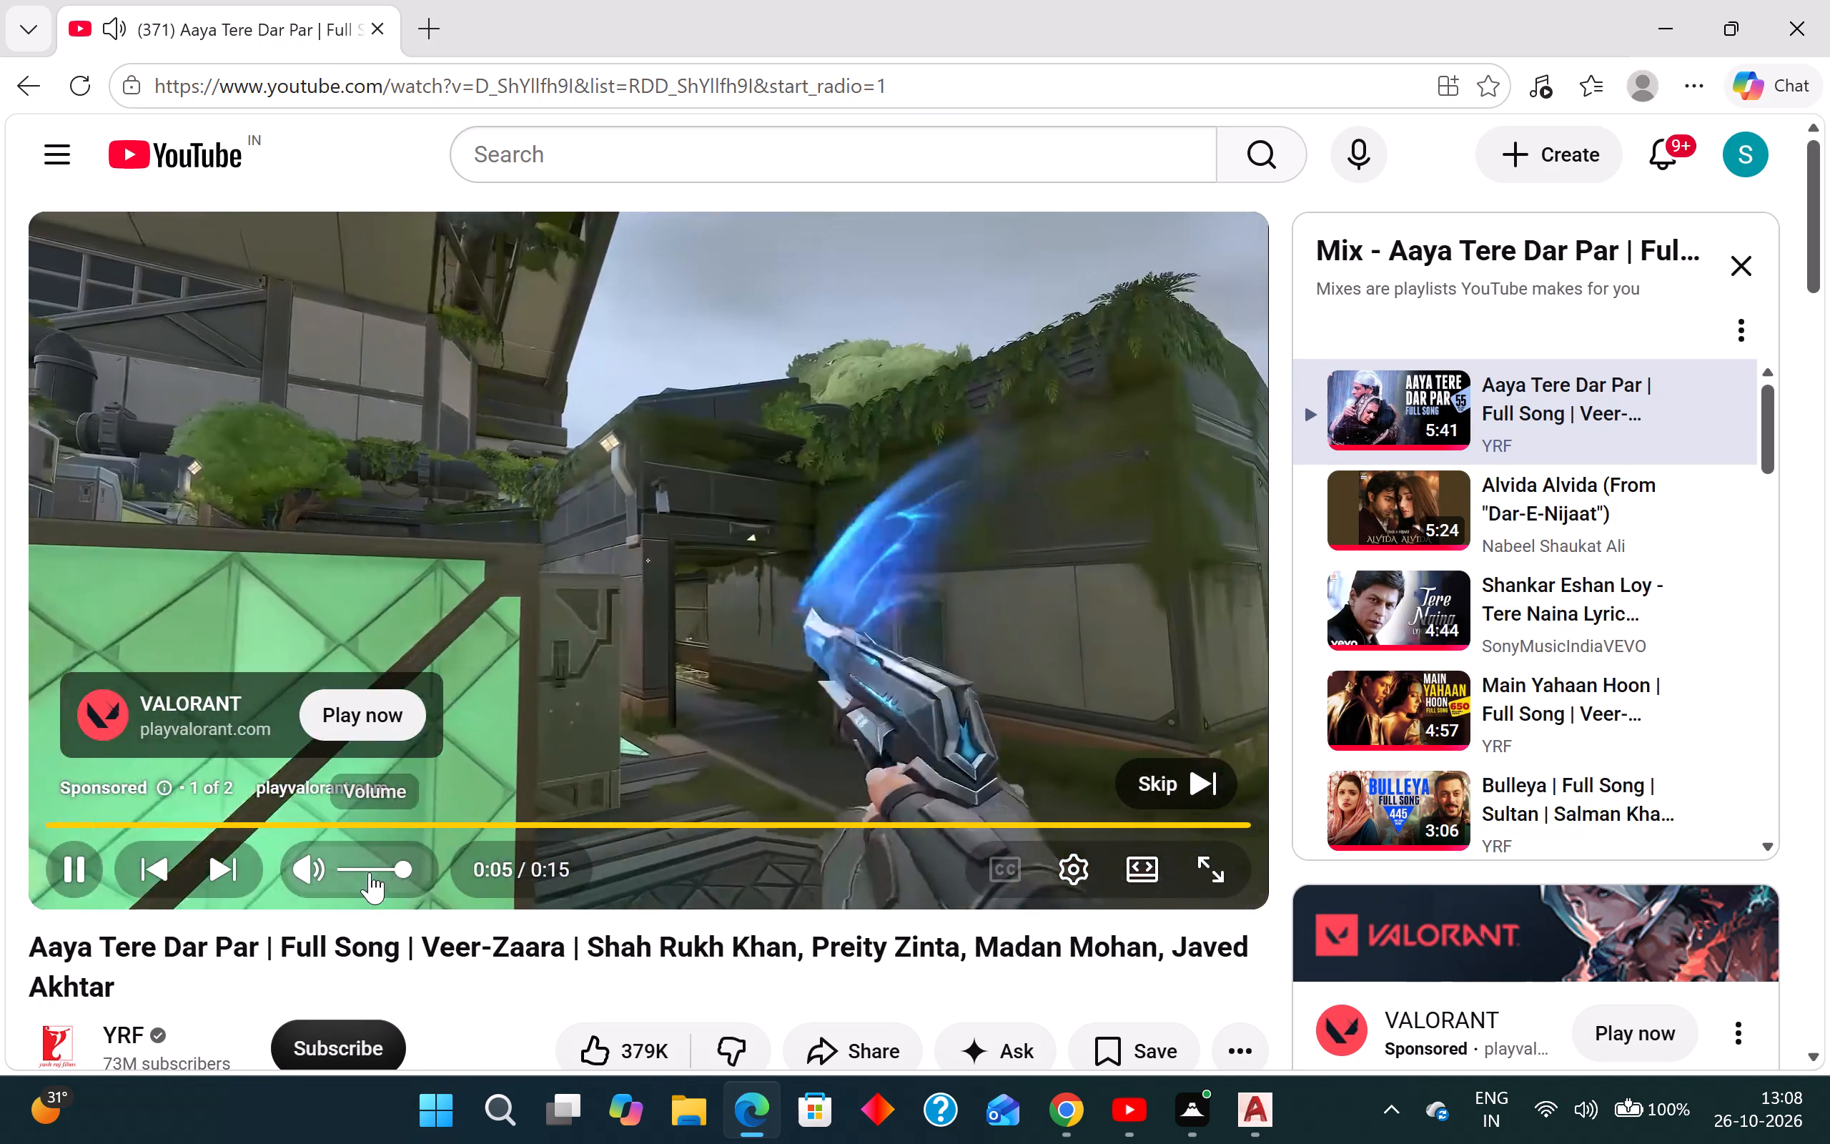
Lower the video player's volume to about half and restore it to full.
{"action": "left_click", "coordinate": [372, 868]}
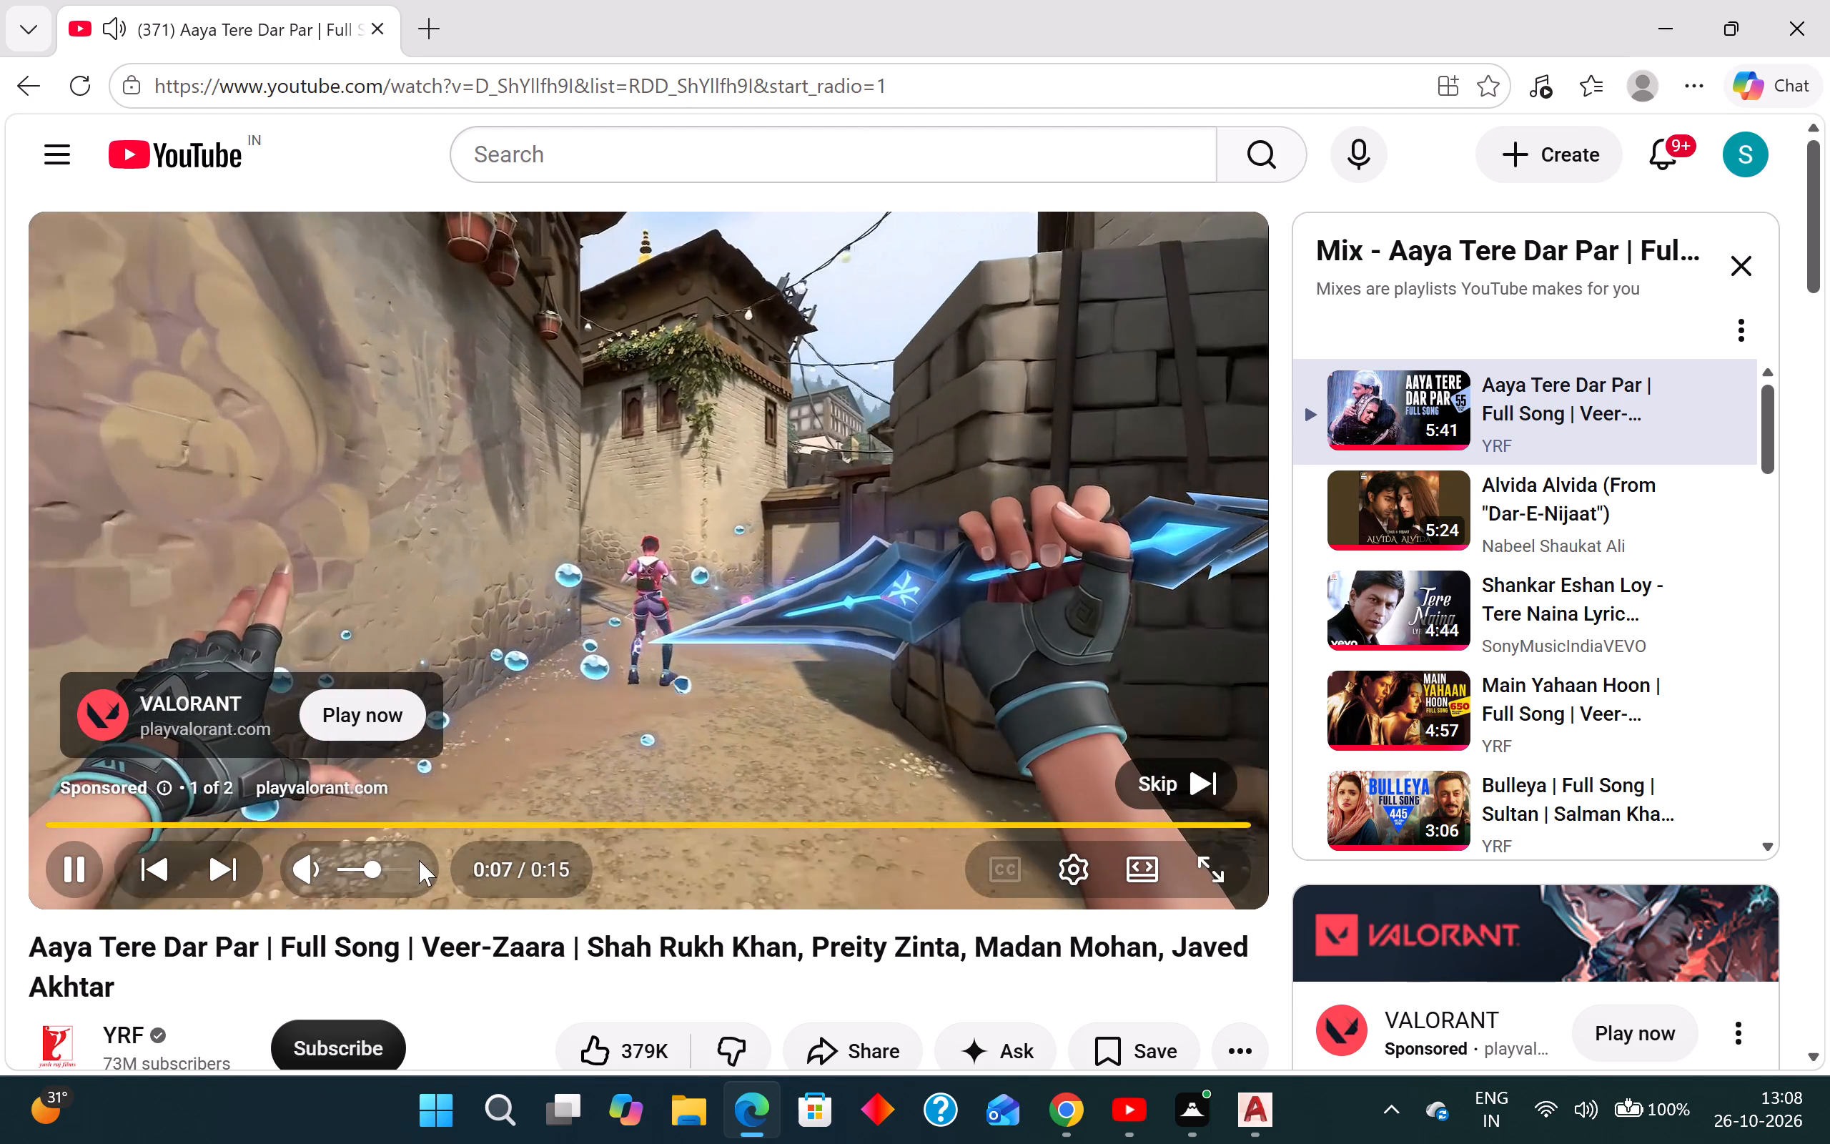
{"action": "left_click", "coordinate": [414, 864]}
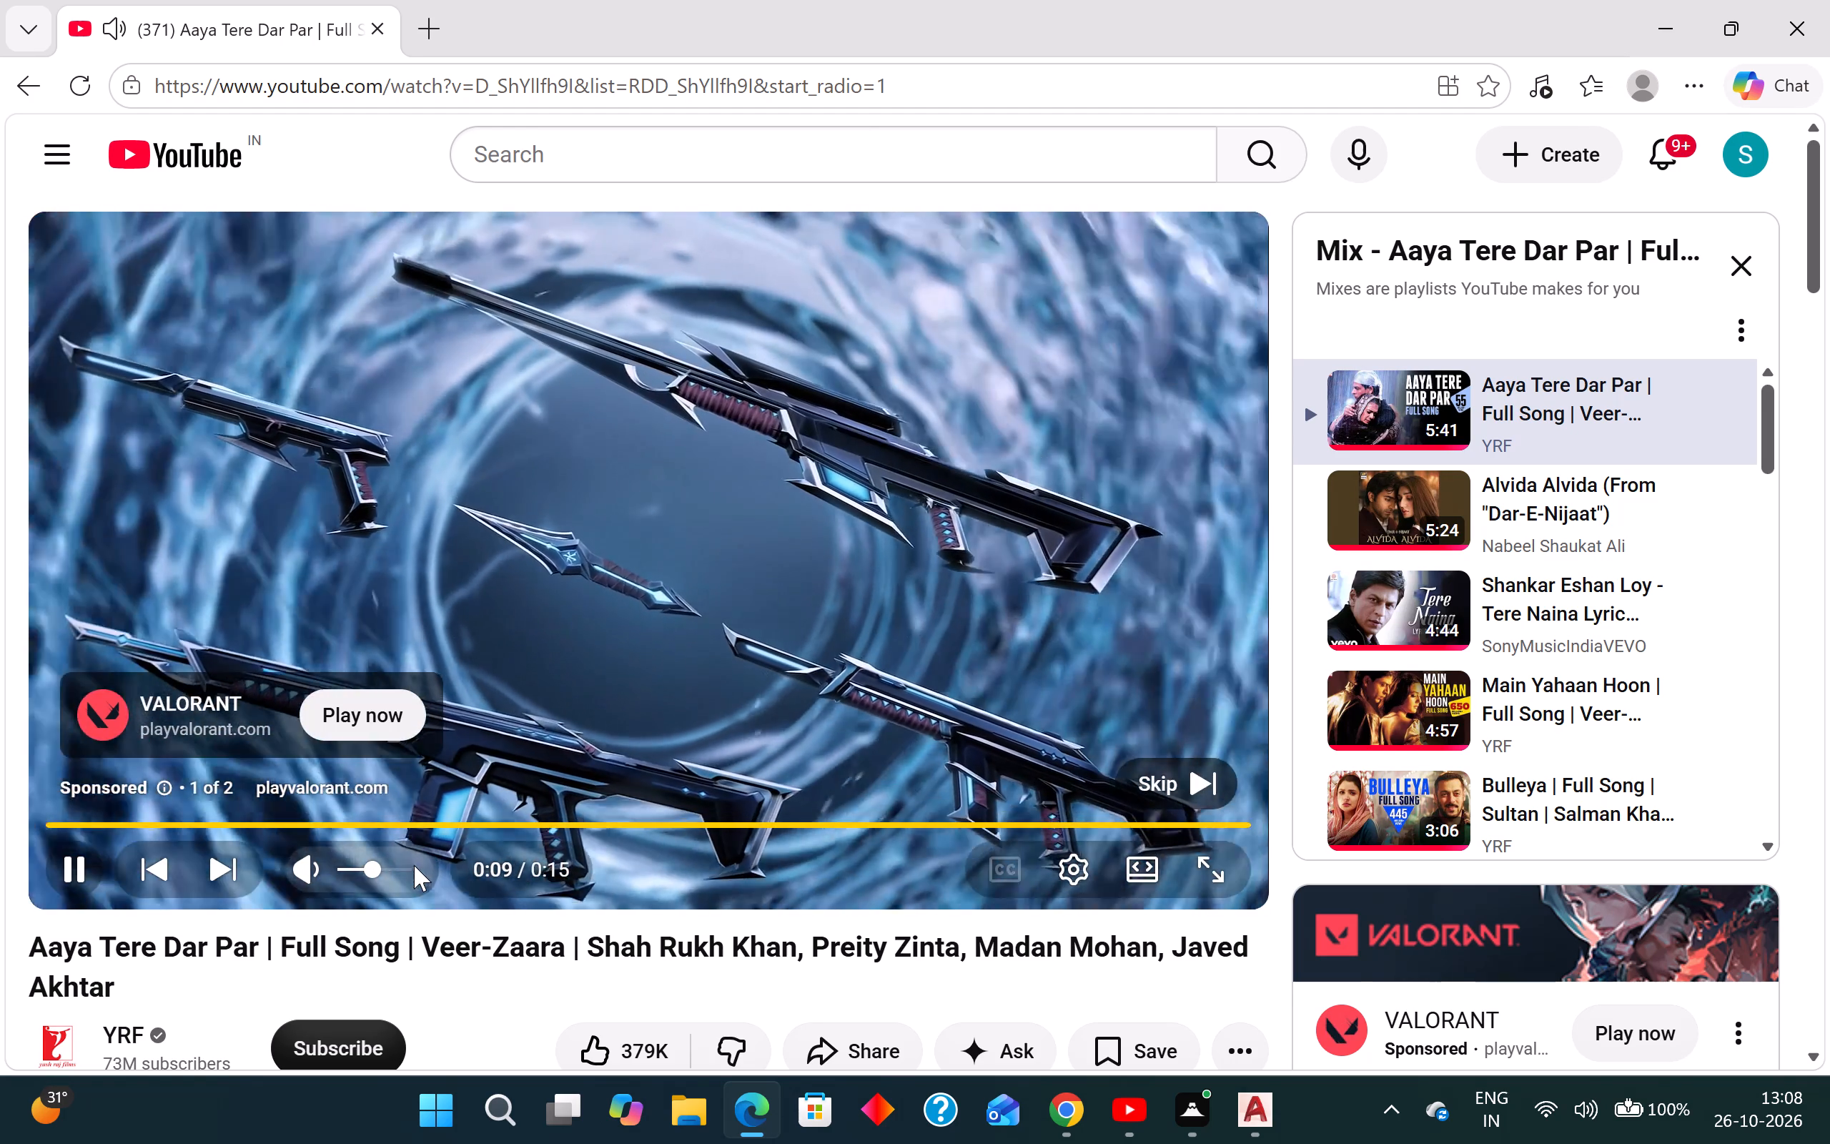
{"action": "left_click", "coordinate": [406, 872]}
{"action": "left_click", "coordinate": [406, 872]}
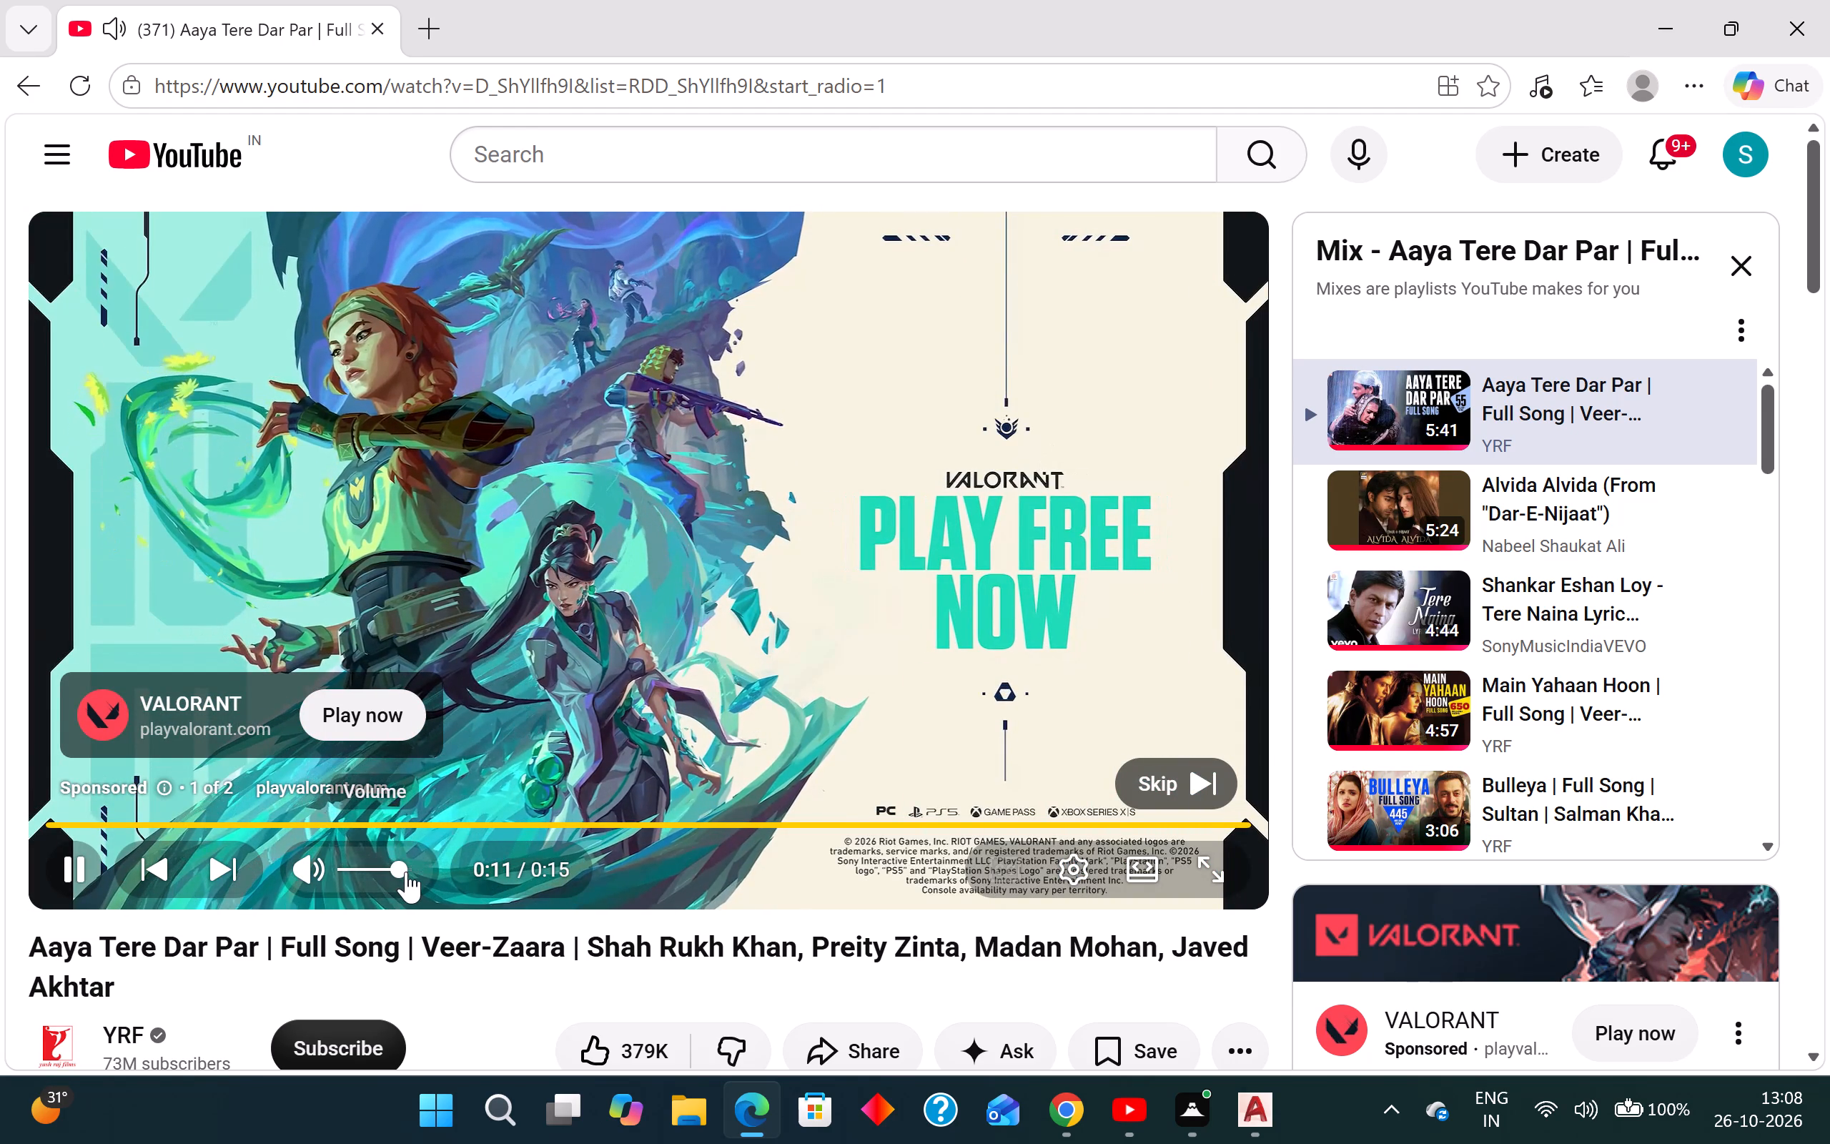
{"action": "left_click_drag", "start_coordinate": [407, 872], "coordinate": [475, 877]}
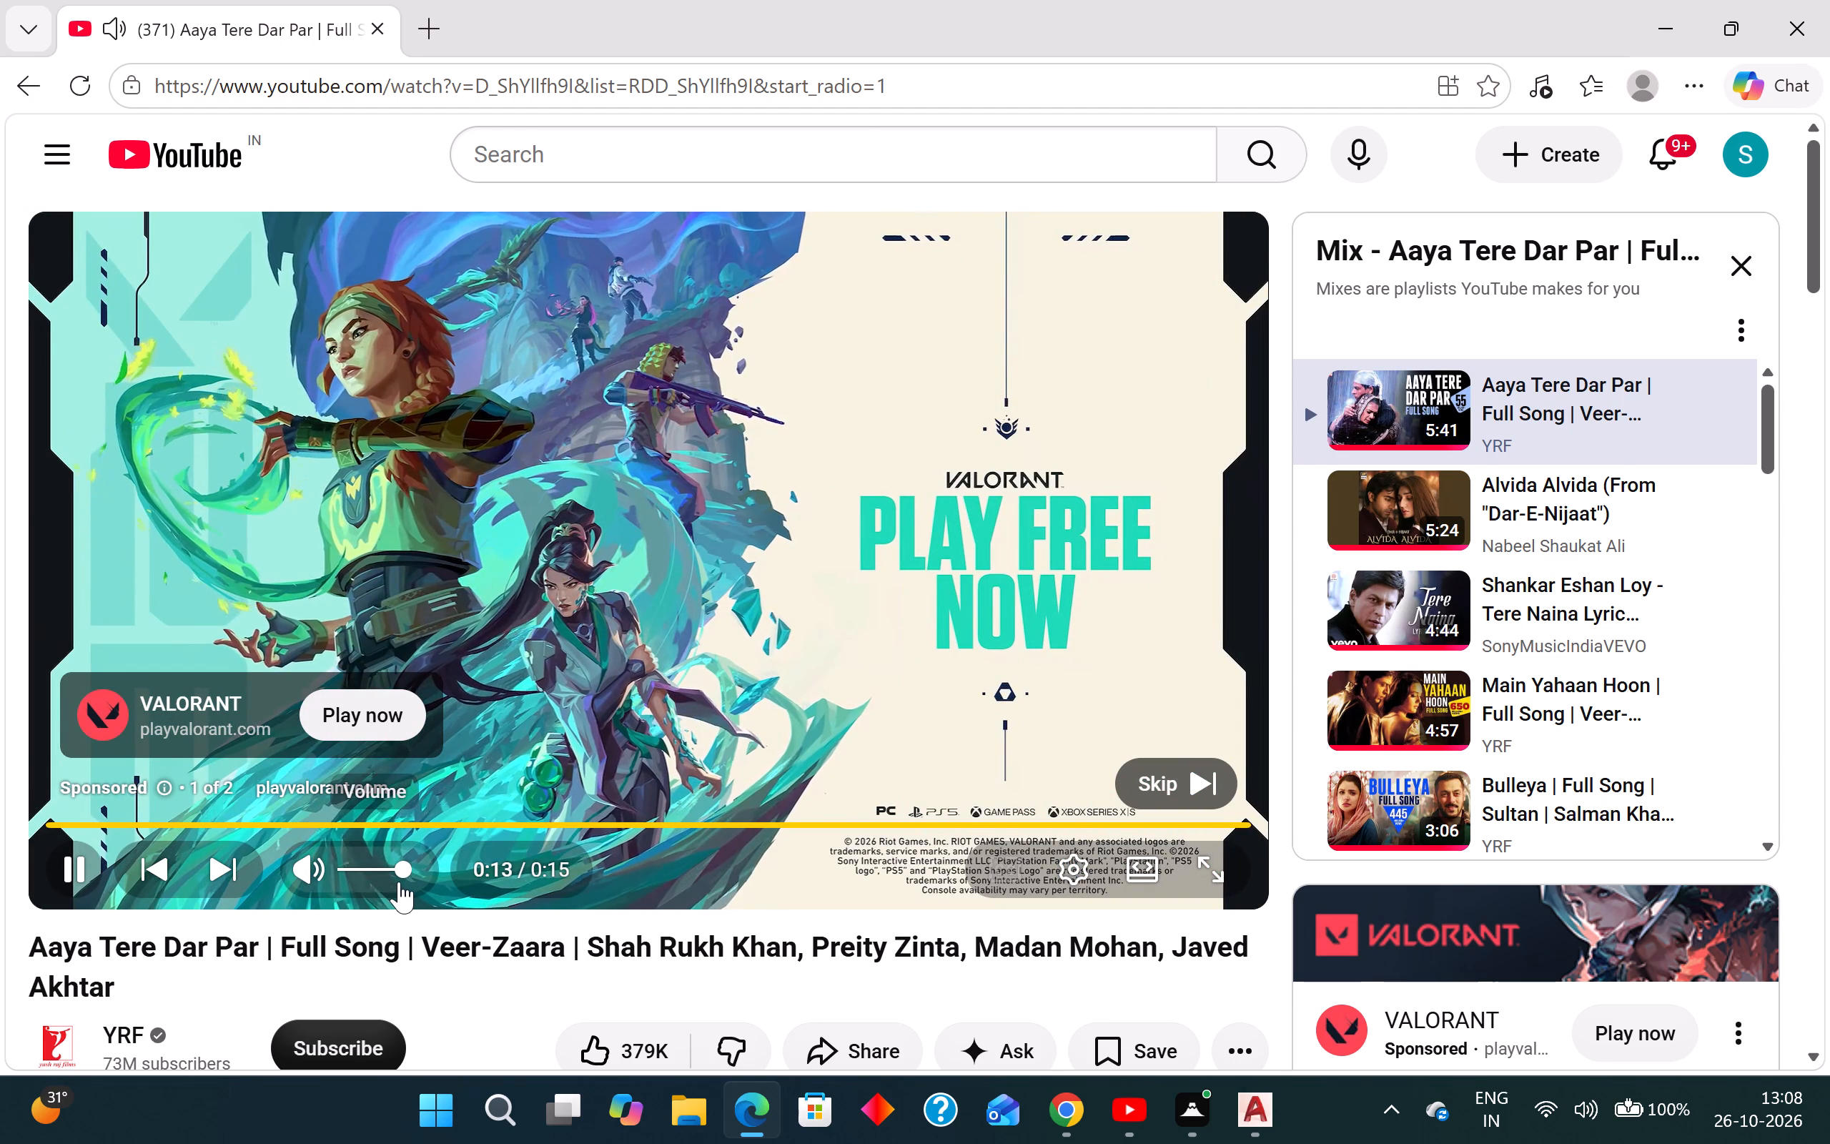
Show the video in full screen and skip the VALORANT advertisement.
{"action": "double_click", "coordinate": [399, 854]}
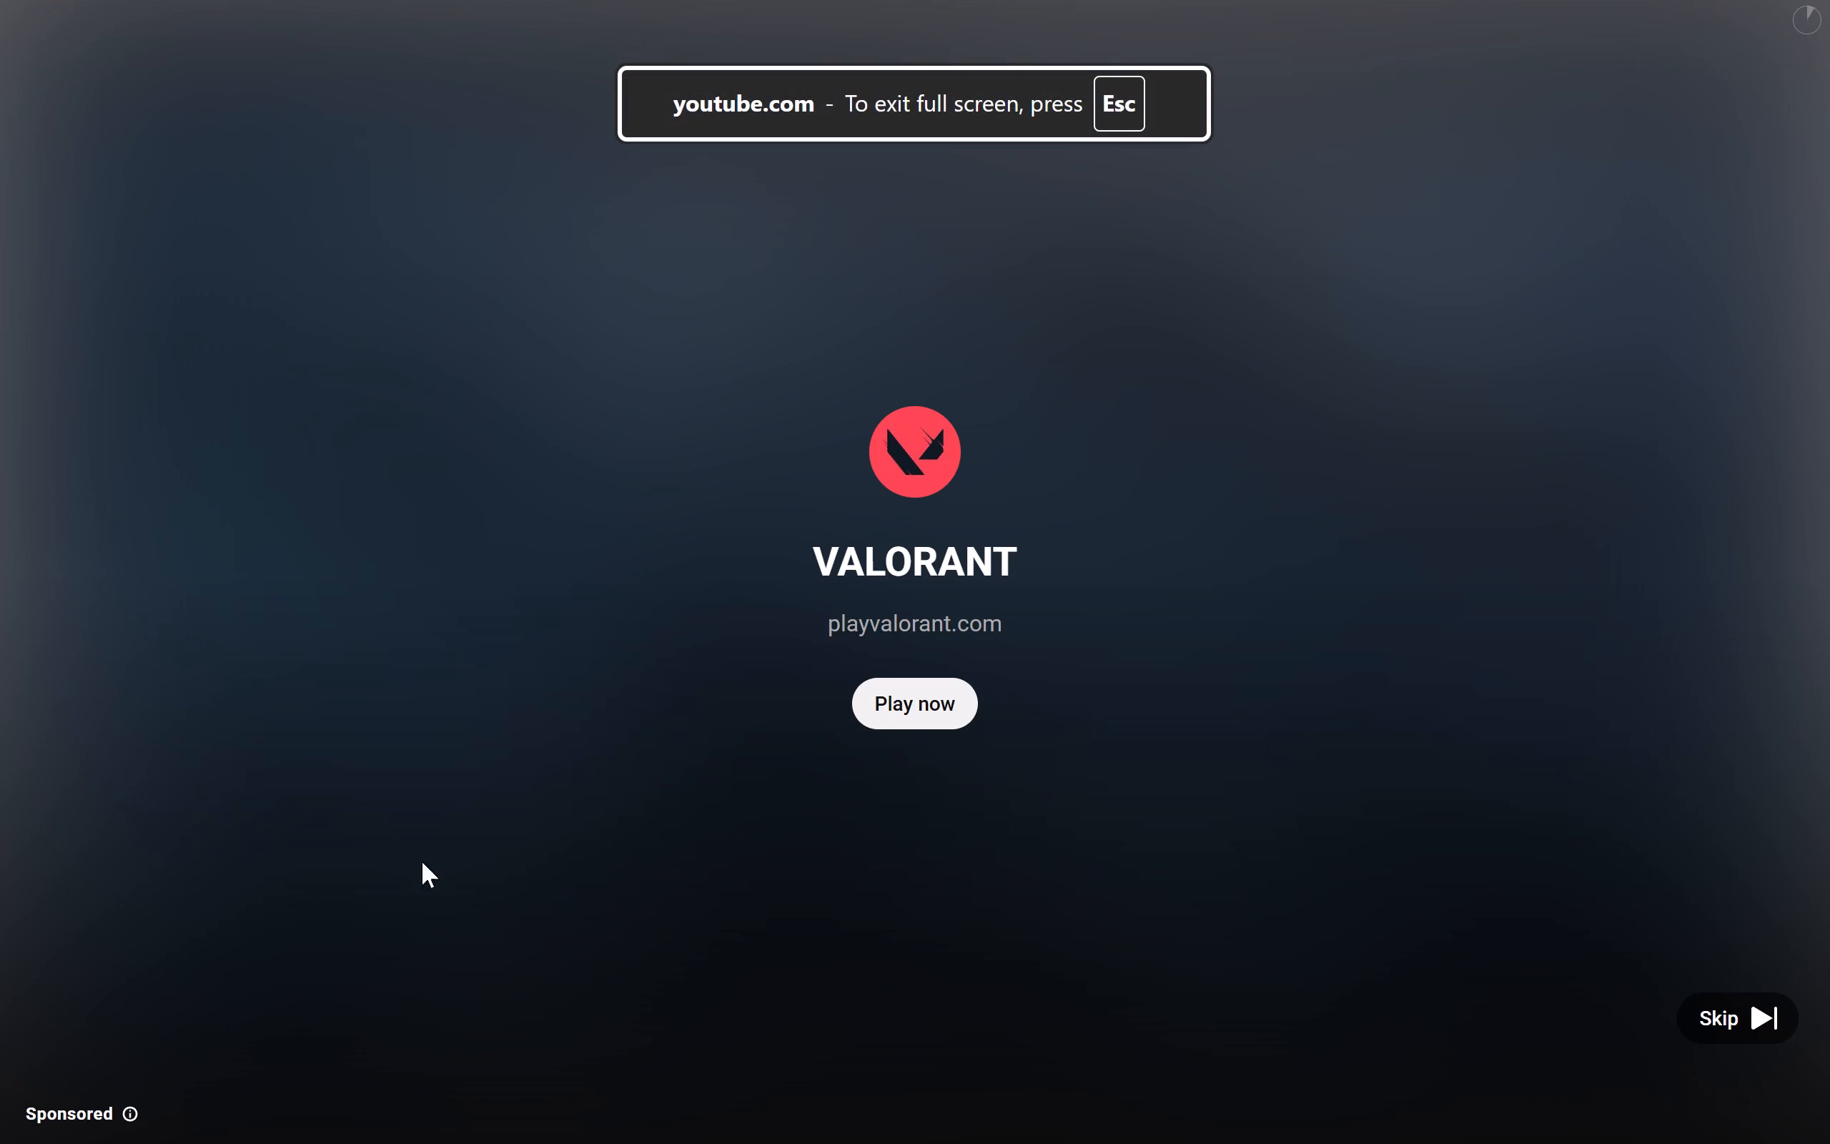
{"action": "left_click", "coordinate": [1749, 1032]}
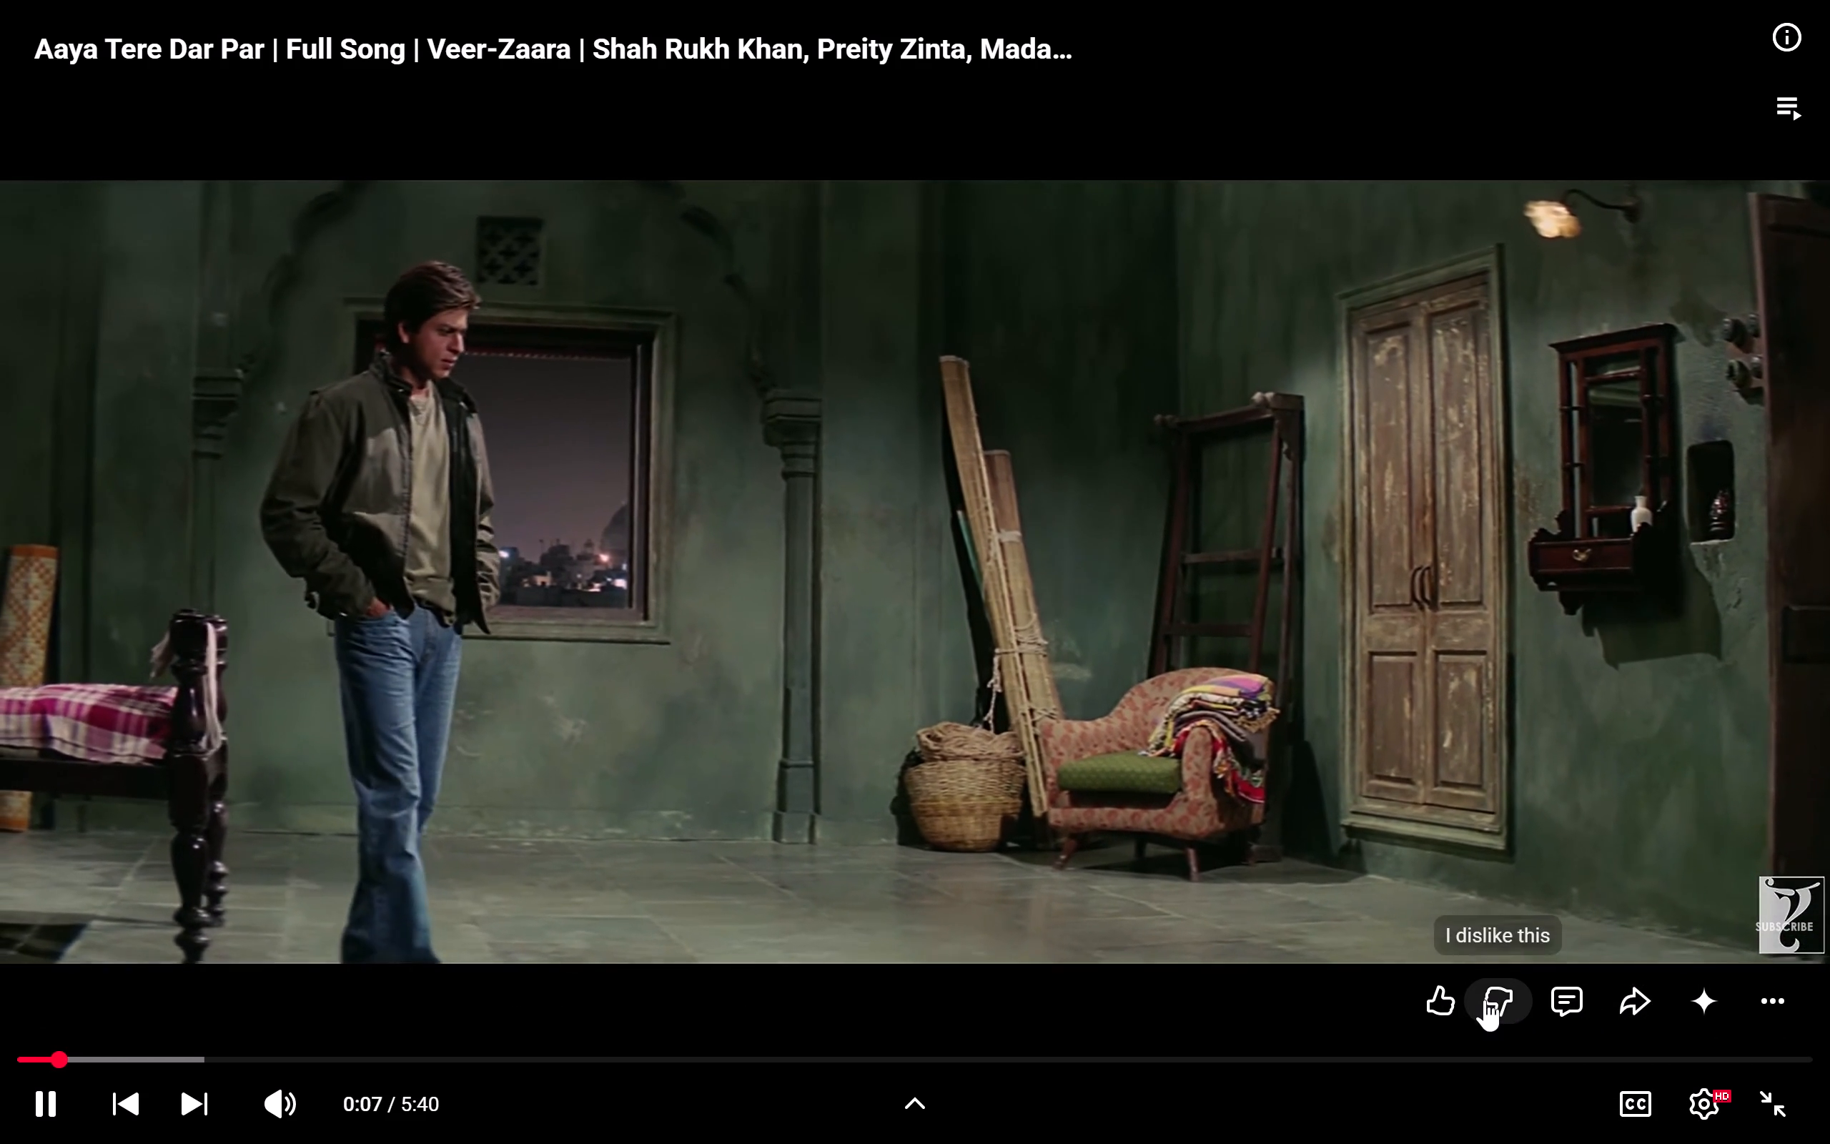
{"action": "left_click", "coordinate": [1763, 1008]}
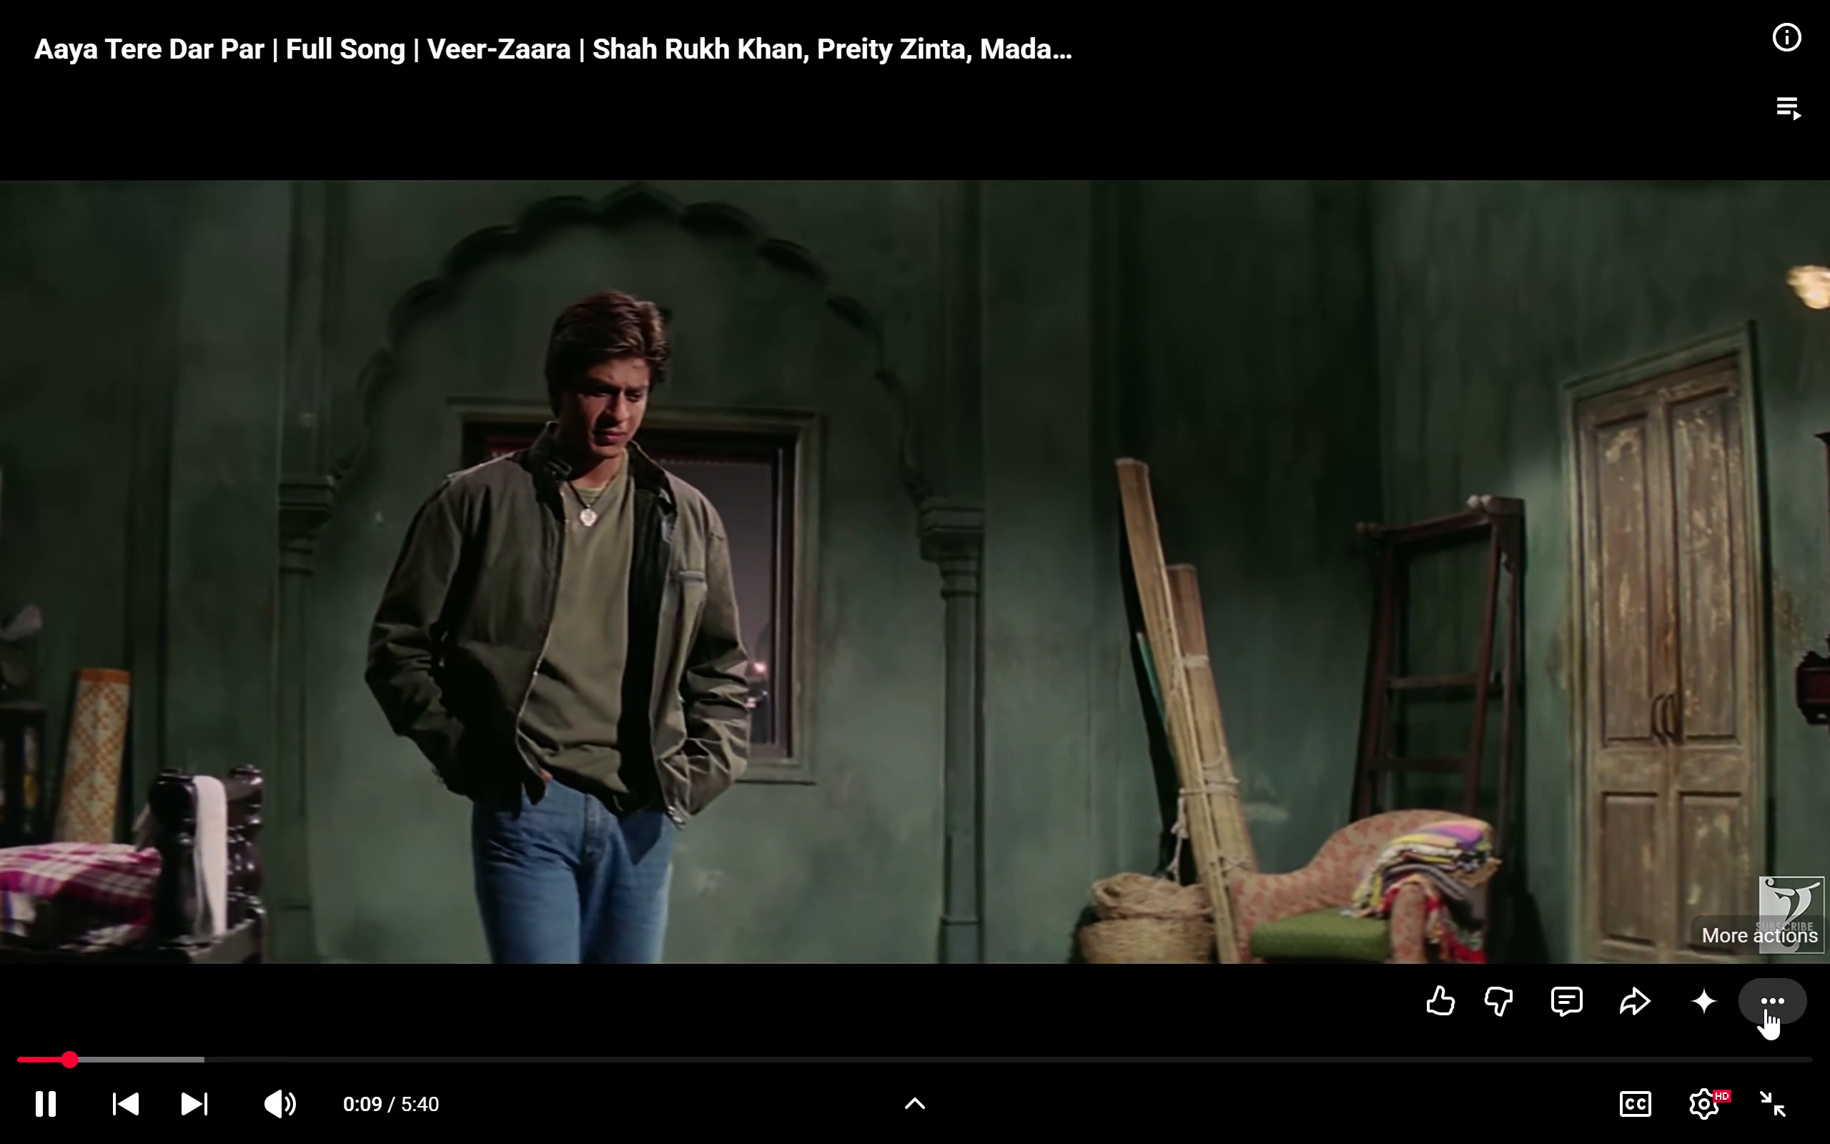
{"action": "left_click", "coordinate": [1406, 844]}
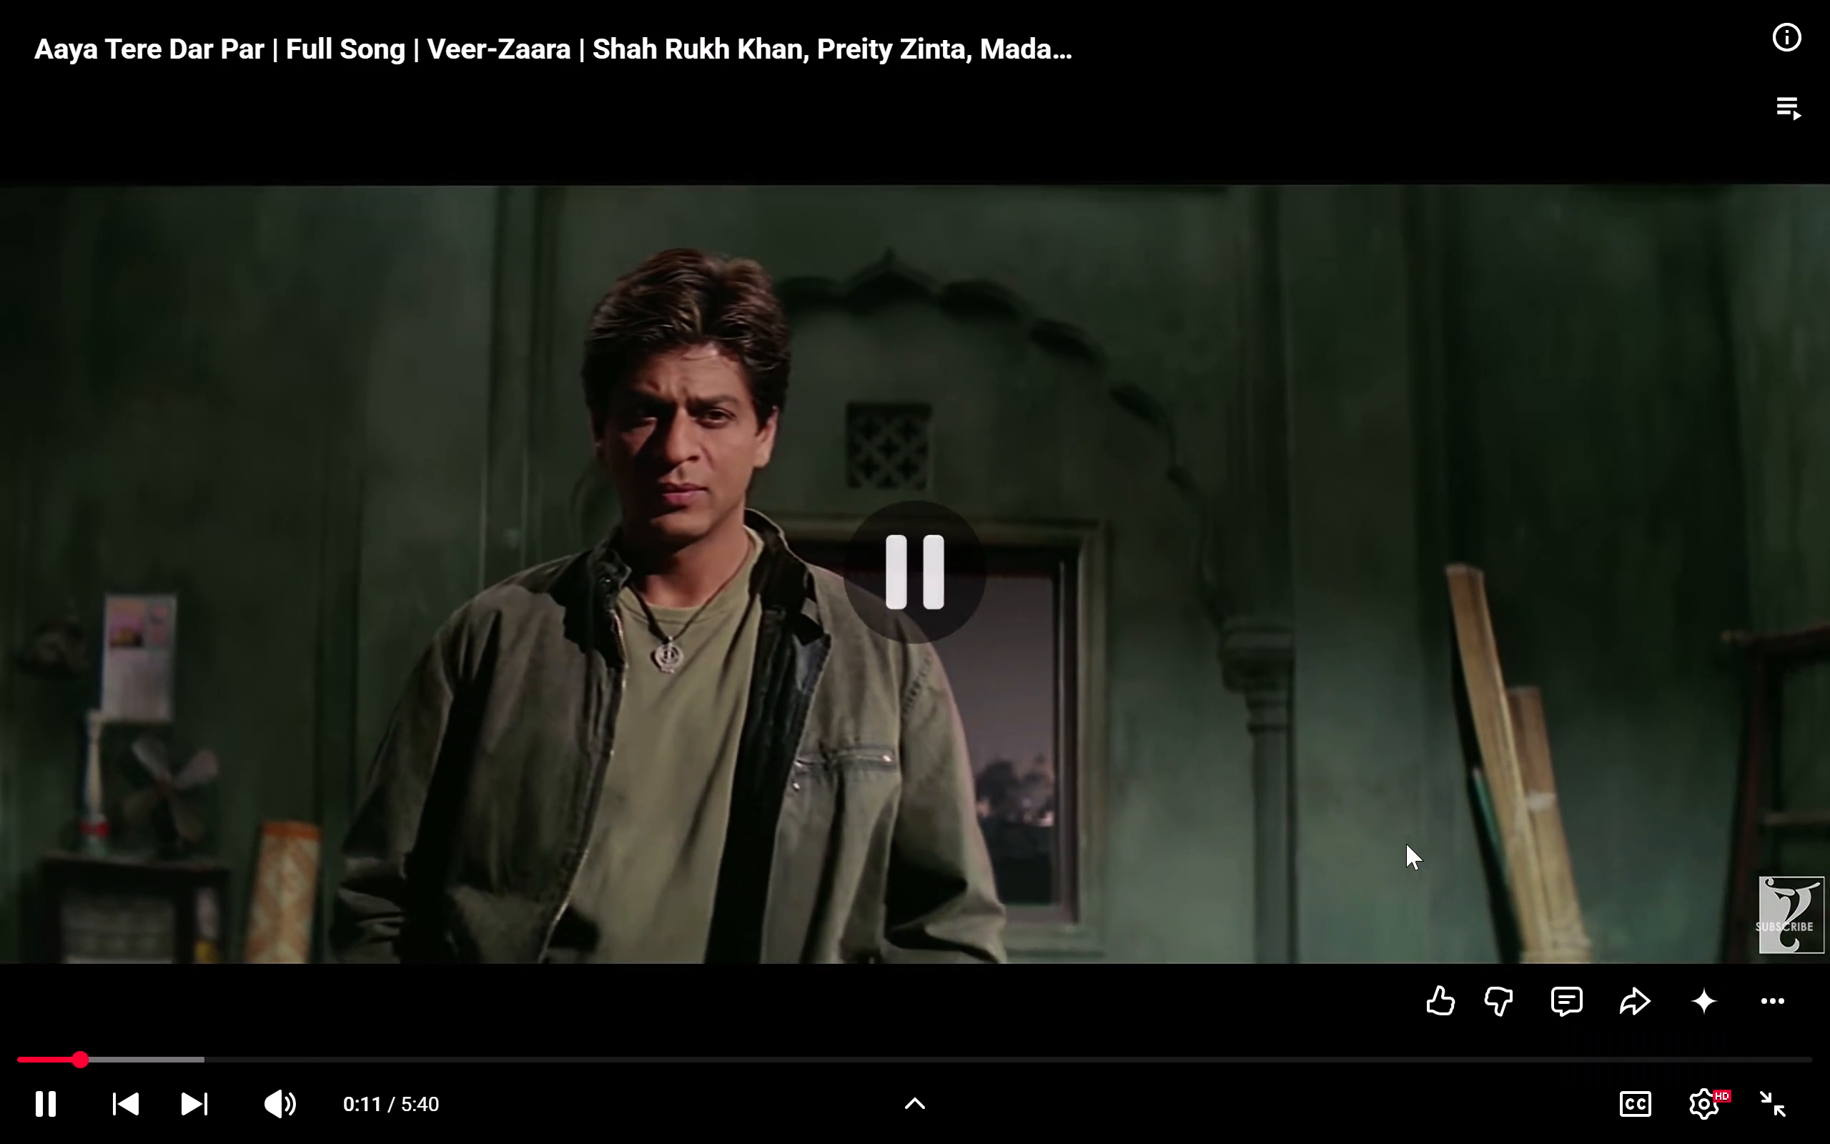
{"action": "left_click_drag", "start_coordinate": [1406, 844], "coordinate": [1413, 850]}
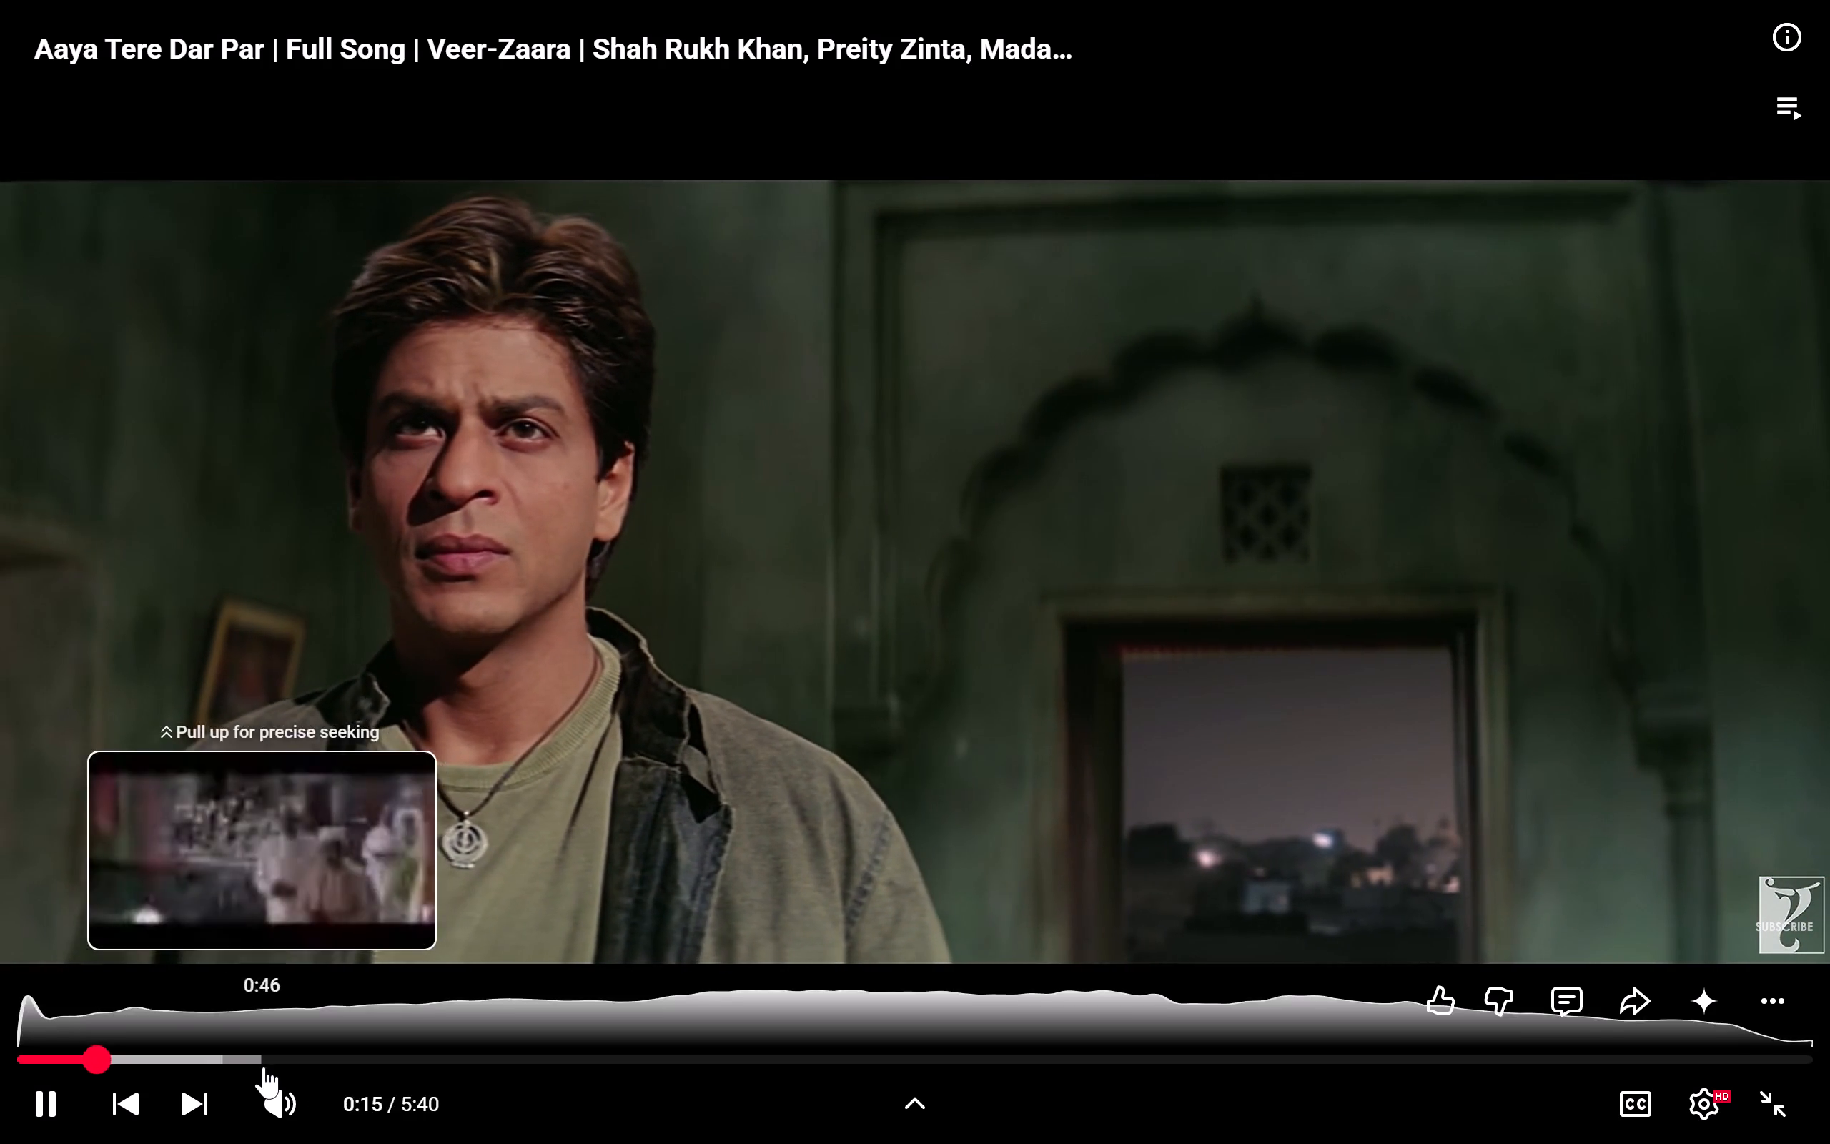
Set the video player's volume to full in the full-screen view.
{"action": "left_click_drag", "start_coordinate": [365, 1106], "coordinate": [371, 1106]}
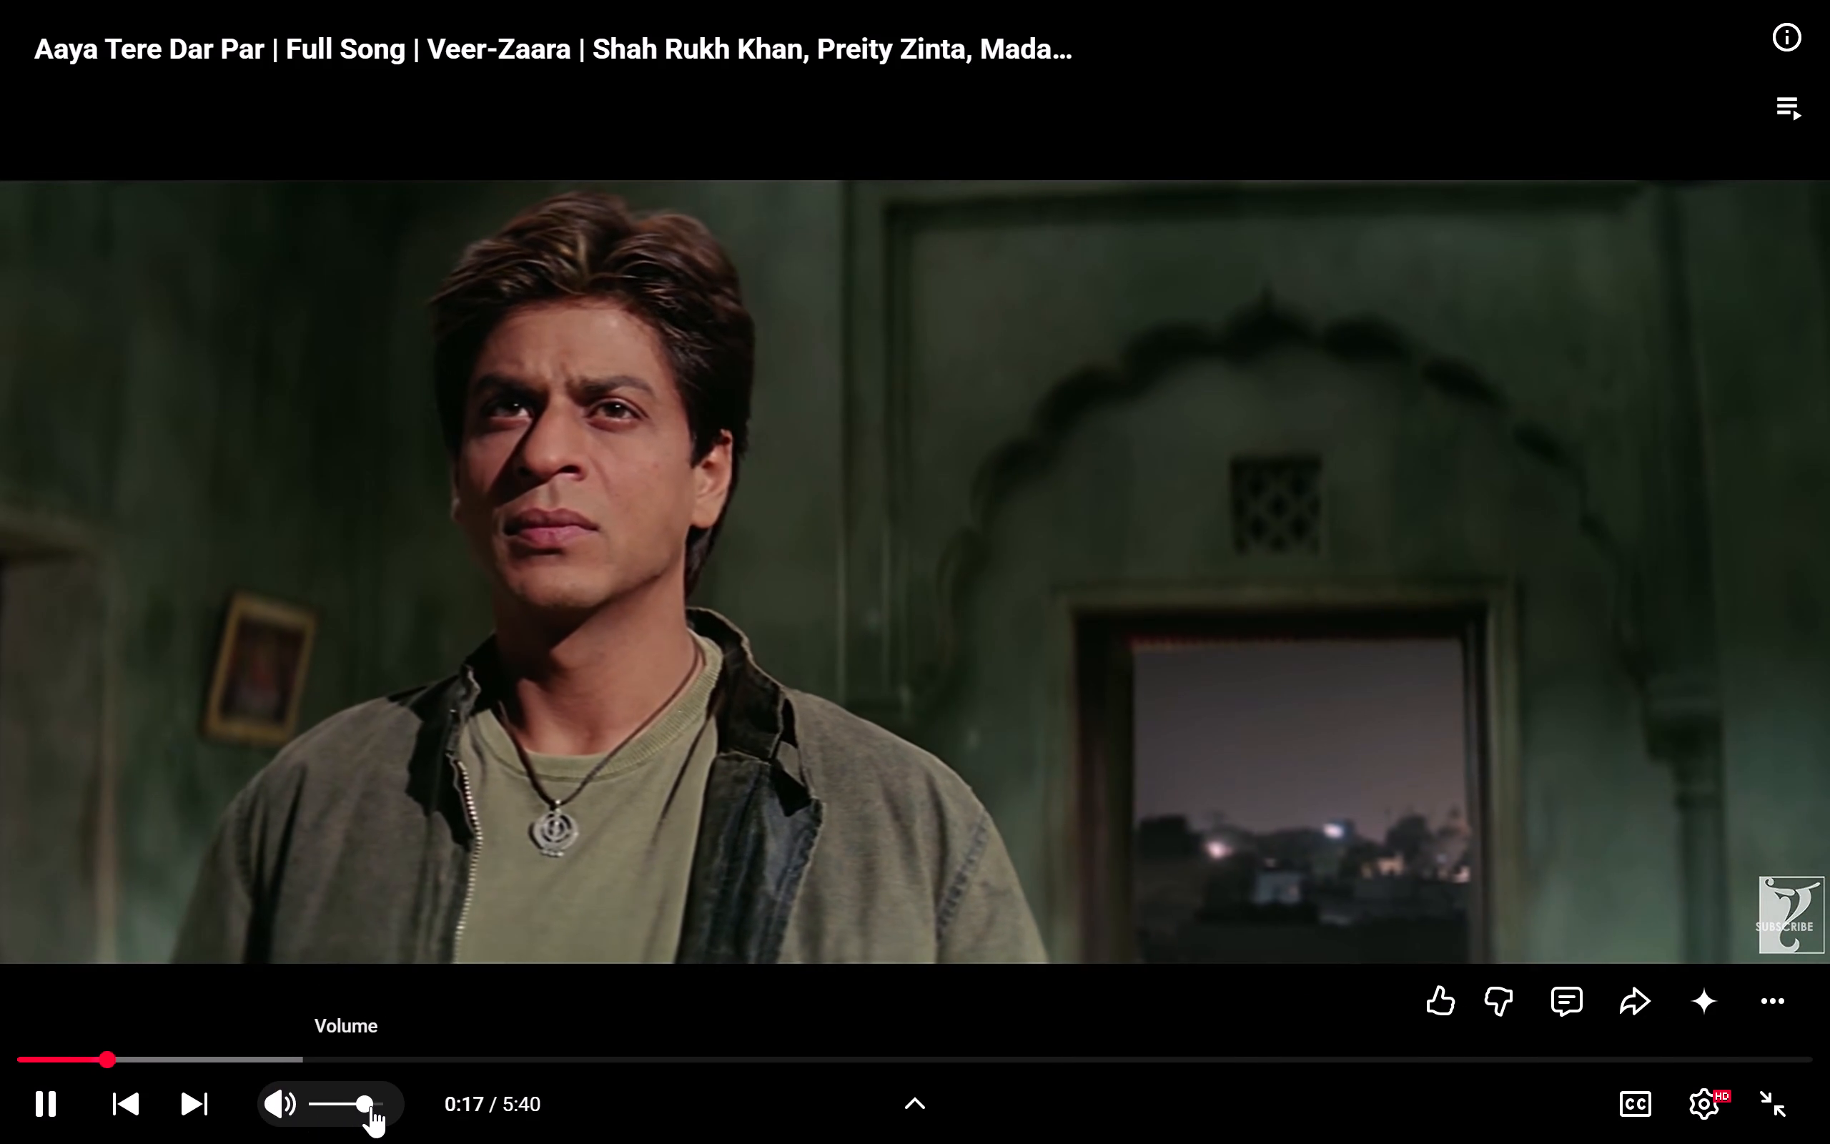
{"action": "left_click_drag", "start_coordinate": [371, 1106], "coordinate": [485, 1143]}
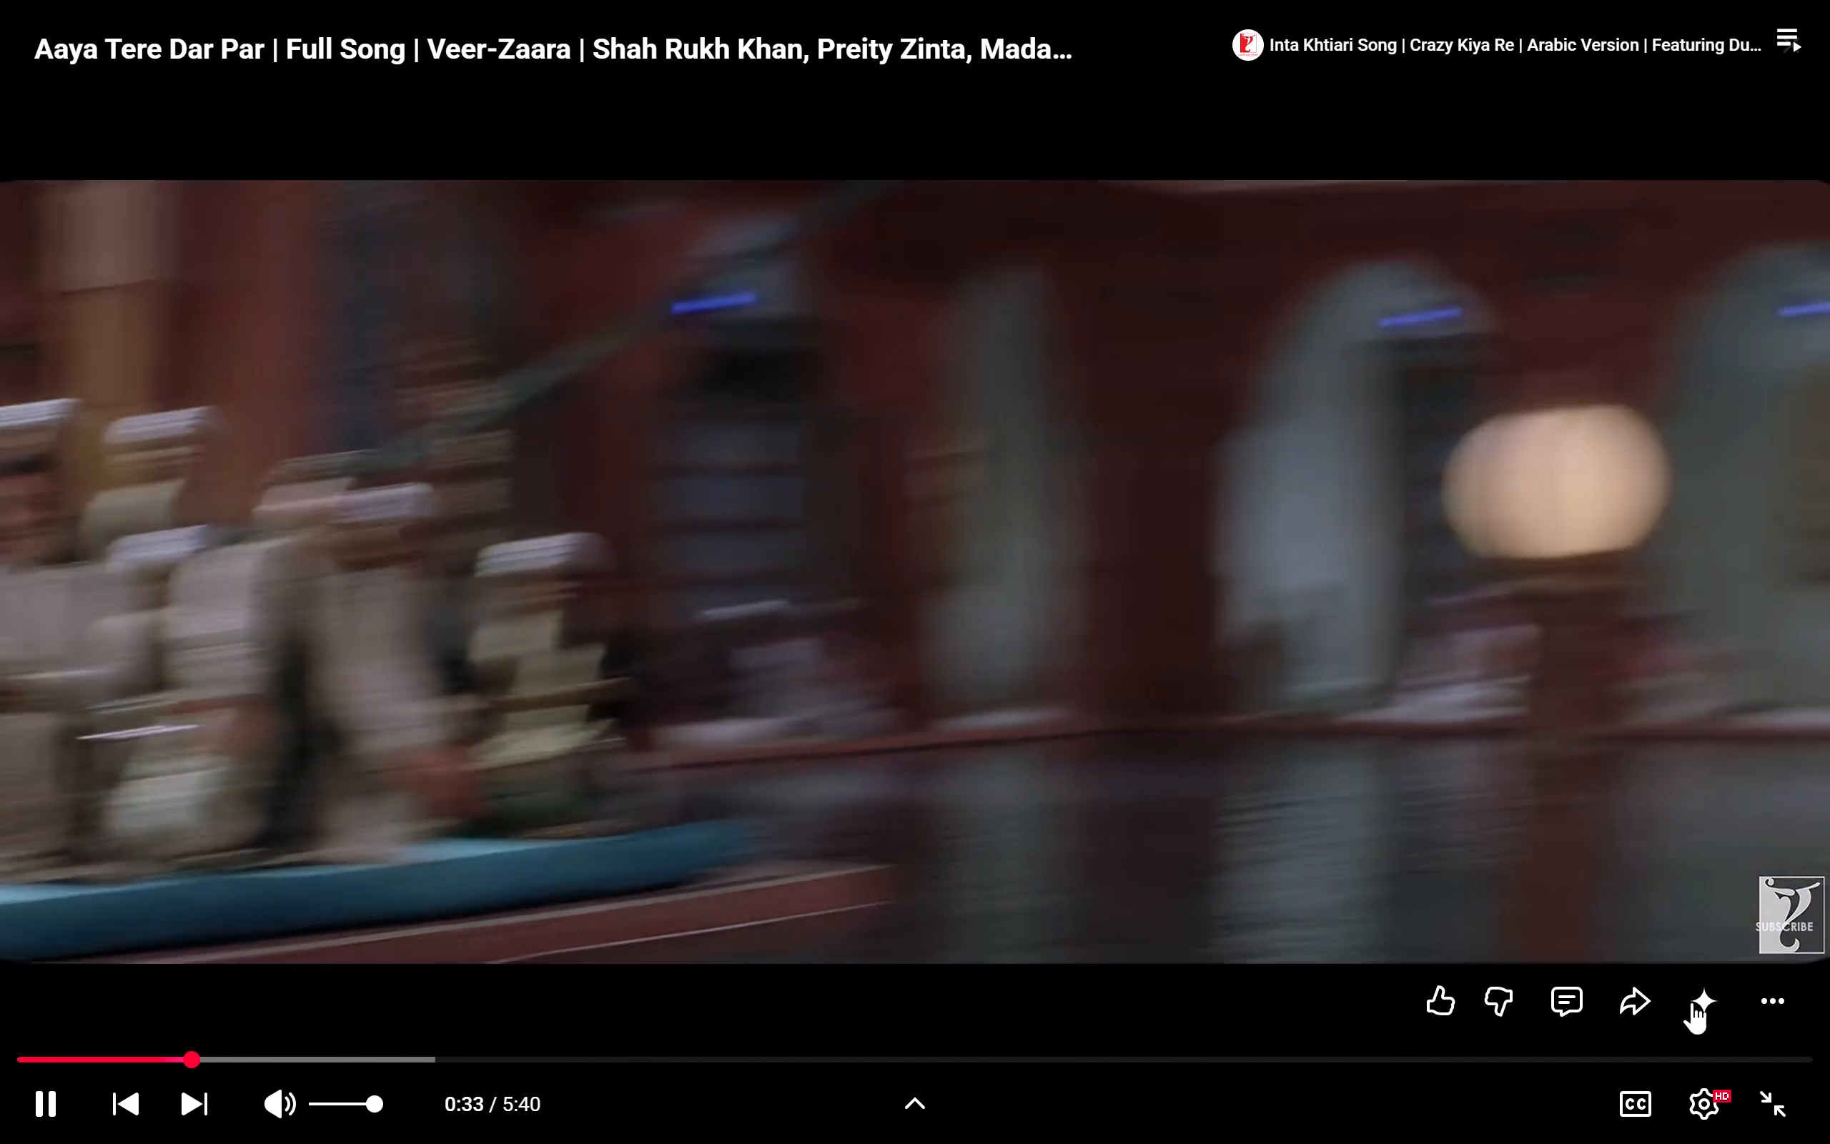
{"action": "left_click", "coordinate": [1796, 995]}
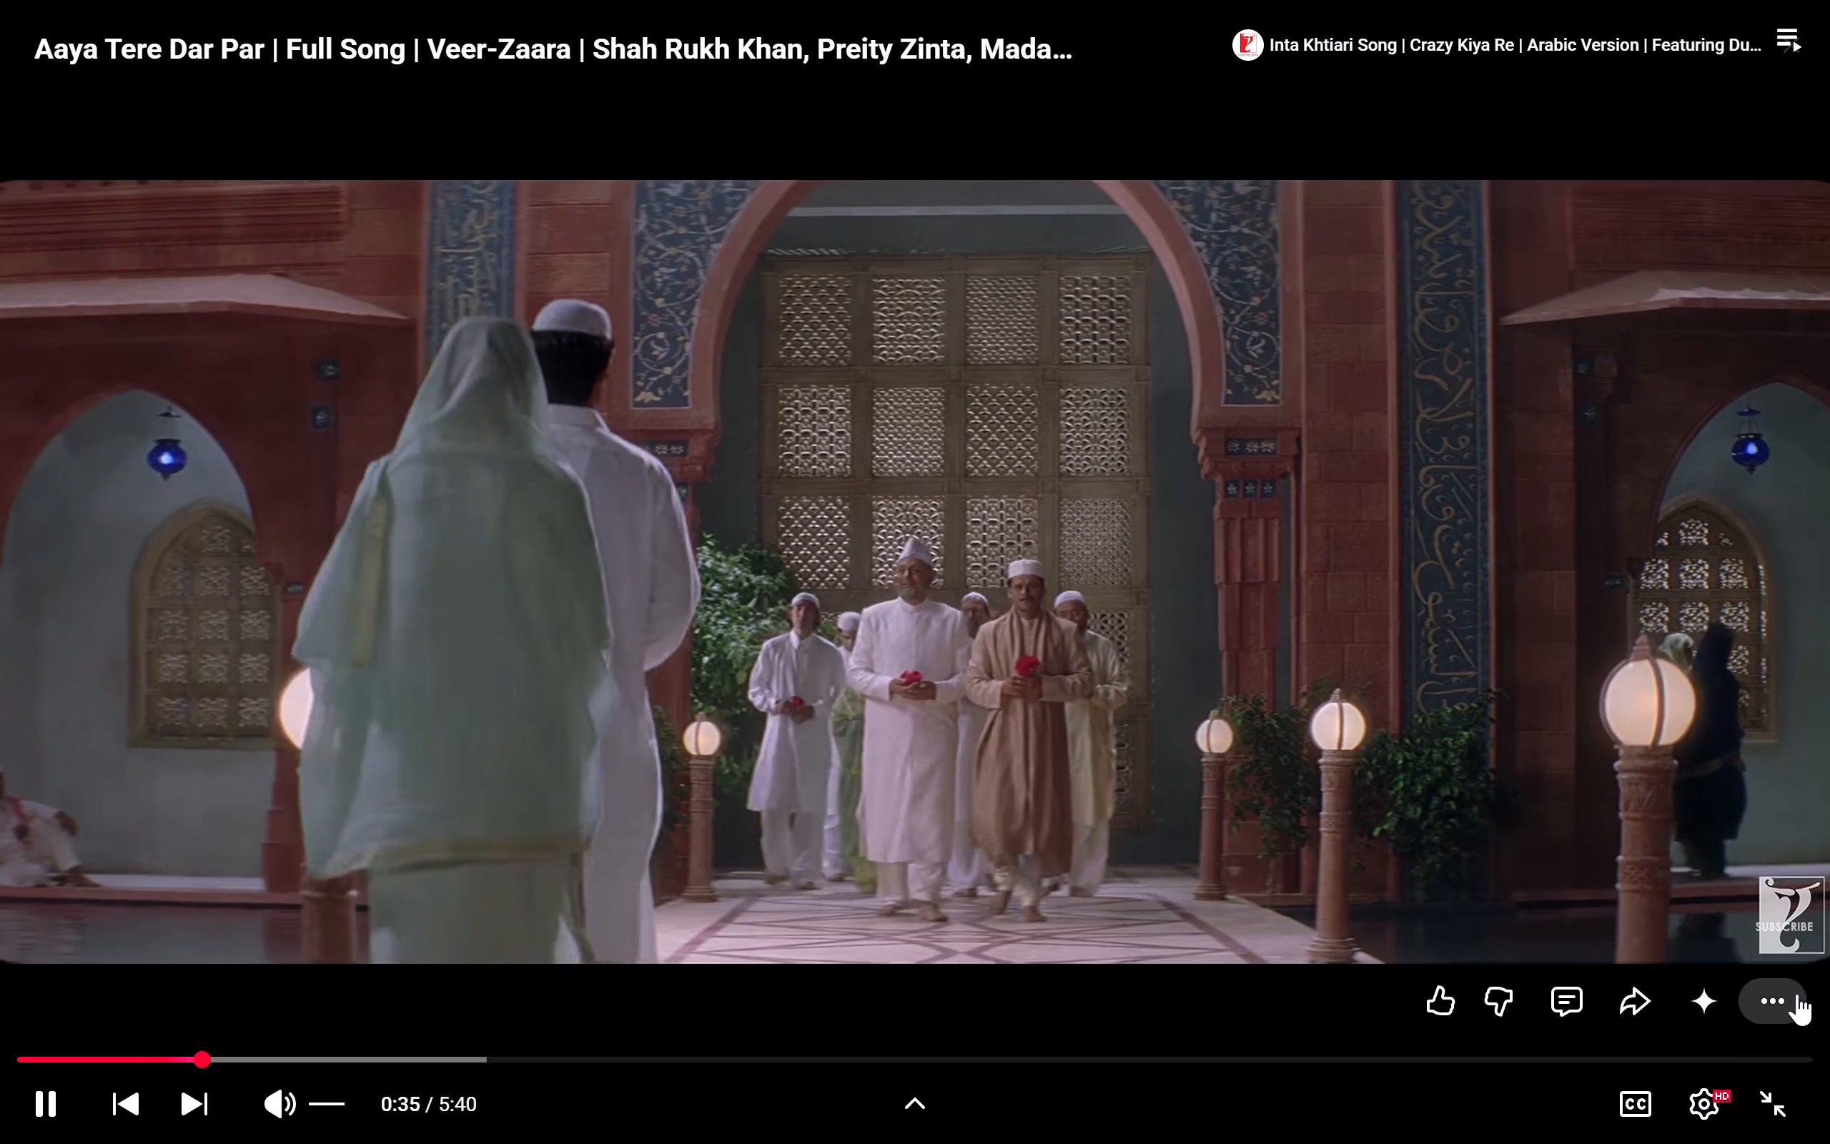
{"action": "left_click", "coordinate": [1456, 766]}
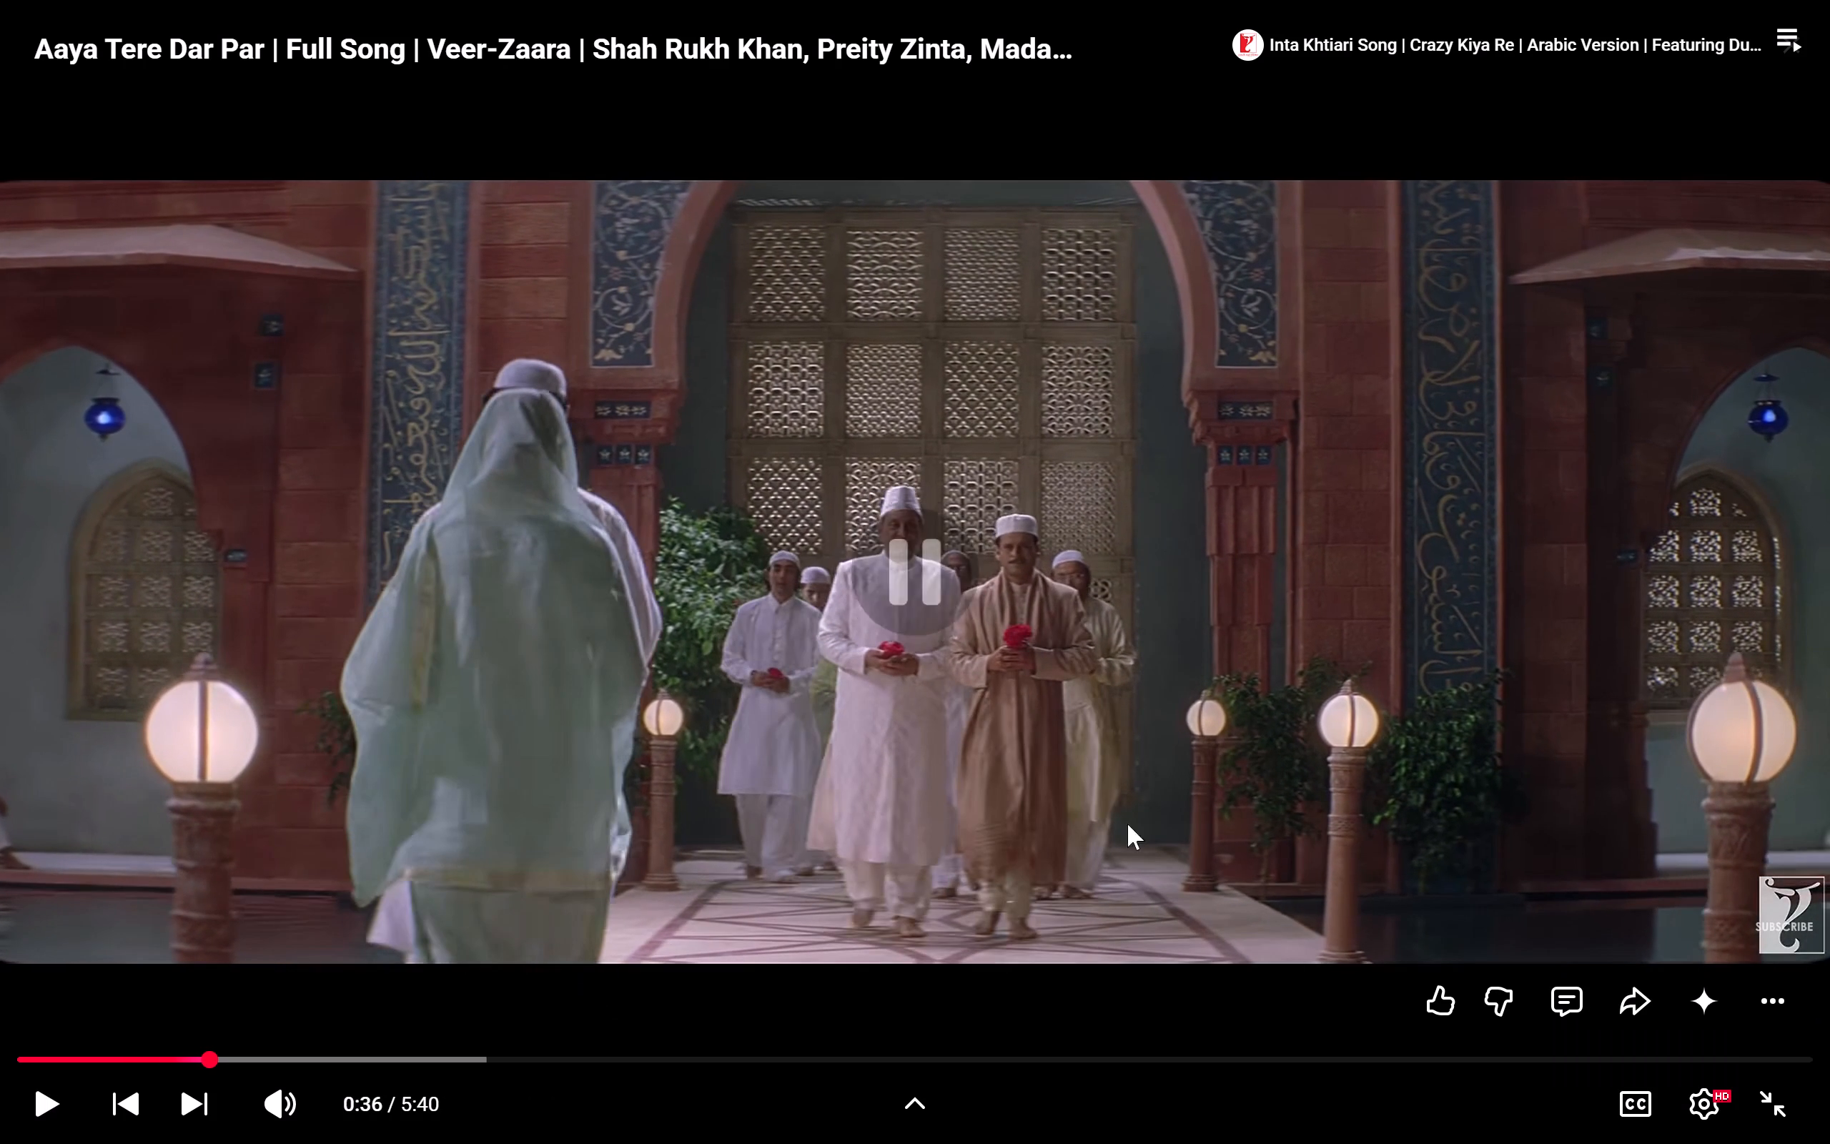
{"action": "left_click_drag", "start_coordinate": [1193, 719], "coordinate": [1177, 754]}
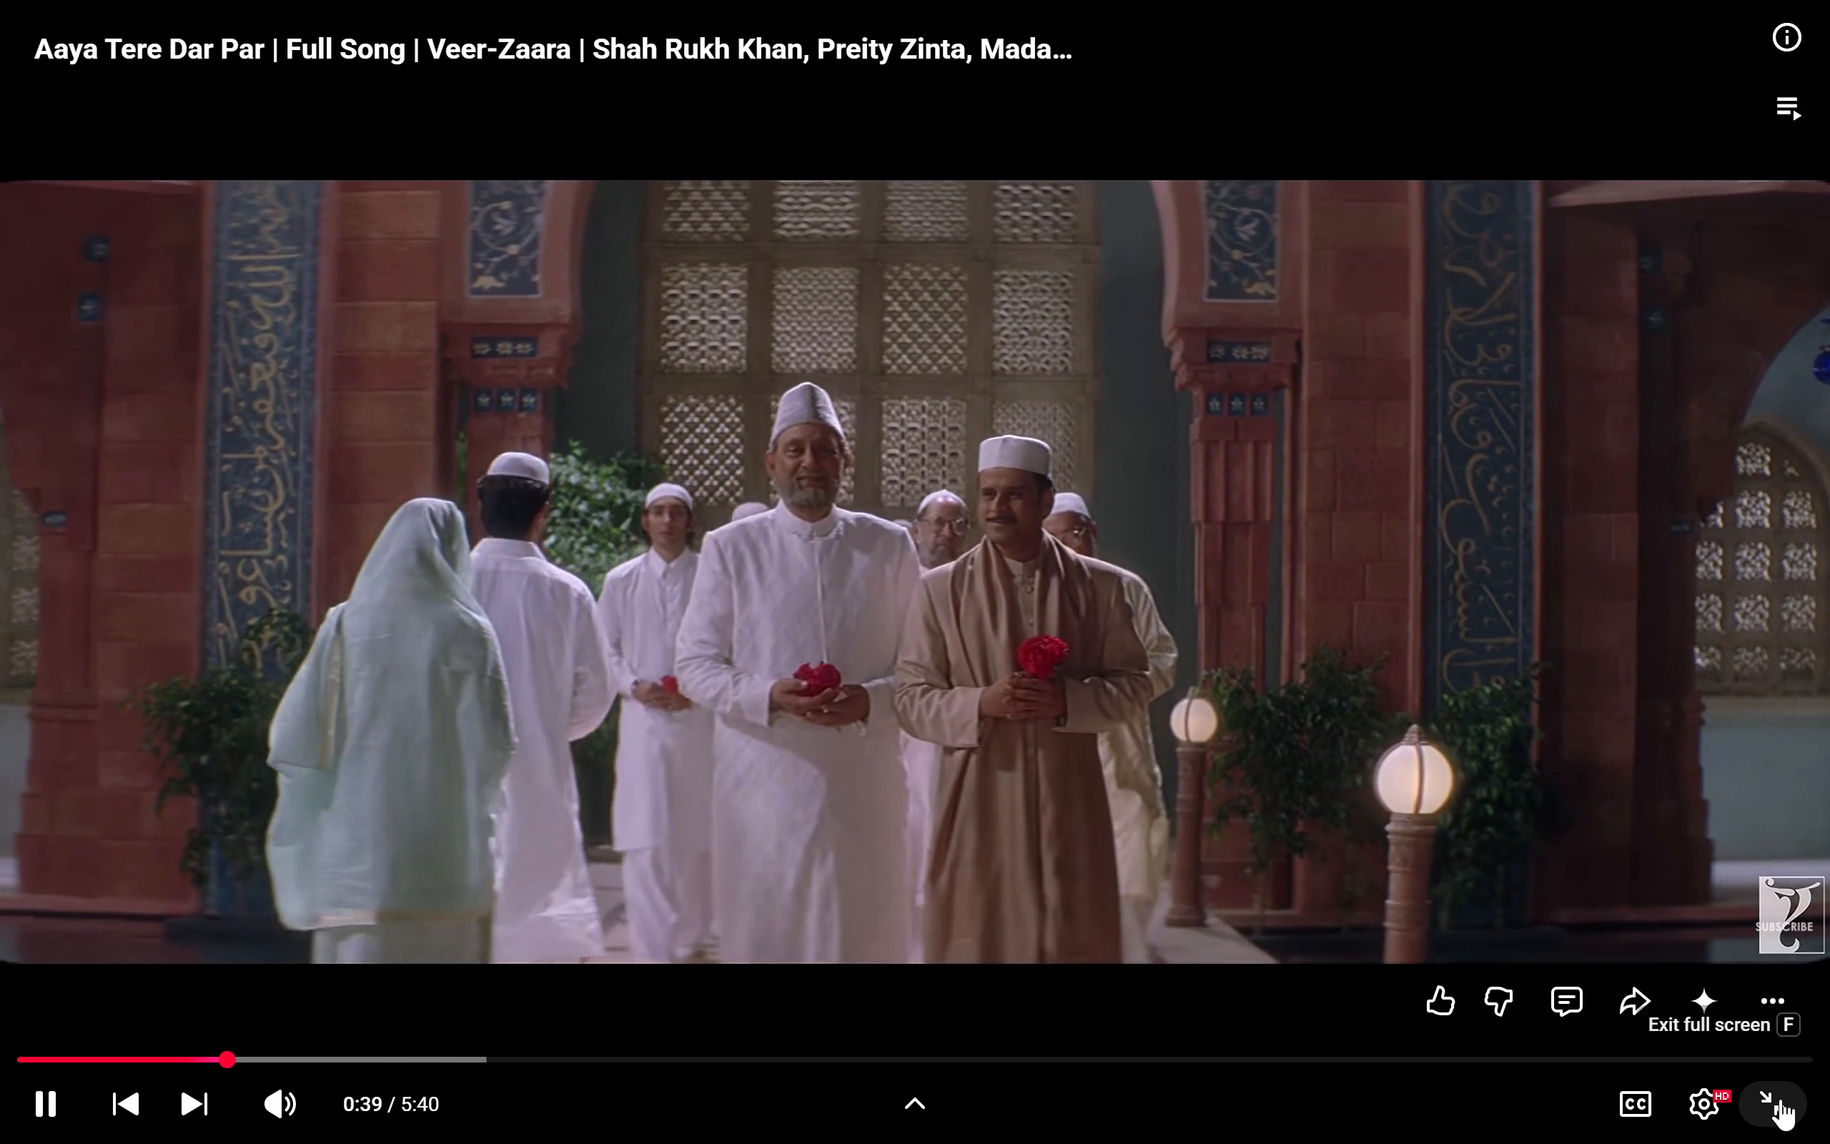
Exit the full-screen view of the song video.
{"action": "left_click", "coordinate": [1781, 1099]}
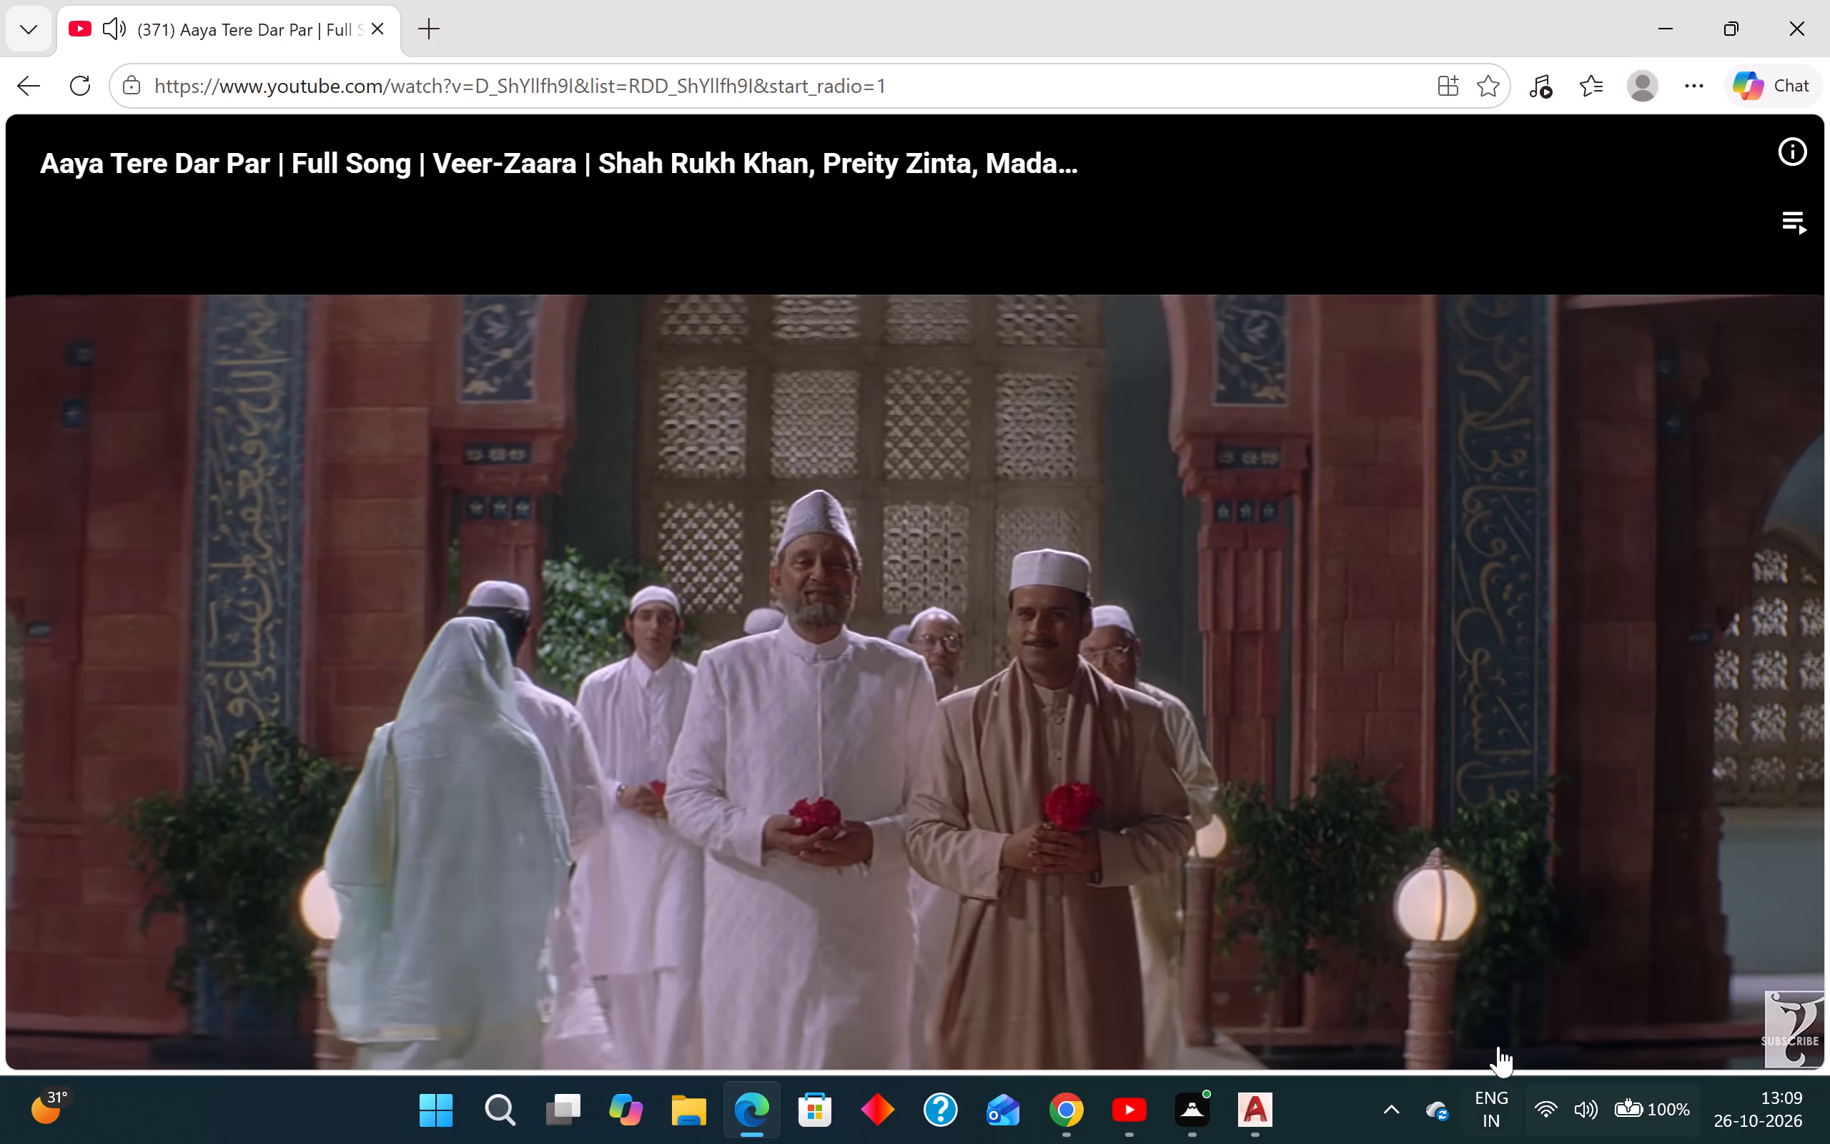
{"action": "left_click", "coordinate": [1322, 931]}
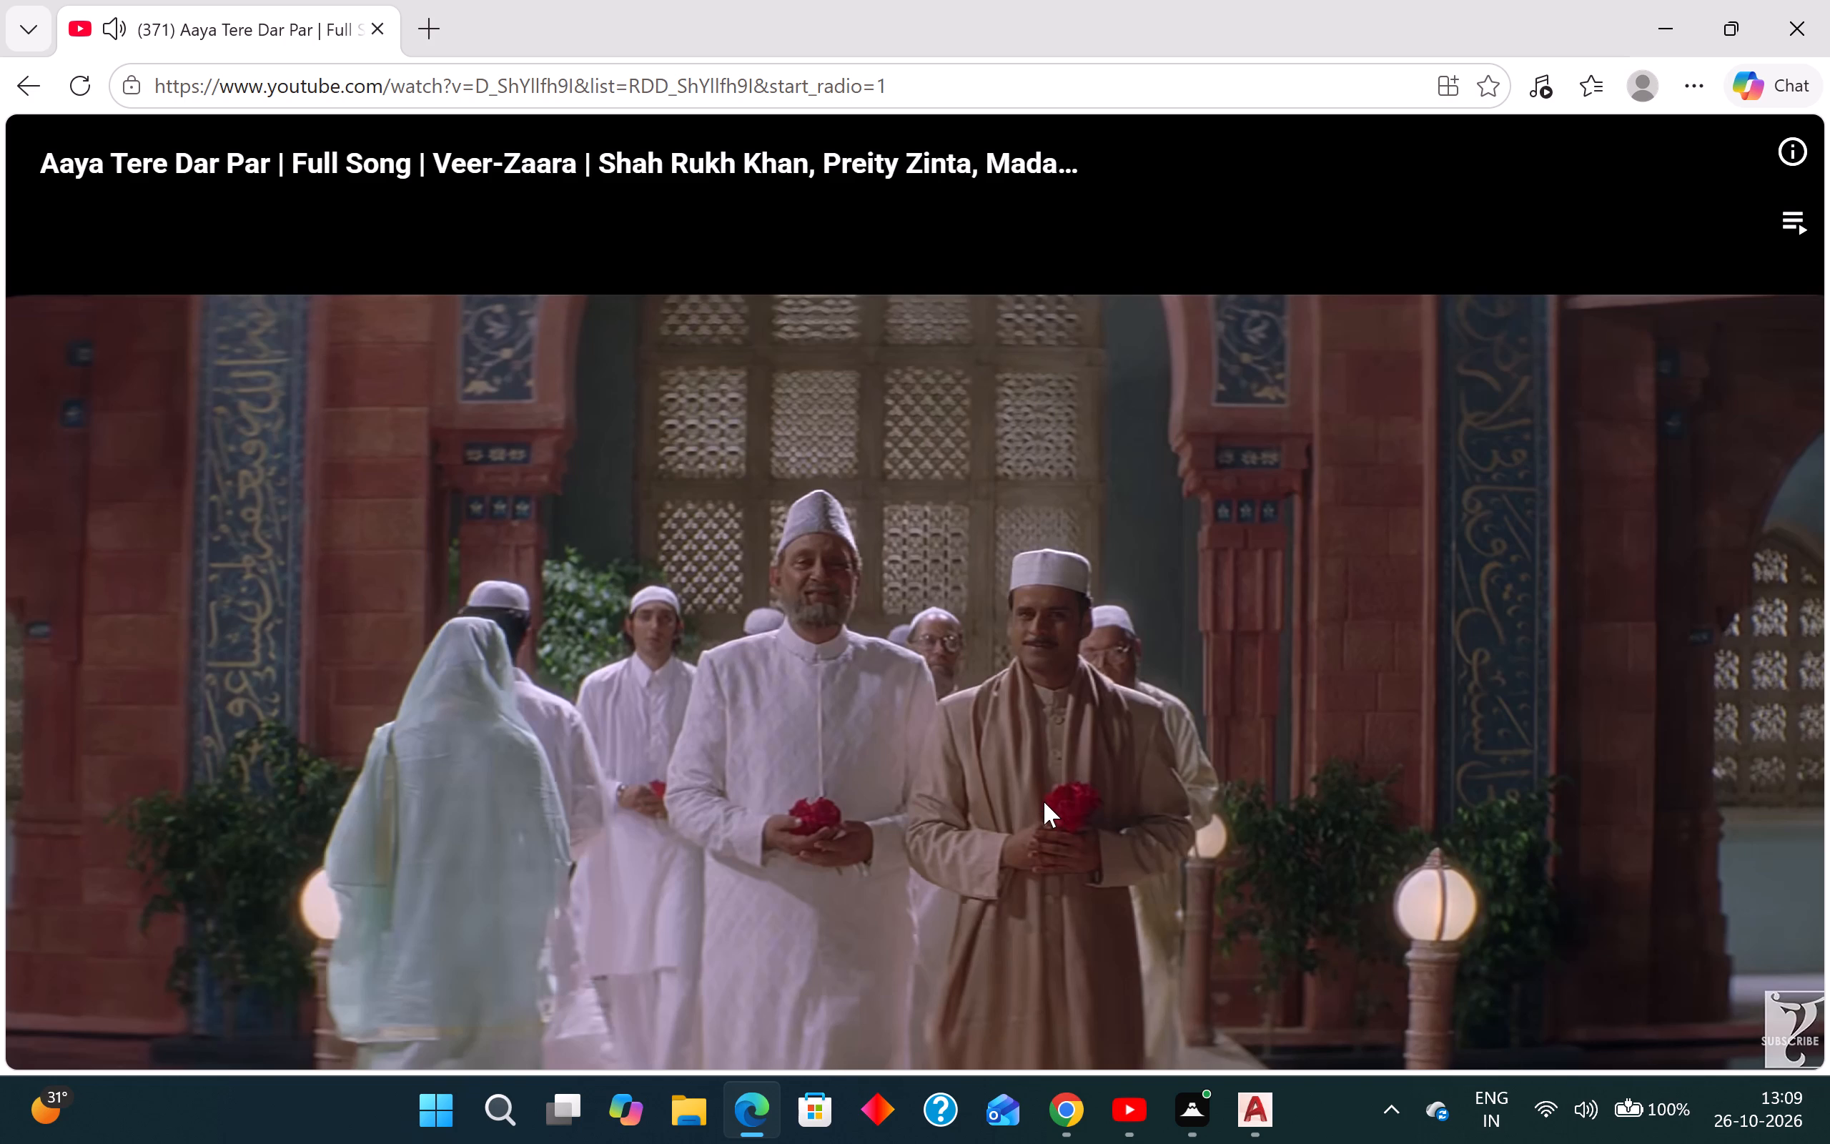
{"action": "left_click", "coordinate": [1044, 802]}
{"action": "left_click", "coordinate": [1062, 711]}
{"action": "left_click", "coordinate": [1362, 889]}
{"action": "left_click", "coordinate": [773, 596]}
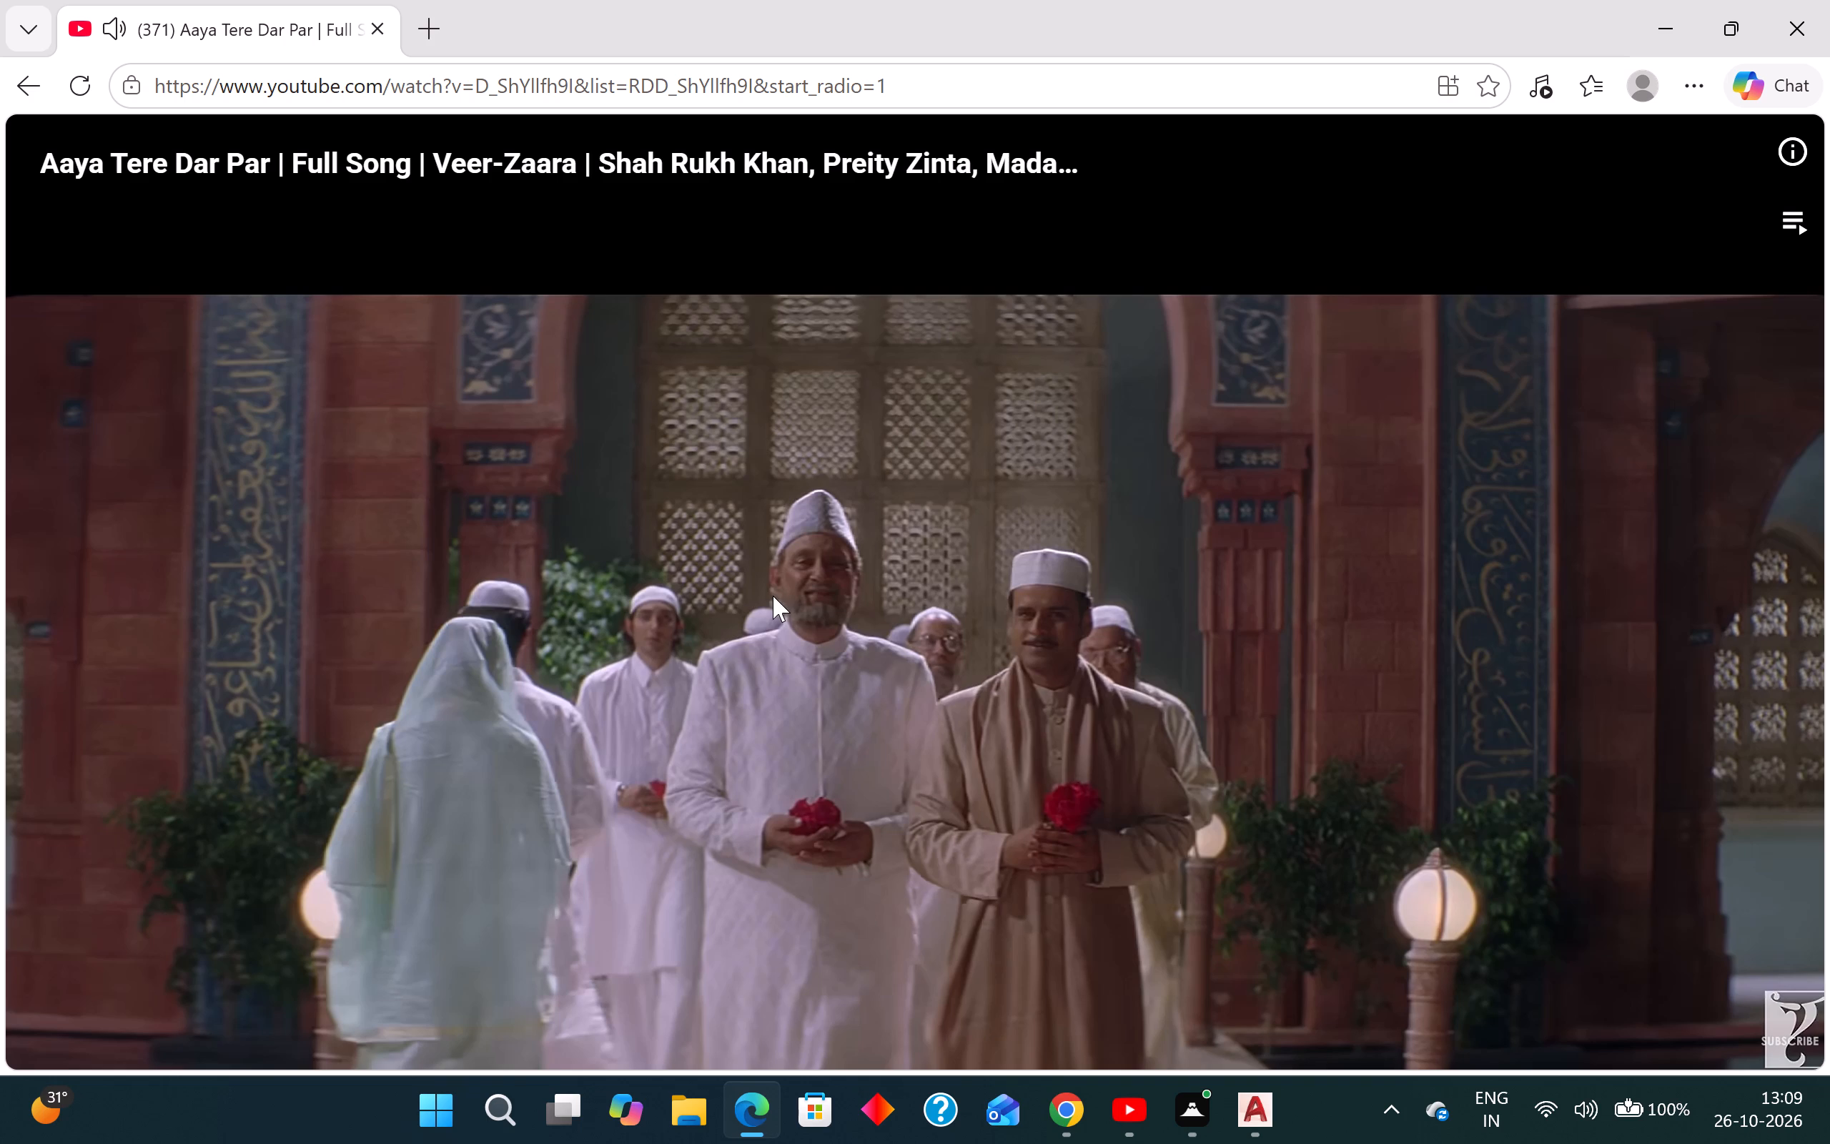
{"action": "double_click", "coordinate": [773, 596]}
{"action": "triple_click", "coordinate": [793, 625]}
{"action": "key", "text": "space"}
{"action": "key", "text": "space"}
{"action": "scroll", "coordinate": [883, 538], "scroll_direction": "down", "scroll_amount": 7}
Reload the song video page.
{"action": "left_click", "coordinate": [79, 84]}
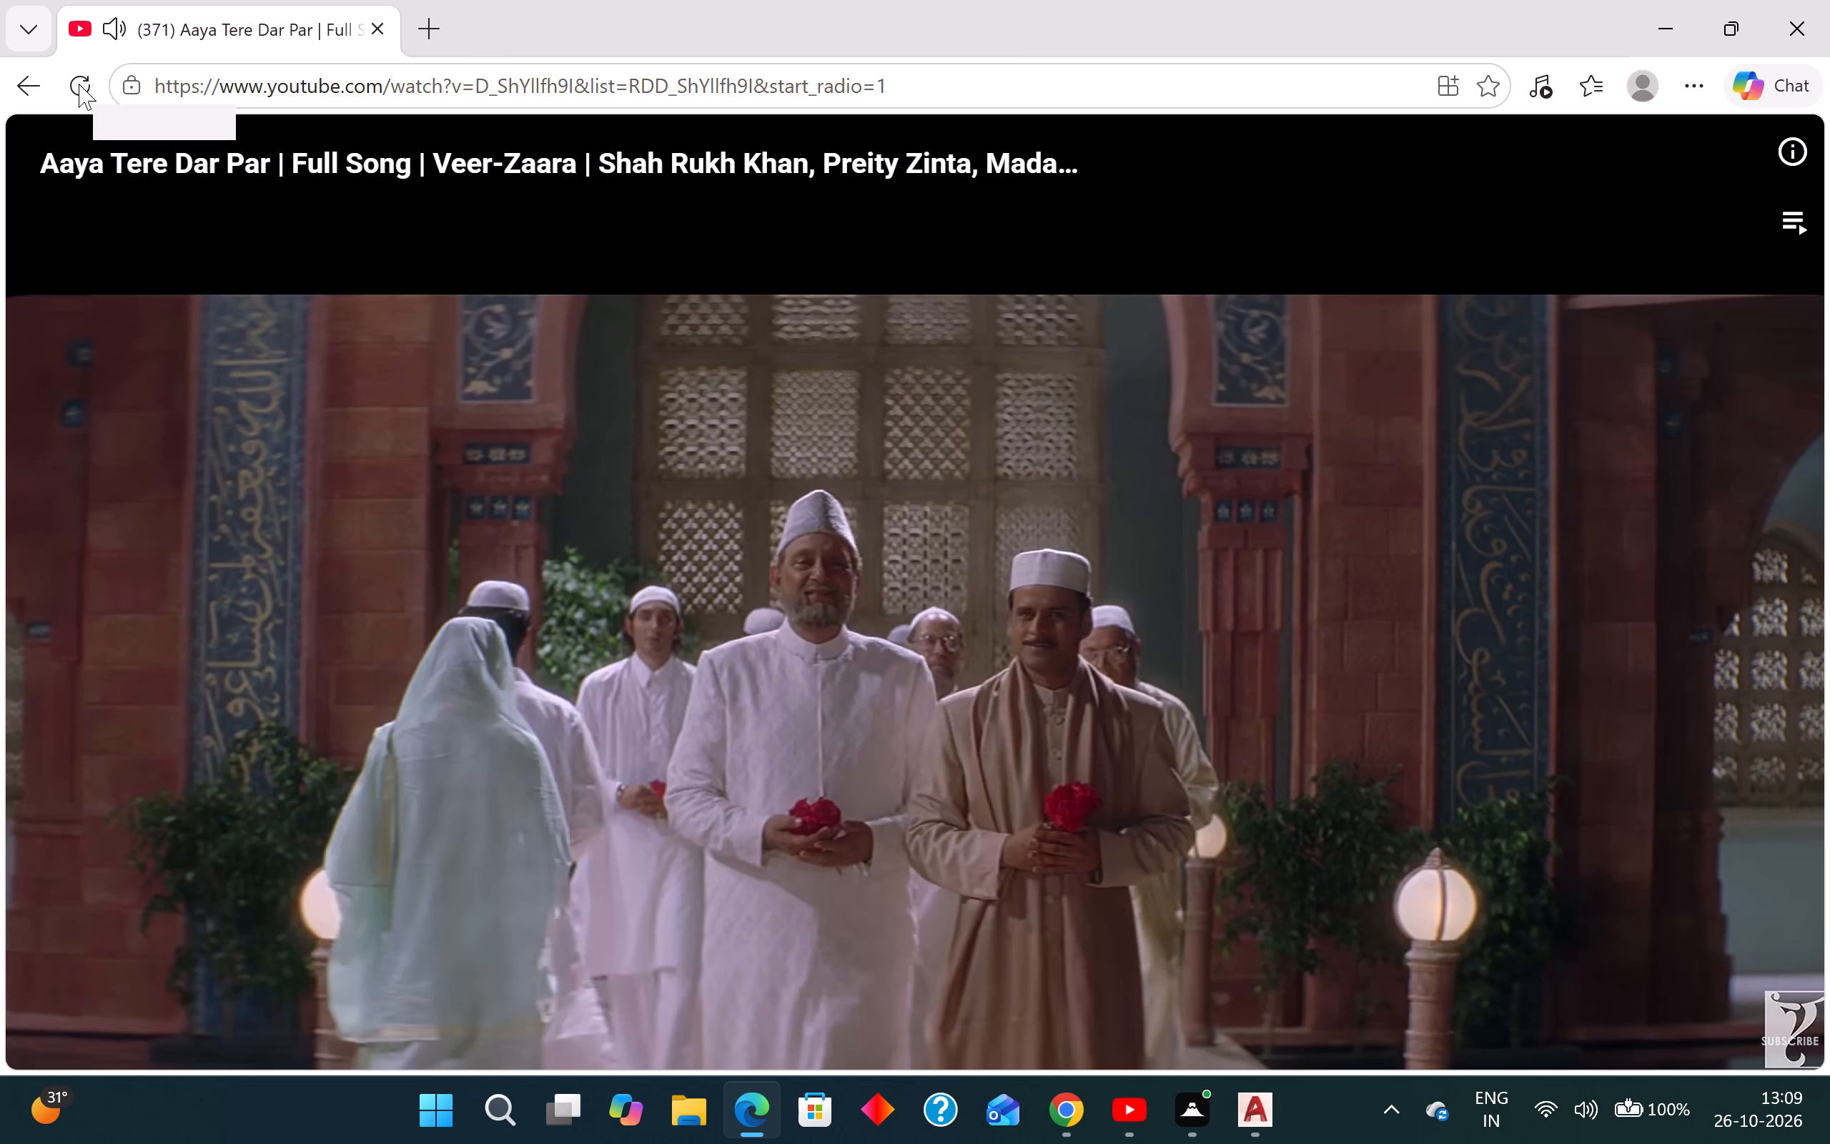
{"action": "left_click", "coordinate": [79, 84]}
{"action": "double_click", "coordinate": [79, 84]}
{"action": "scroll", "coordinate": [748, 315], "scroll_direction": "down", "scroll_amount": 7}
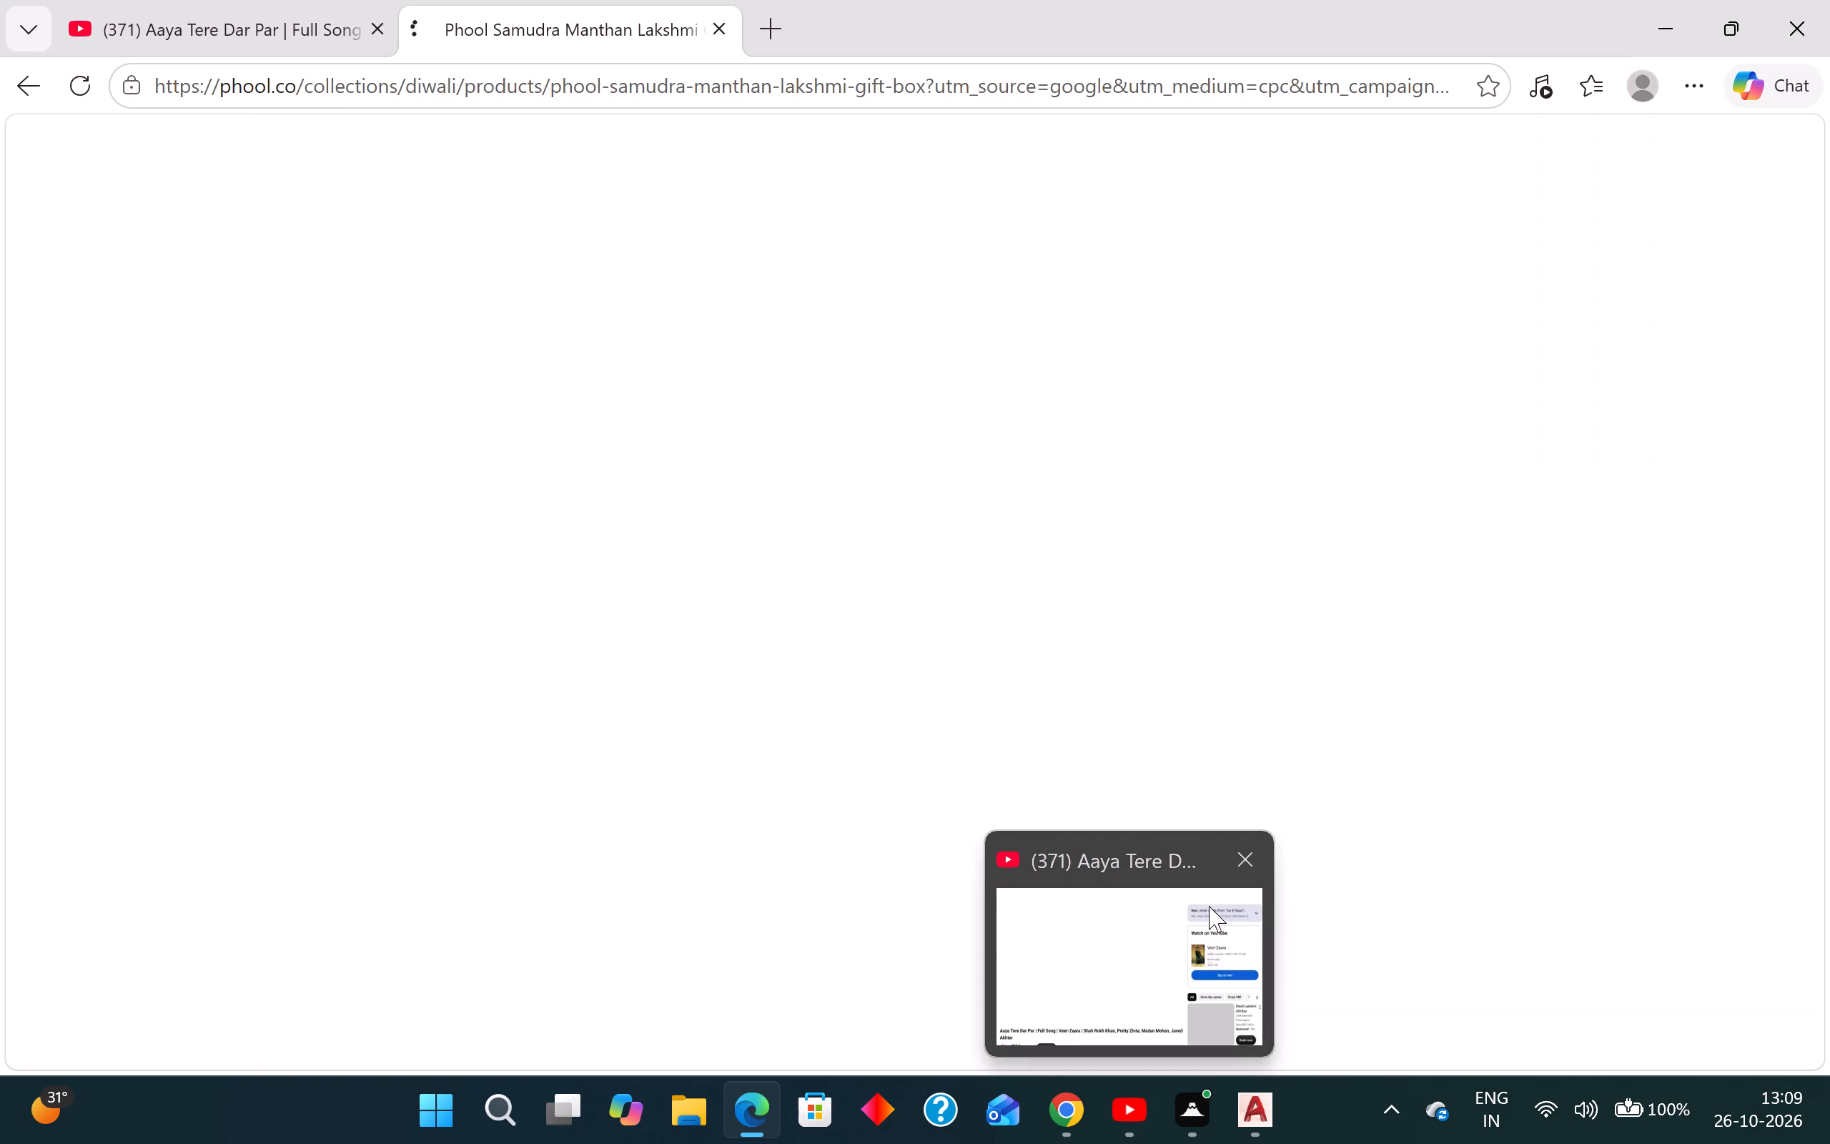
Return to the "Aaya Tere Dar Par" video from the Phool advertisement page and watch it in full screen.
{"action": "left_click", "coordinate": [1147, 929]}
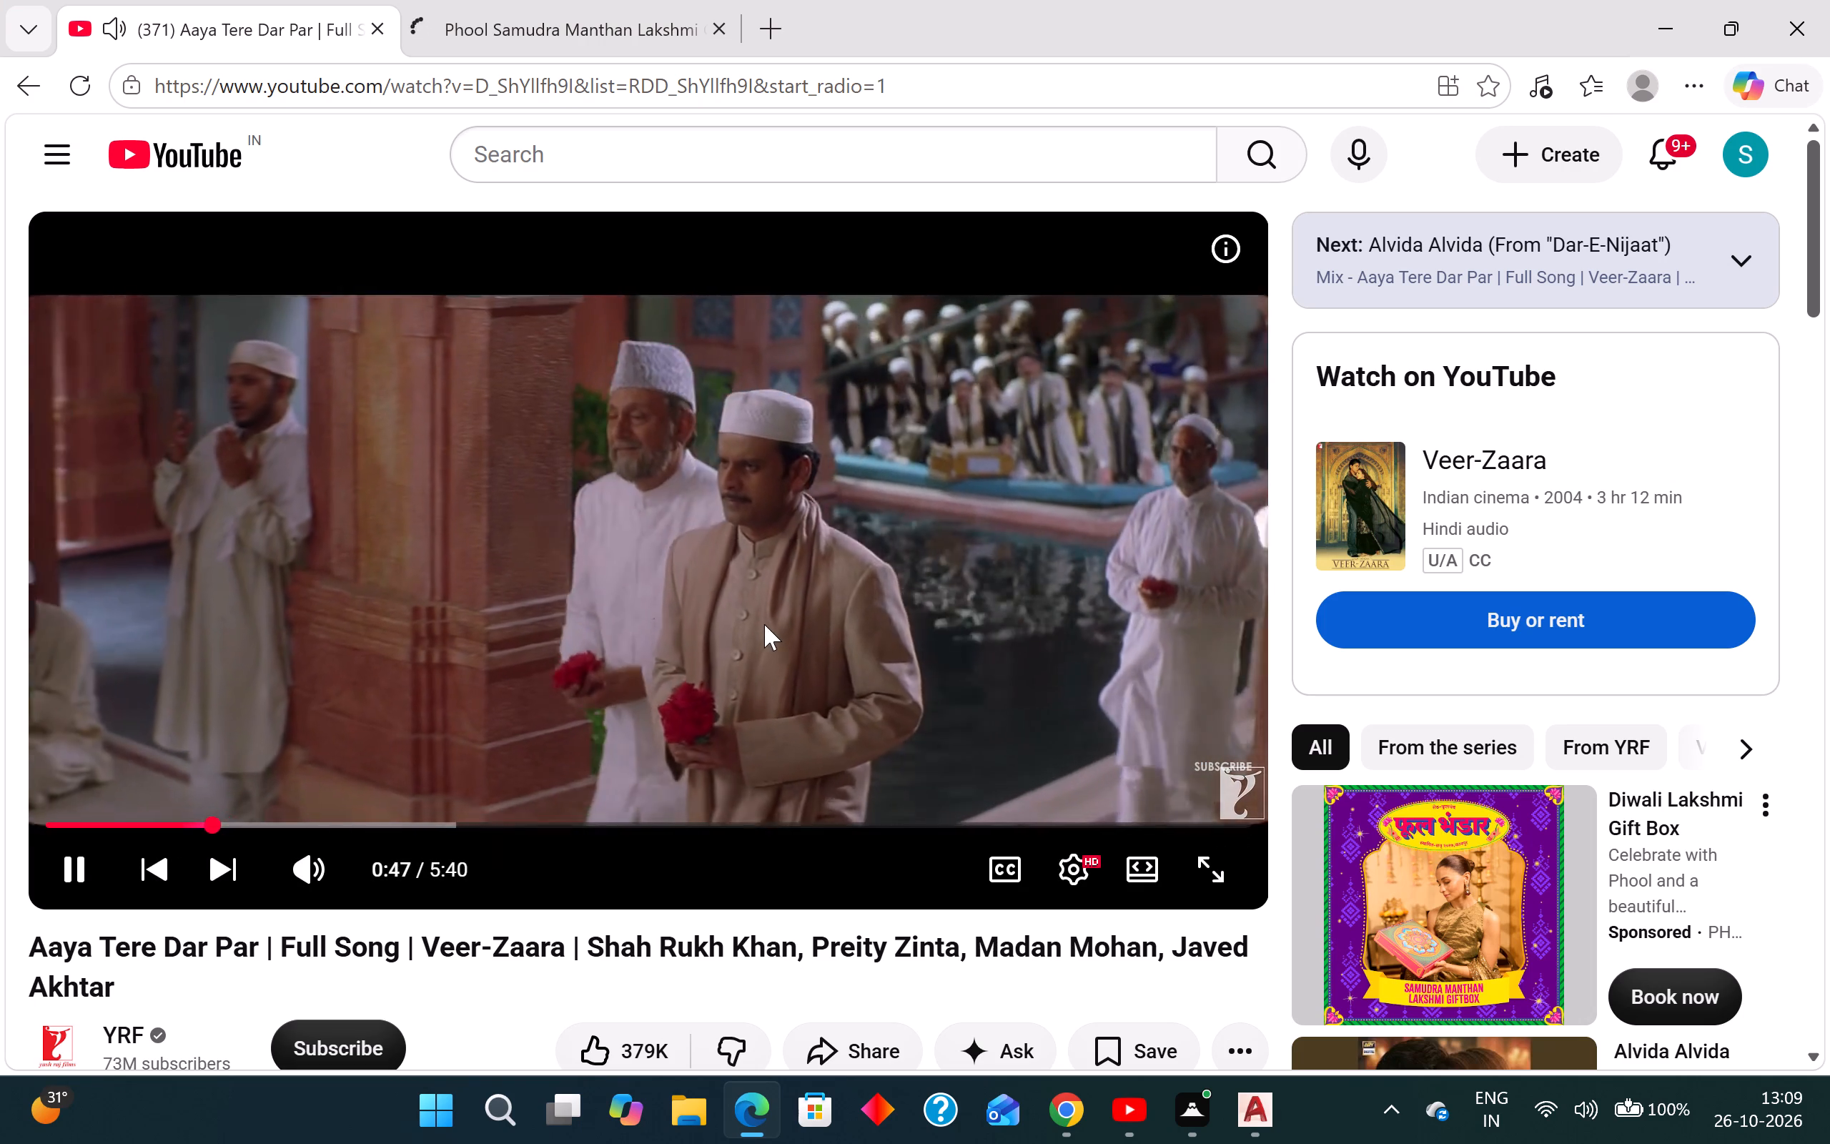
{"action": "key", "text": "f"}
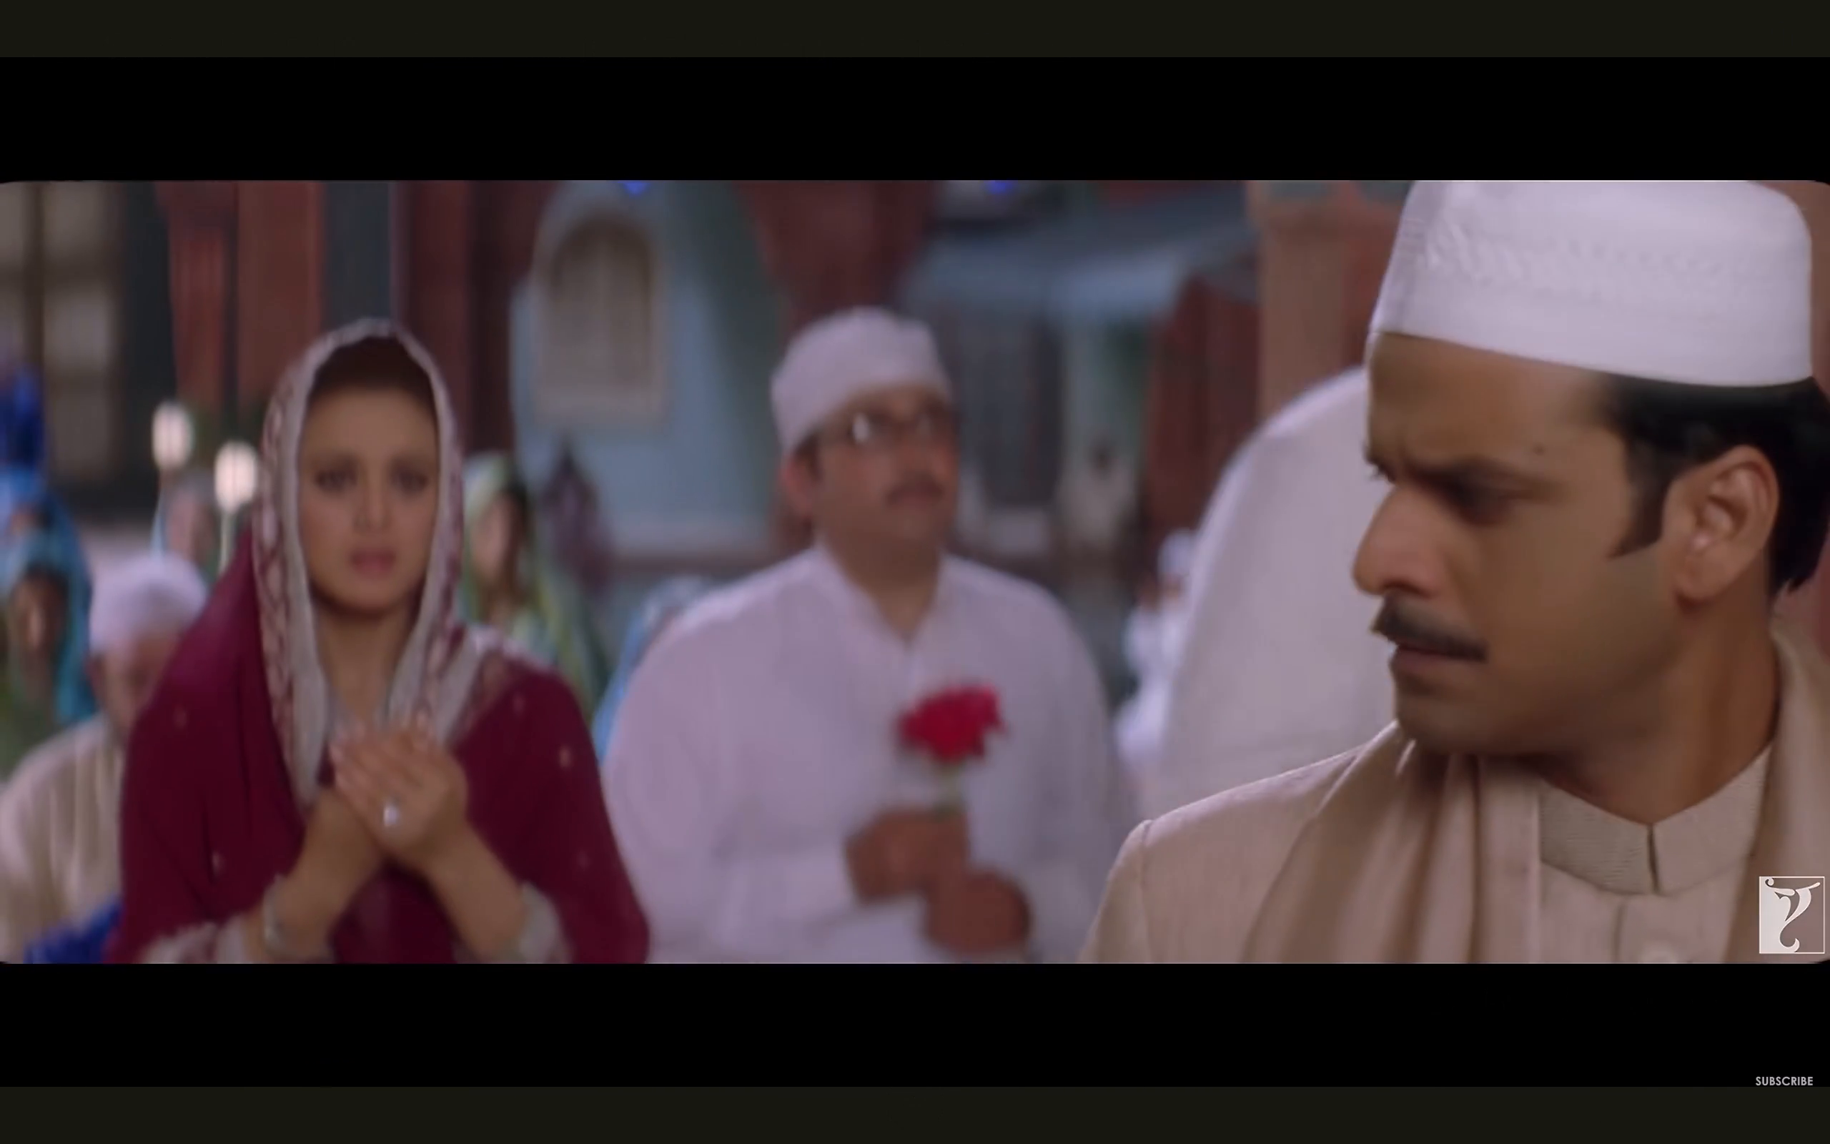
Pause the song video and exit the full-screen view.
{"action": "key", "text": "space"}
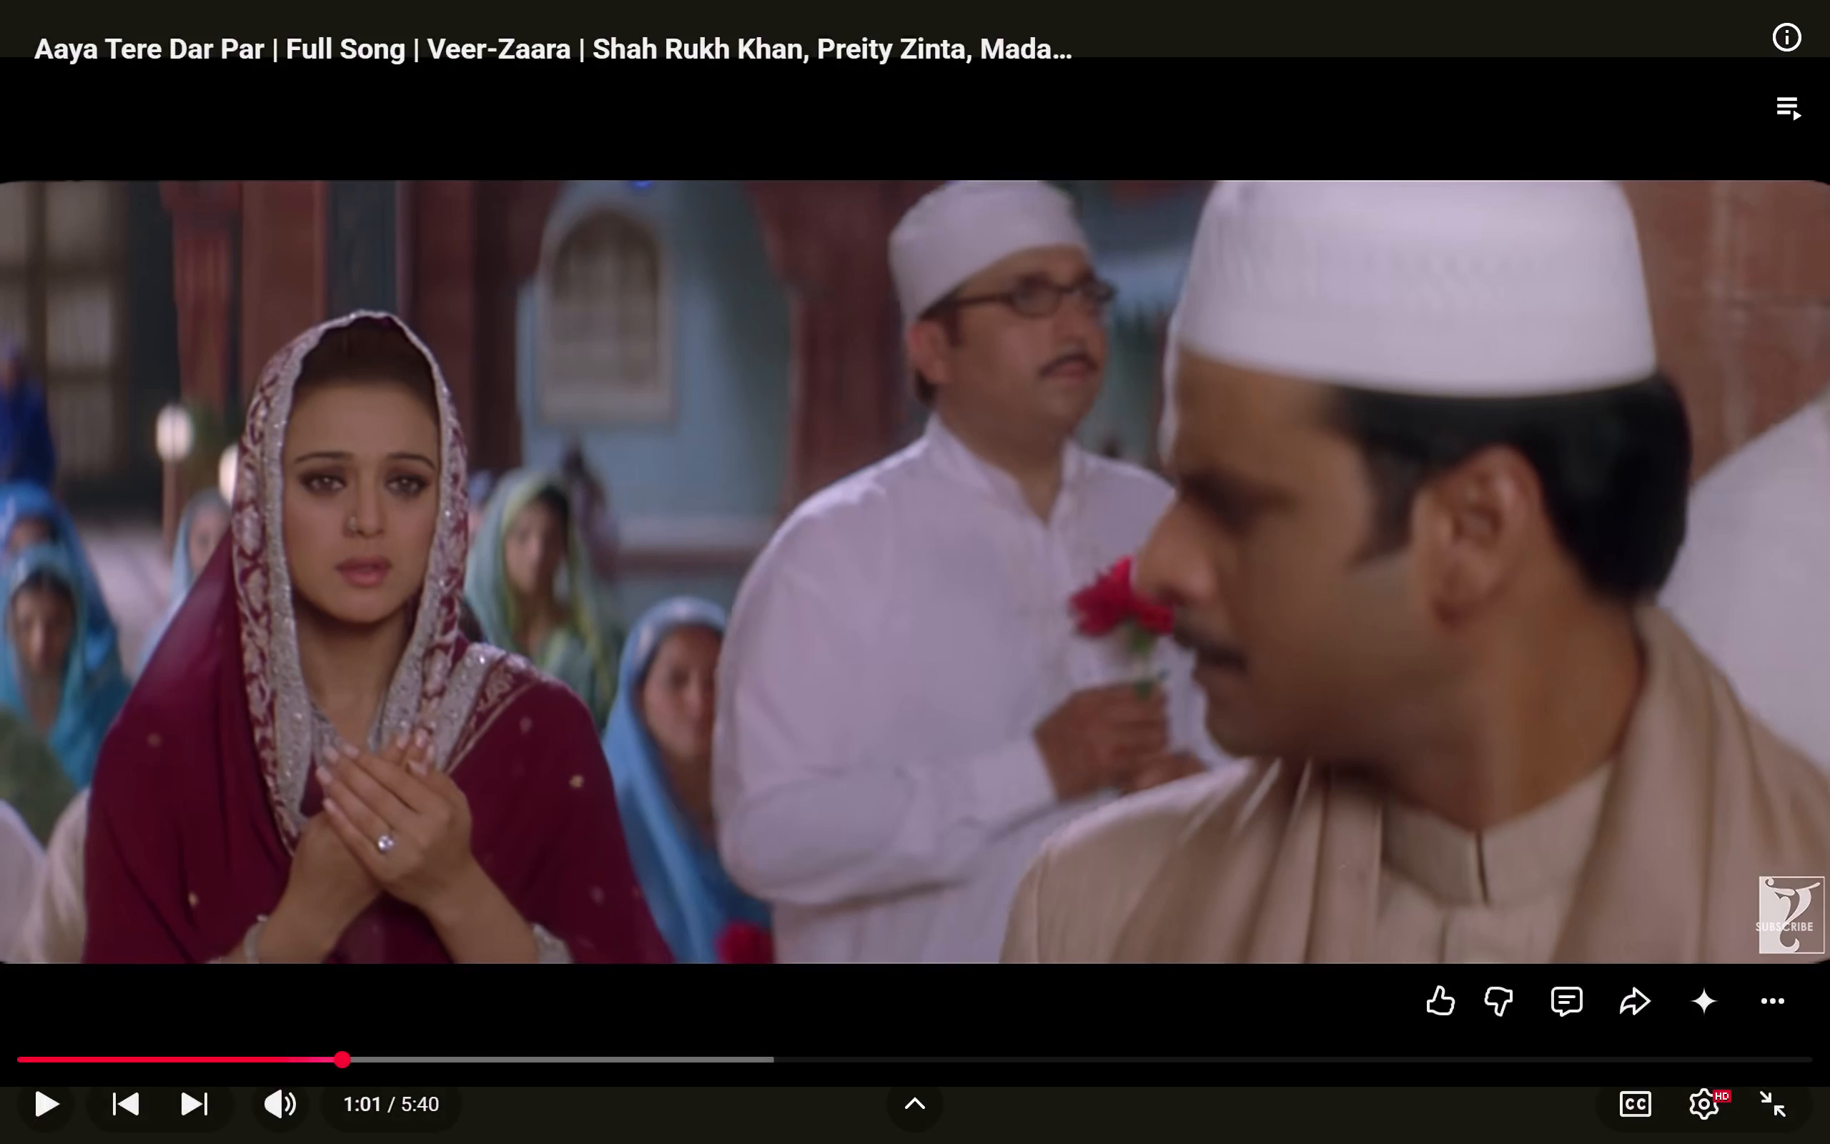
{"action": "left_click", "coordinate": [916, 84]}
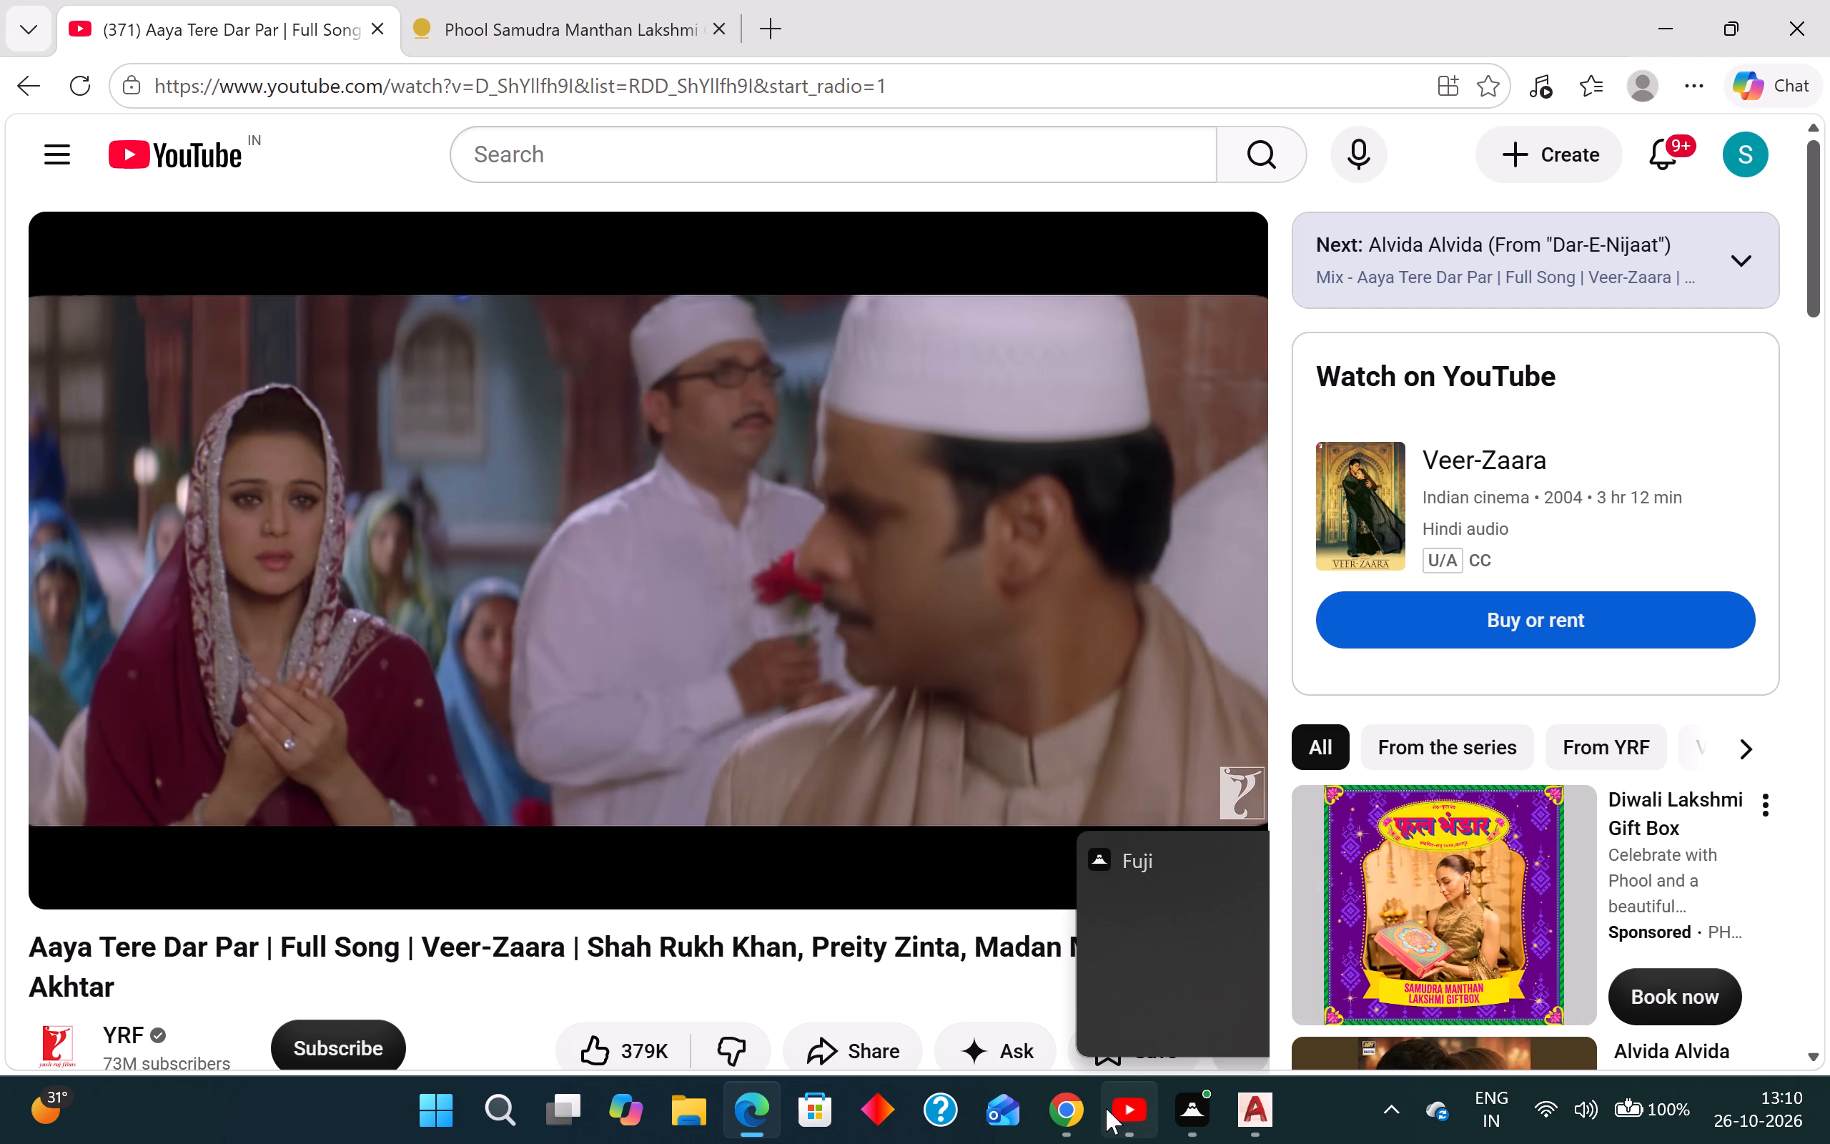
Close the YouTube window and minimize the remaining Phool browser window to return to the dining-table block in AutoCAD.
{"action": "left_click", "coordinate": [1252, 869]}
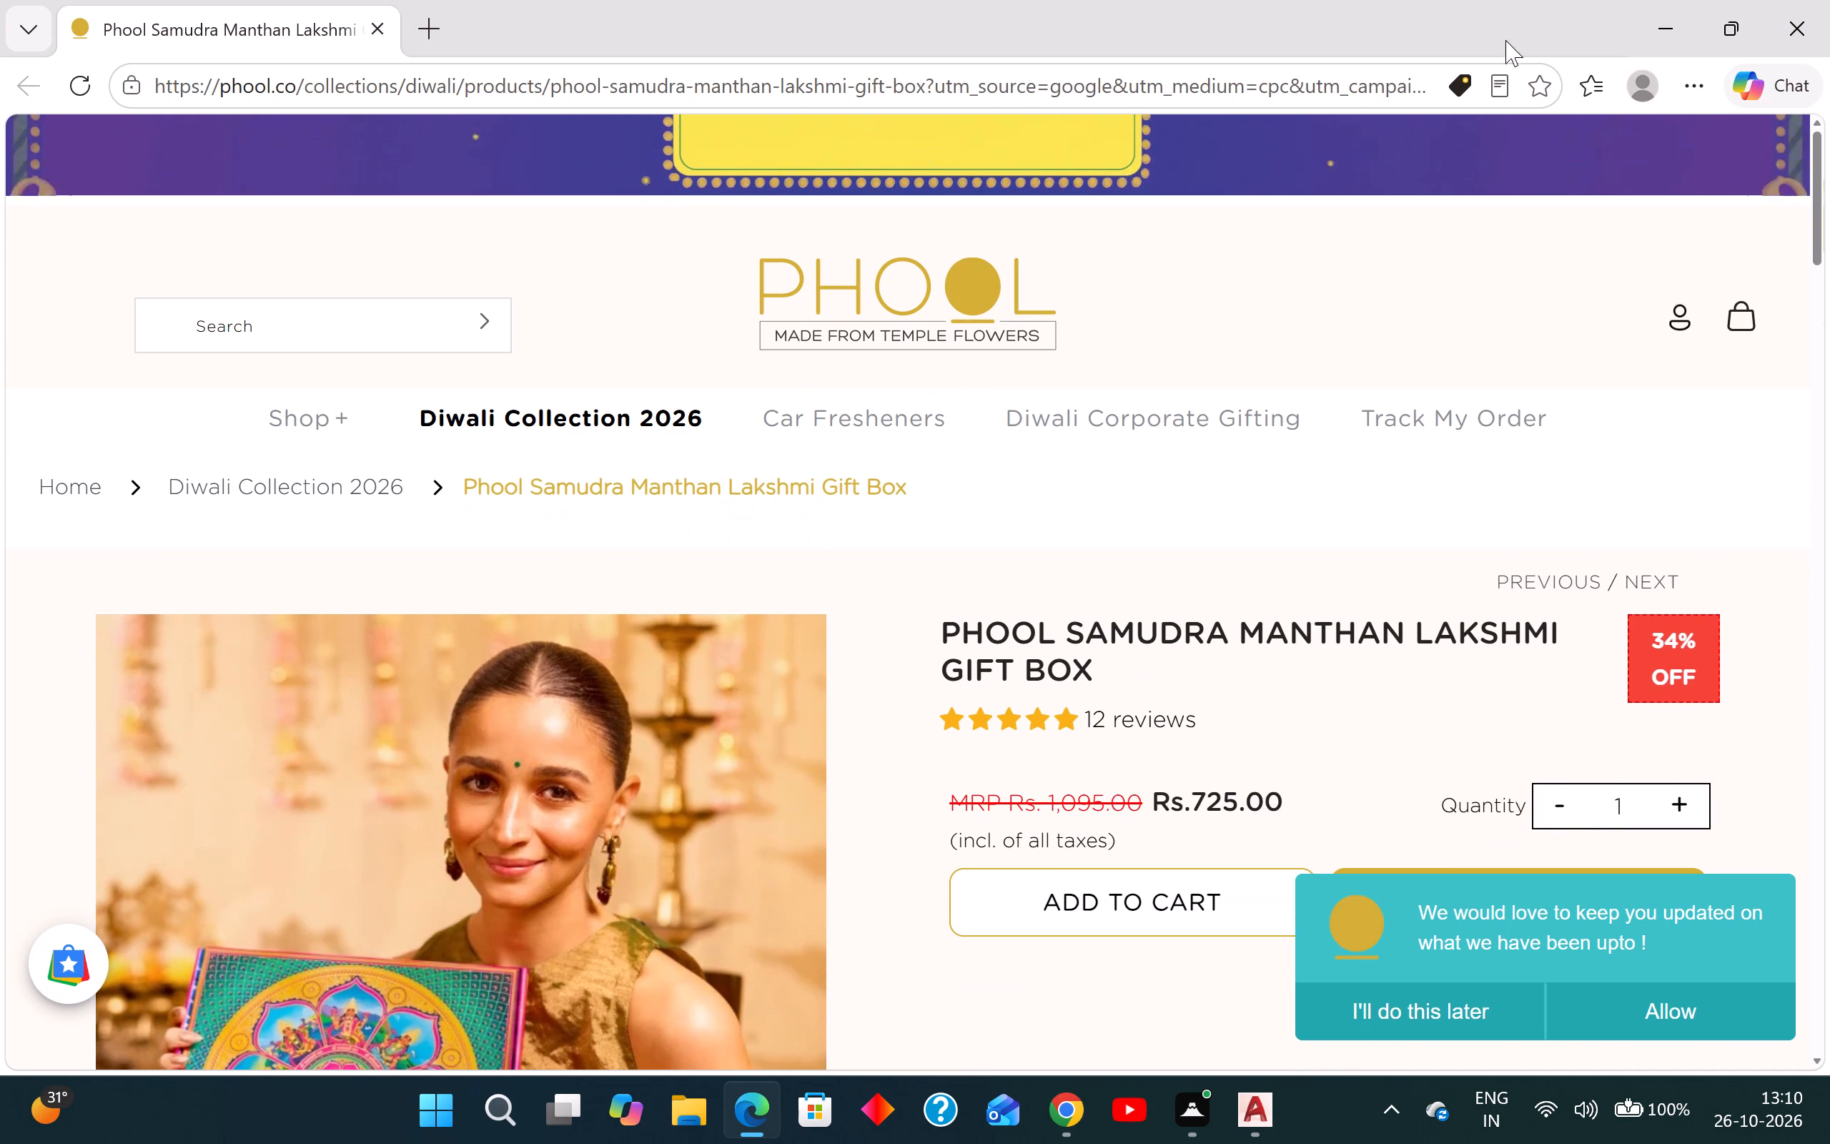
{"action": "scroll", "coordinate": [925, 373], "scroll_direction": "down", "scroll_amount": 2}
{"action": "left_click", "coordinate": [1654, 16]}
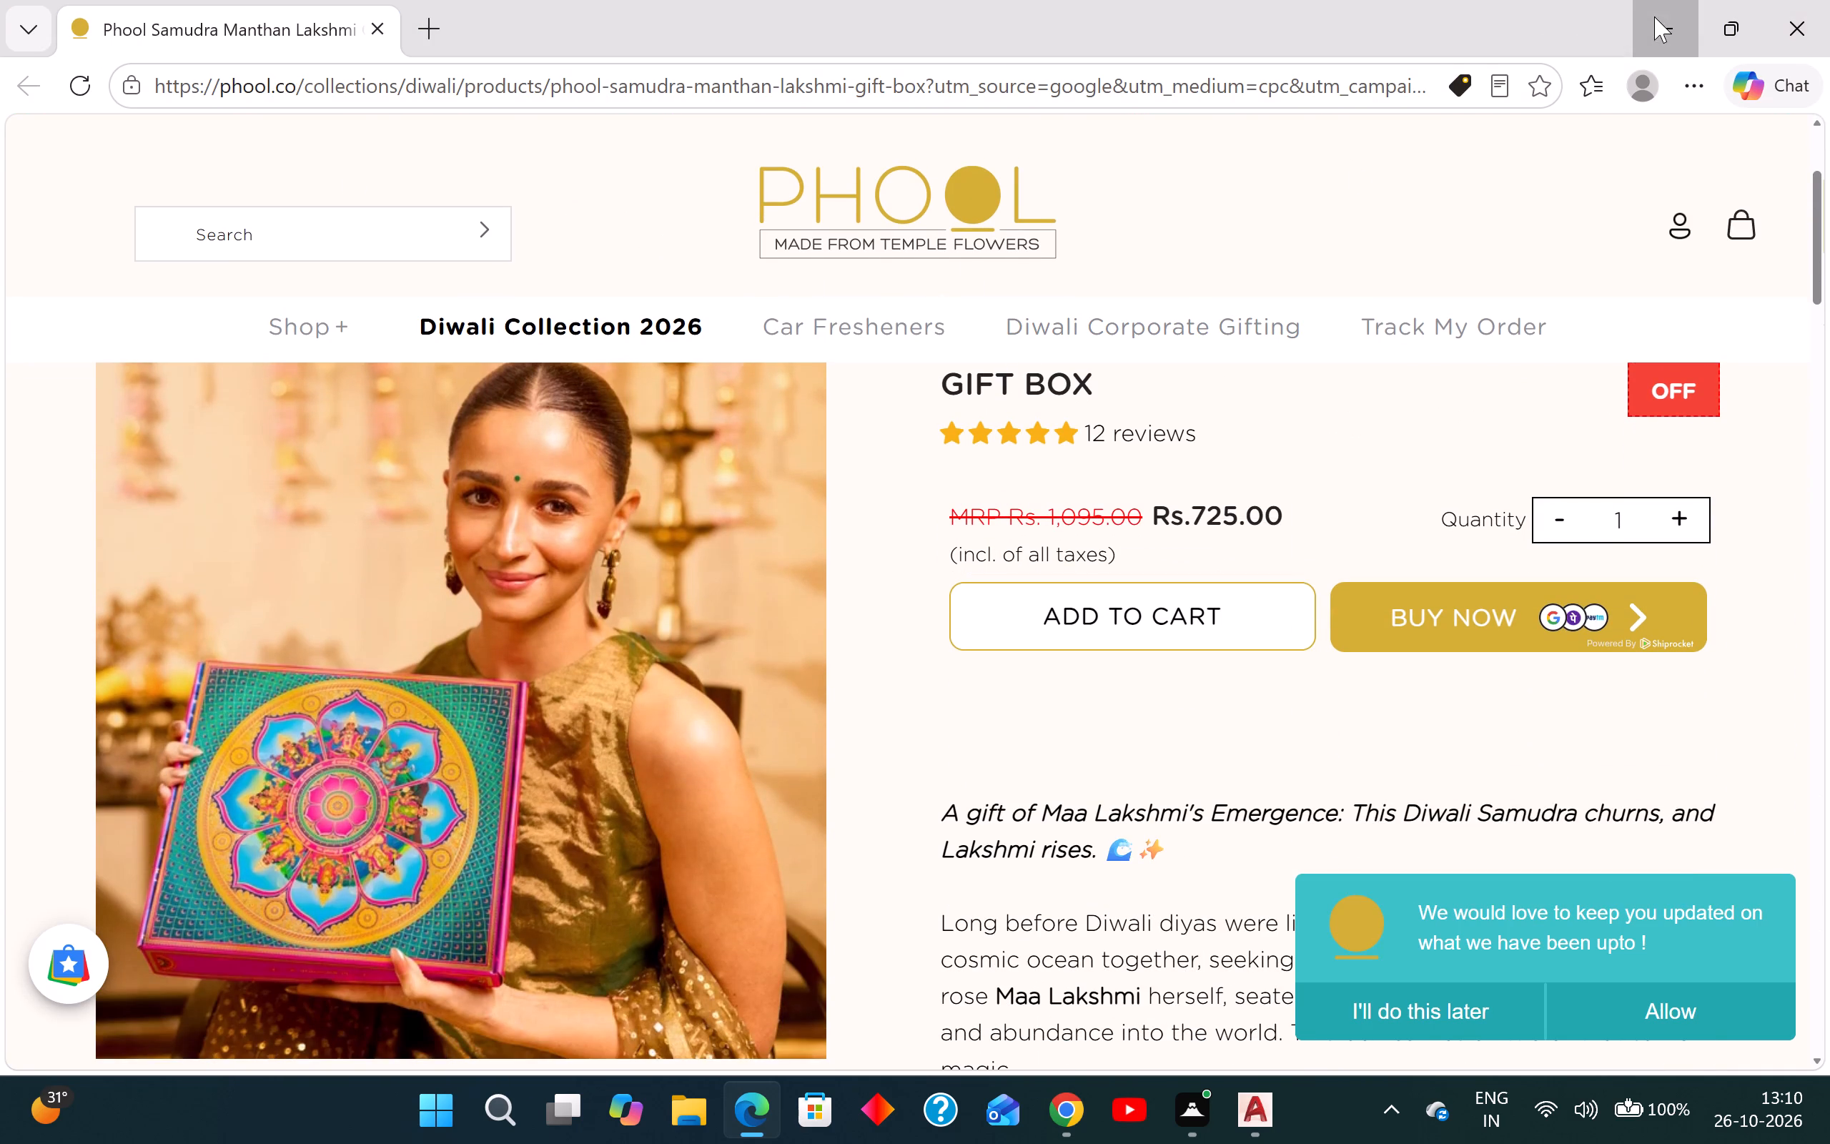
{"action": "scroll", "coordinate": [771, 594], "scroll_direction": "up", "scroll_amount": 1}
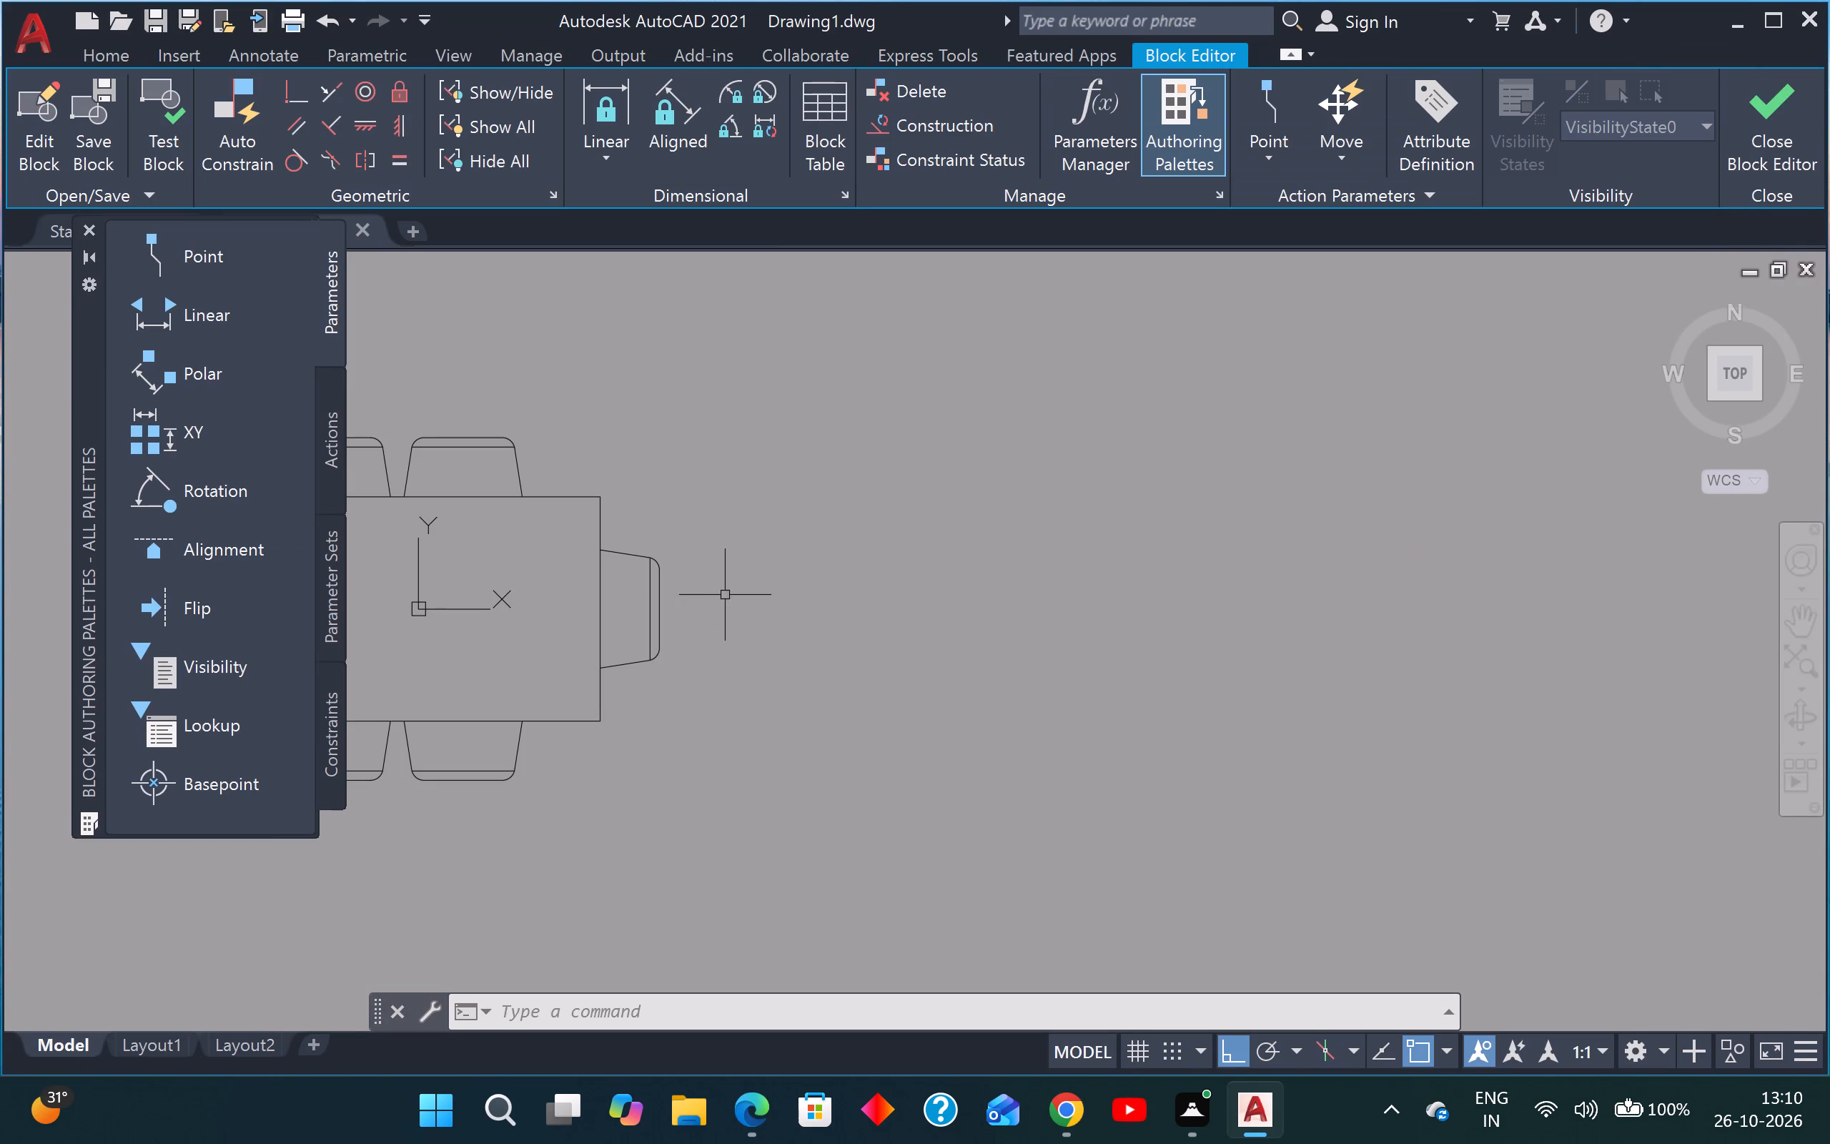
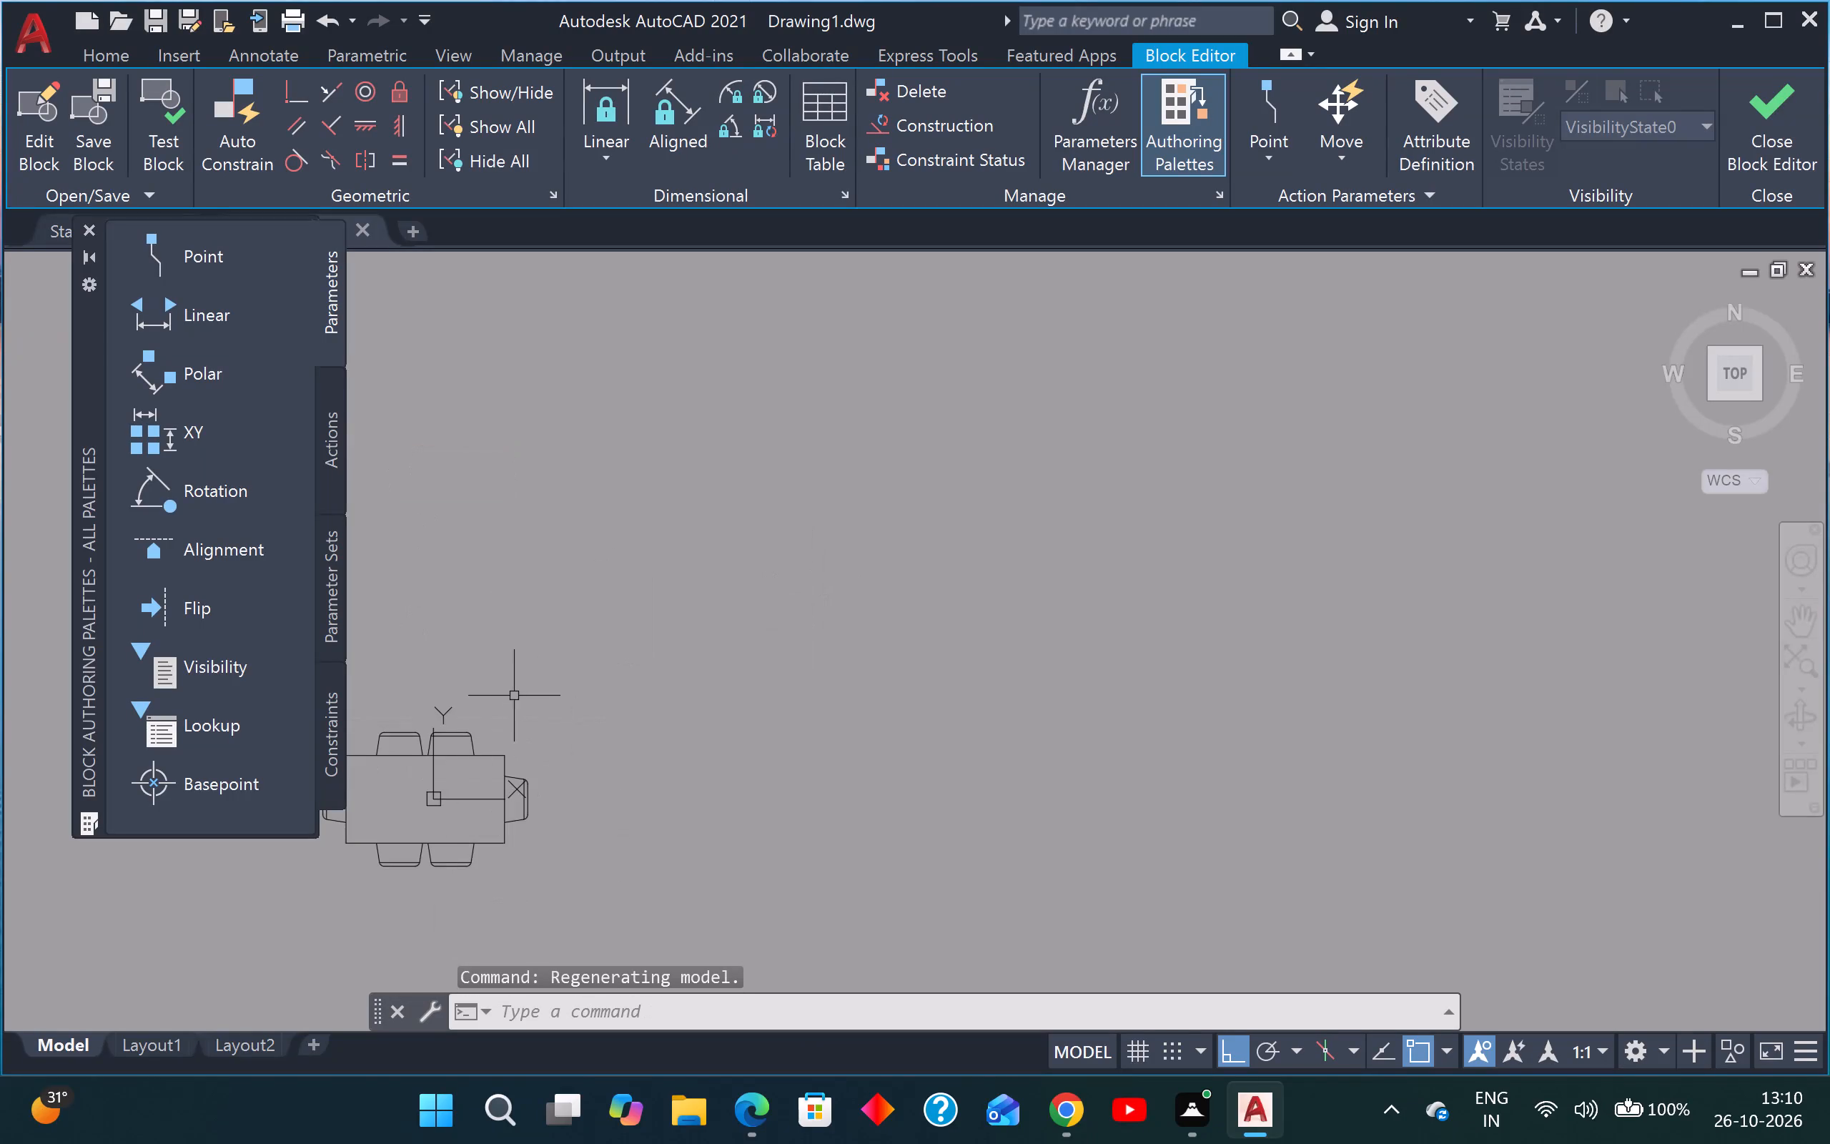
Close the Block Editor for the dining-table block and return to the floor plan.
{"action": "middle_click_drag", "start_coordinate": [538, 690], "coordinate": [1059, 593]}
{"action": "scroll", "coordinate": [1064, 594], "scroll_direction": "up", "scroll_amount": 1}
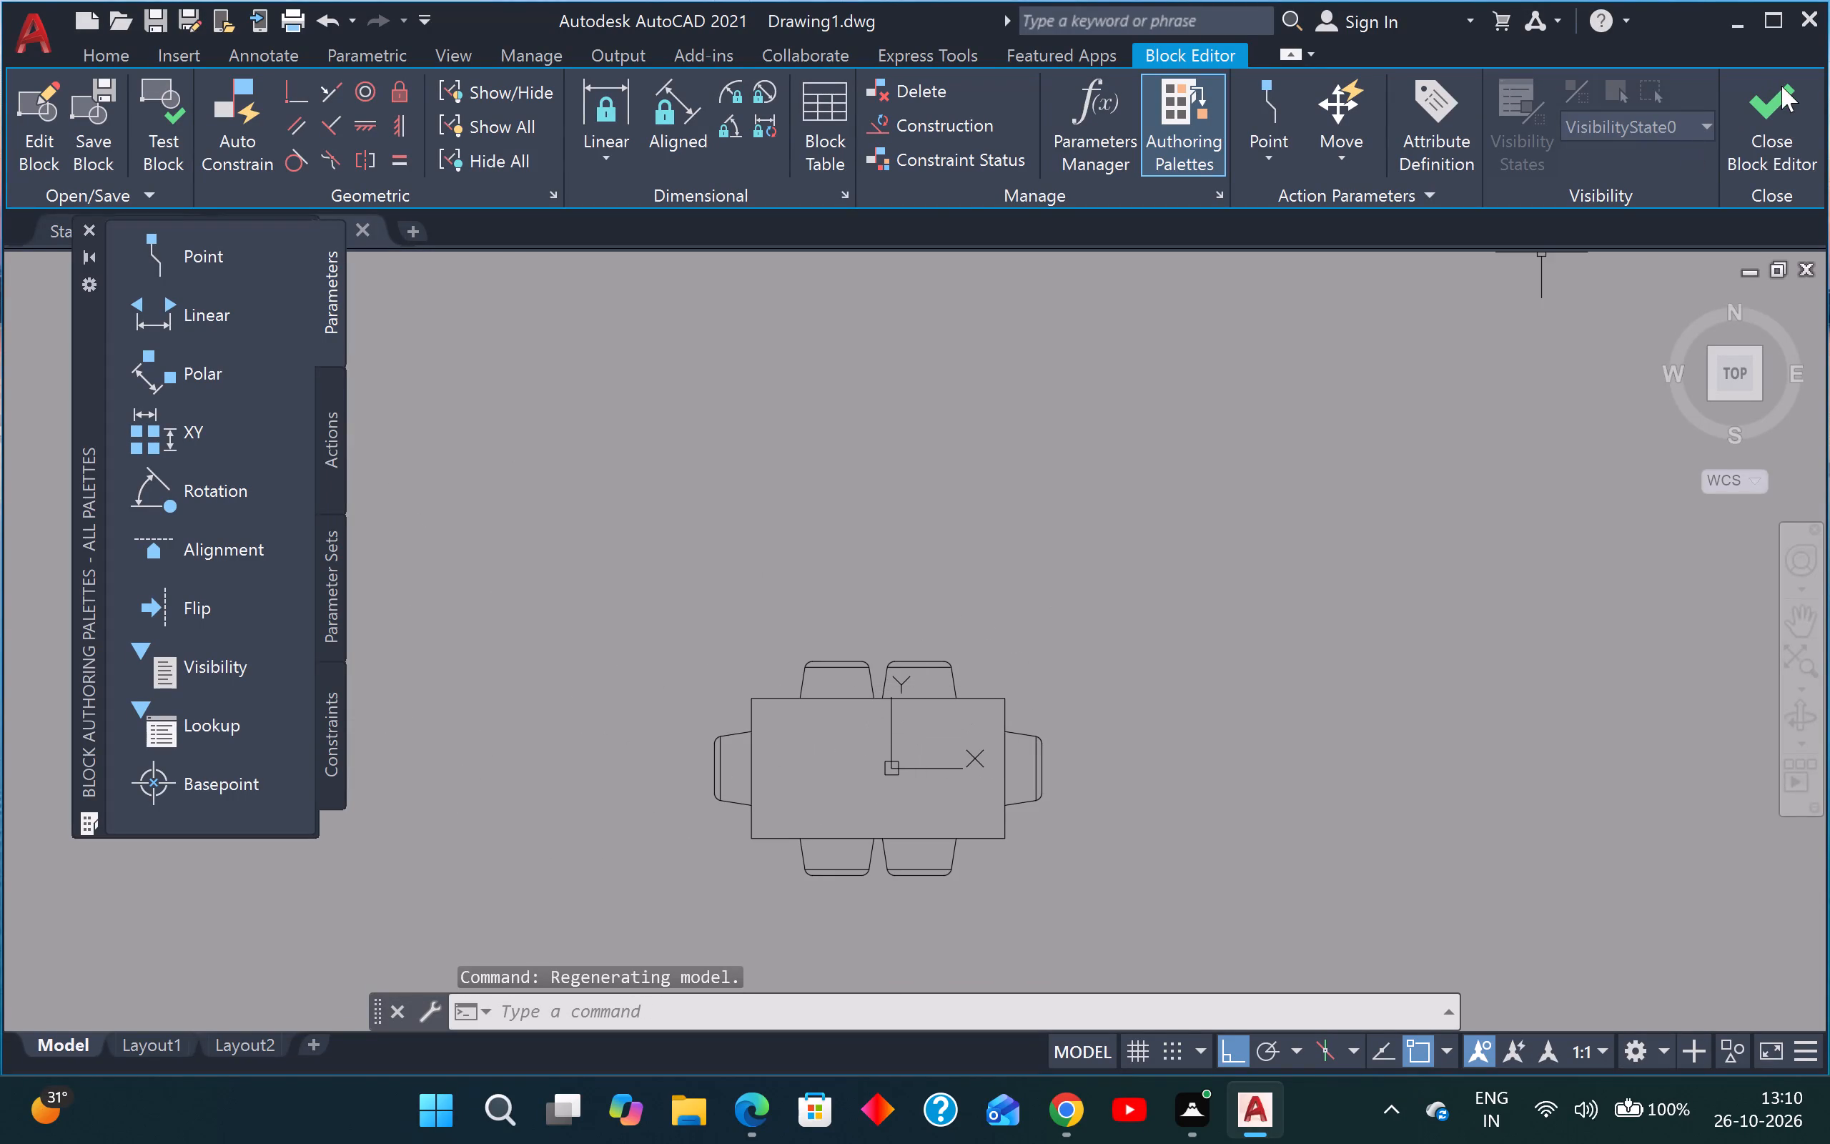
{"action": "left_click", "coordinate": [1781, 86]}
{"action": "left_click_drag", "start_coordinate": [734, 485], "coordinate": [741, 482]}
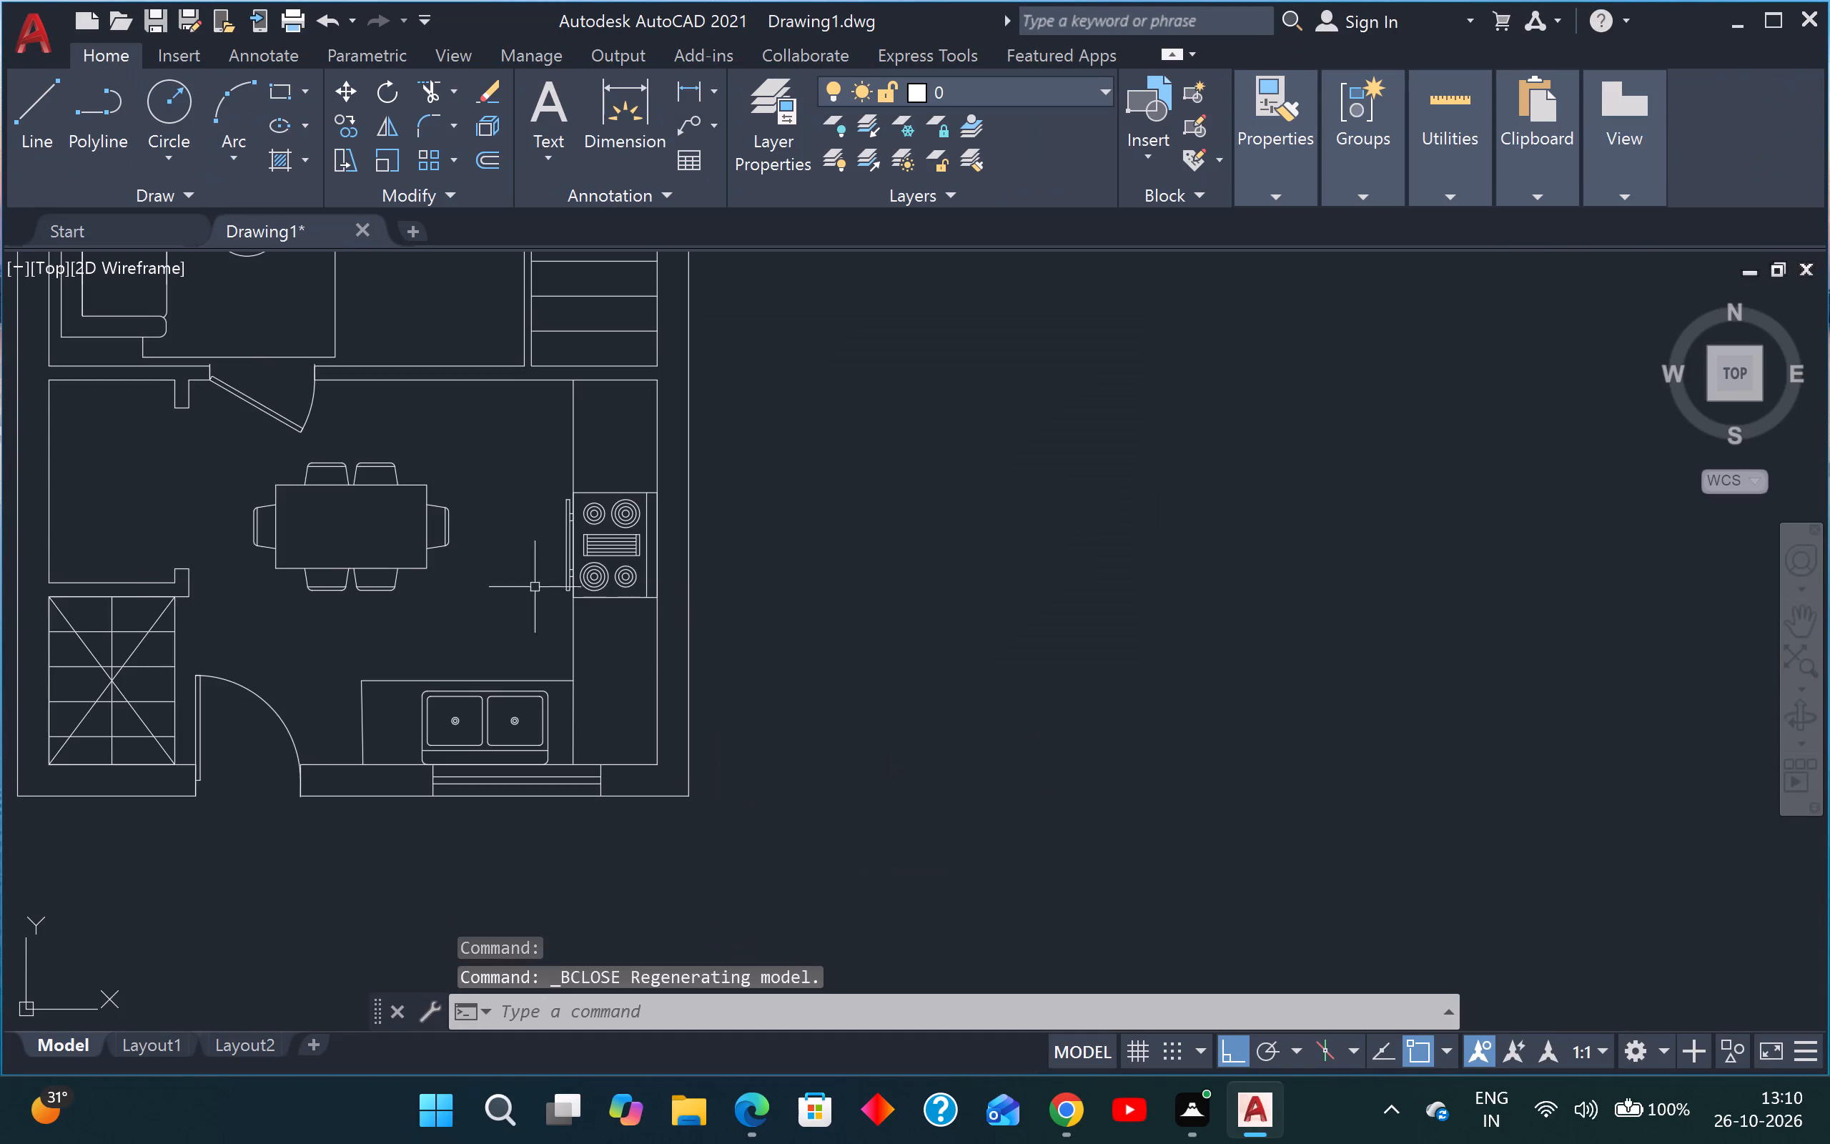
Move the dining-table block a short distance horizontally toward the stove in the kitchen.
{"action": "scroll", "coordinate": [292, 532], "scroll_direction": "down", "scroll_amount": 1}
{"action": "scroll", "coordinate": [276, 537], "scroll_direction": "up", "scroll_amount": 2}
{"action": "left_click_drag", "start_coordinate": [535, 351], "coordinate": [528, 359]}
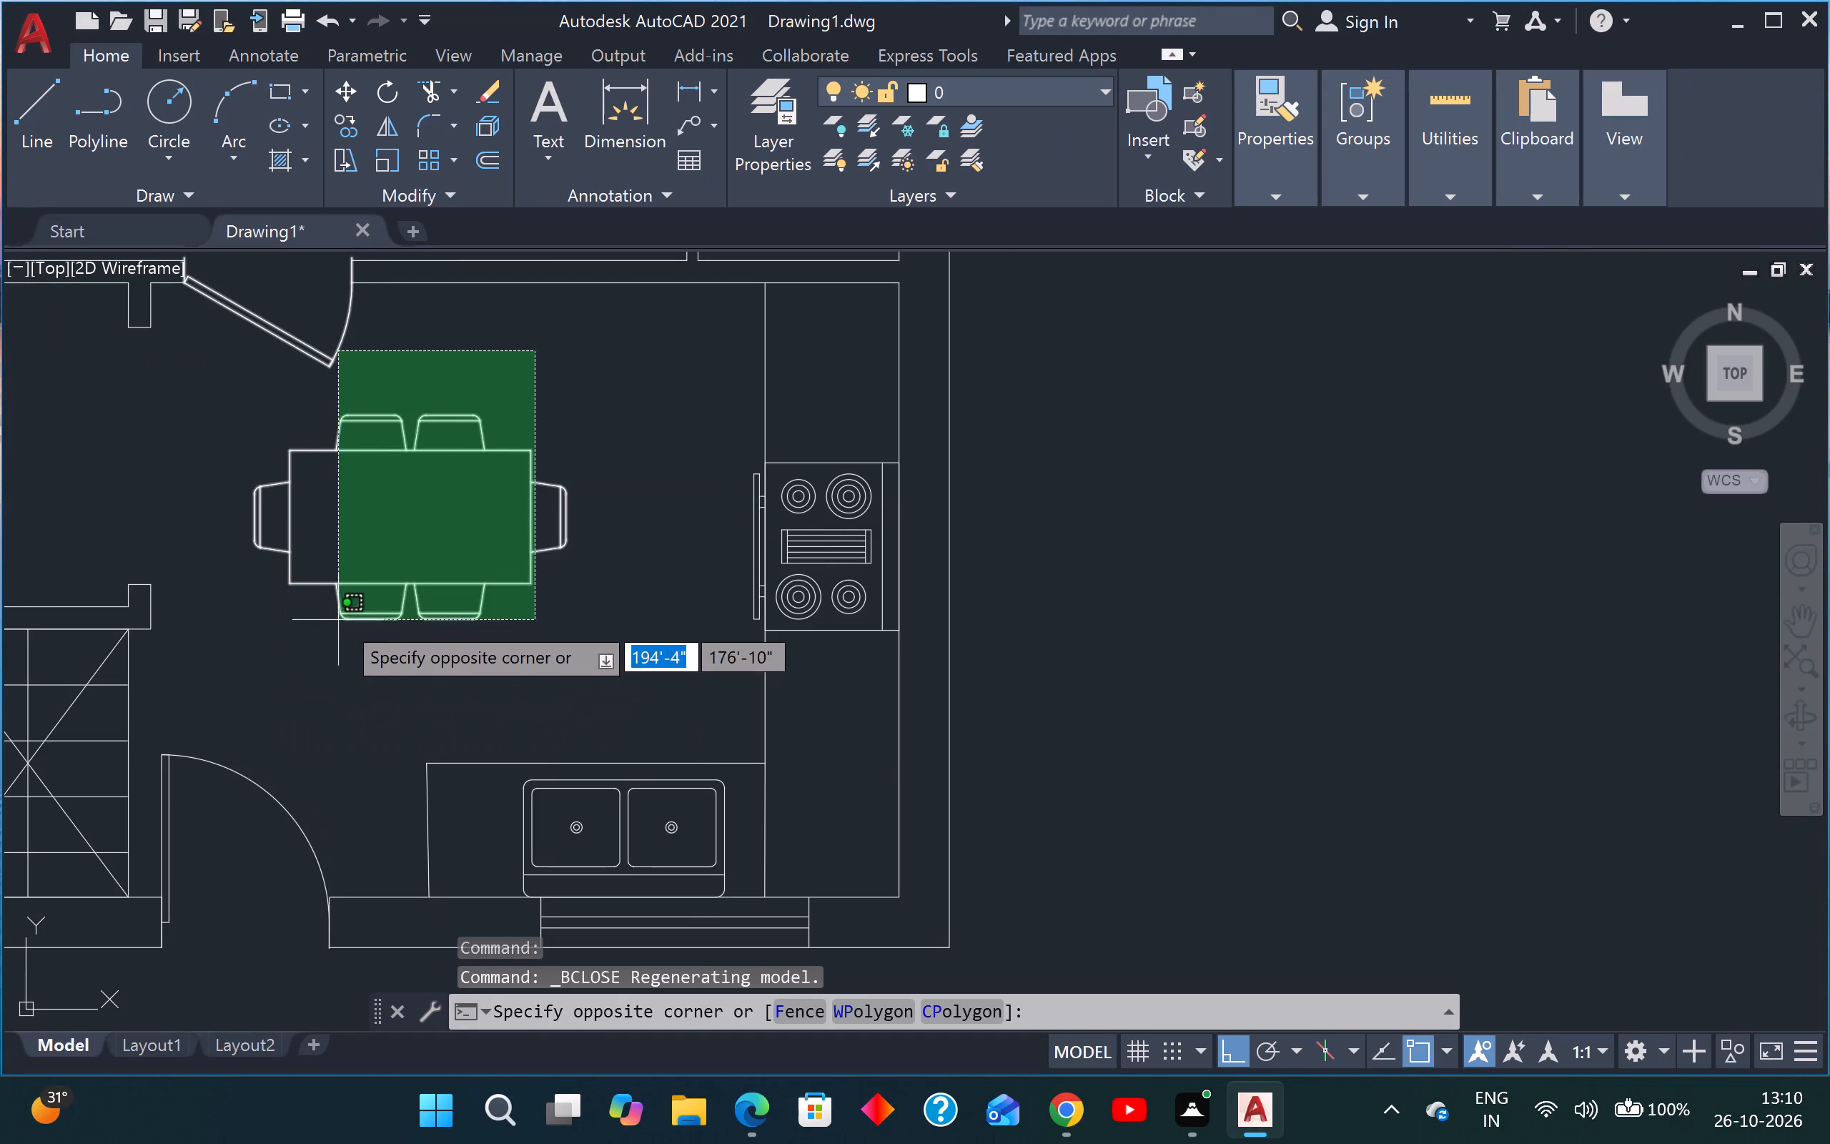
{"action": "key", "text": "Escape"}
{"action": "left_click", "coordinate": [614, 385]}
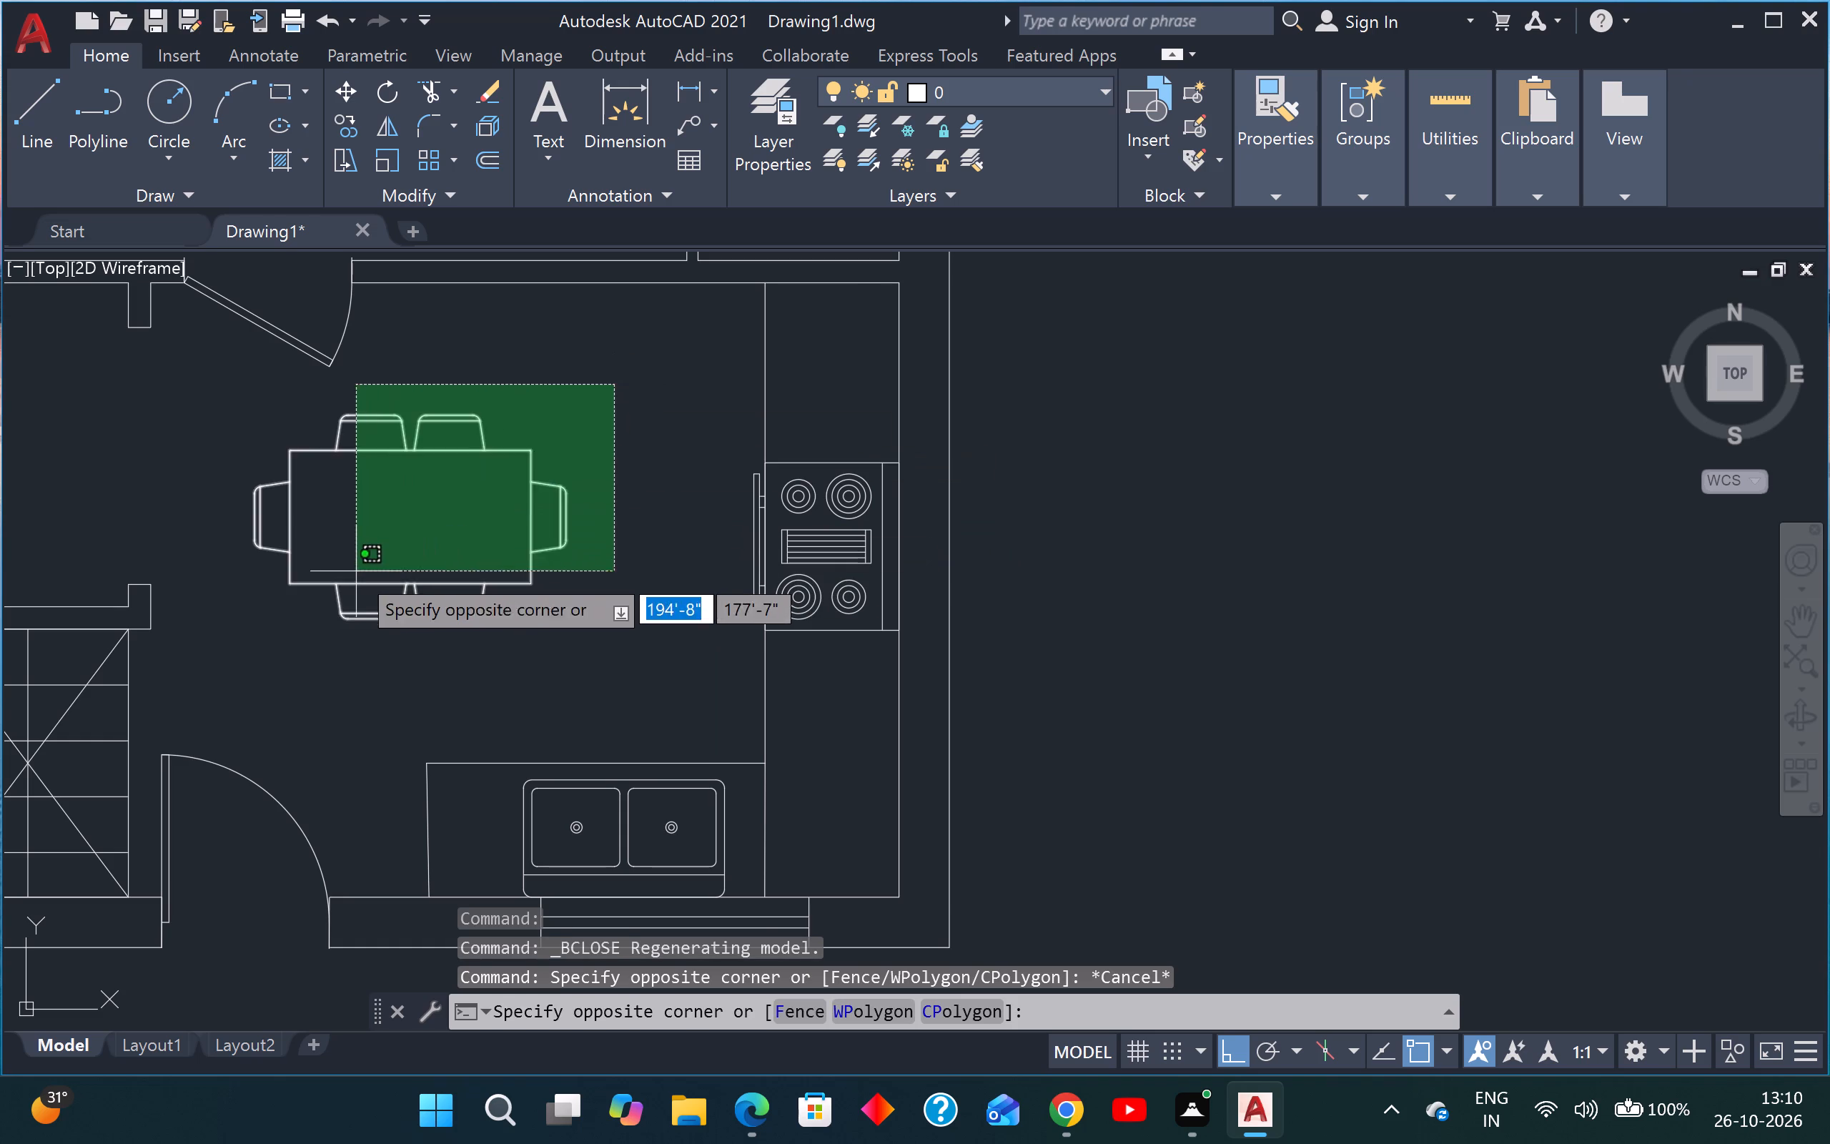
{"action": "left_click", "coordinate": [355, 571]}
{"action": "type", "text": "m"}
{"action": "key", "text": "space"}
{"action": "left_click", "coordinate": [419, 508]}
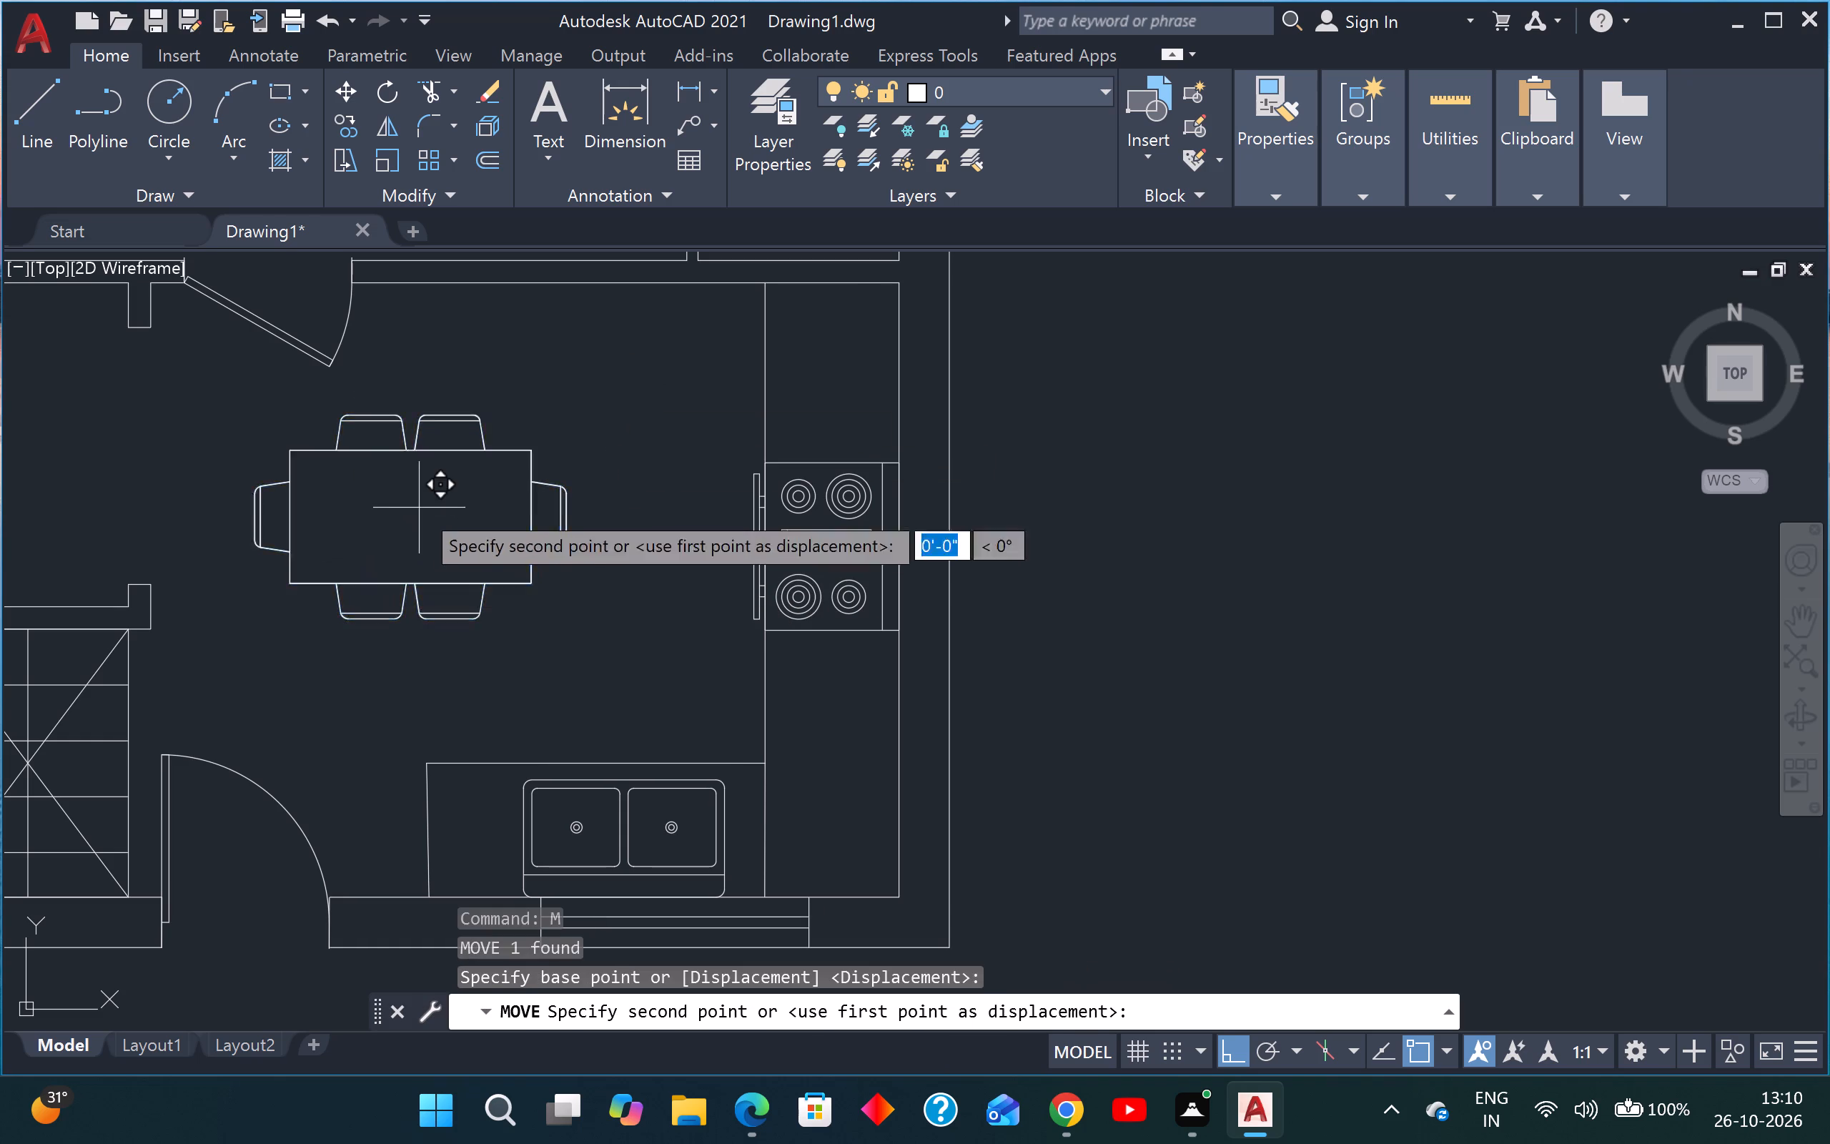
{"action": "left_click", "coordinate": [483, 500]}
{"action": "scroll", "coordinate": [481, 502], "scroll_direction": "down", "scroll_amount": 3}
{"action": "scroll", "coordinate": [480, 505], "scroll_direction": "up", "scroll_amount": 2}
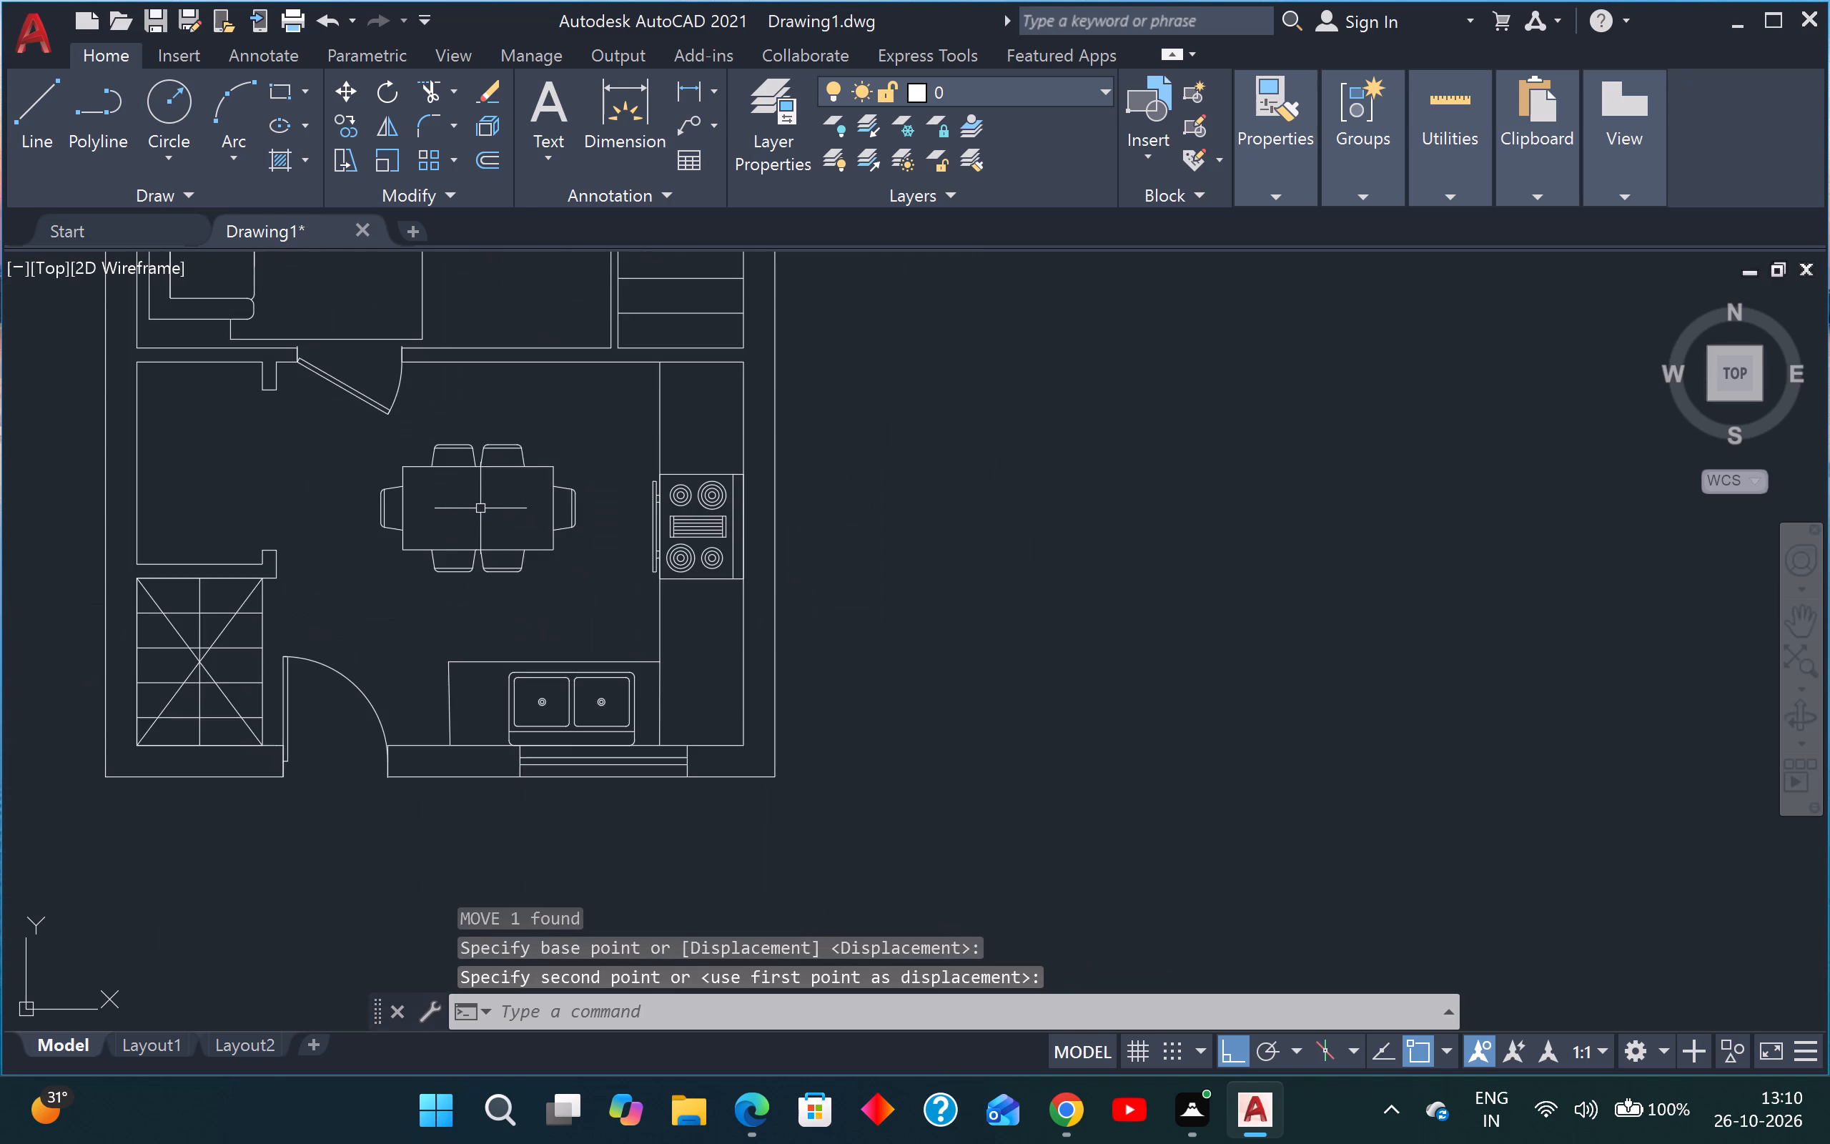
Delete the spare bed block lying outside the floor plan.
{"action": "middle_click_drag", "start_coordinate": [480, 514], "coordinate": [507, 752]}
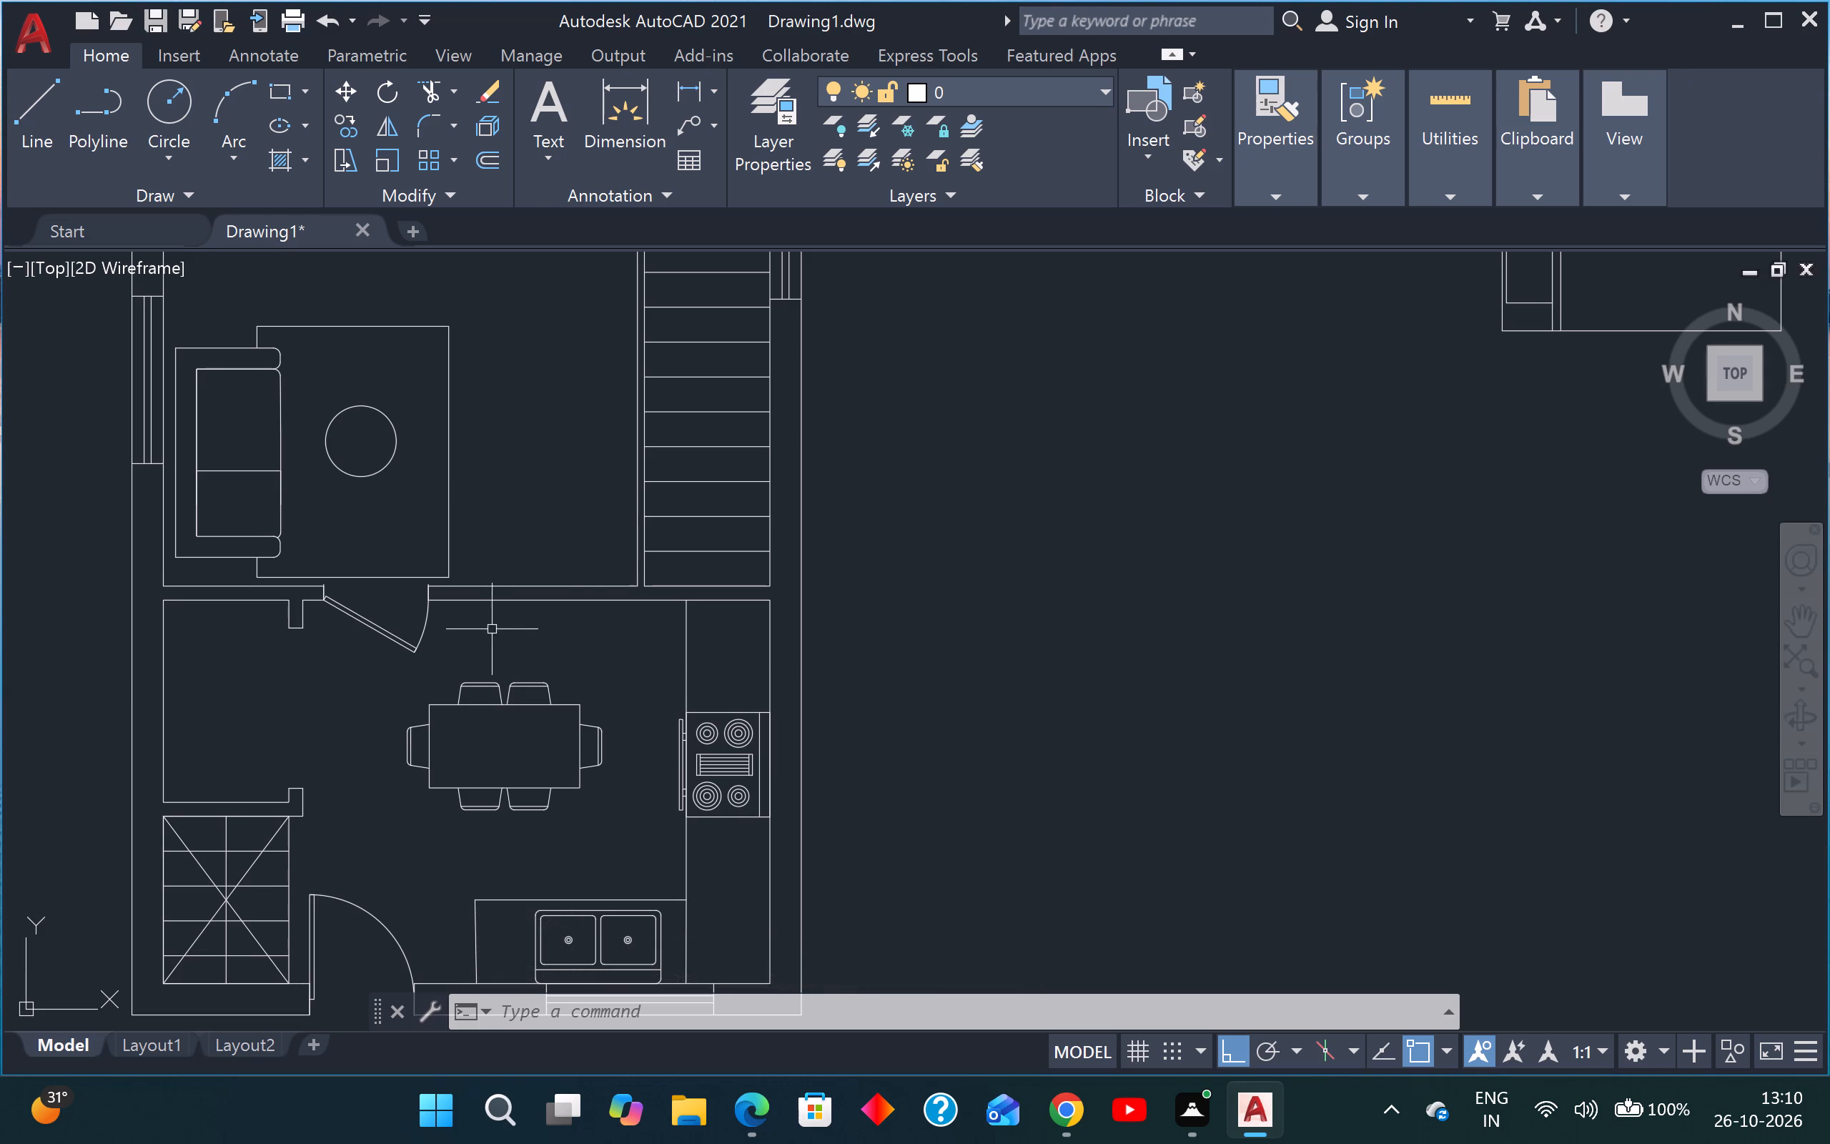
{"action": "scroll", "coordinate": [595, 624], "scroll_direction": "down", "scroll_amount": 4}
{"action": "scroll", "coordinate": [593, 609], "scroll_direction": "up", "scroll_amount": 2}
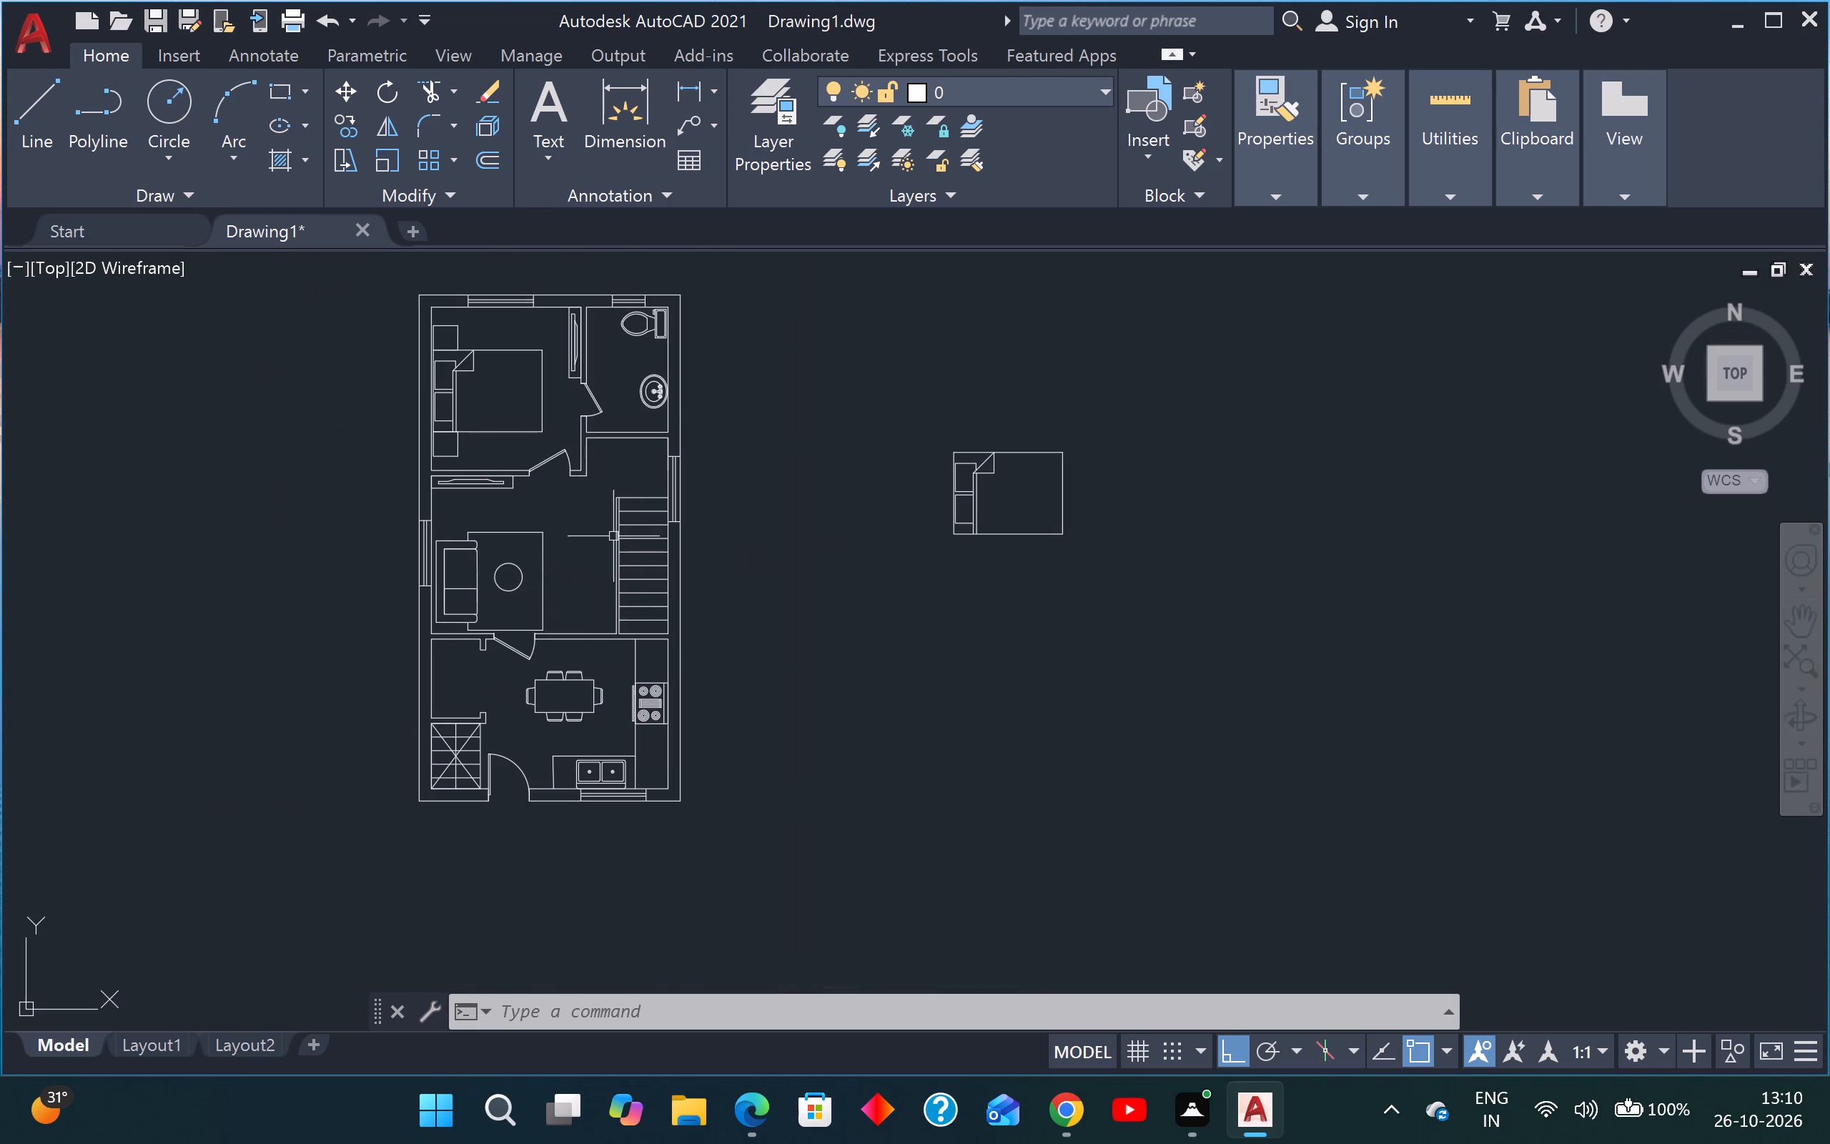
{"action": "left_click_drag", "start_coordinate": [1153, 367], "coordinate": [1148, 421]}
{"action": "left_click", "coordinate": [912, 666]}
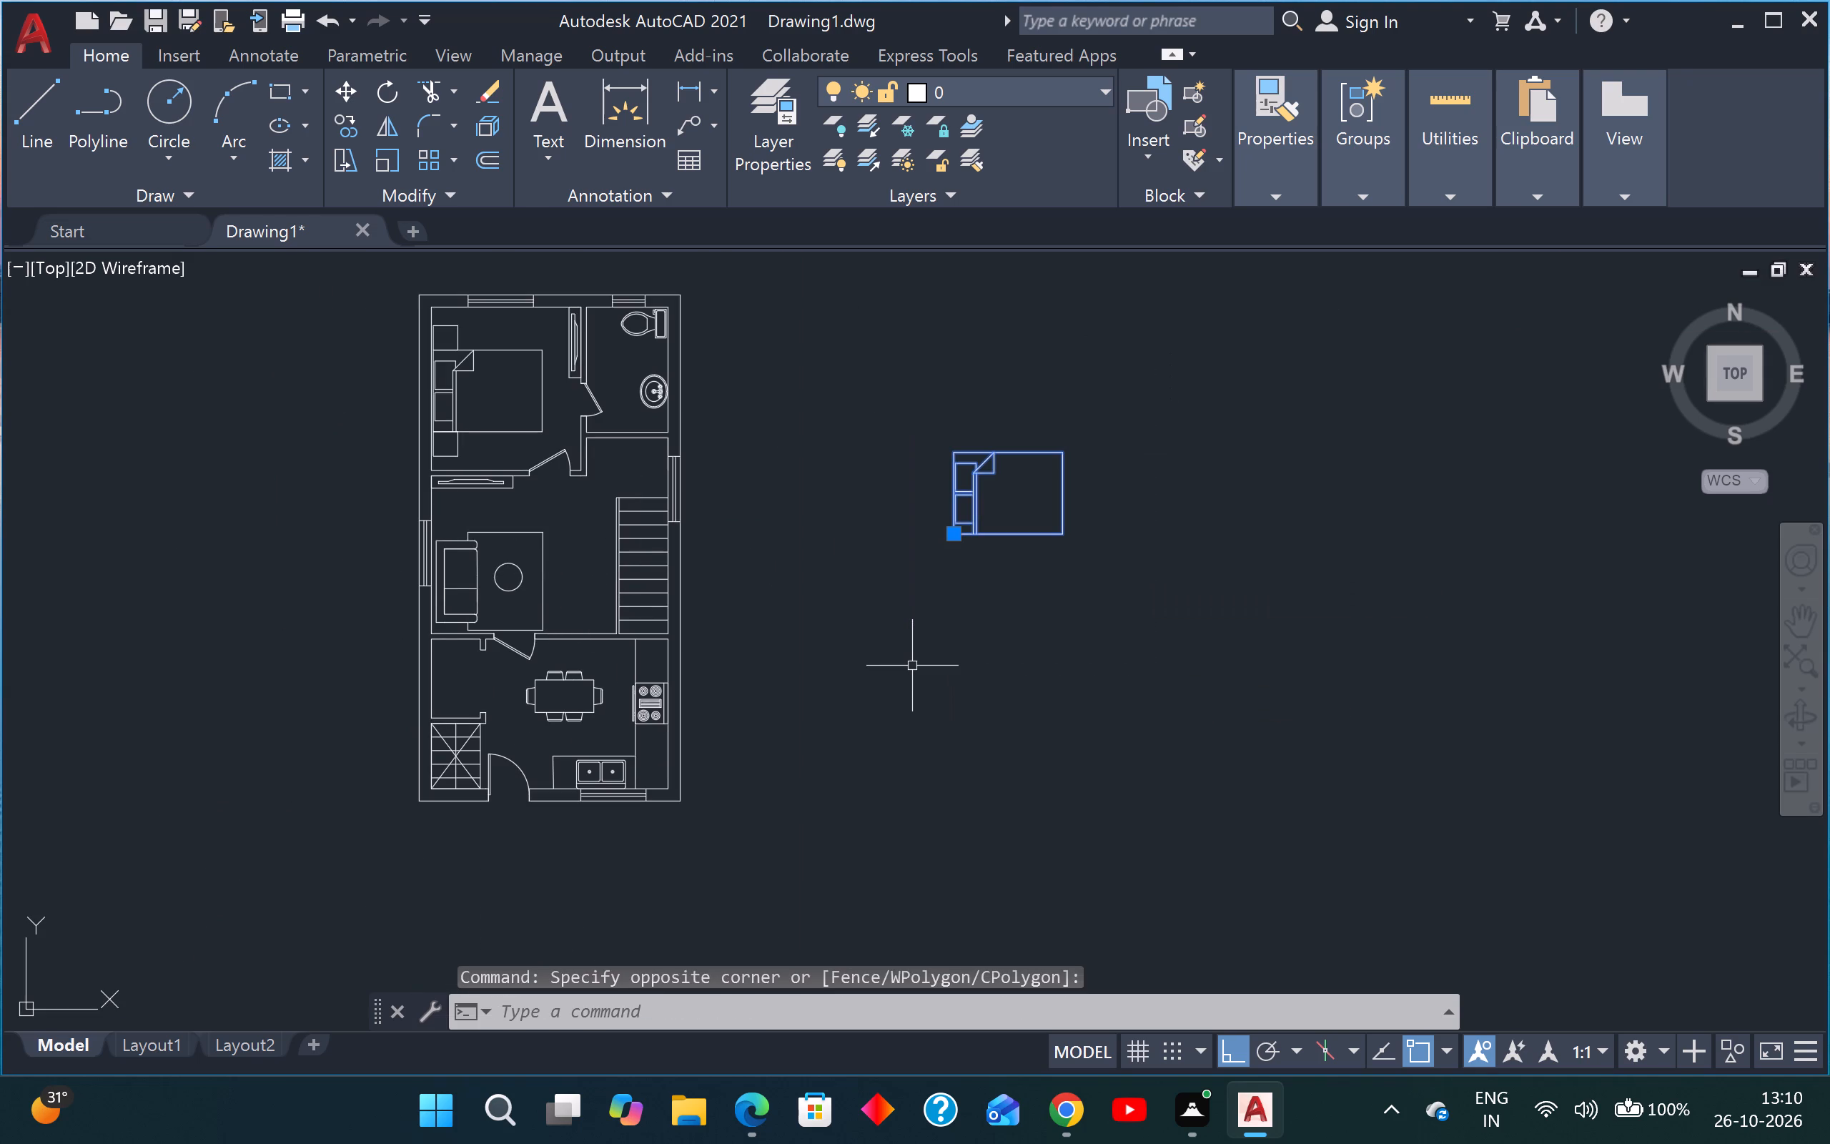
{"action": "key", "text": "Delete"}
{"action": "right_click", "coordinate": [991, 450]}
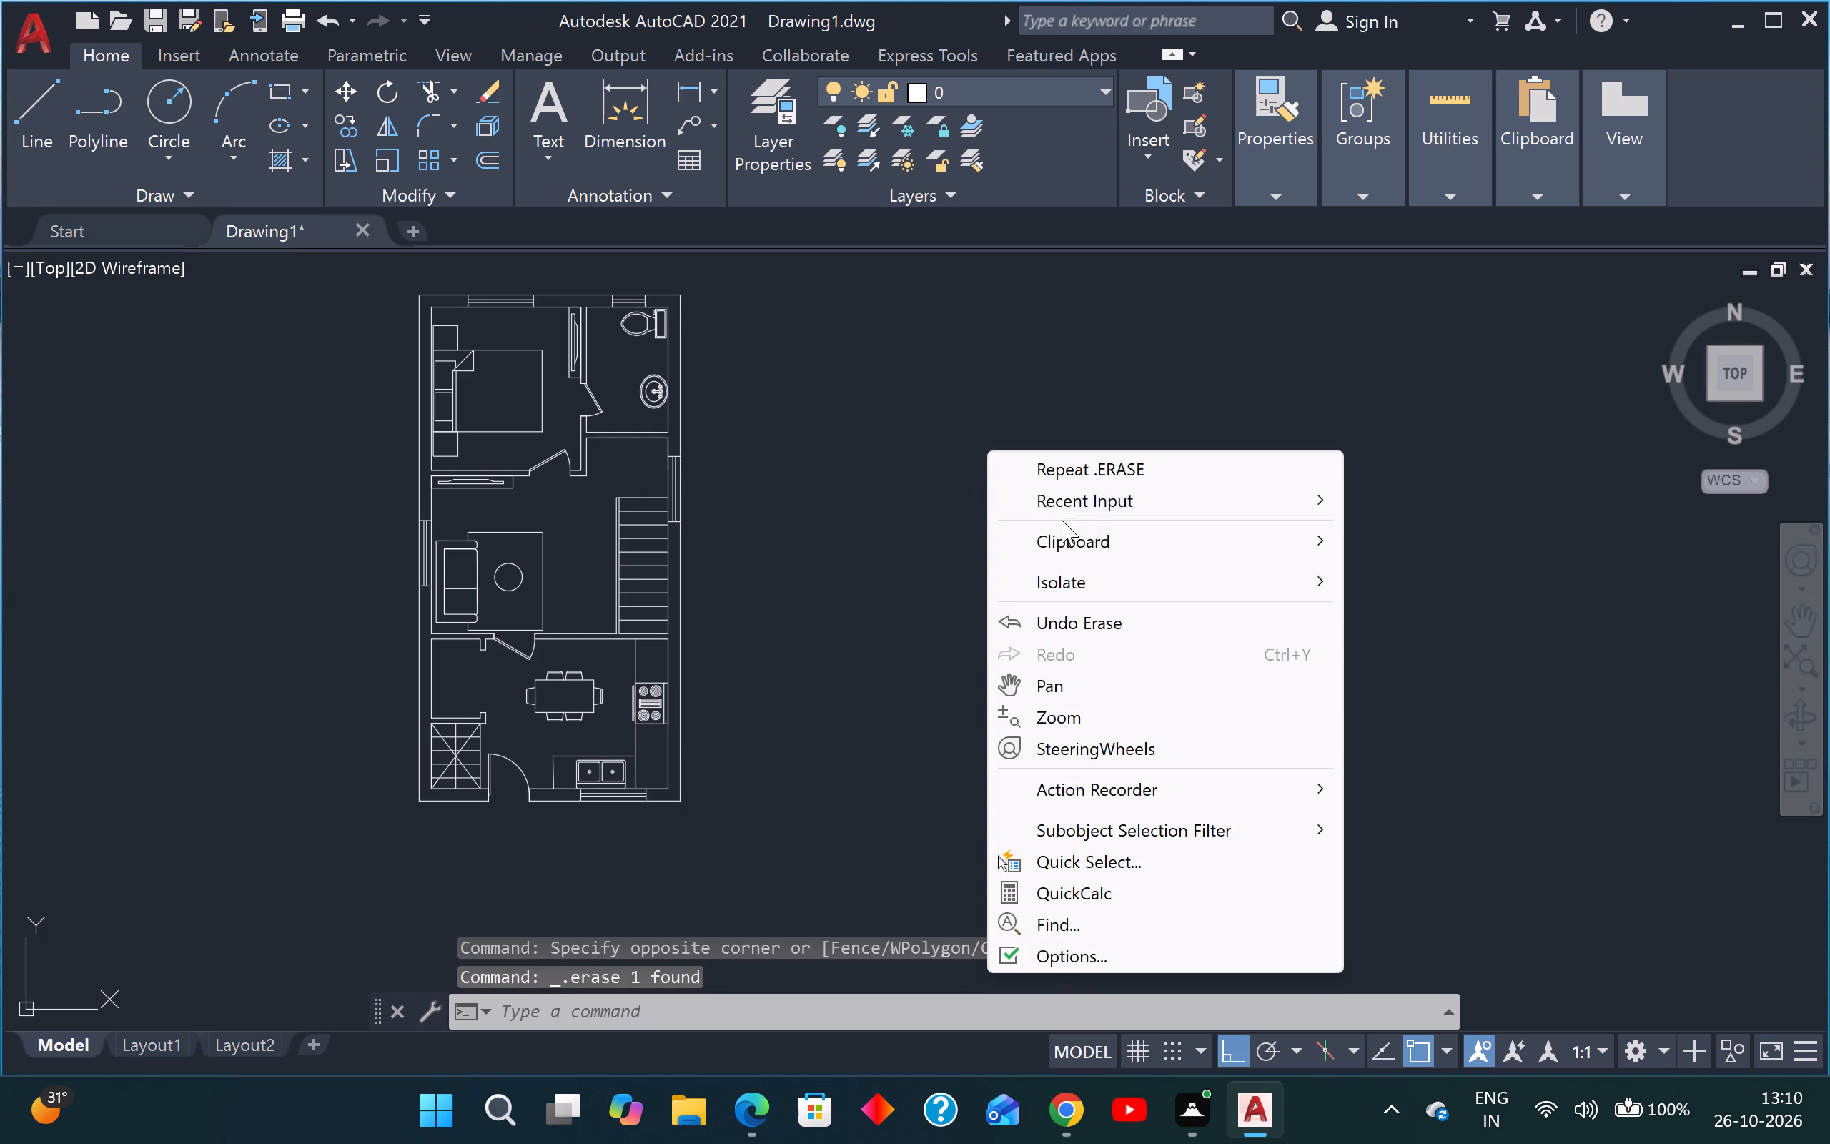
{"action": "key", "text": "Escape"}
{"action": "key", "text": "Escape"}
{"action": "key", "text": "Escape"}
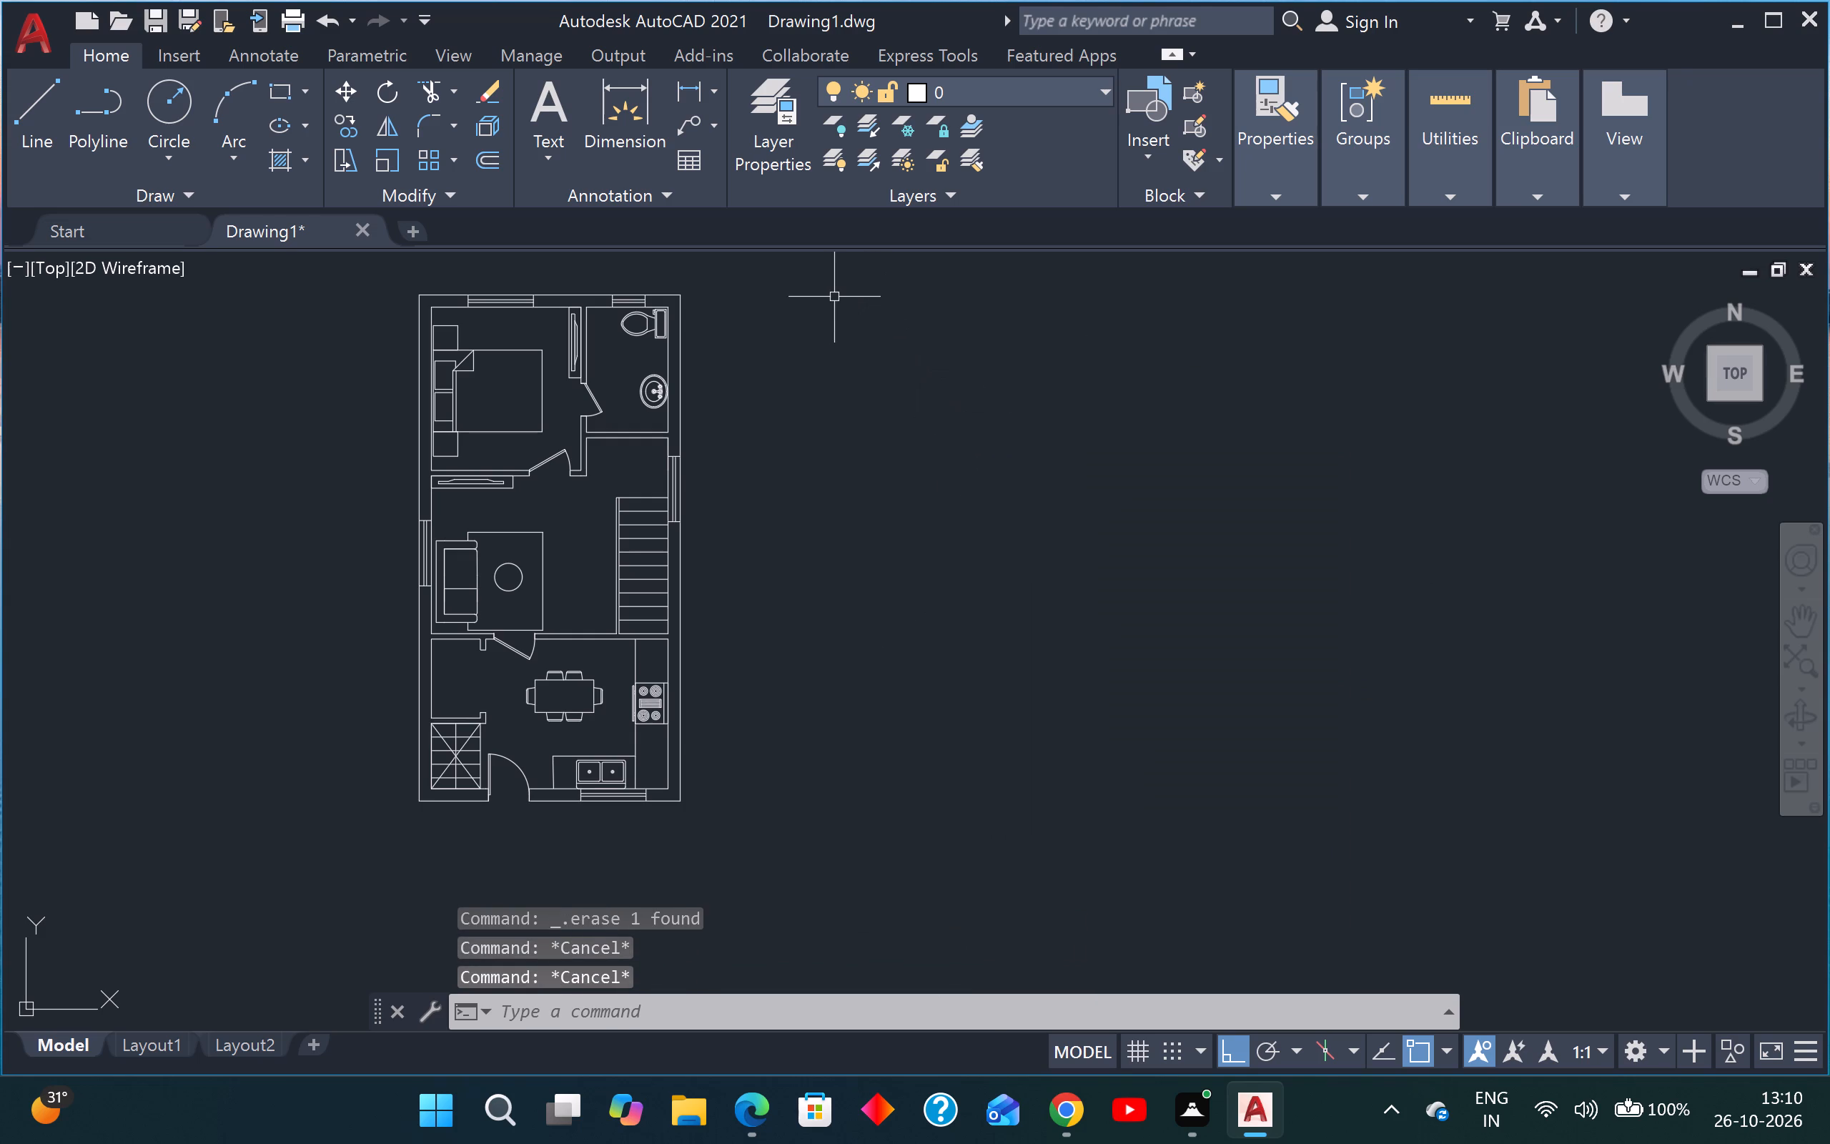
Start a hatch with the SOLID pattern and black colour 0,0,0.
{"action": "type", "text": "h"}
{"action": "key", "text": "space"}
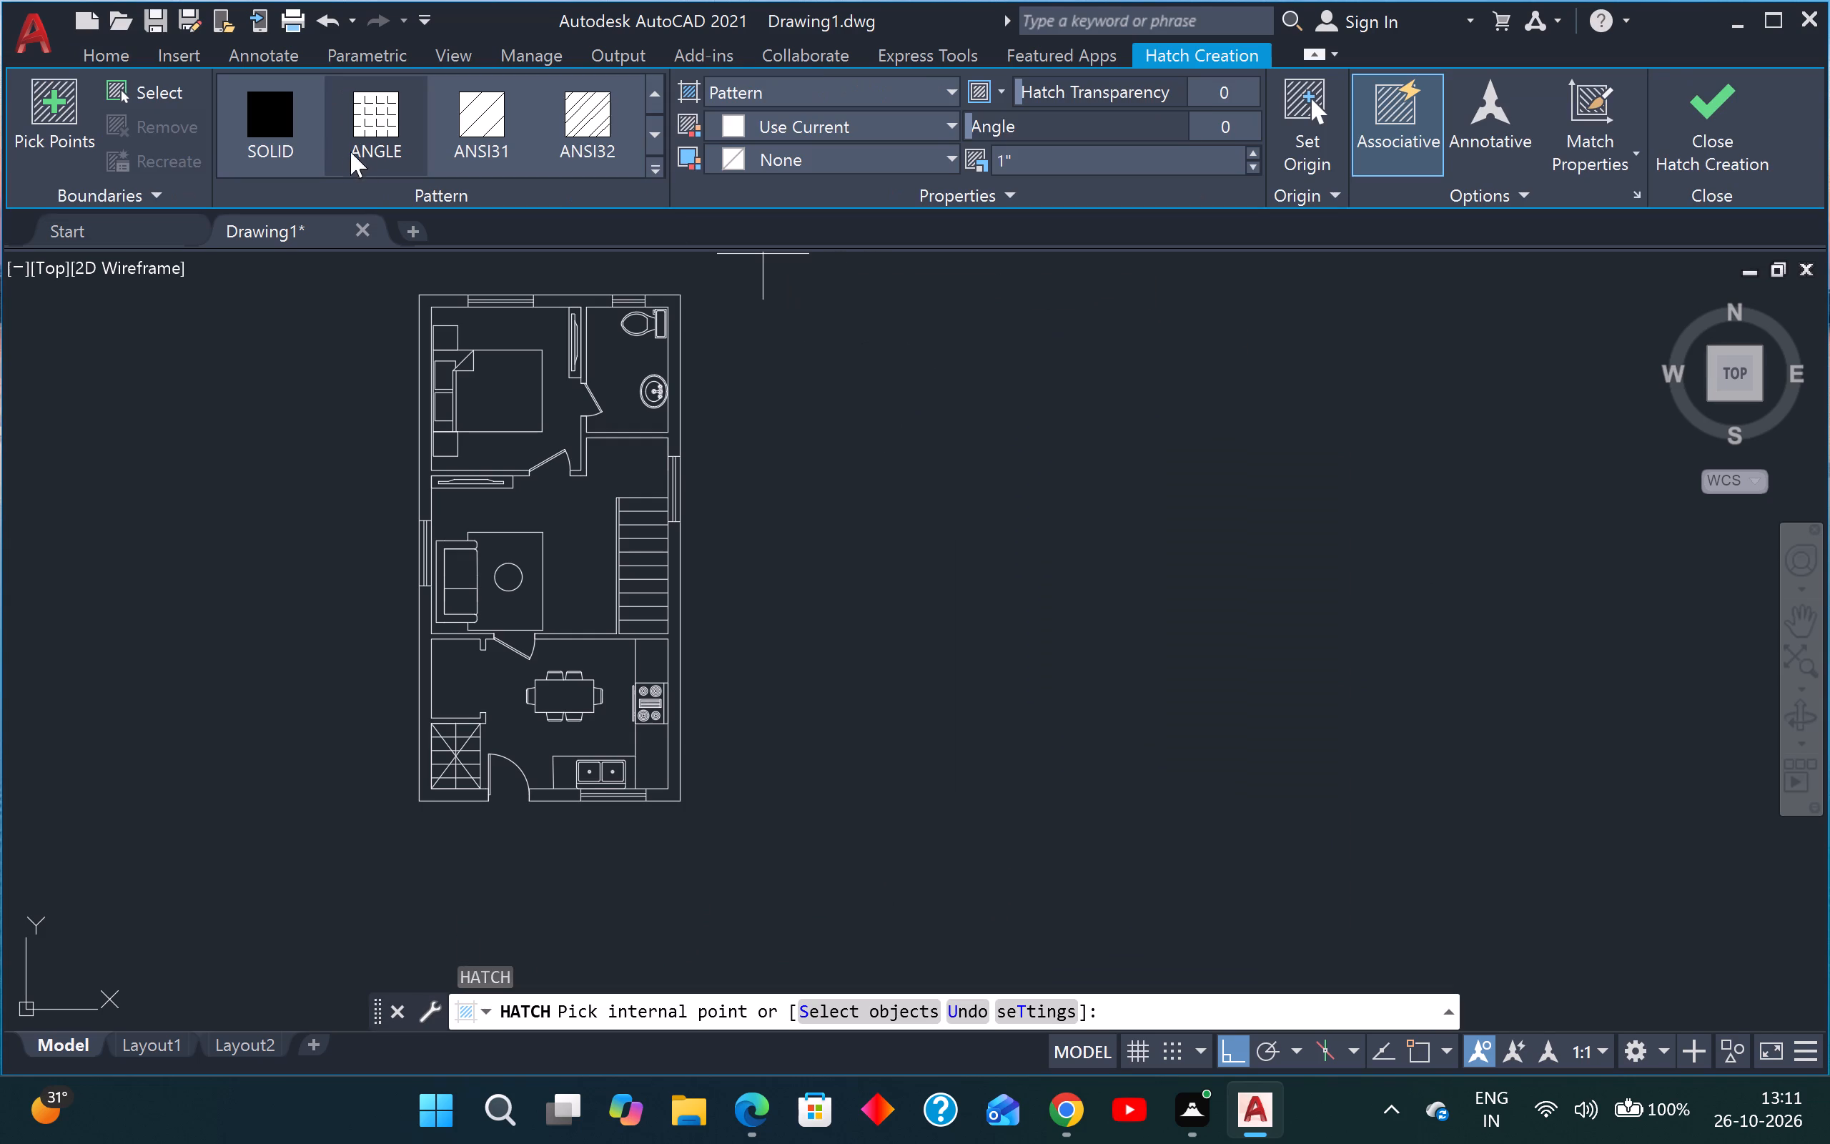
{"action": "left_click", "coordinate": [292, 139]}
{"action": "left_click", "coordinate": [873, 117]}
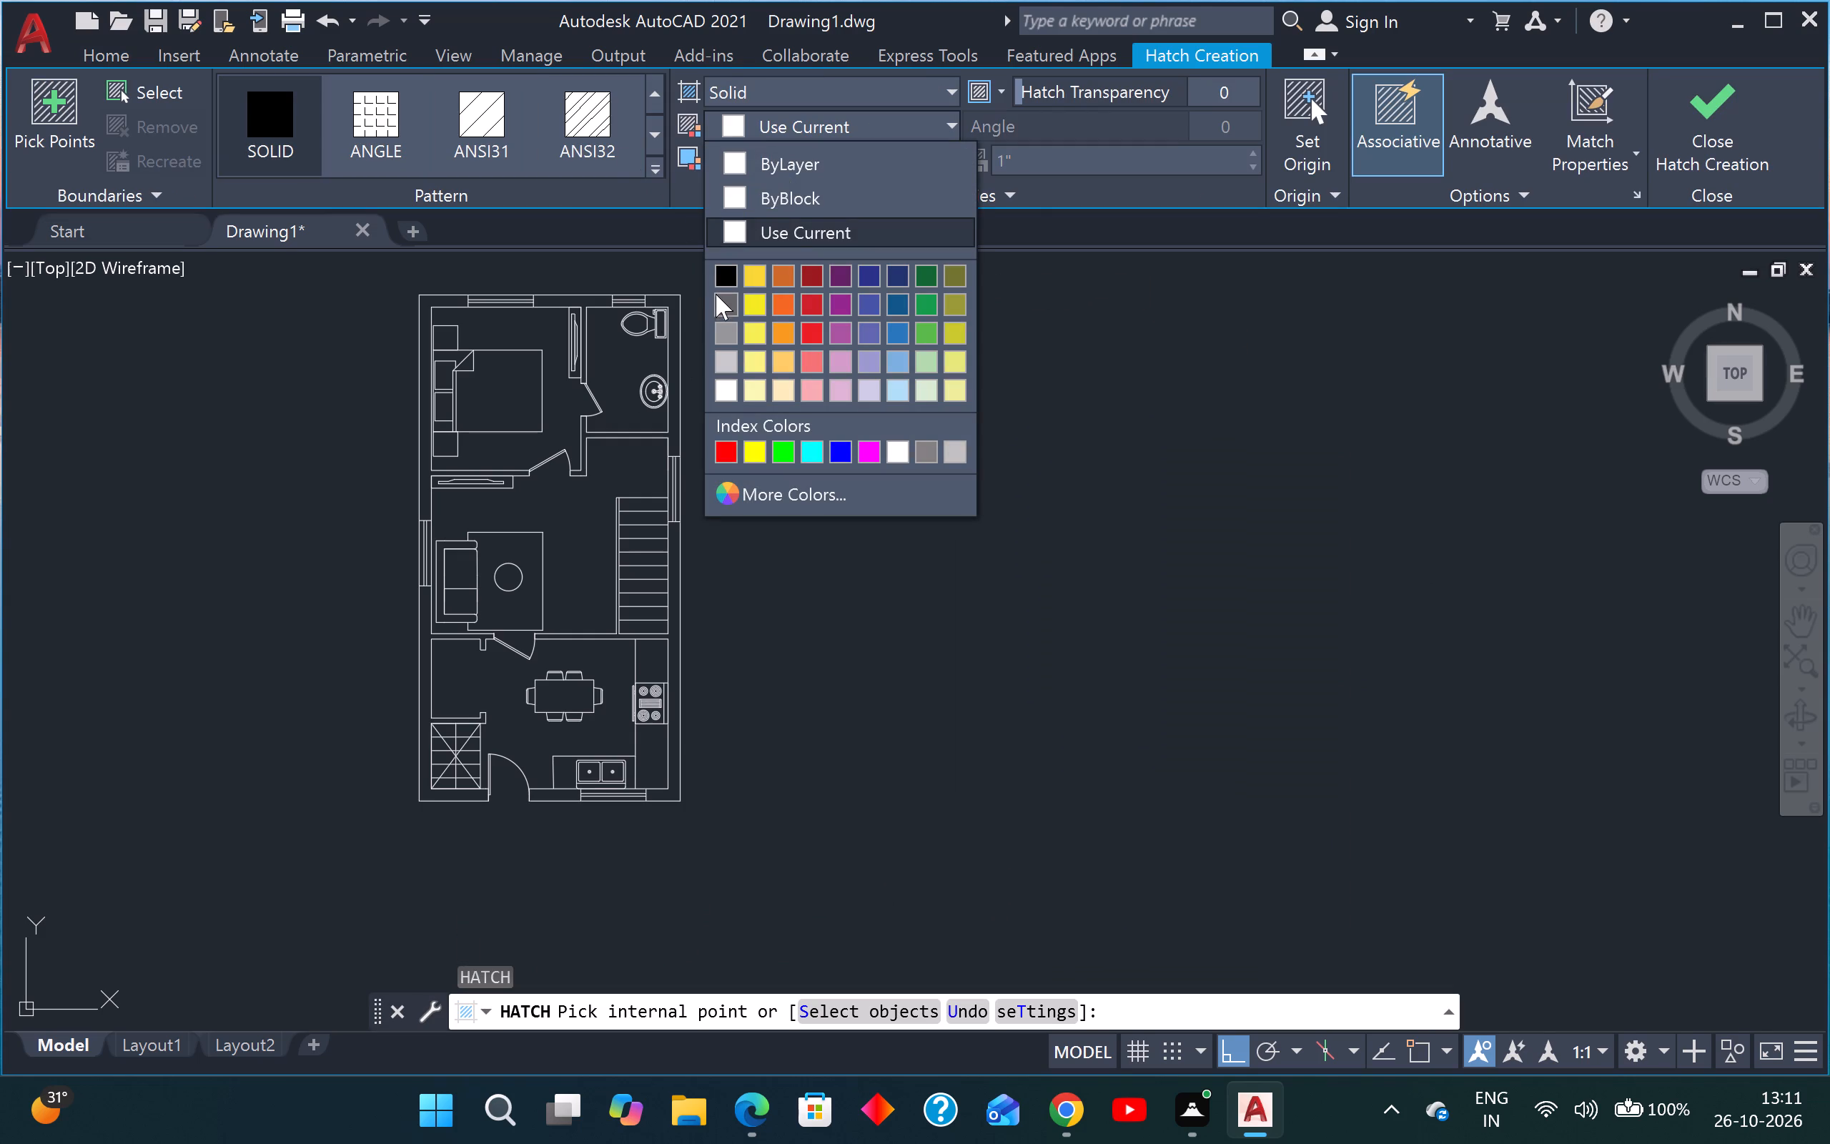
{"action": "left_click", "coordinate": [731, 274]}
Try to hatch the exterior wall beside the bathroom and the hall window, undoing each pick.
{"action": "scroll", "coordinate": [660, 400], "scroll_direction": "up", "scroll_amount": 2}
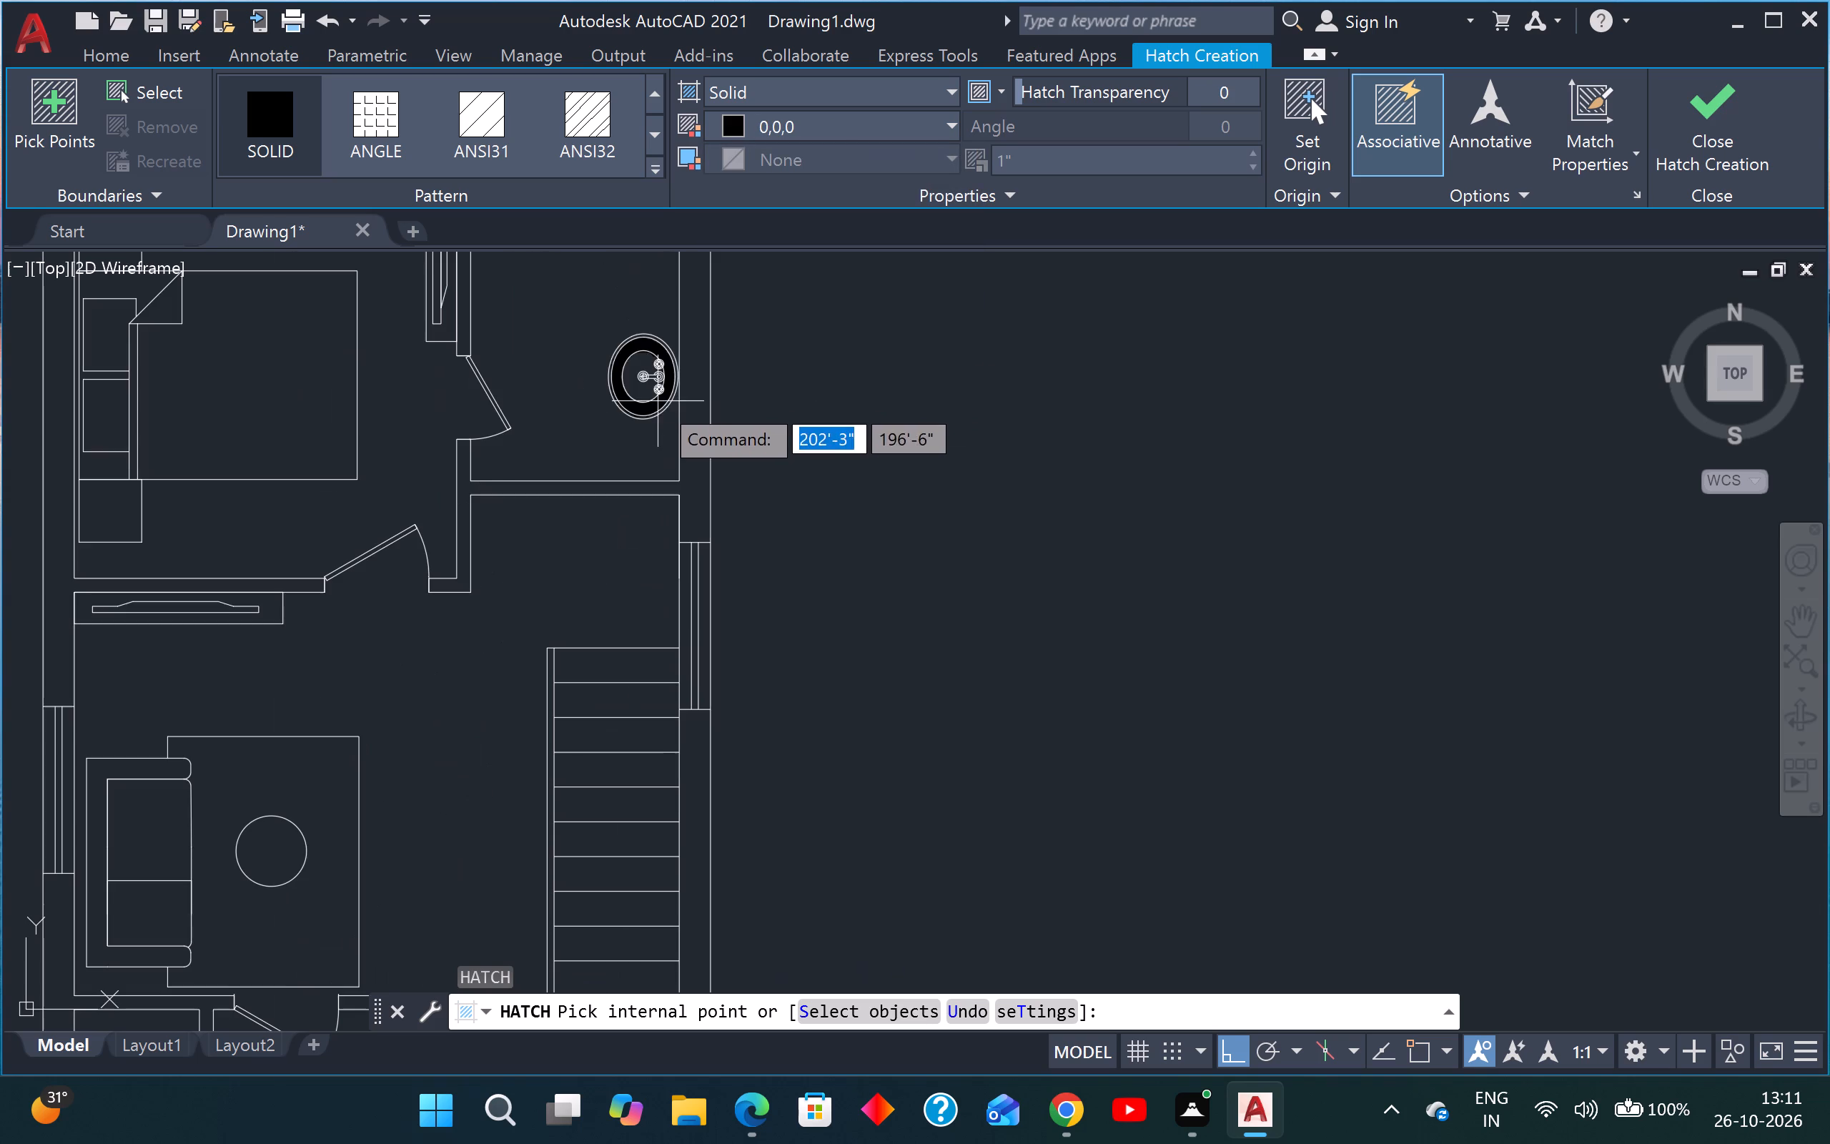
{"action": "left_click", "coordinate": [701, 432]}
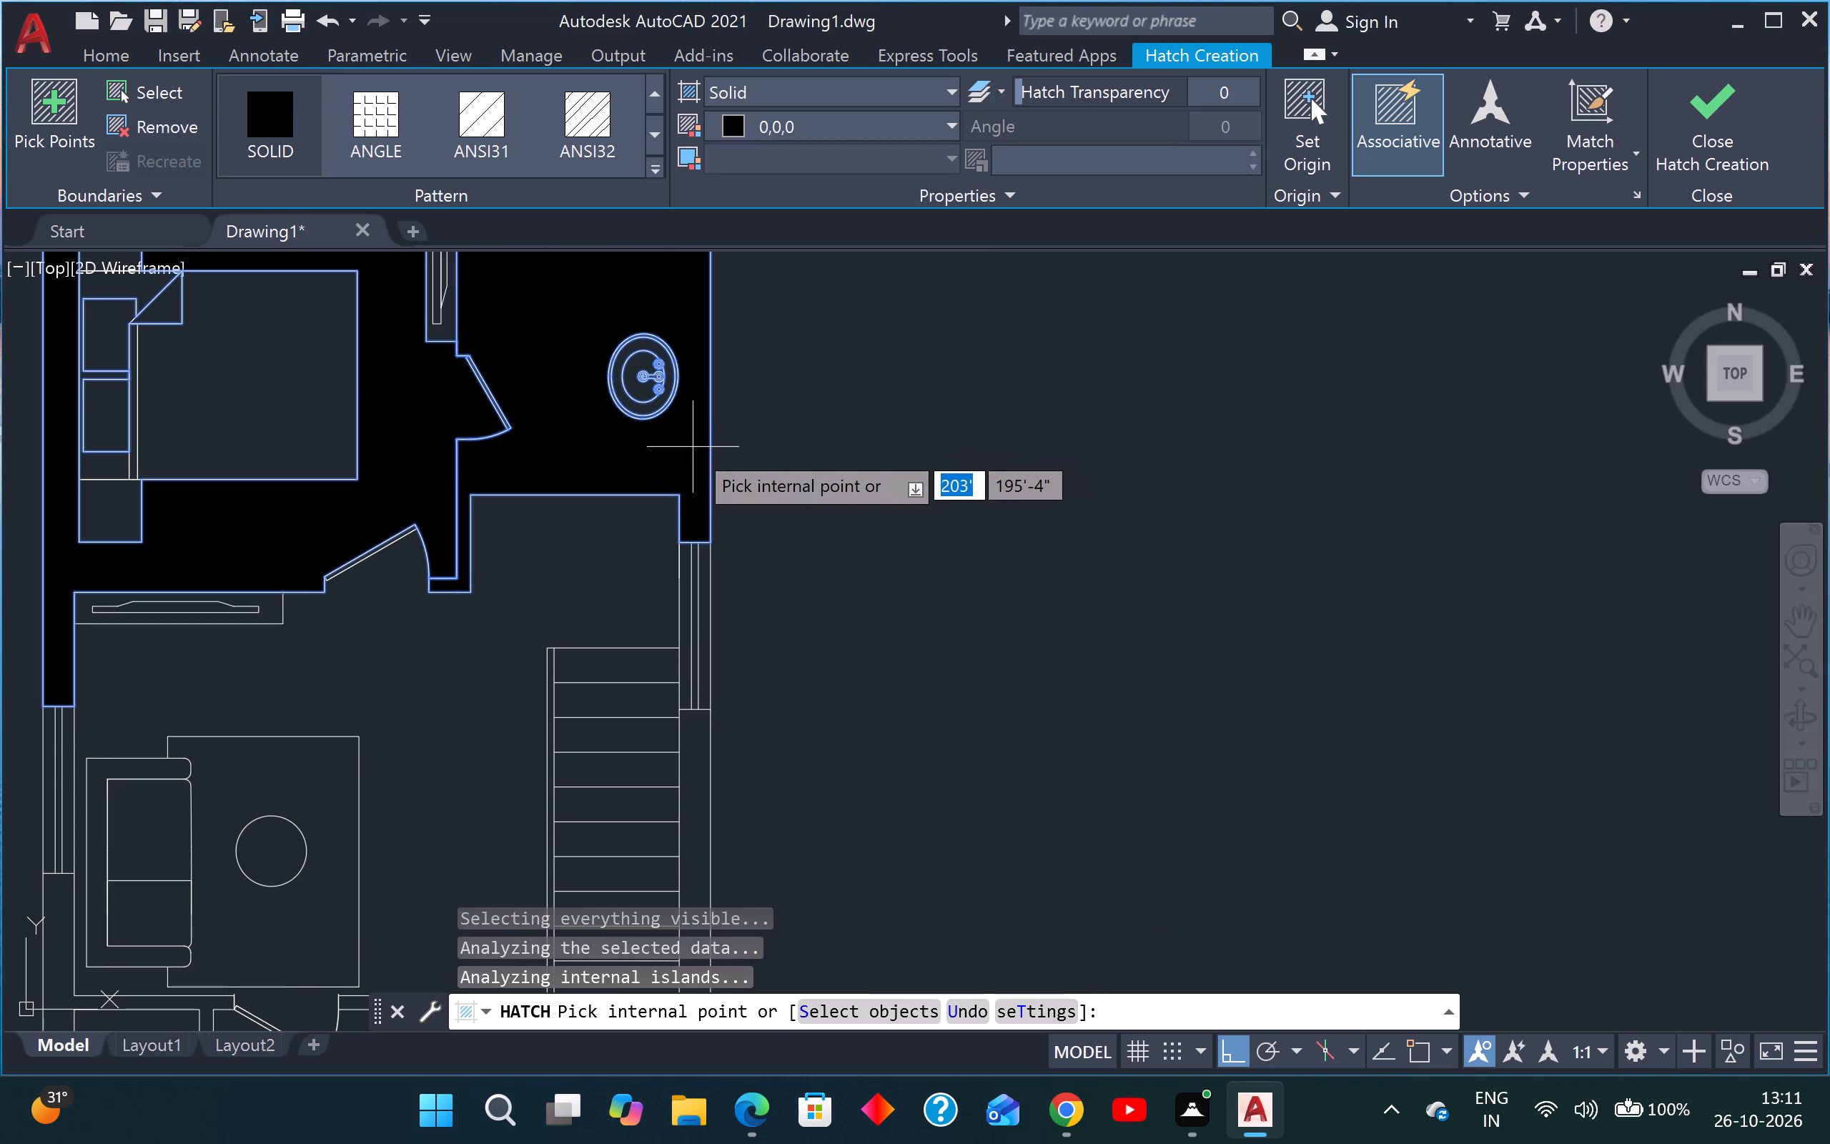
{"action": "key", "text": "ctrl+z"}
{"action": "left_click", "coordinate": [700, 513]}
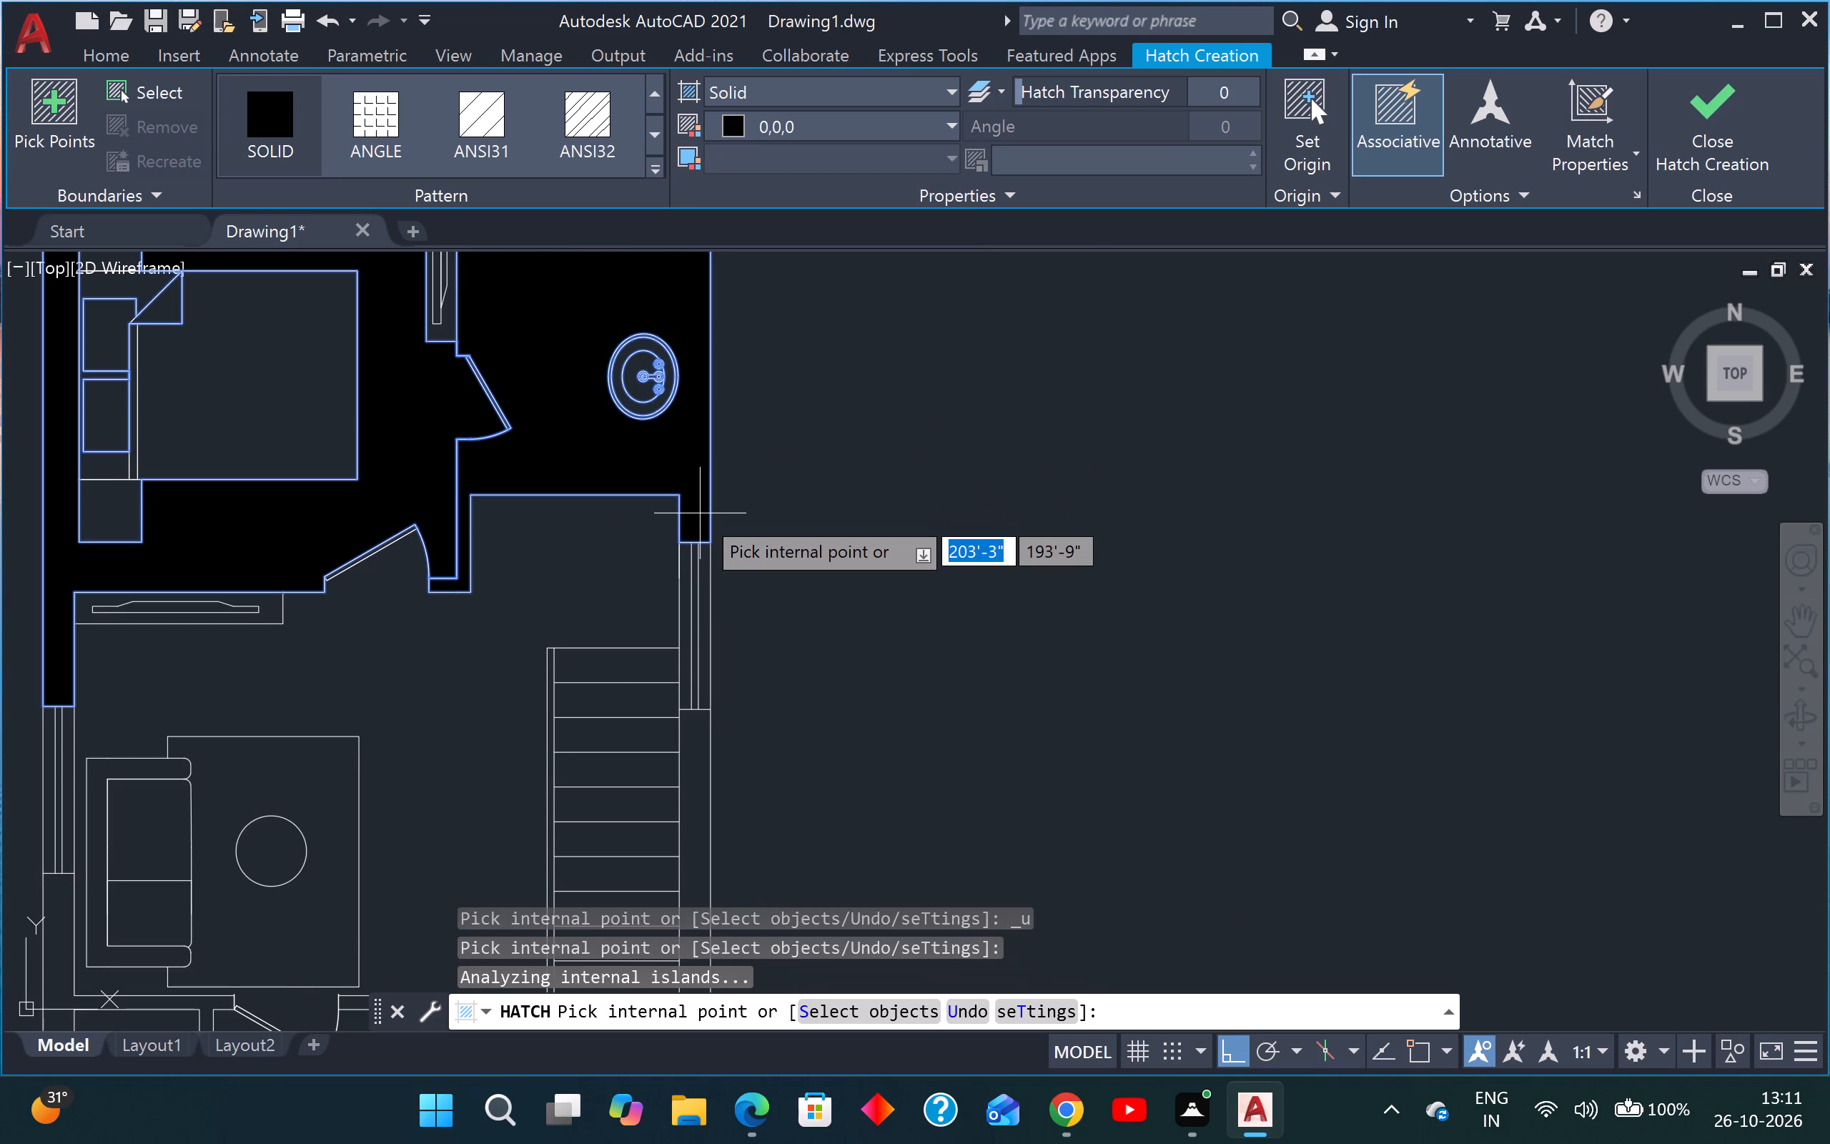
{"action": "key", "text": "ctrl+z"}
Fill the lower-half walls of the plan with the solid hatch: beside the stairs, below the sink and around the entrance side.
{"action": "scroll", "coordinate": [680, 645], "scroll_direction": "down", "scroll_amount": 3}
{"action": "scroll", "coordinate": [684, 708], "scroll_direction": "up", "scroll_amount": 2}
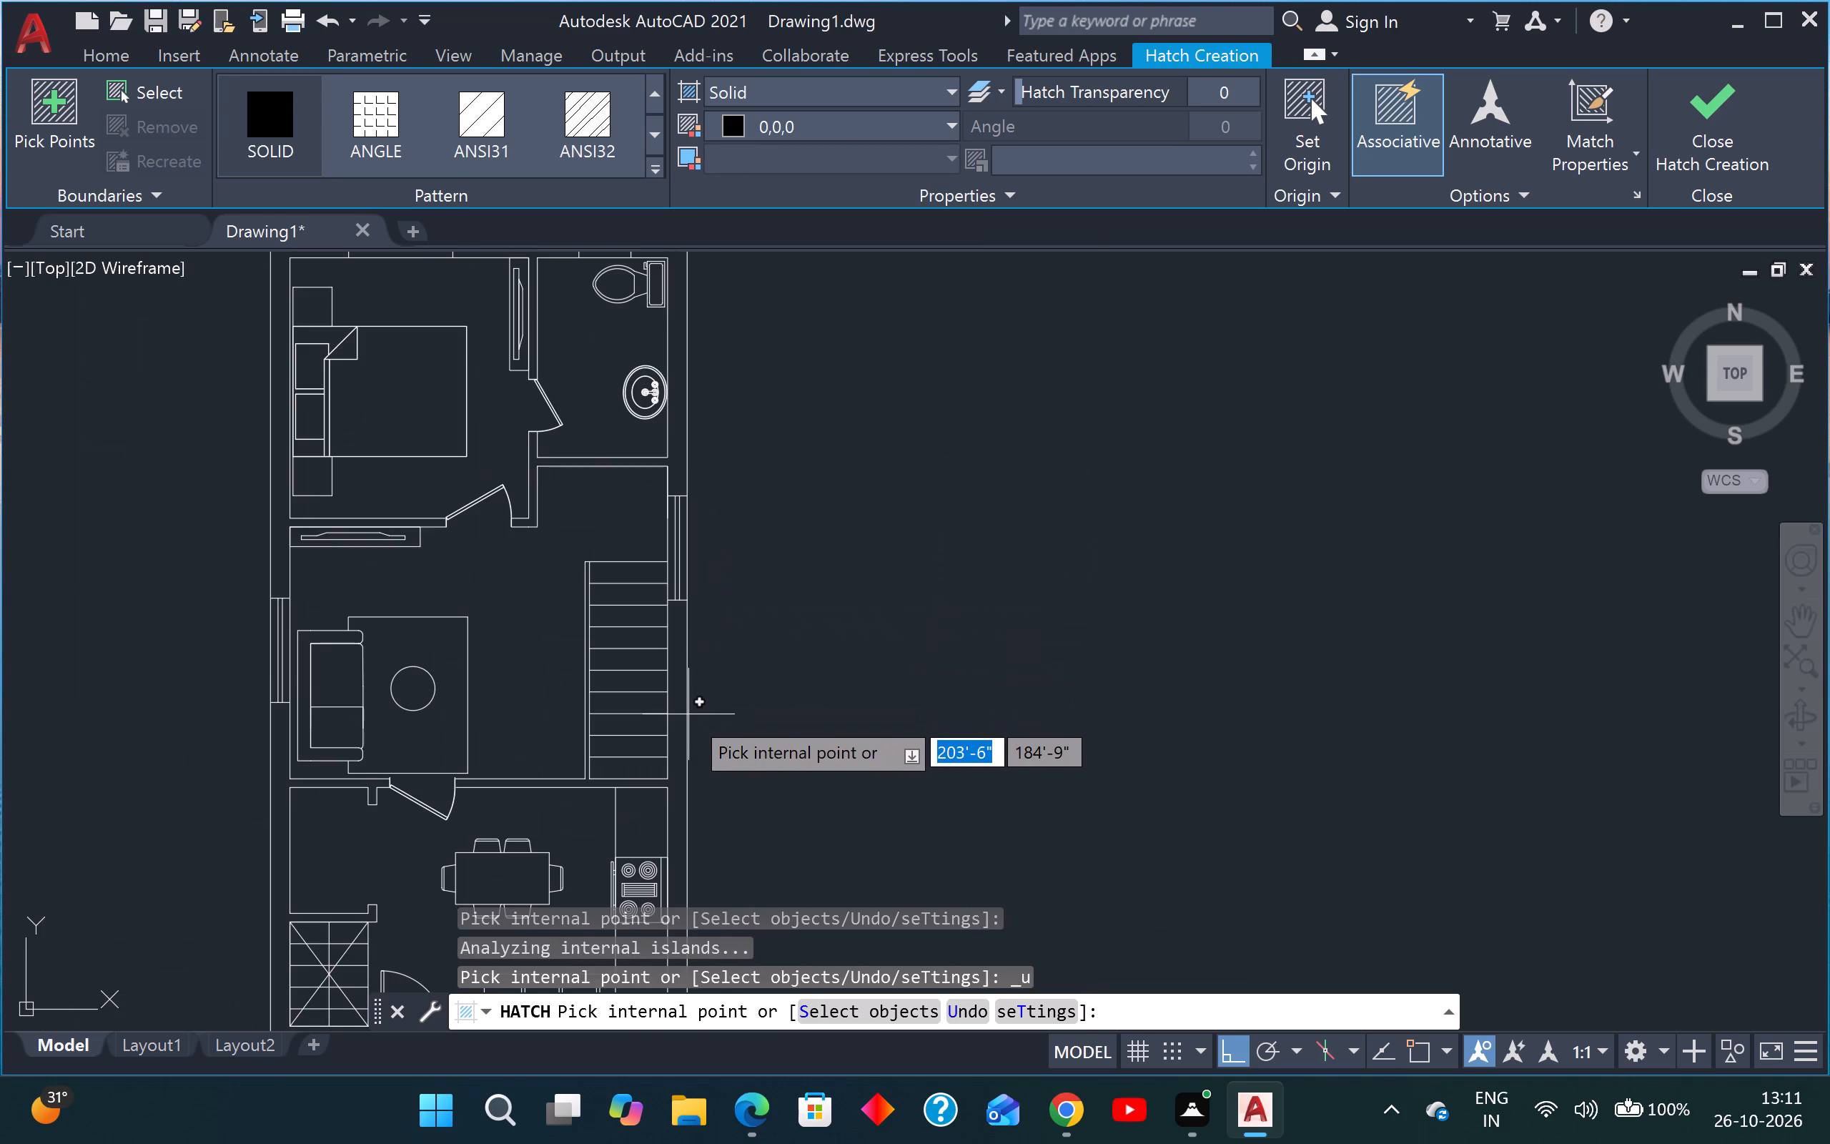
{"action": "left_click", "coordinate": [680, 711]}
{"action": "scroll", "coordinate": [487, 810], "scroll_direction": "down", "scroll_amount": 1}
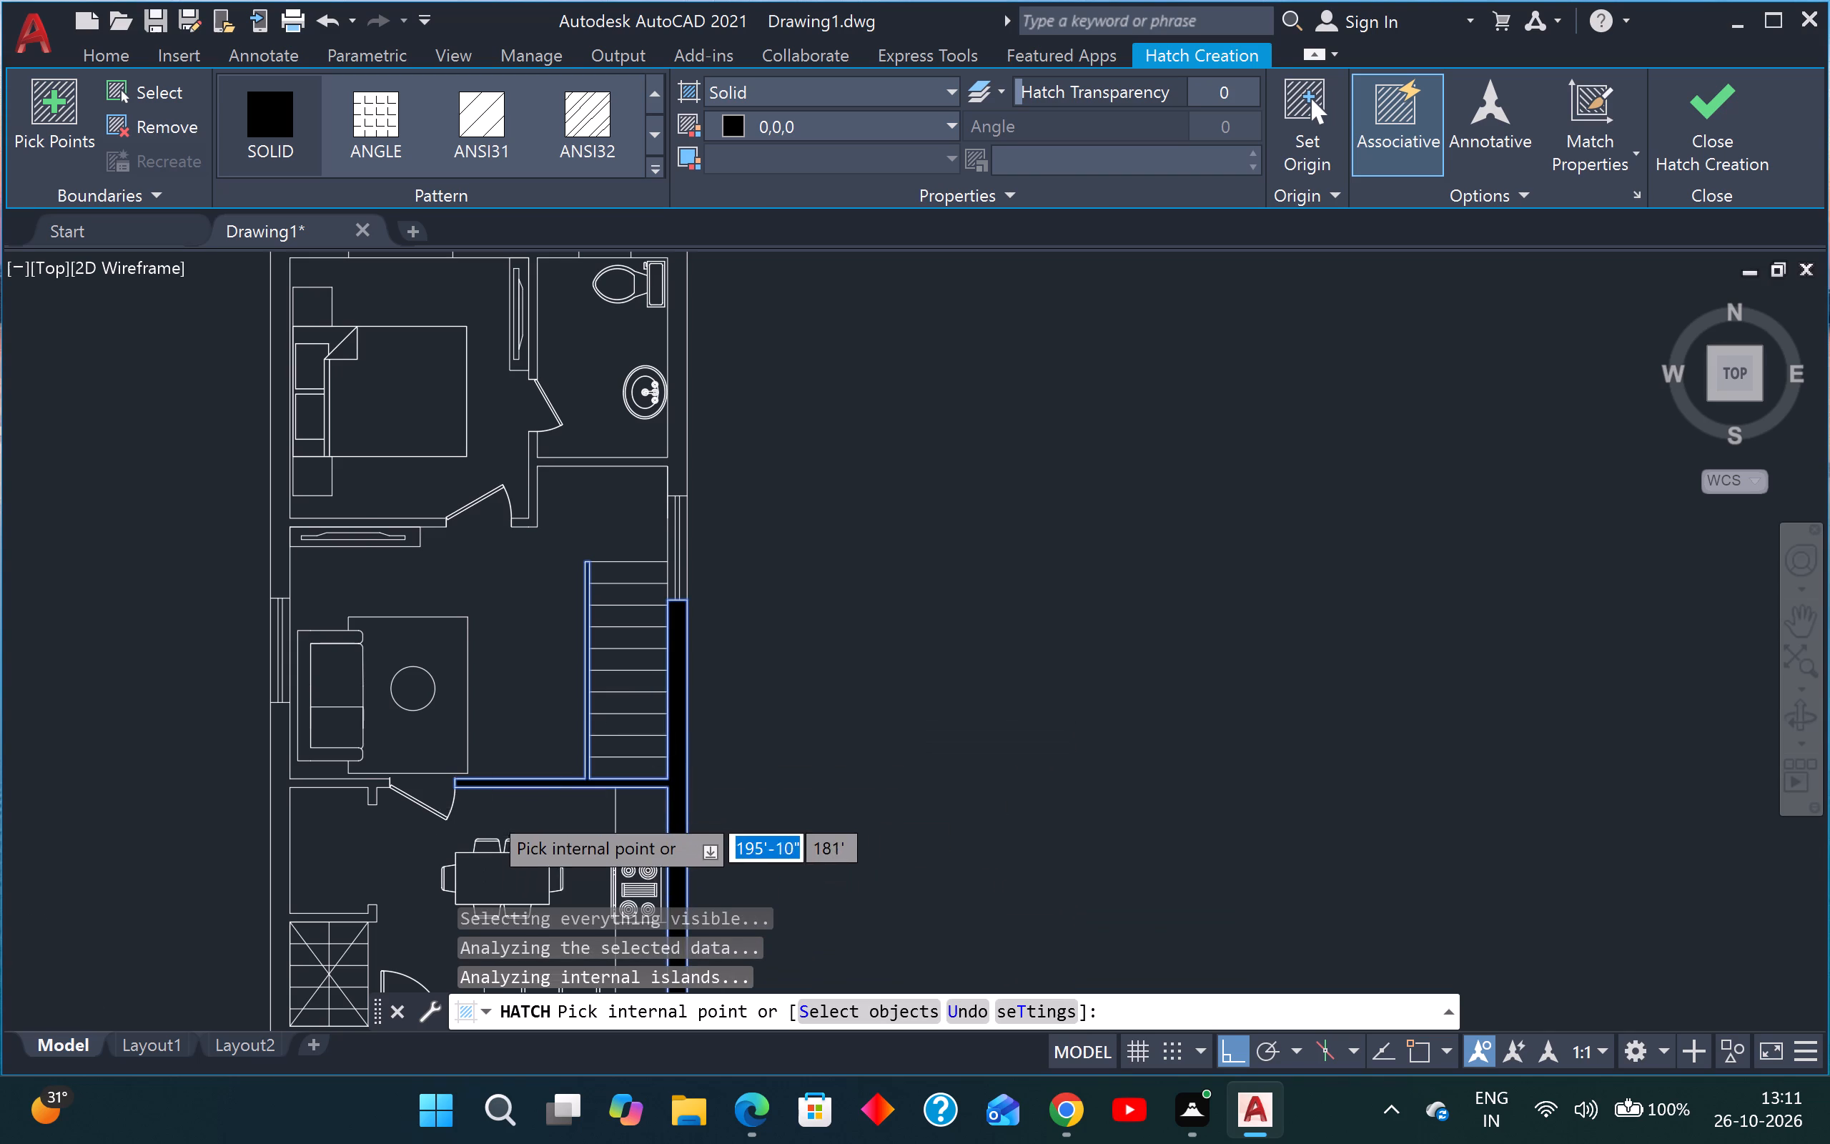
{"action": "scroll", "coordinate": [551, 623], "scroll_direction": "down", "scroll_amount": 3}
{"action": "scroll", "coordinate": [545, 737], "scroll_direction": "up", "scroll_amount": 3}
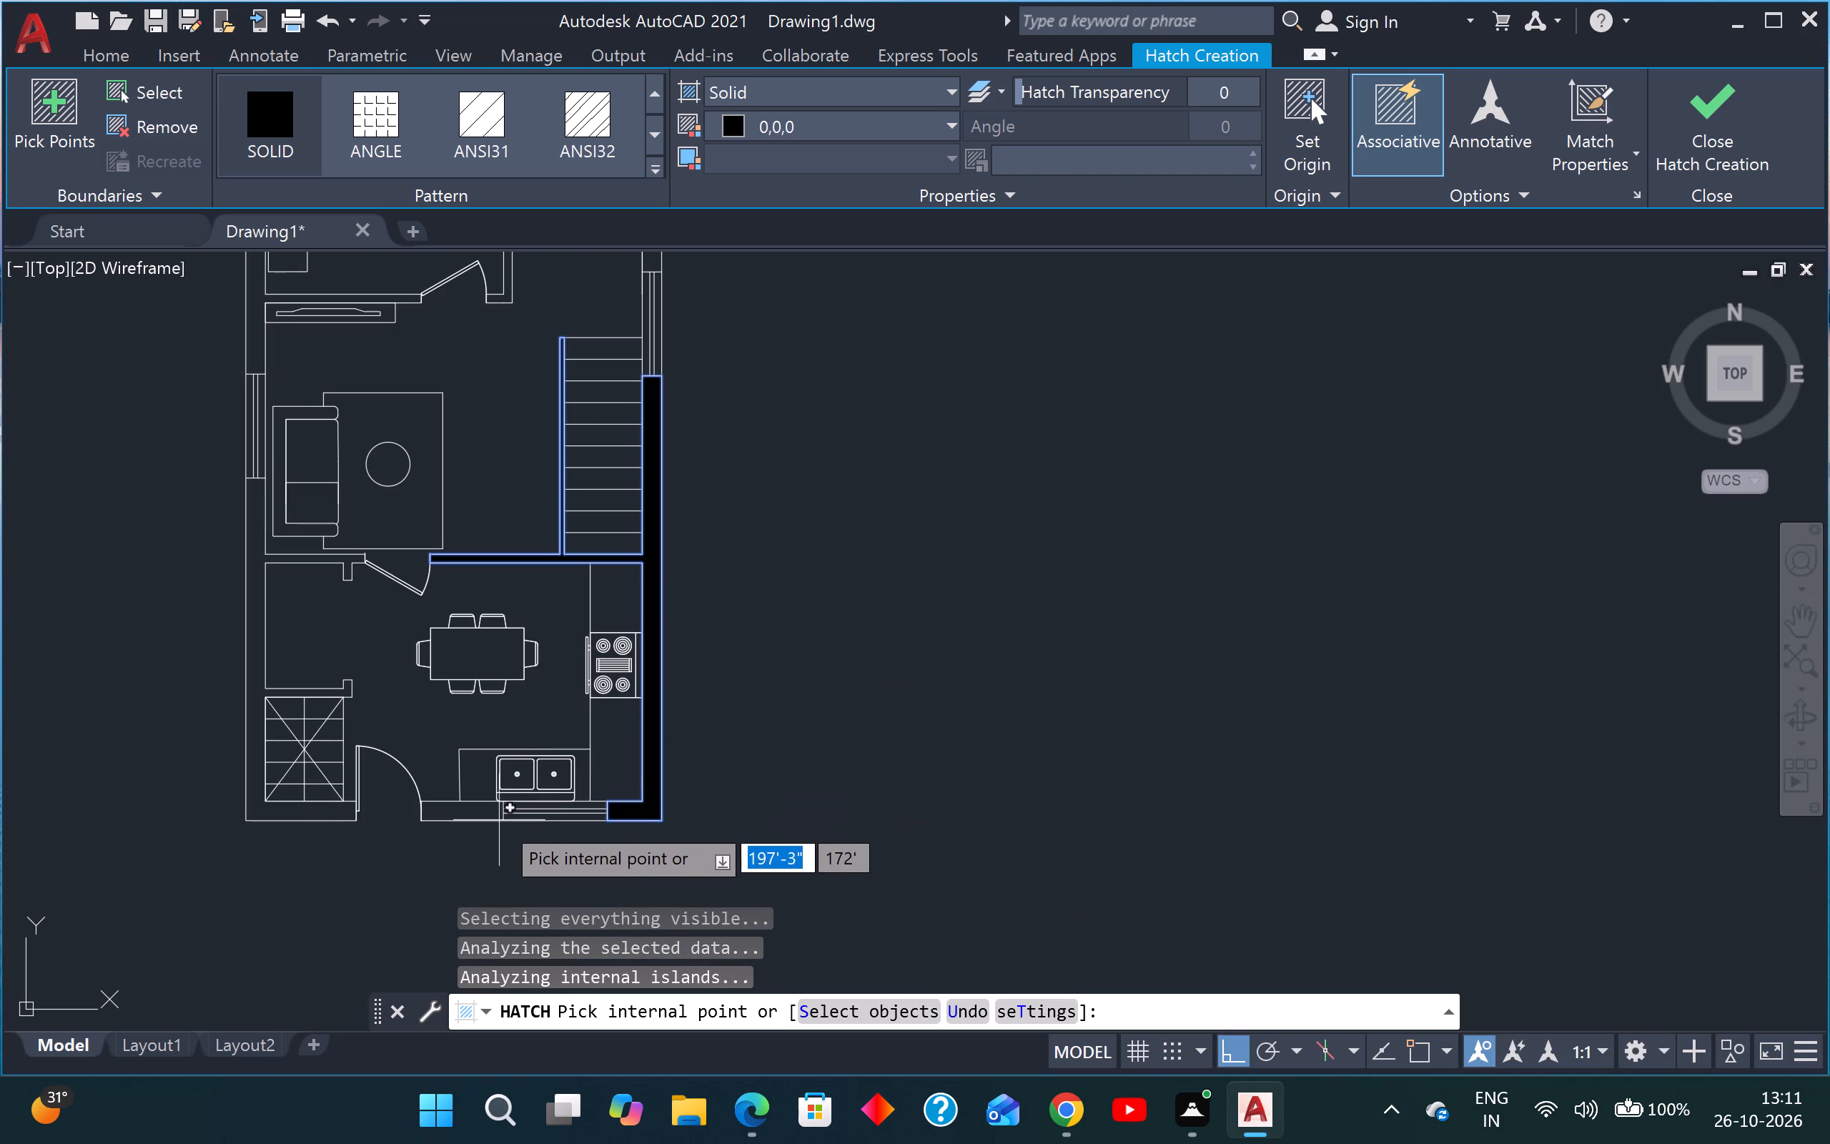
{"action": "left_click", "coordinate": [488, 804]}
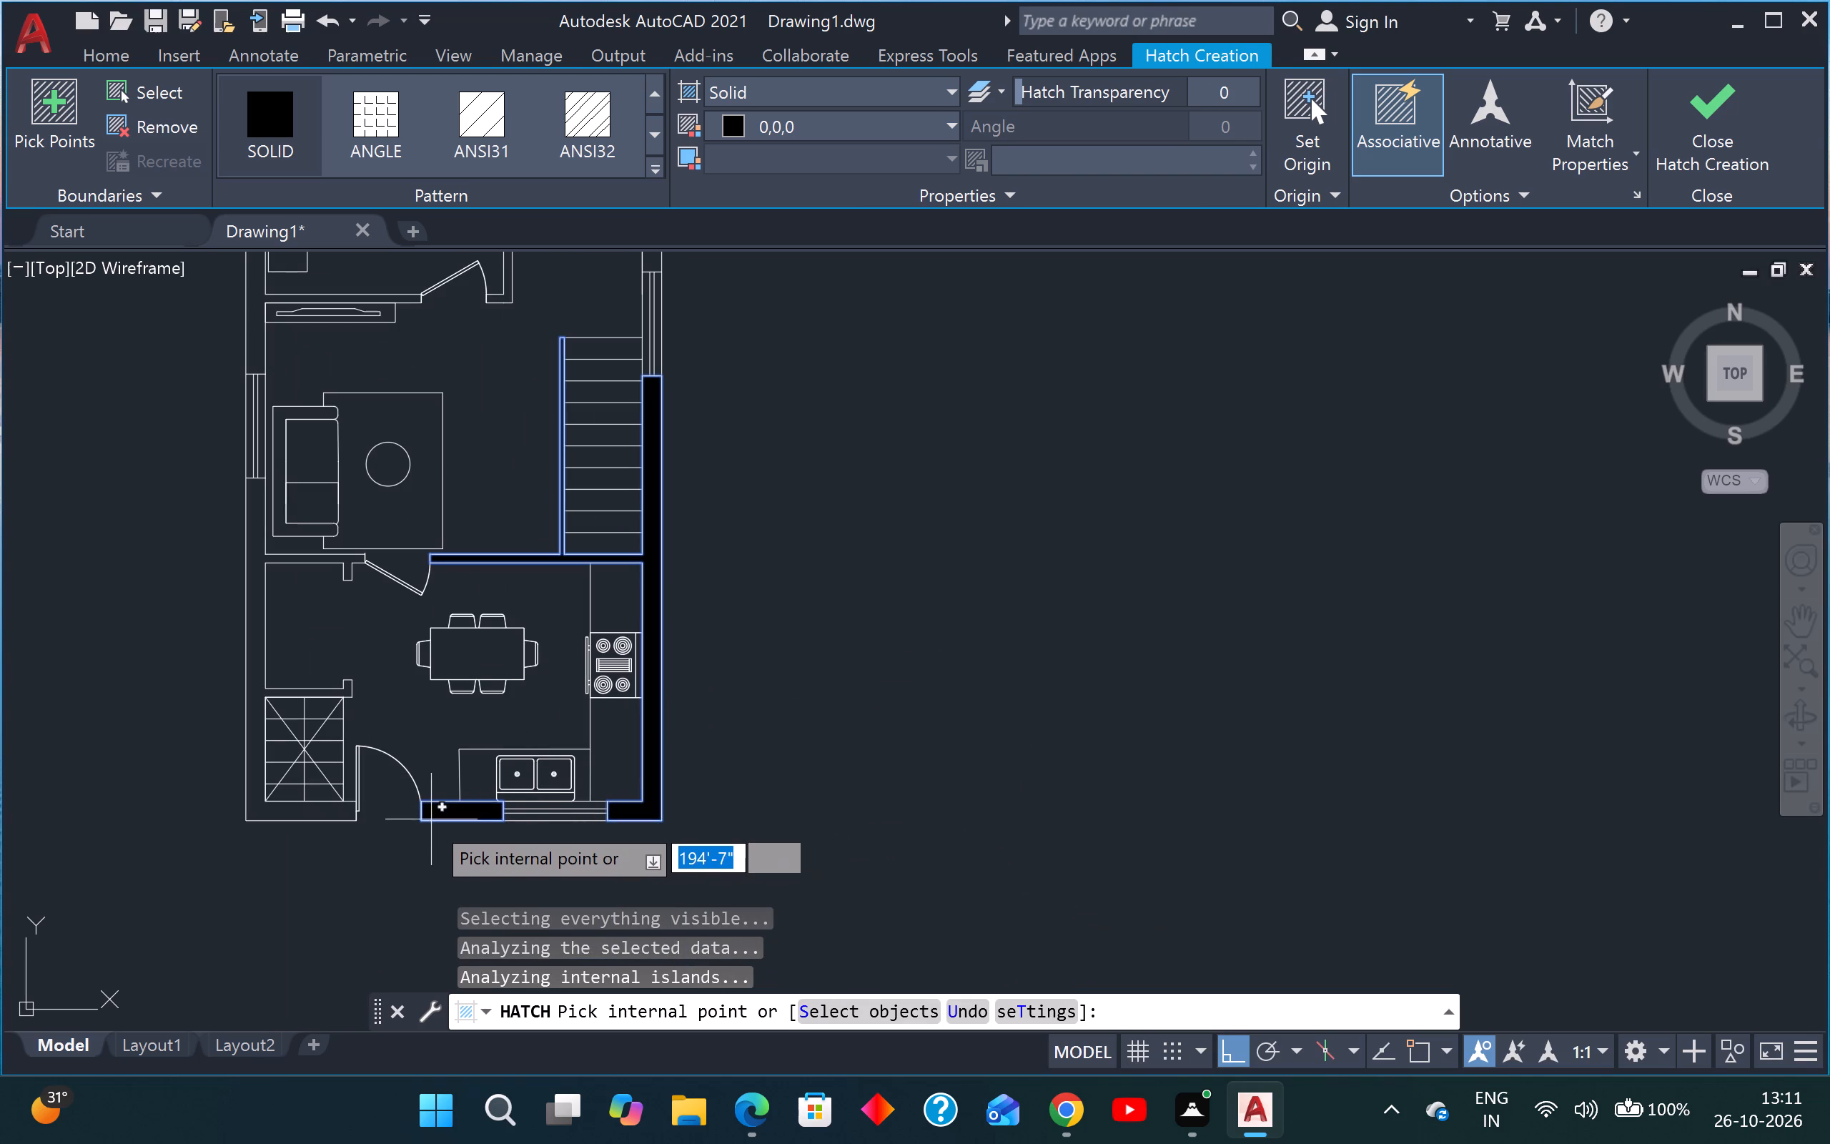
{"action": "left_click", "coordinate": [322, 812]}
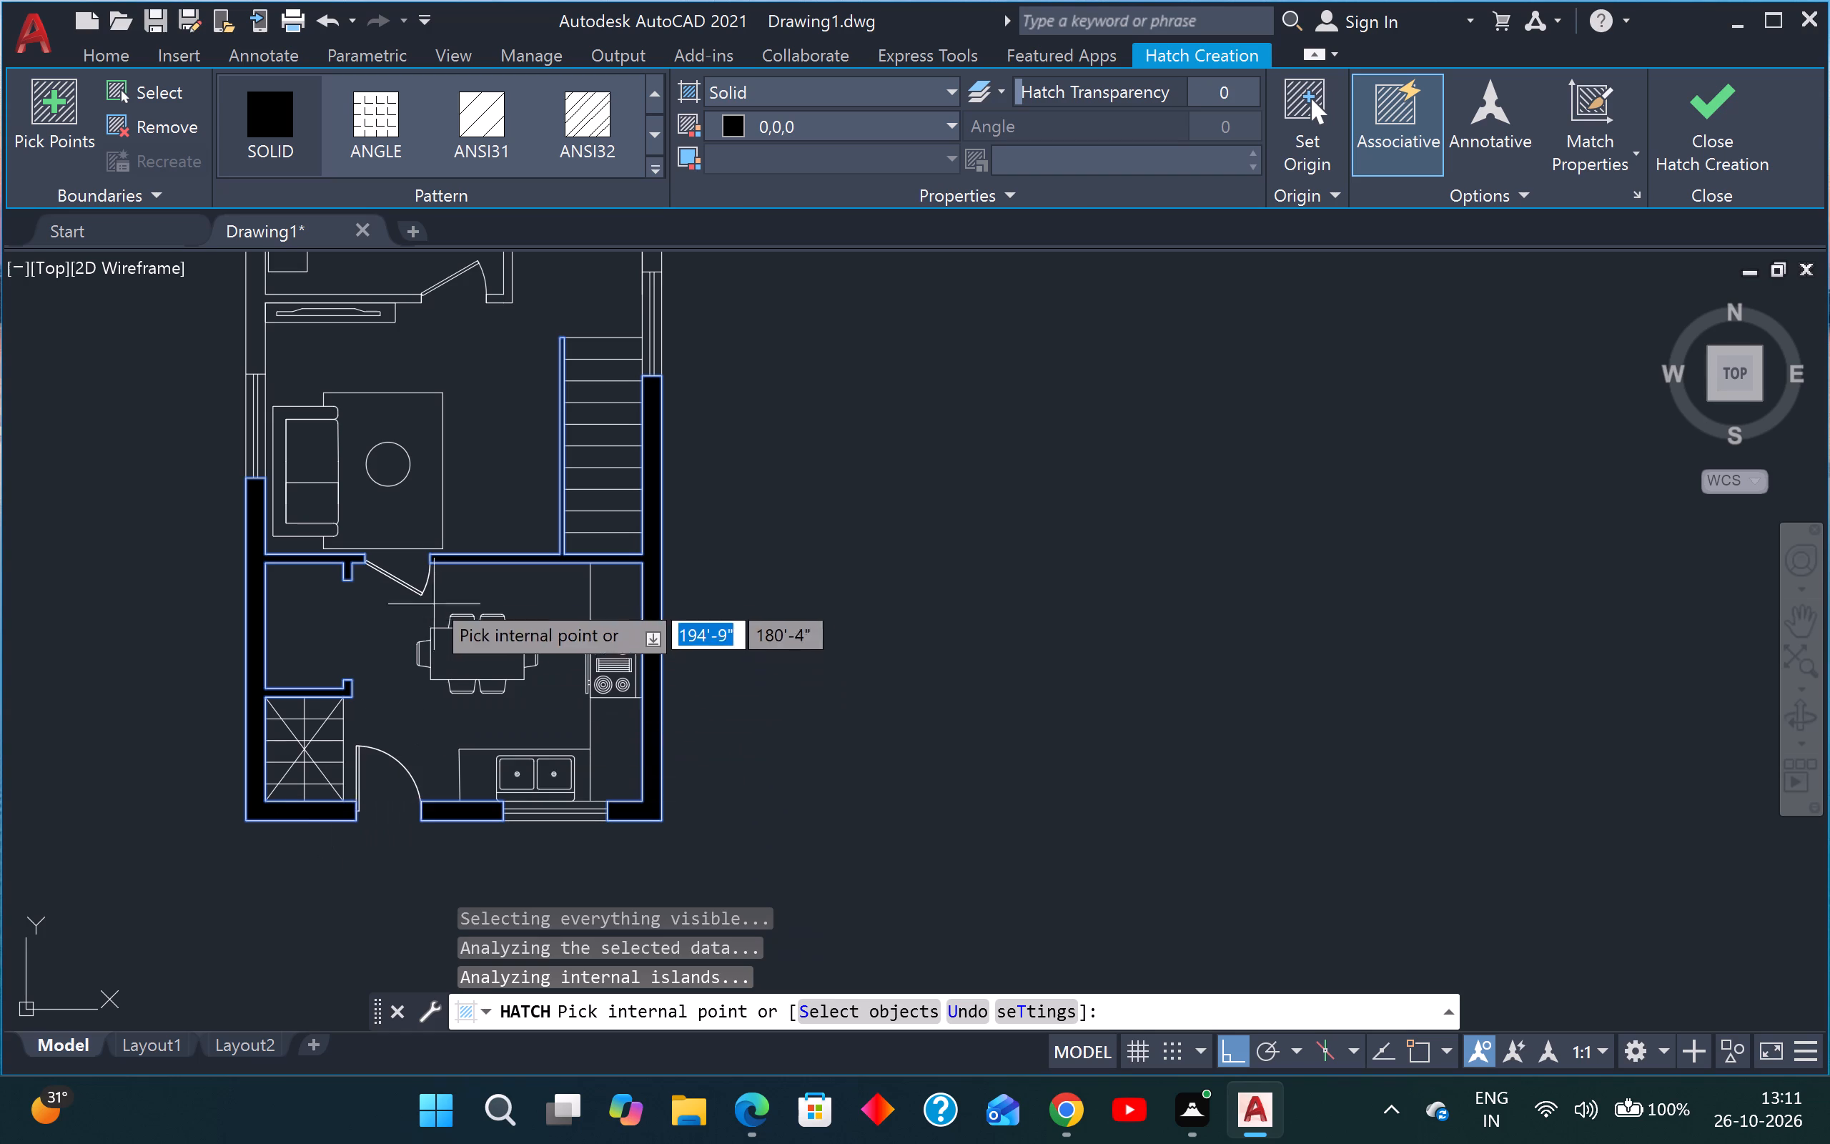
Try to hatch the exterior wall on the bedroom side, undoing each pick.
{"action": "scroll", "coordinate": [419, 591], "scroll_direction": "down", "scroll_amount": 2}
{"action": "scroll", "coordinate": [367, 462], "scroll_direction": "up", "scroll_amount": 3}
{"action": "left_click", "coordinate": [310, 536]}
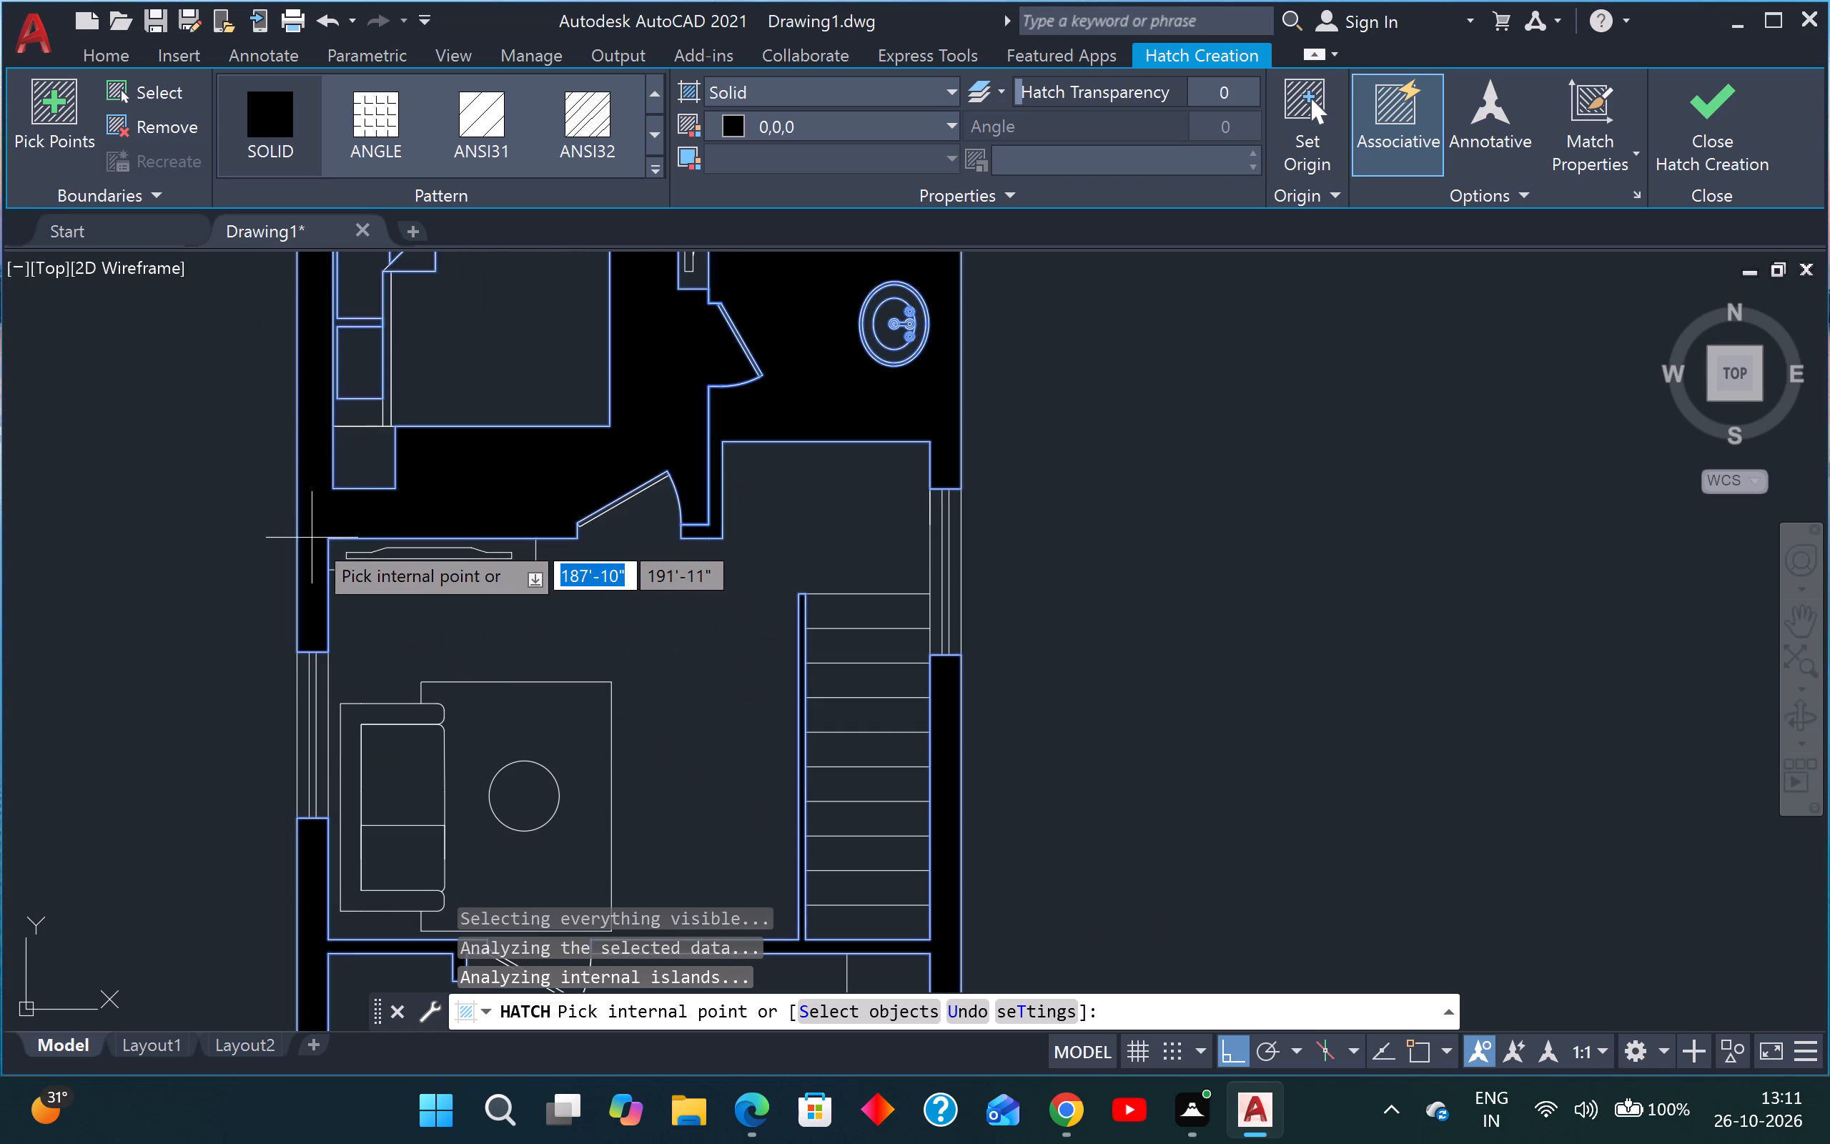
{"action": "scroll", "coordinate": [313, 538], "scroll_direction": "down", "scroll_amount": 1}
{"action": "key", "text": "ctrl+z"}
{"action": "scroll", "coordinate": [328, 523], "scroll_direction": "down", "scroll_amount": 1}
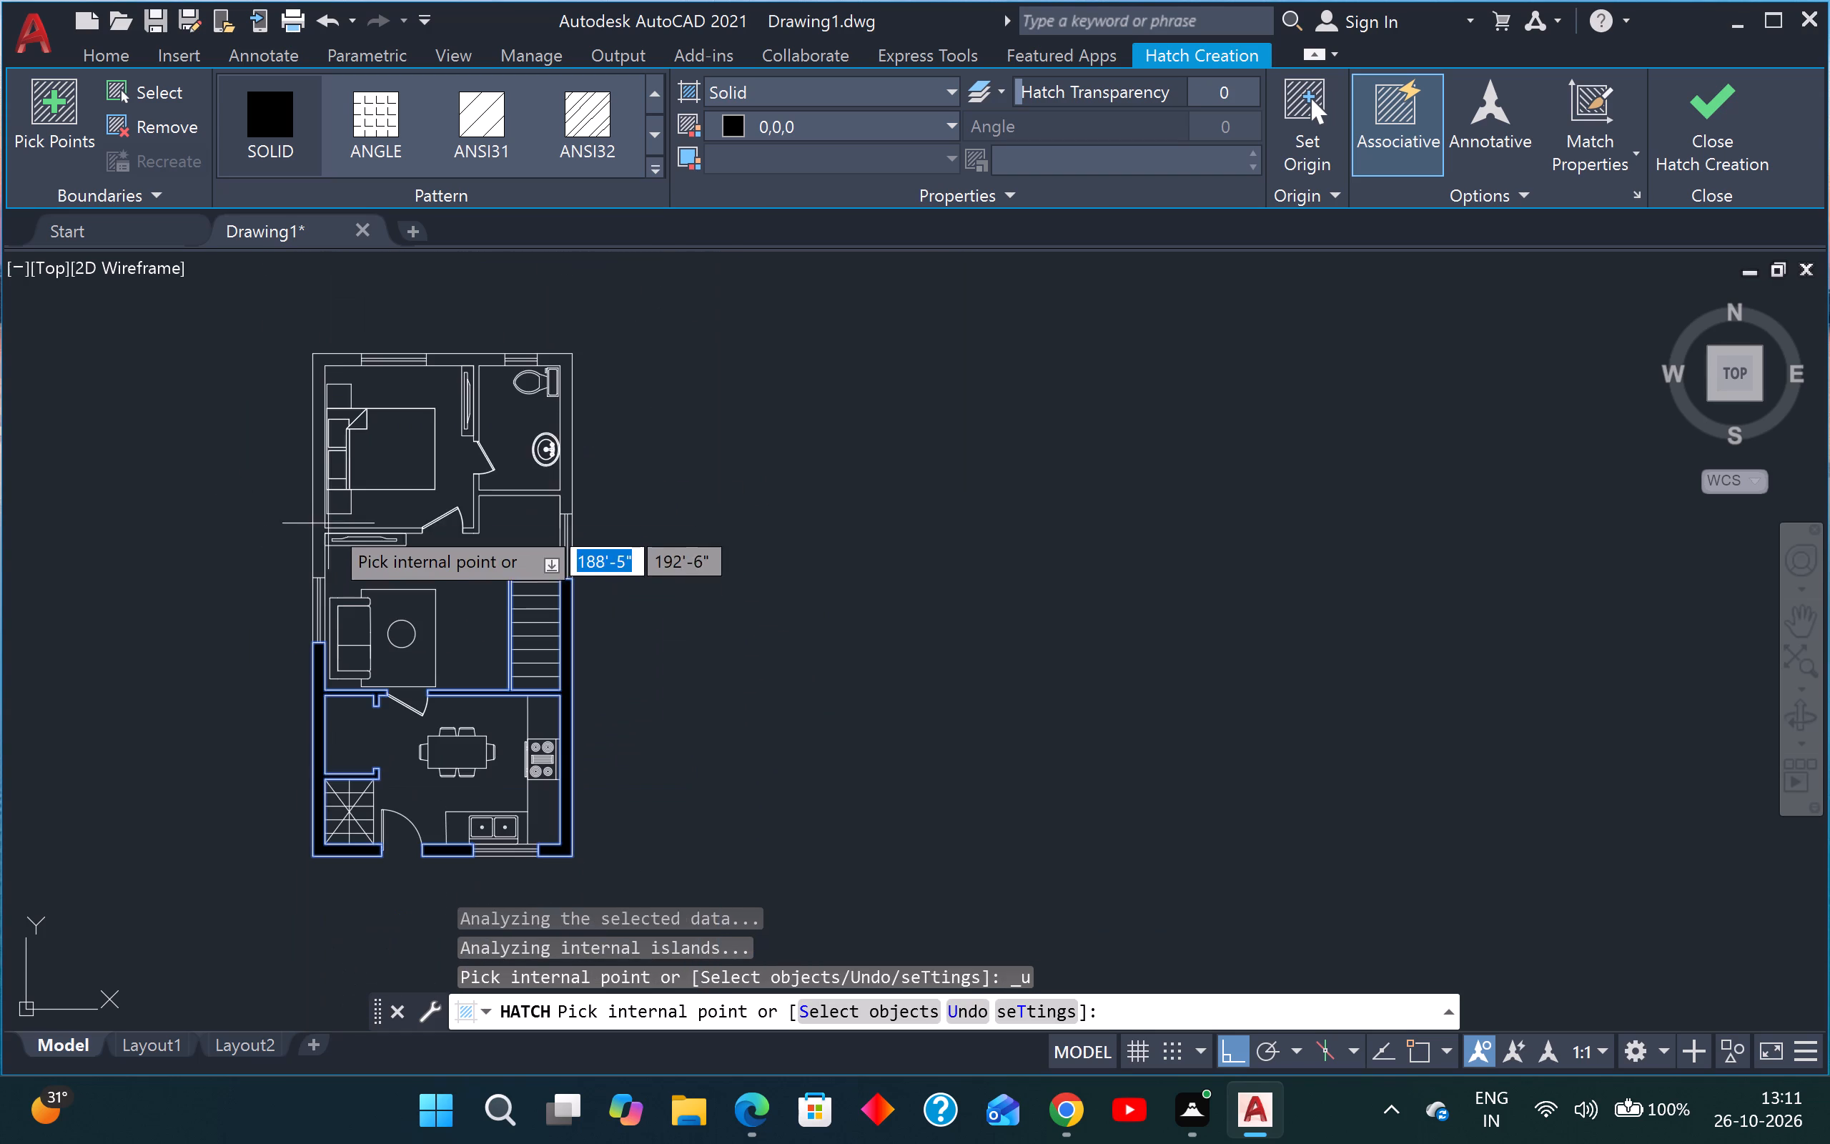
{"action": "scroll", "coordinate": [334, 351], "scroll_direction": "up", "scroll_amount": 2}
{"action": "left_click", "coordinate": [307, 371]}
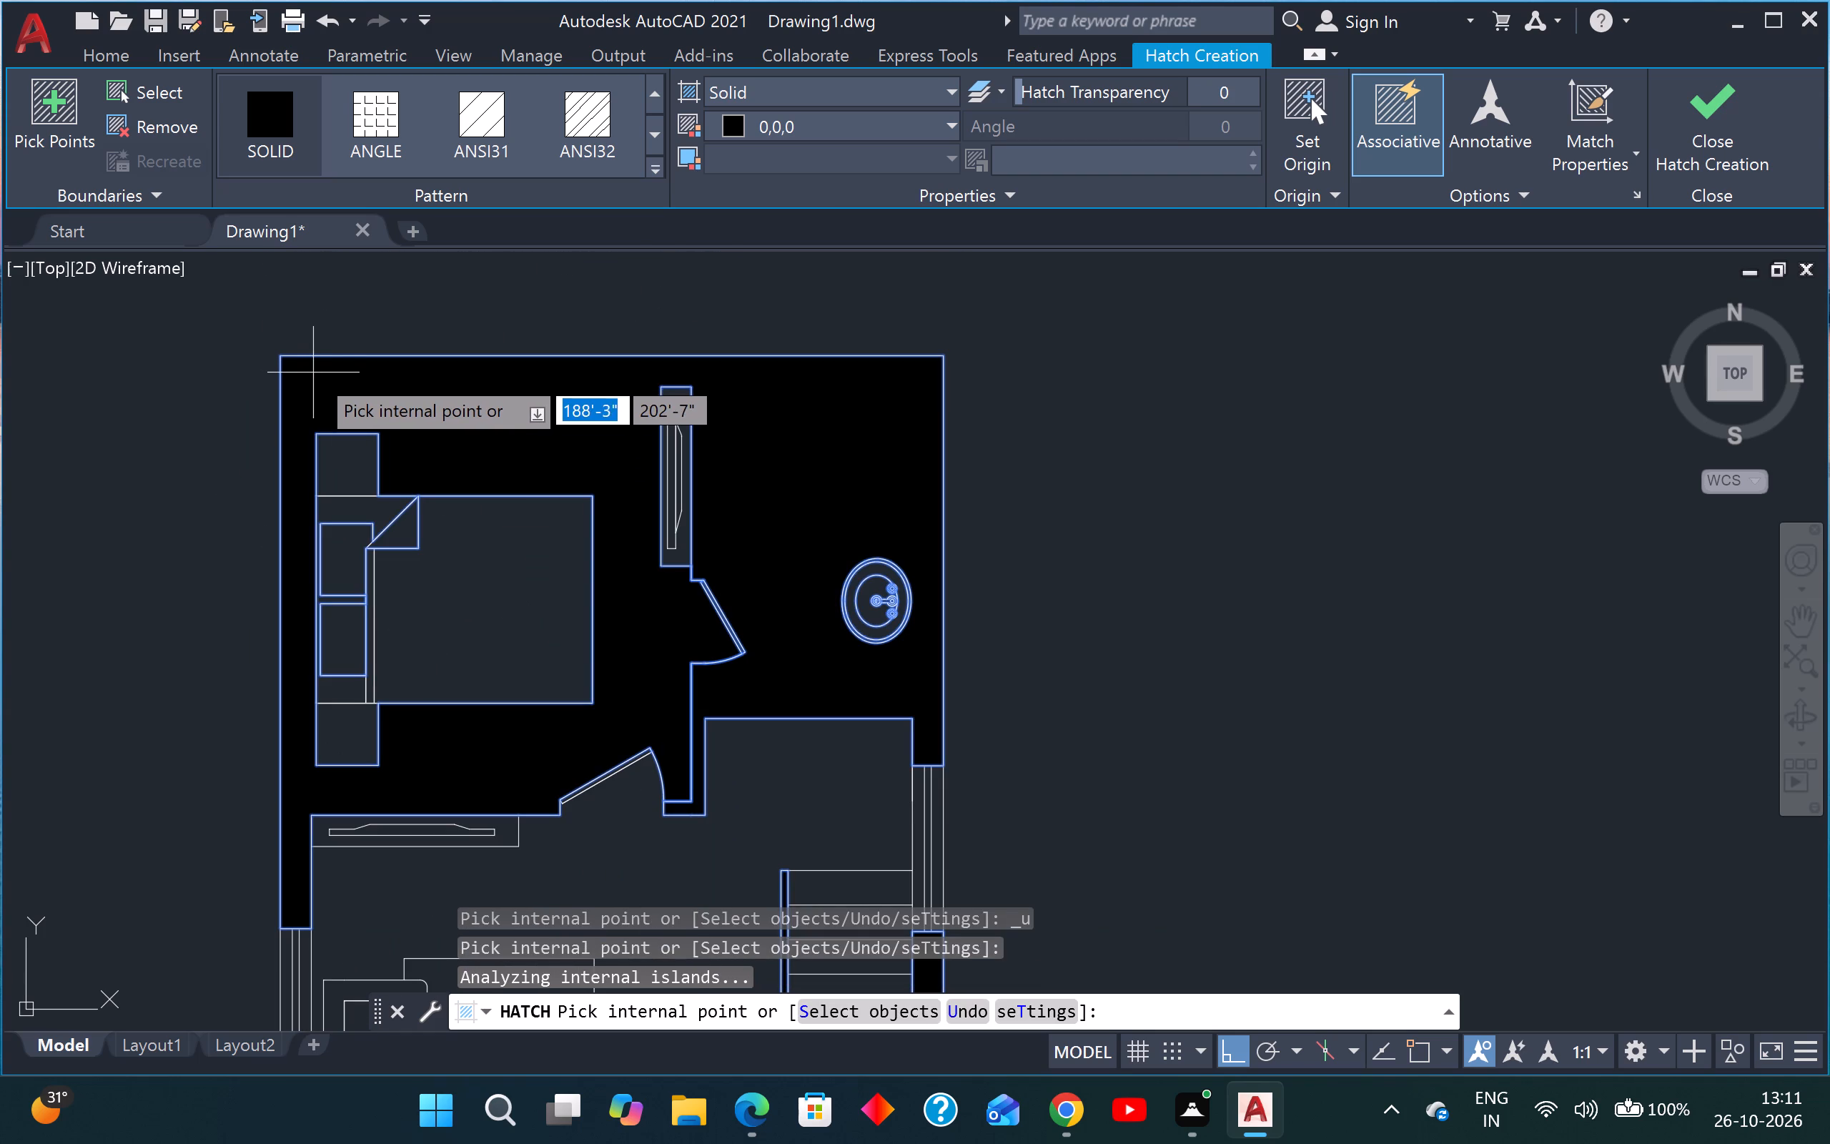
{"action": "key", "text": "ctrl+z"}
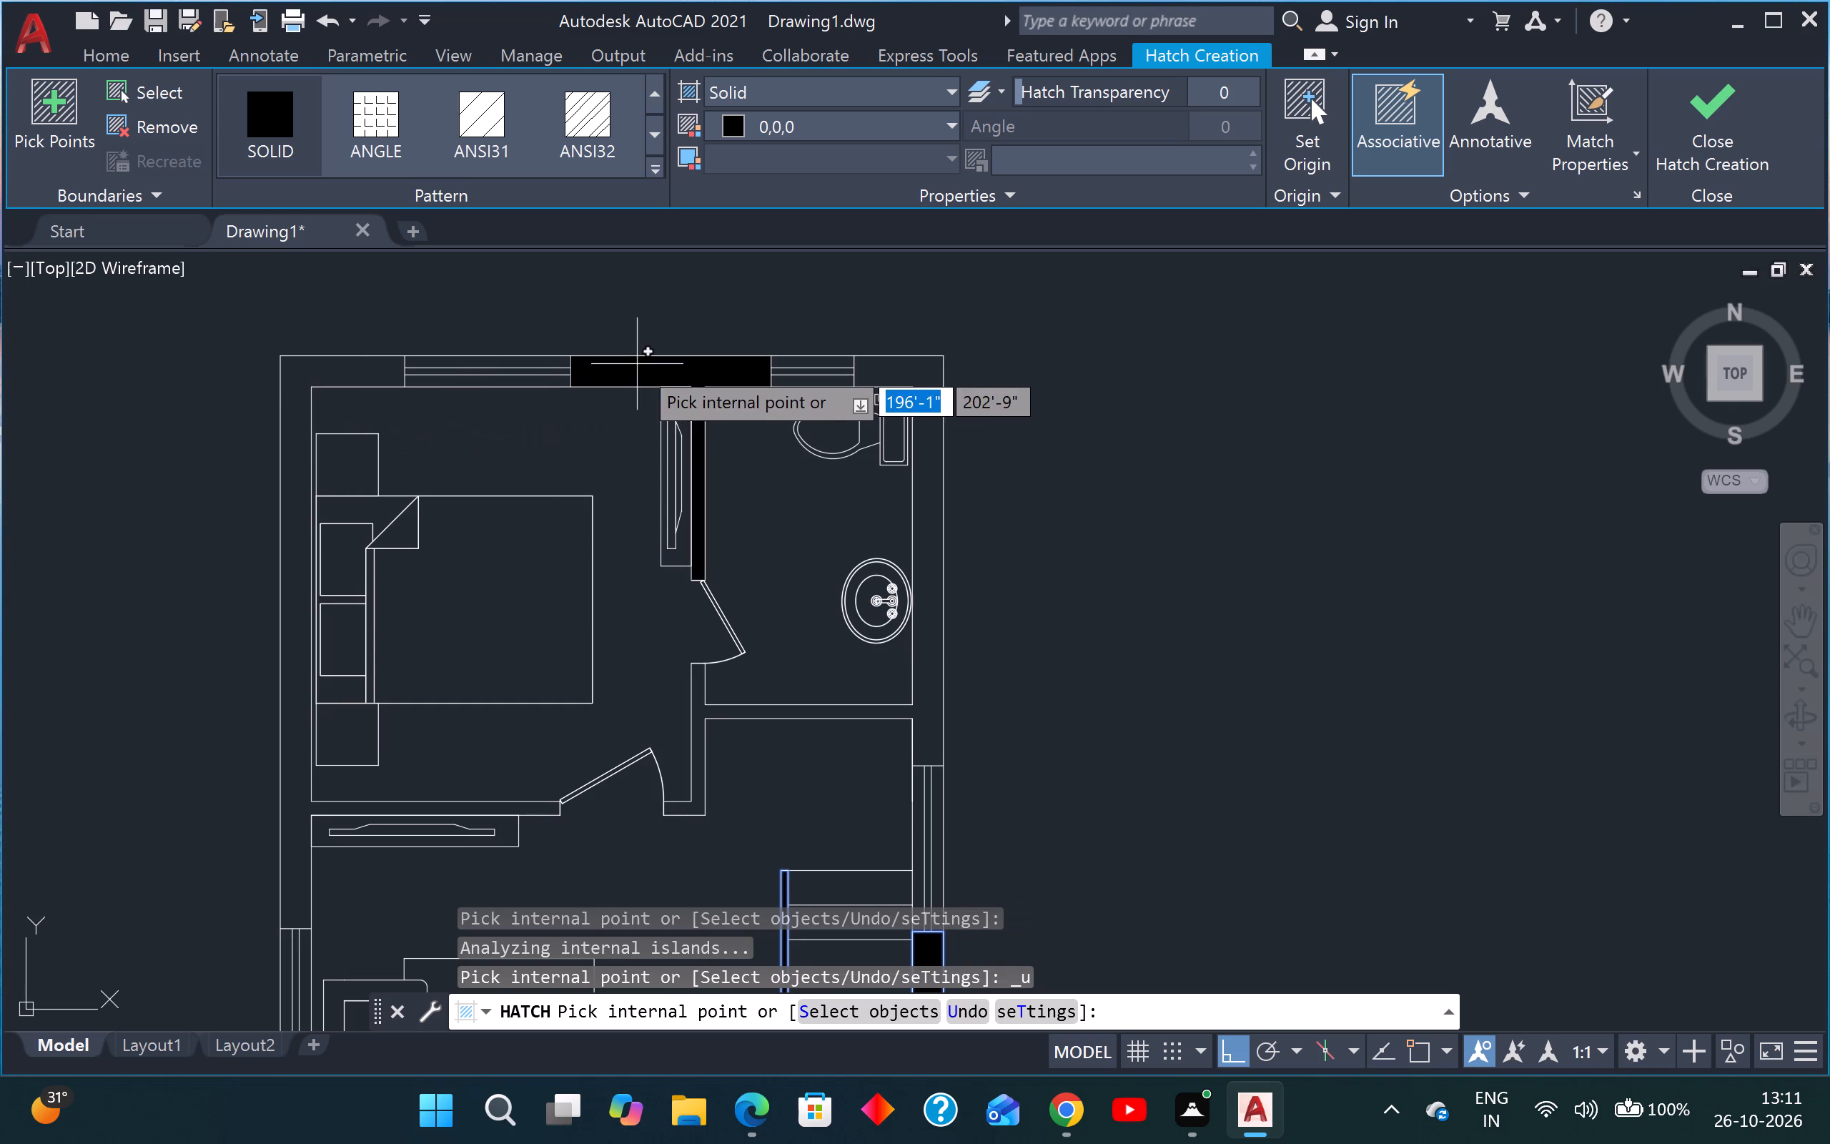
Fill the bedroom and bathroom walls with the solid hatch, picking the wall pieces between and beside the upper windows, and end the hatch.
{"action": "left_click", "coordinate": [633, 363]}
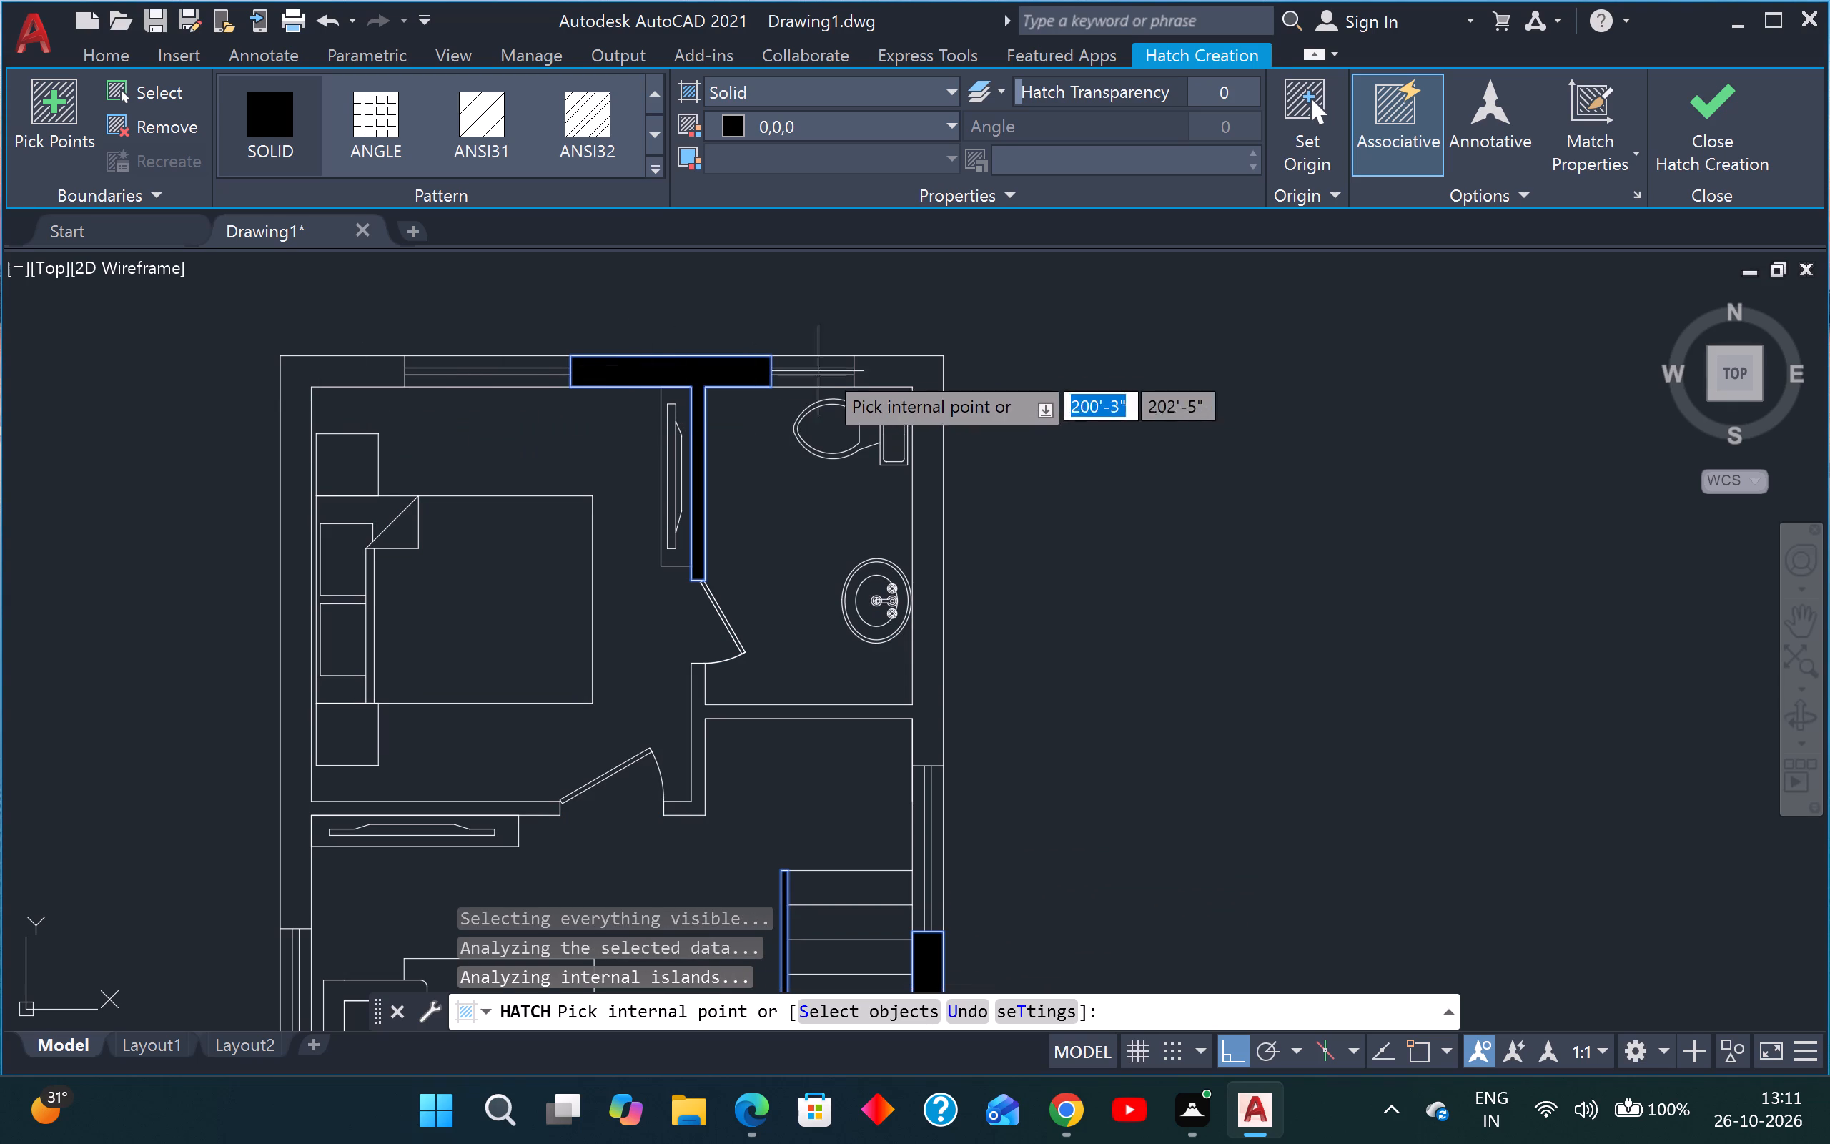
{"action": "left_click", "coordinate": [876, 363]}
{"action": "left_click", "coordinate": [397, 359]}
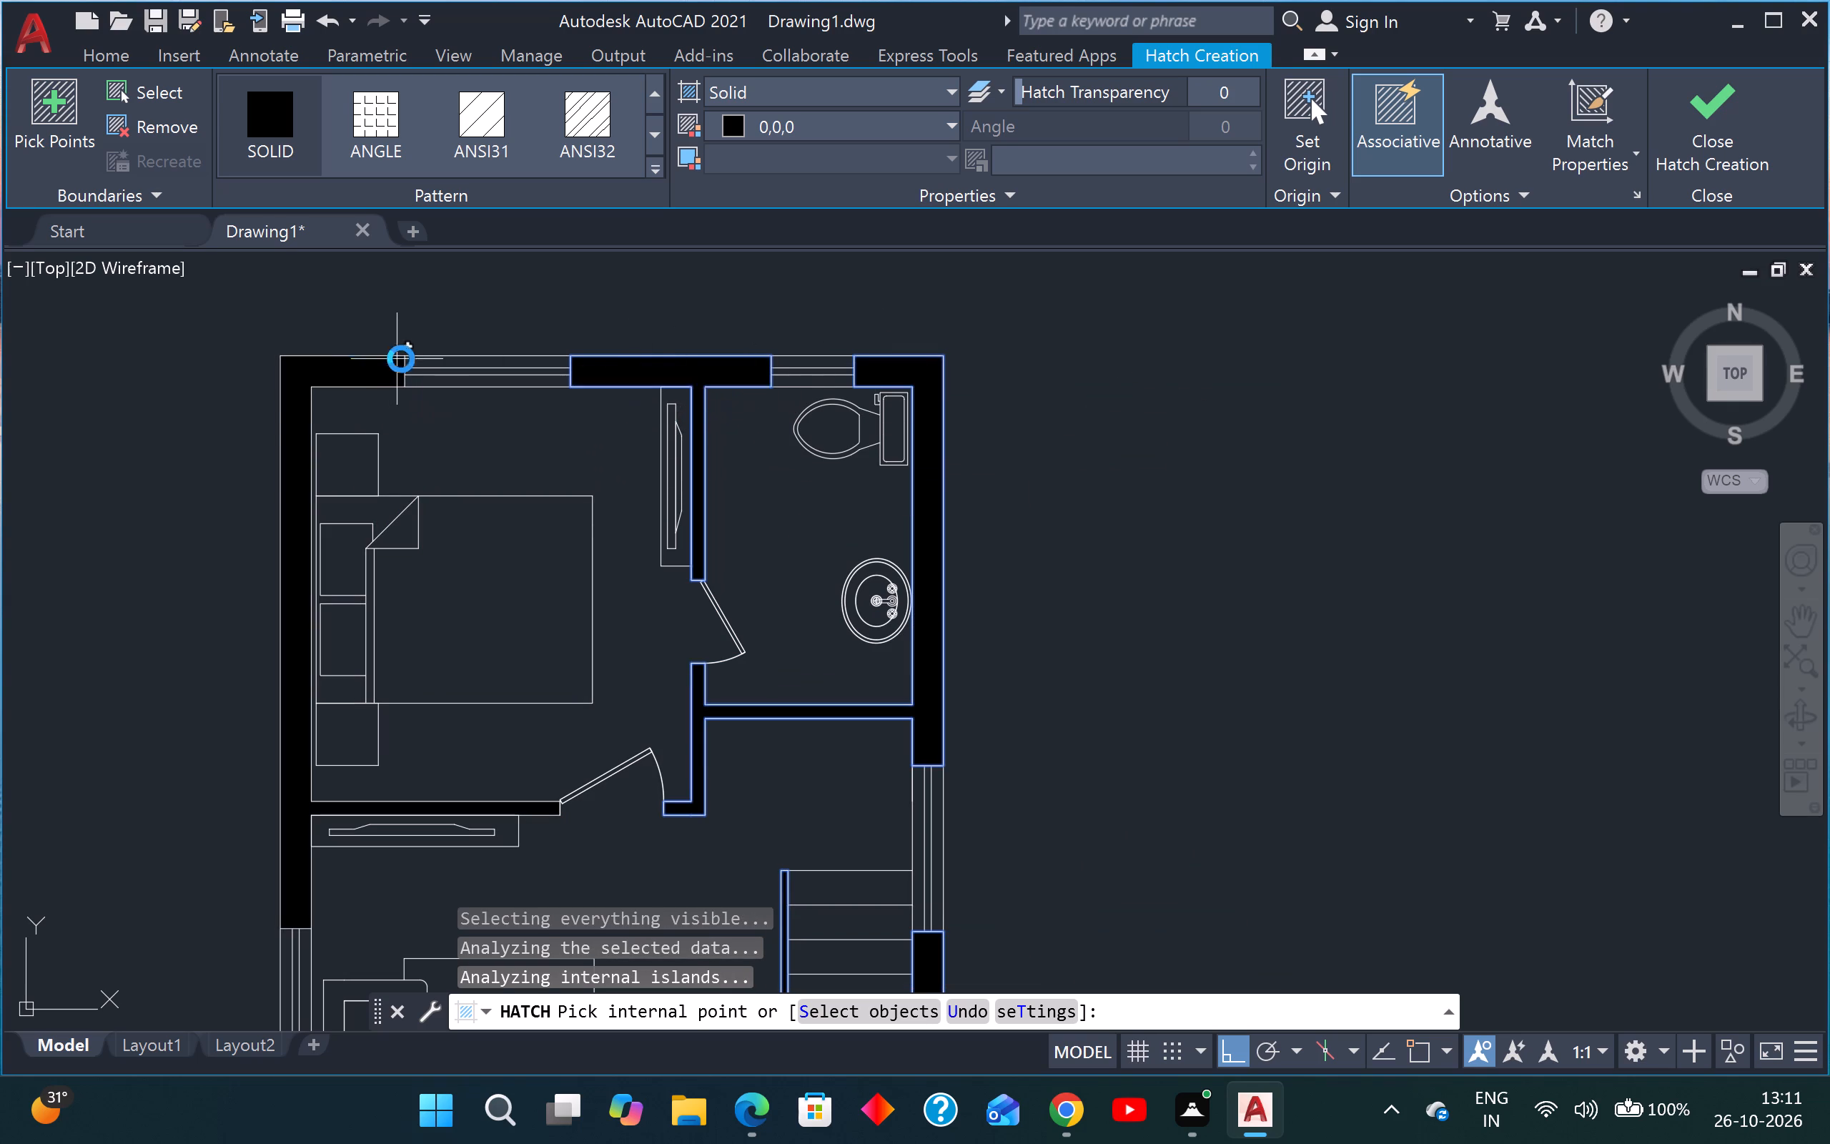
{"action": "scroll", "coordinate": [575, 366], "scroll_direction": "down", "scroll_amount": 4}
{"action": "scroll", "coordinate": [553, 428], "scroll_direction": "up", "scroll_amount": 3}
{"action": "key", "text": "Escape"}
{"action": "key", "text": "Escape"}
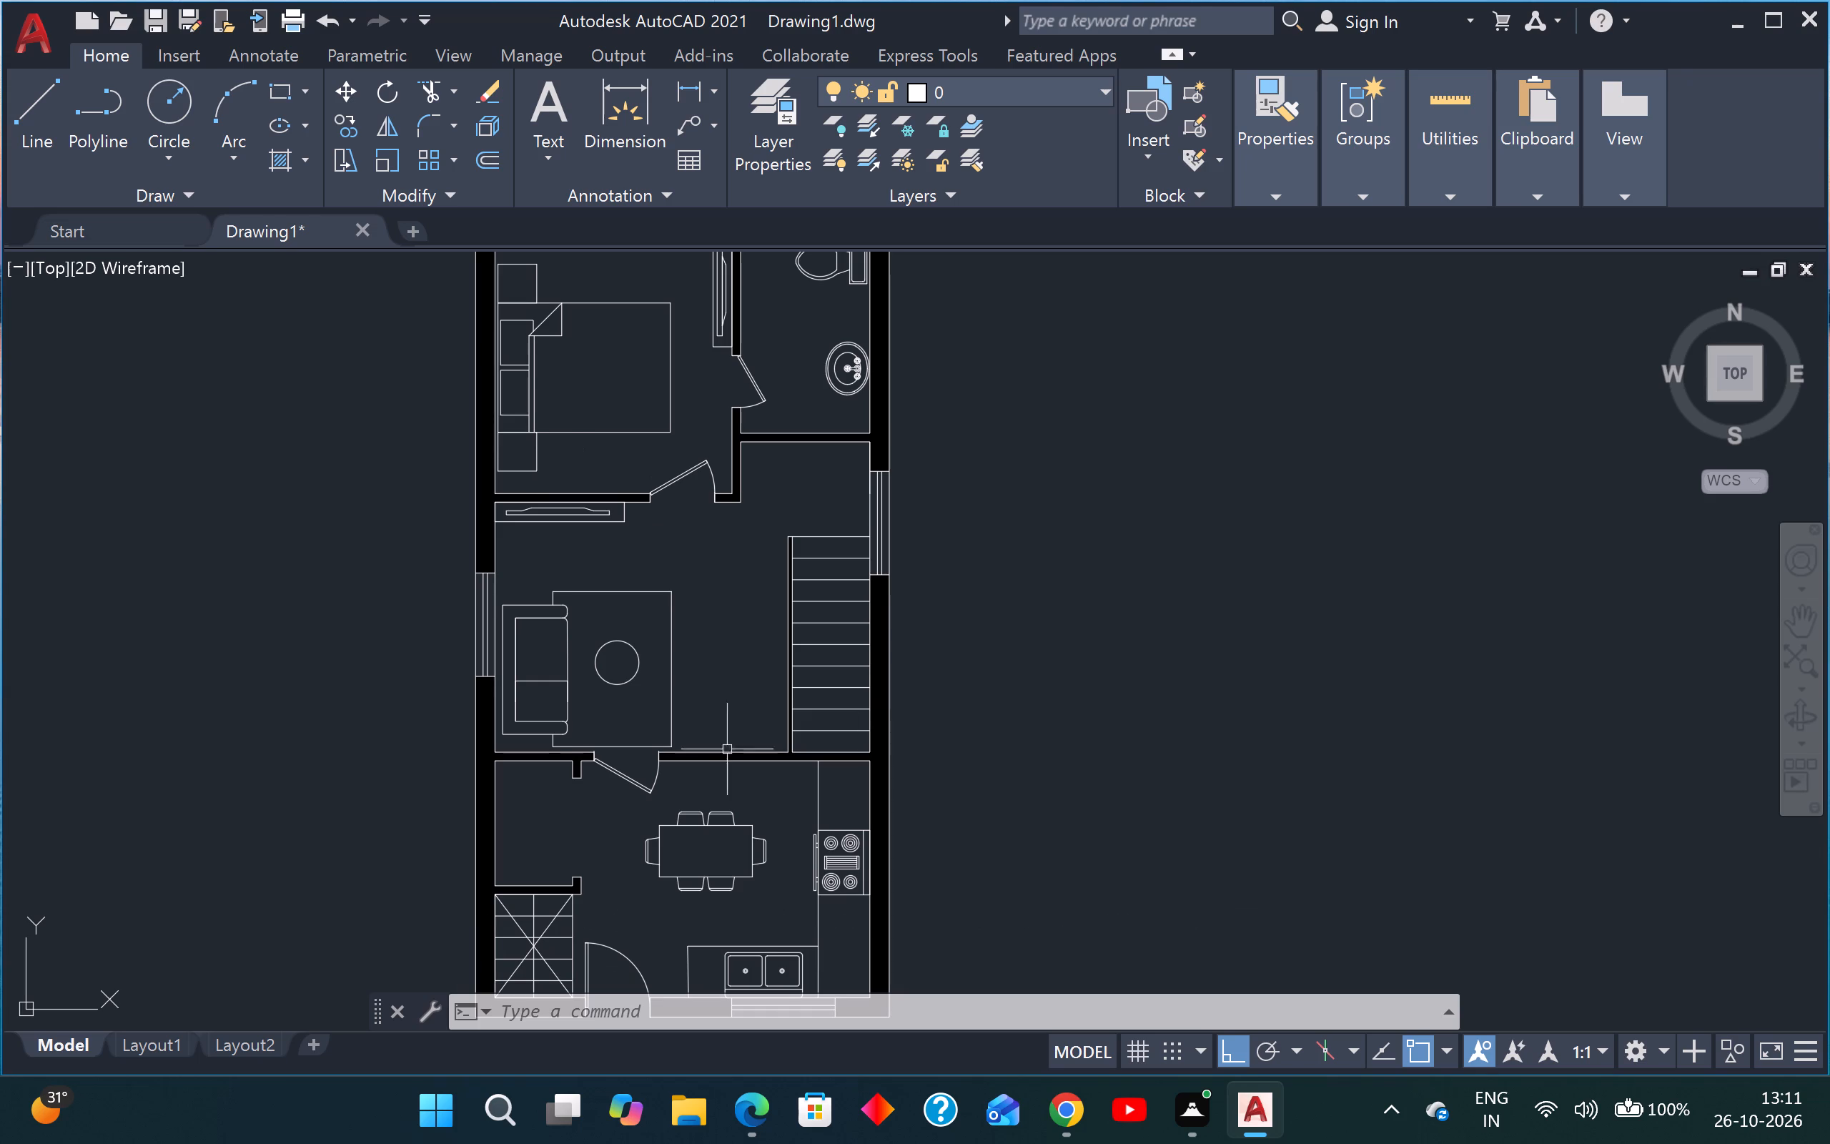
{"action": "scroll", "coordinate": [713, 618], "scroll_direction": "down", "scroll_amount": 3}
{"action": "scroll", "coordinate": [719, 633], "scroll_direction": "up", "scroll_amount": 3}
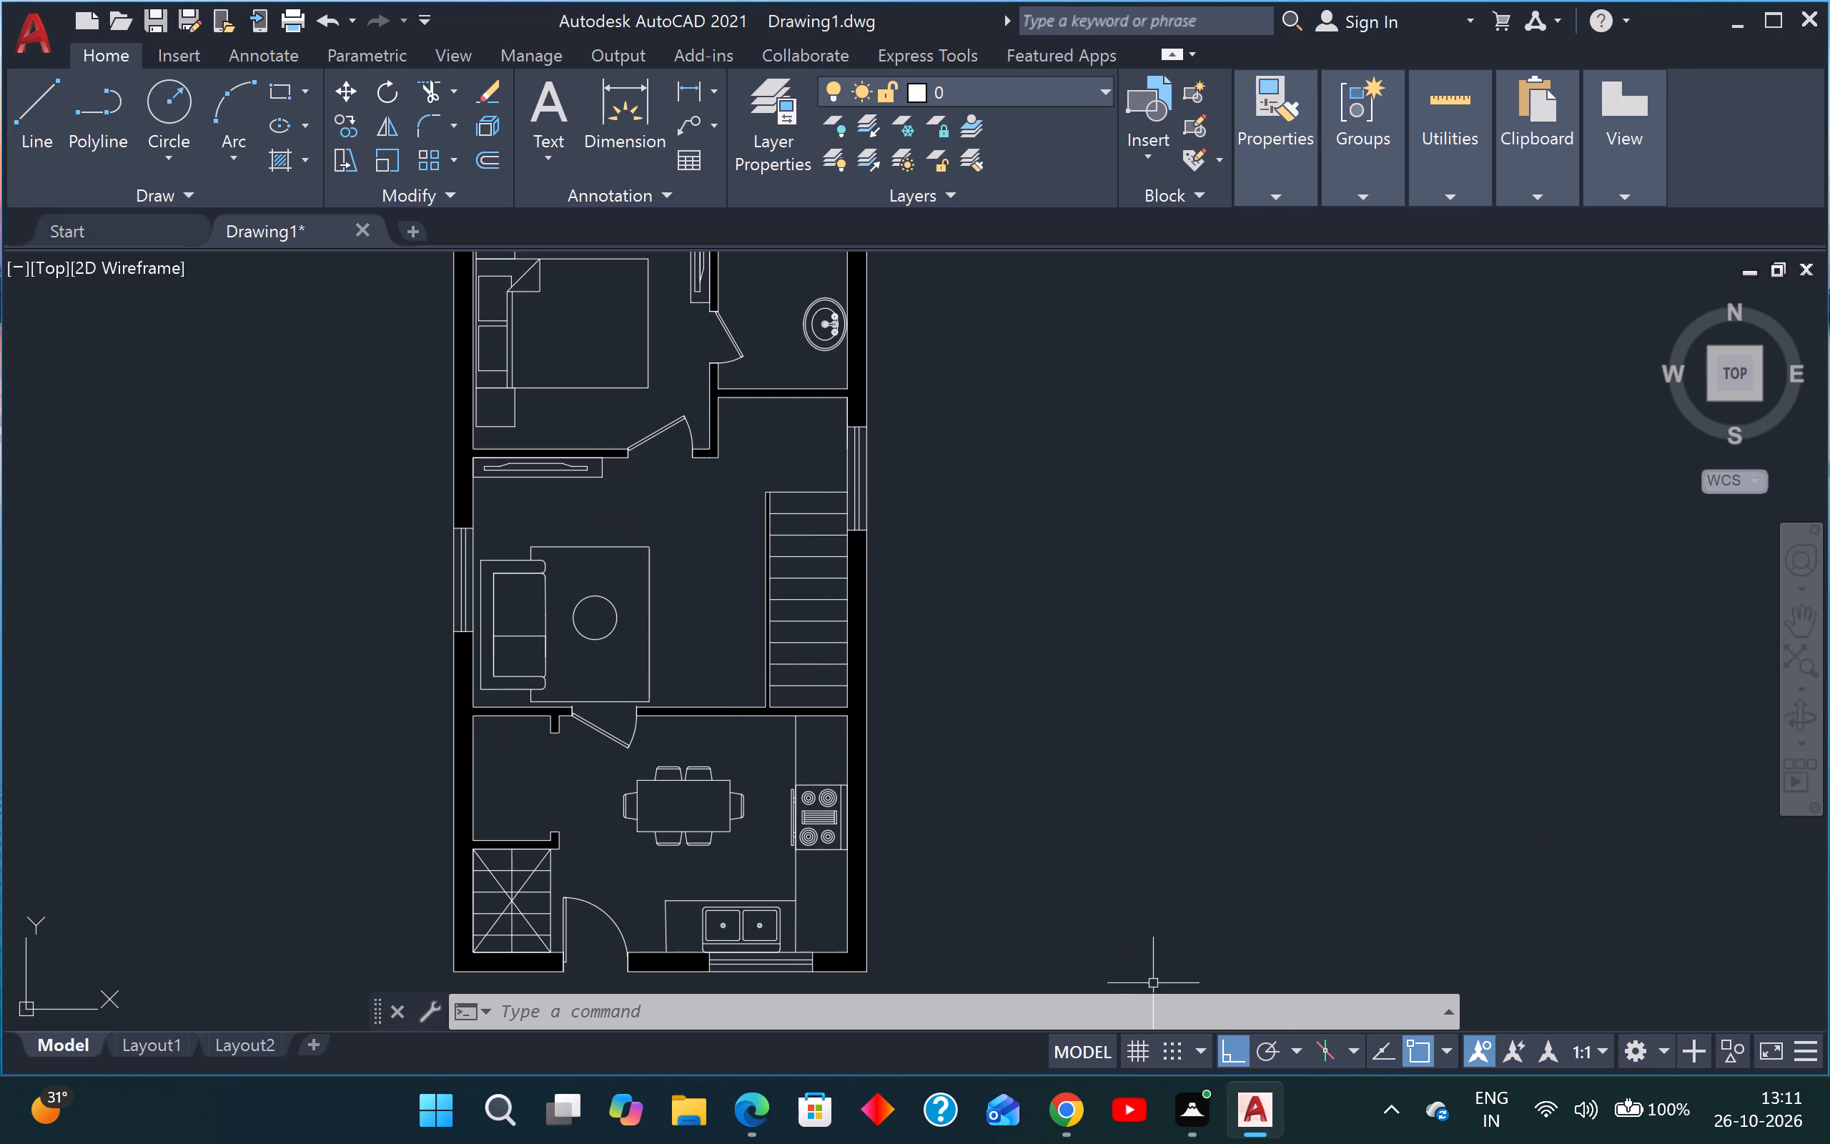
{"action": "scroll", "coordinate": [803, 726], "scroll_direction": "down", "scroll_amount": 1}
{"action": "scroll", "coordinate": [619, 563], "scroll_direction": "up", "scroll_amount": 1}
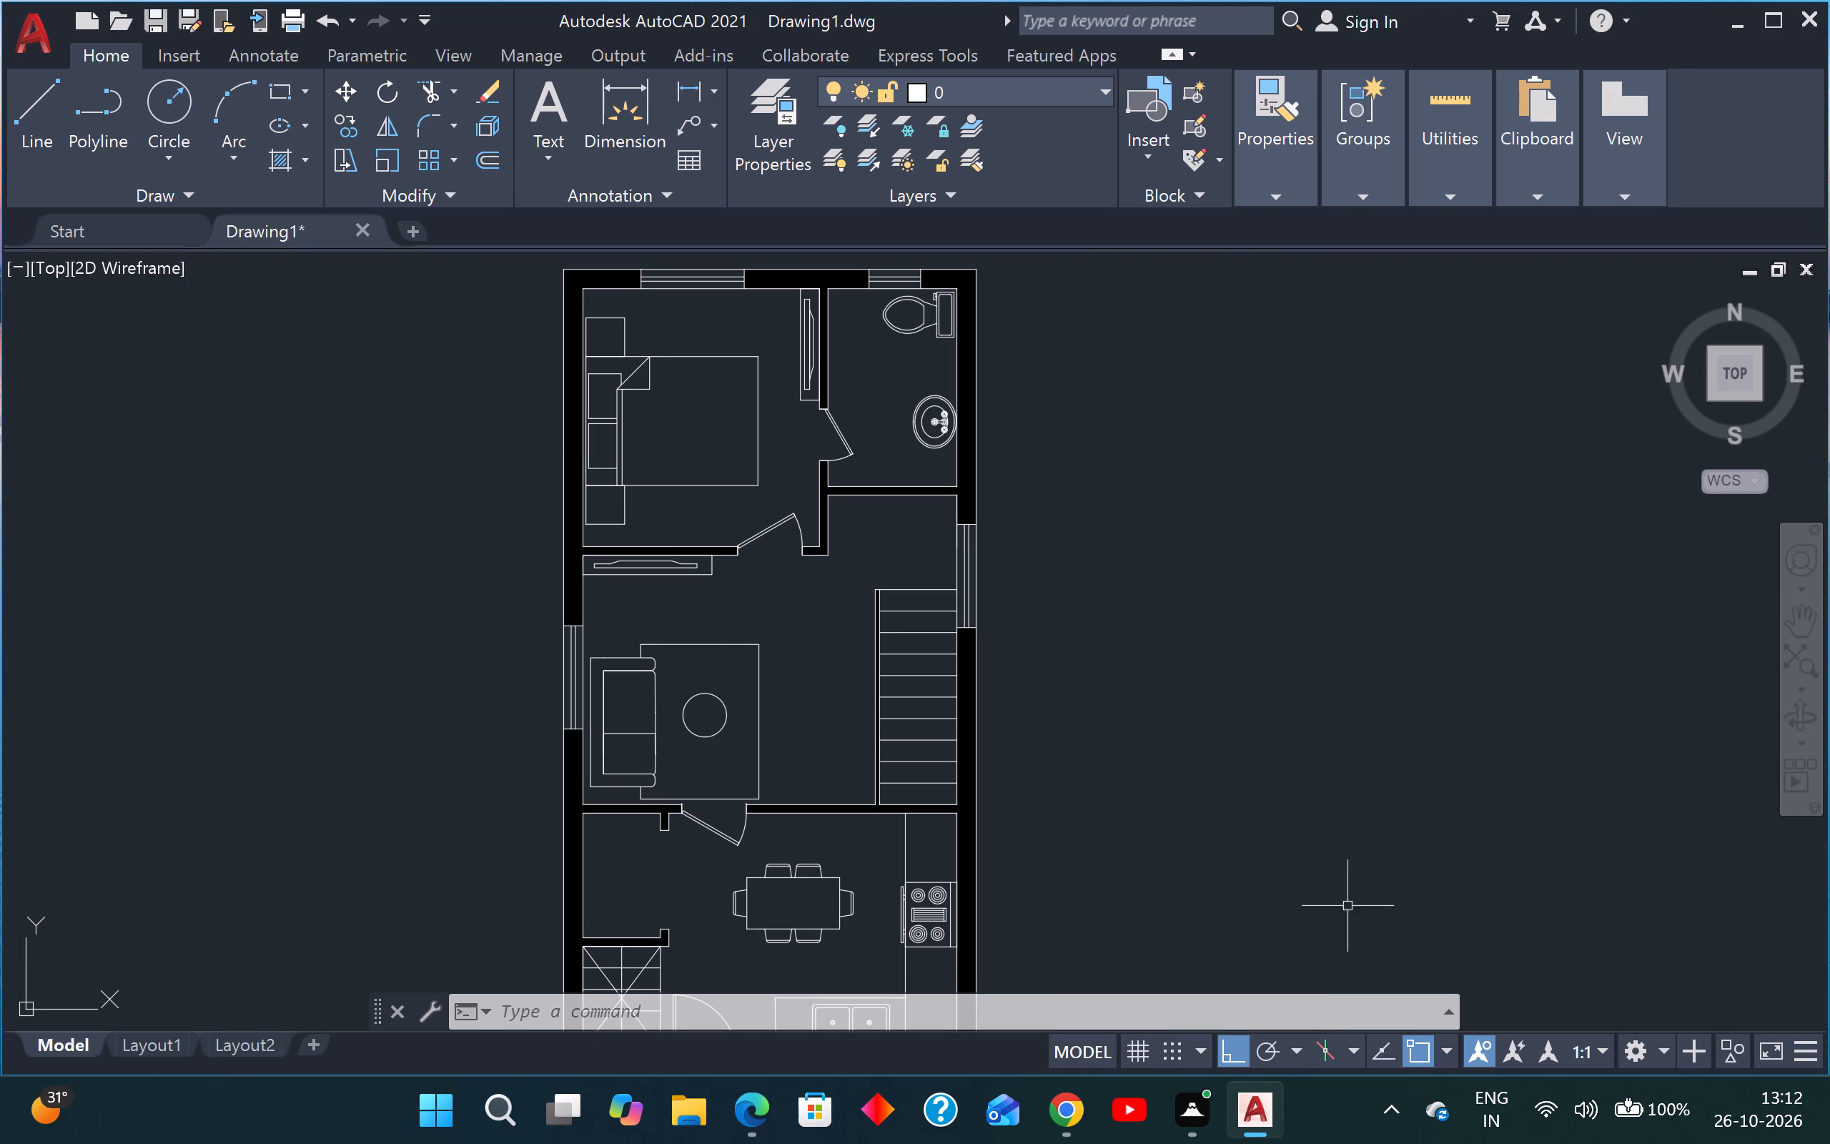
Save the drawing as Drawing20.dwg in the p files folder inside Documents.
{"action": "key", "text": "ctrl+s"}
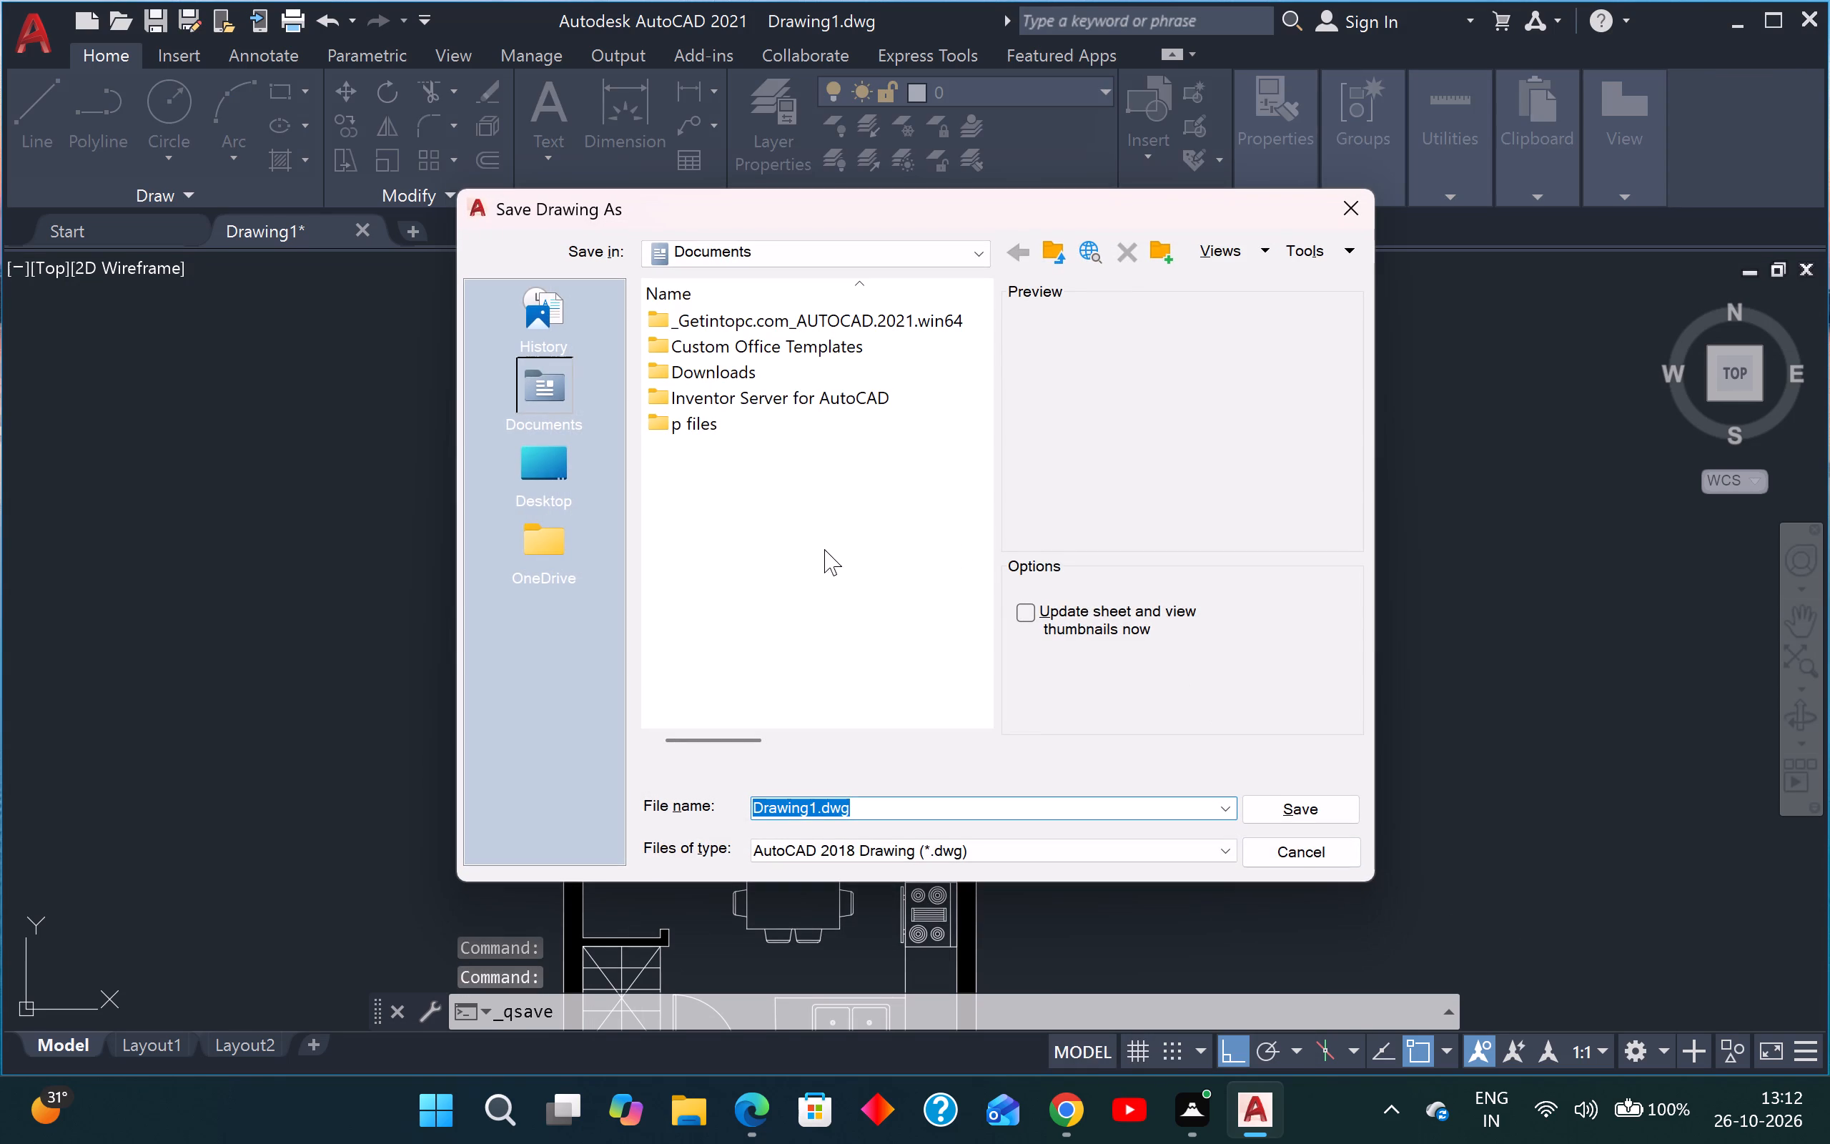
{"action": "double_click", "coordinate": [765, 419]}
{"action": "scroll", "coordinate": [771, 436], "scroll_direction": "down", "scroll_amount": 6}
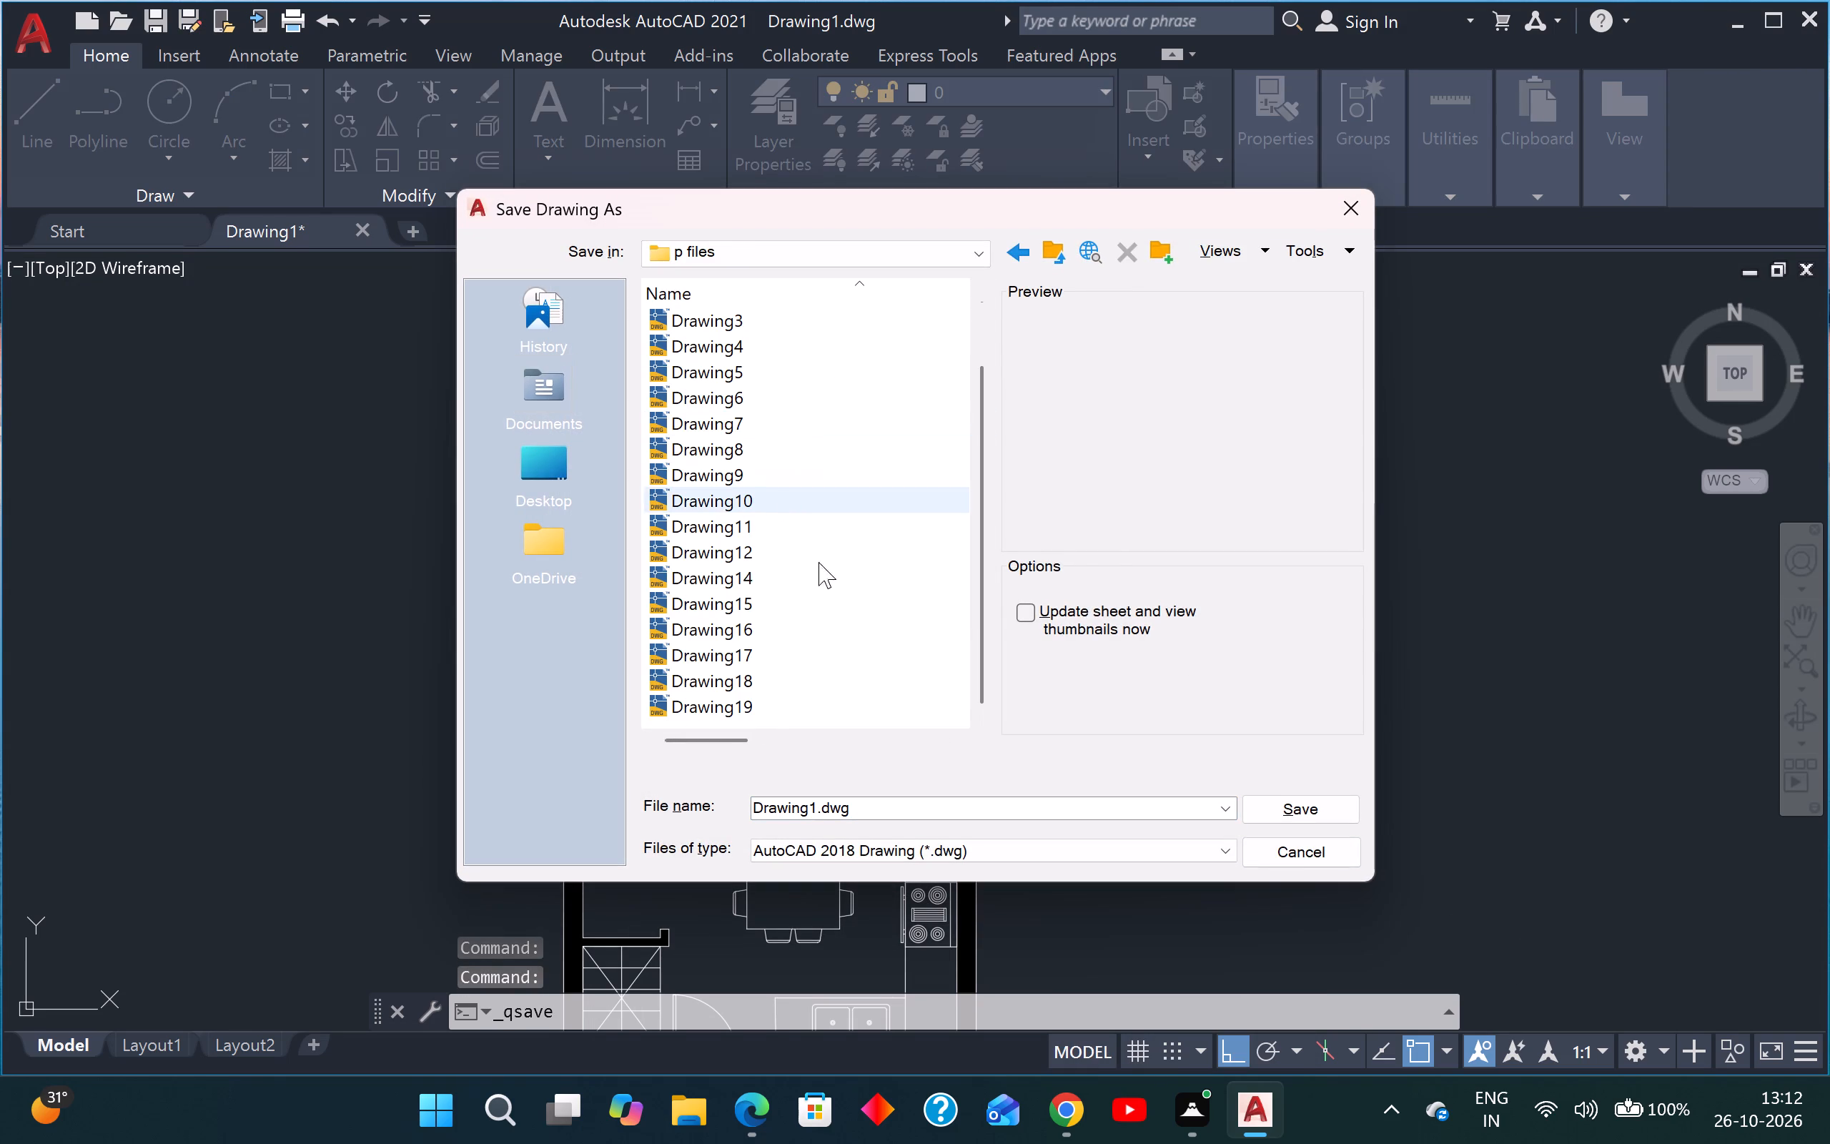
{"action": "left_click", "coordinate": [813, 808]}
{"action": "left_click", "coordinate": [816, 808]}
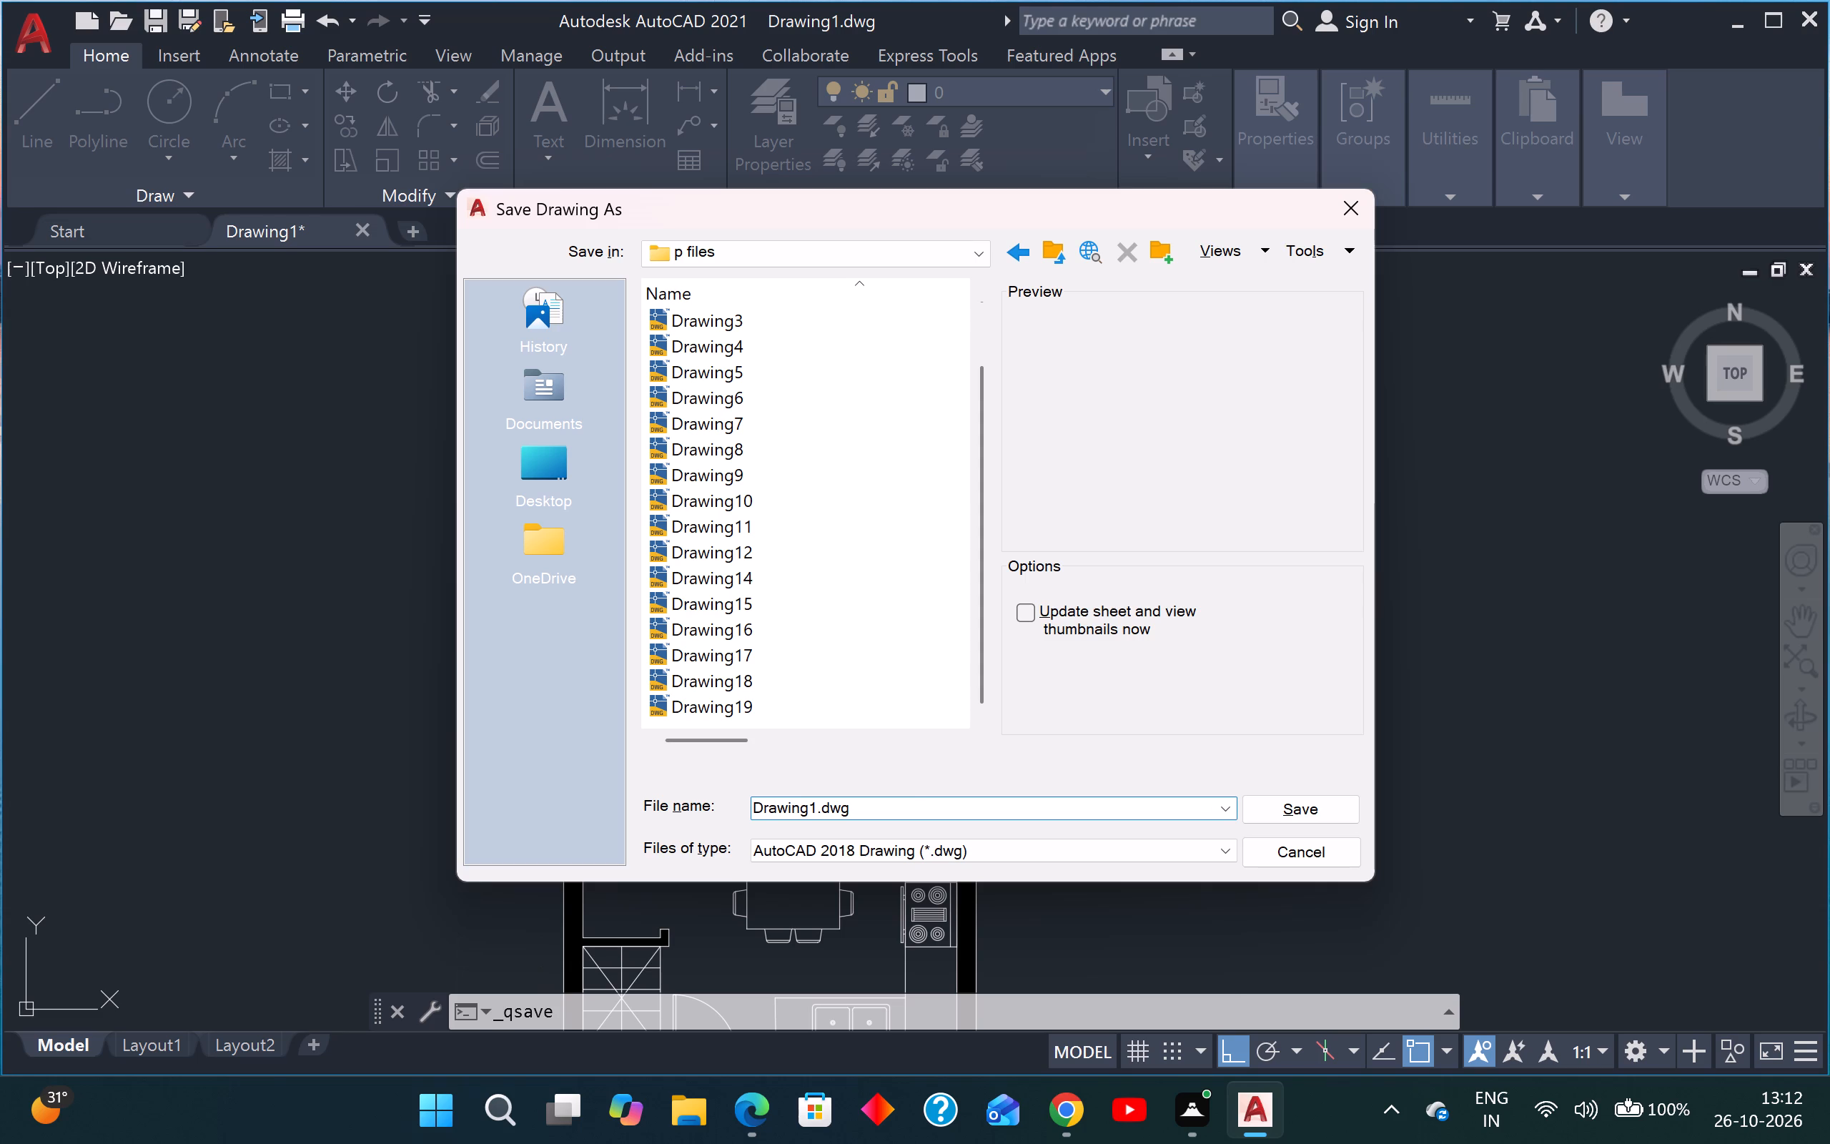
{"action": "key", "text": "BackSpace"}
{"action": "type", "text": "20"}
{"action": "left_click", "coordinate": [1271, 803]}
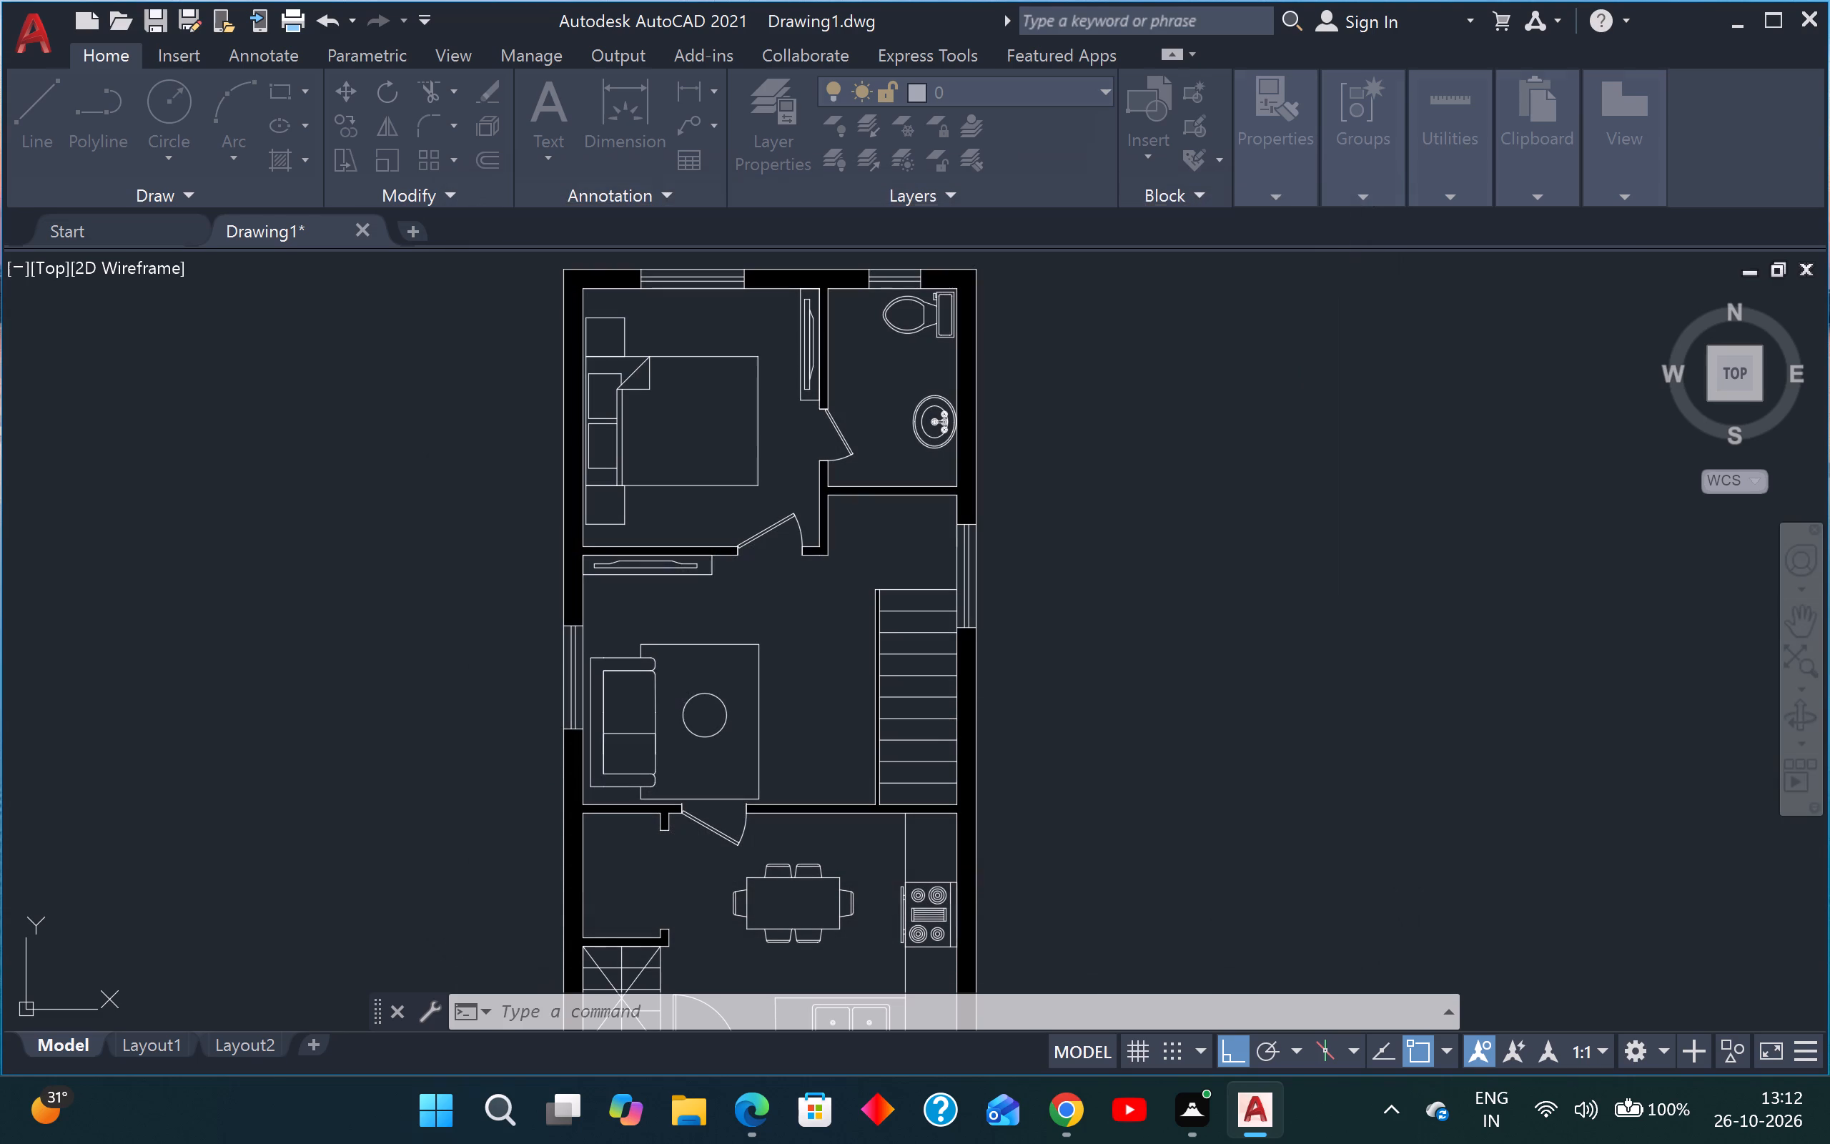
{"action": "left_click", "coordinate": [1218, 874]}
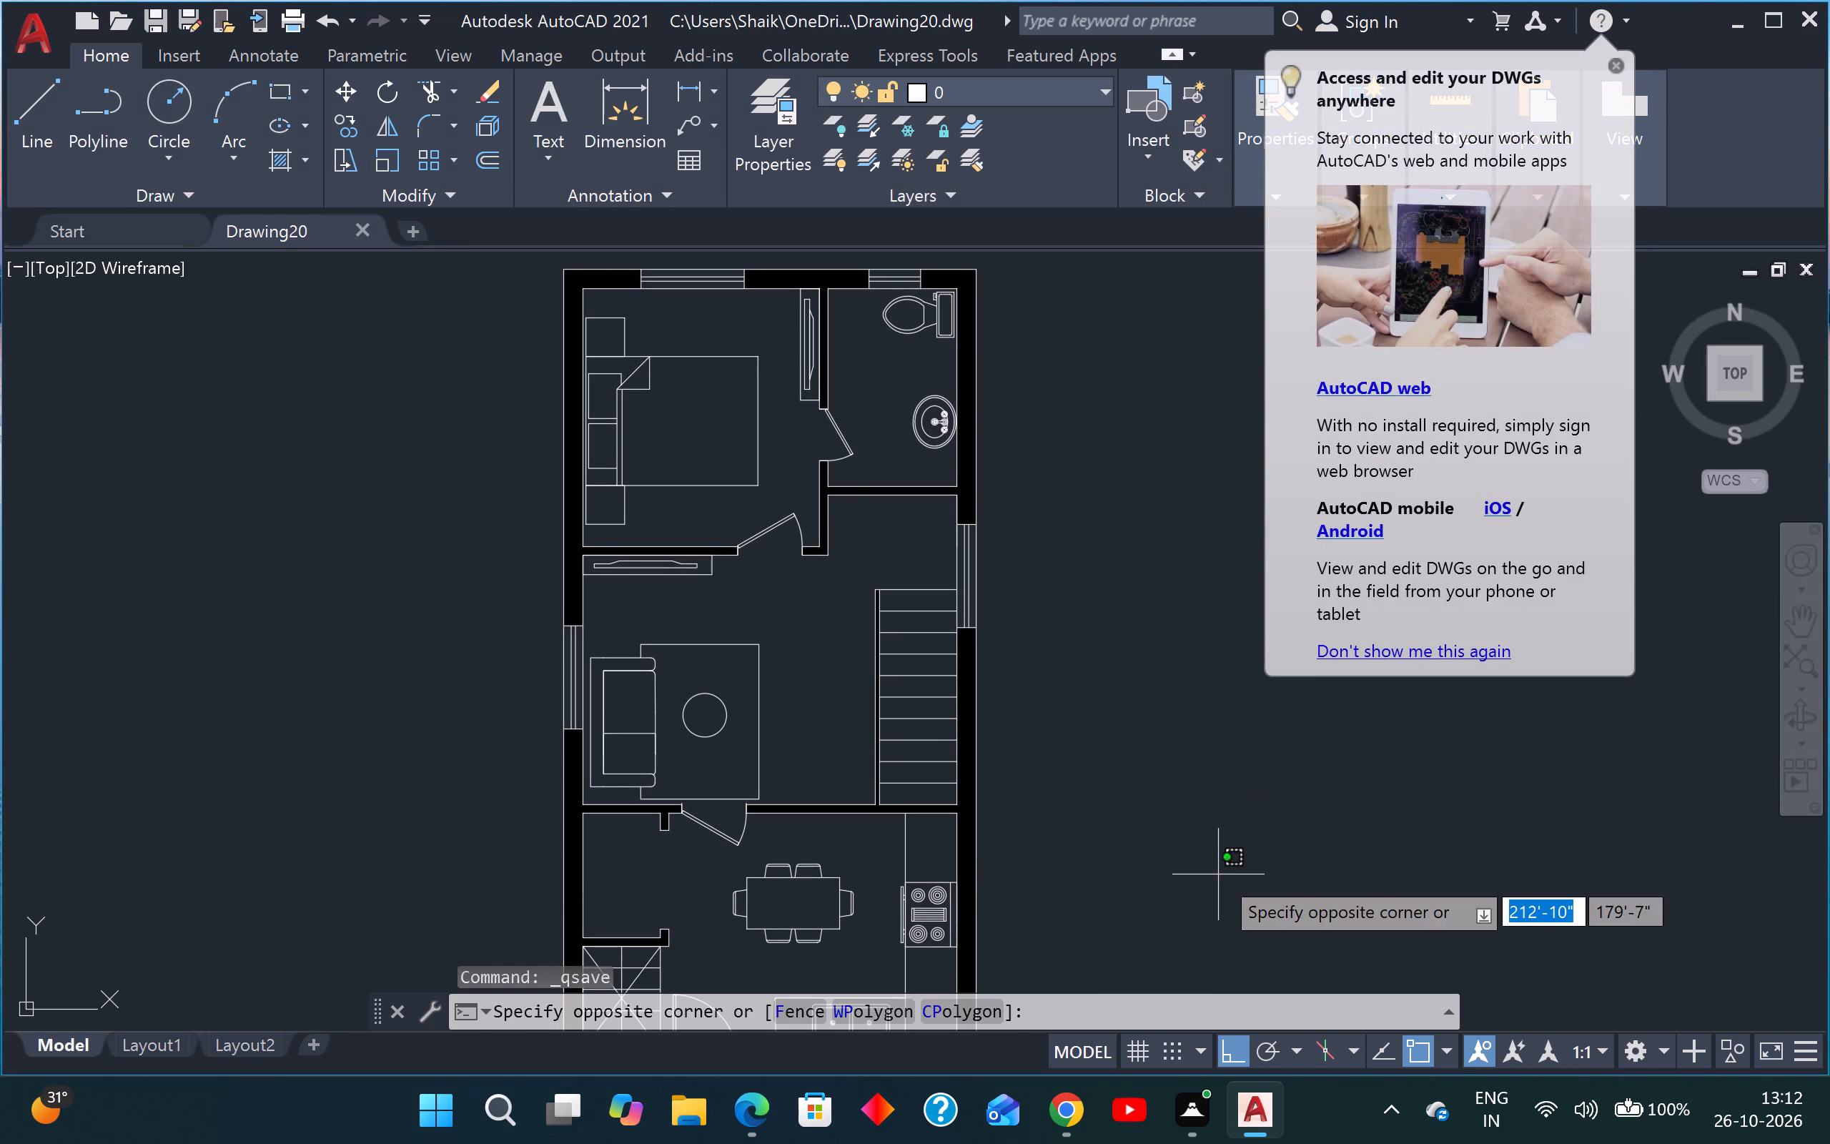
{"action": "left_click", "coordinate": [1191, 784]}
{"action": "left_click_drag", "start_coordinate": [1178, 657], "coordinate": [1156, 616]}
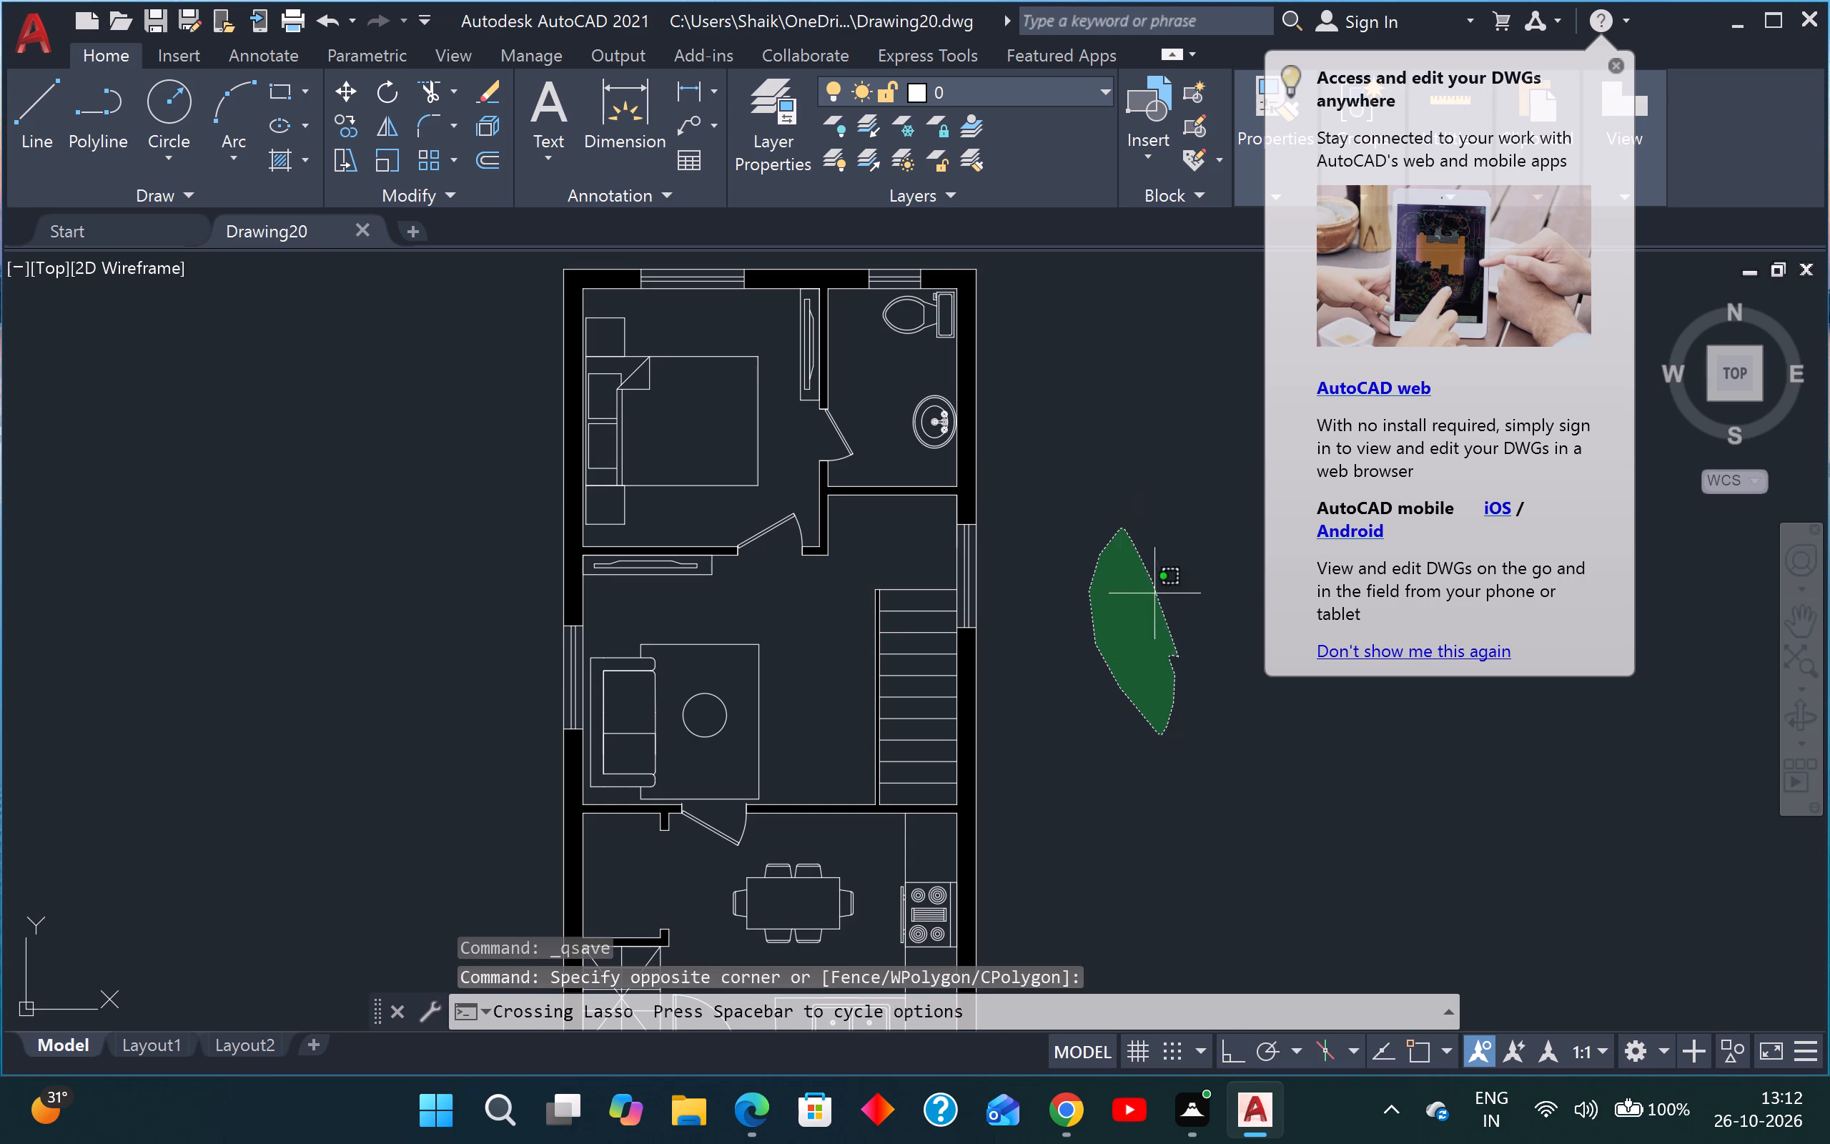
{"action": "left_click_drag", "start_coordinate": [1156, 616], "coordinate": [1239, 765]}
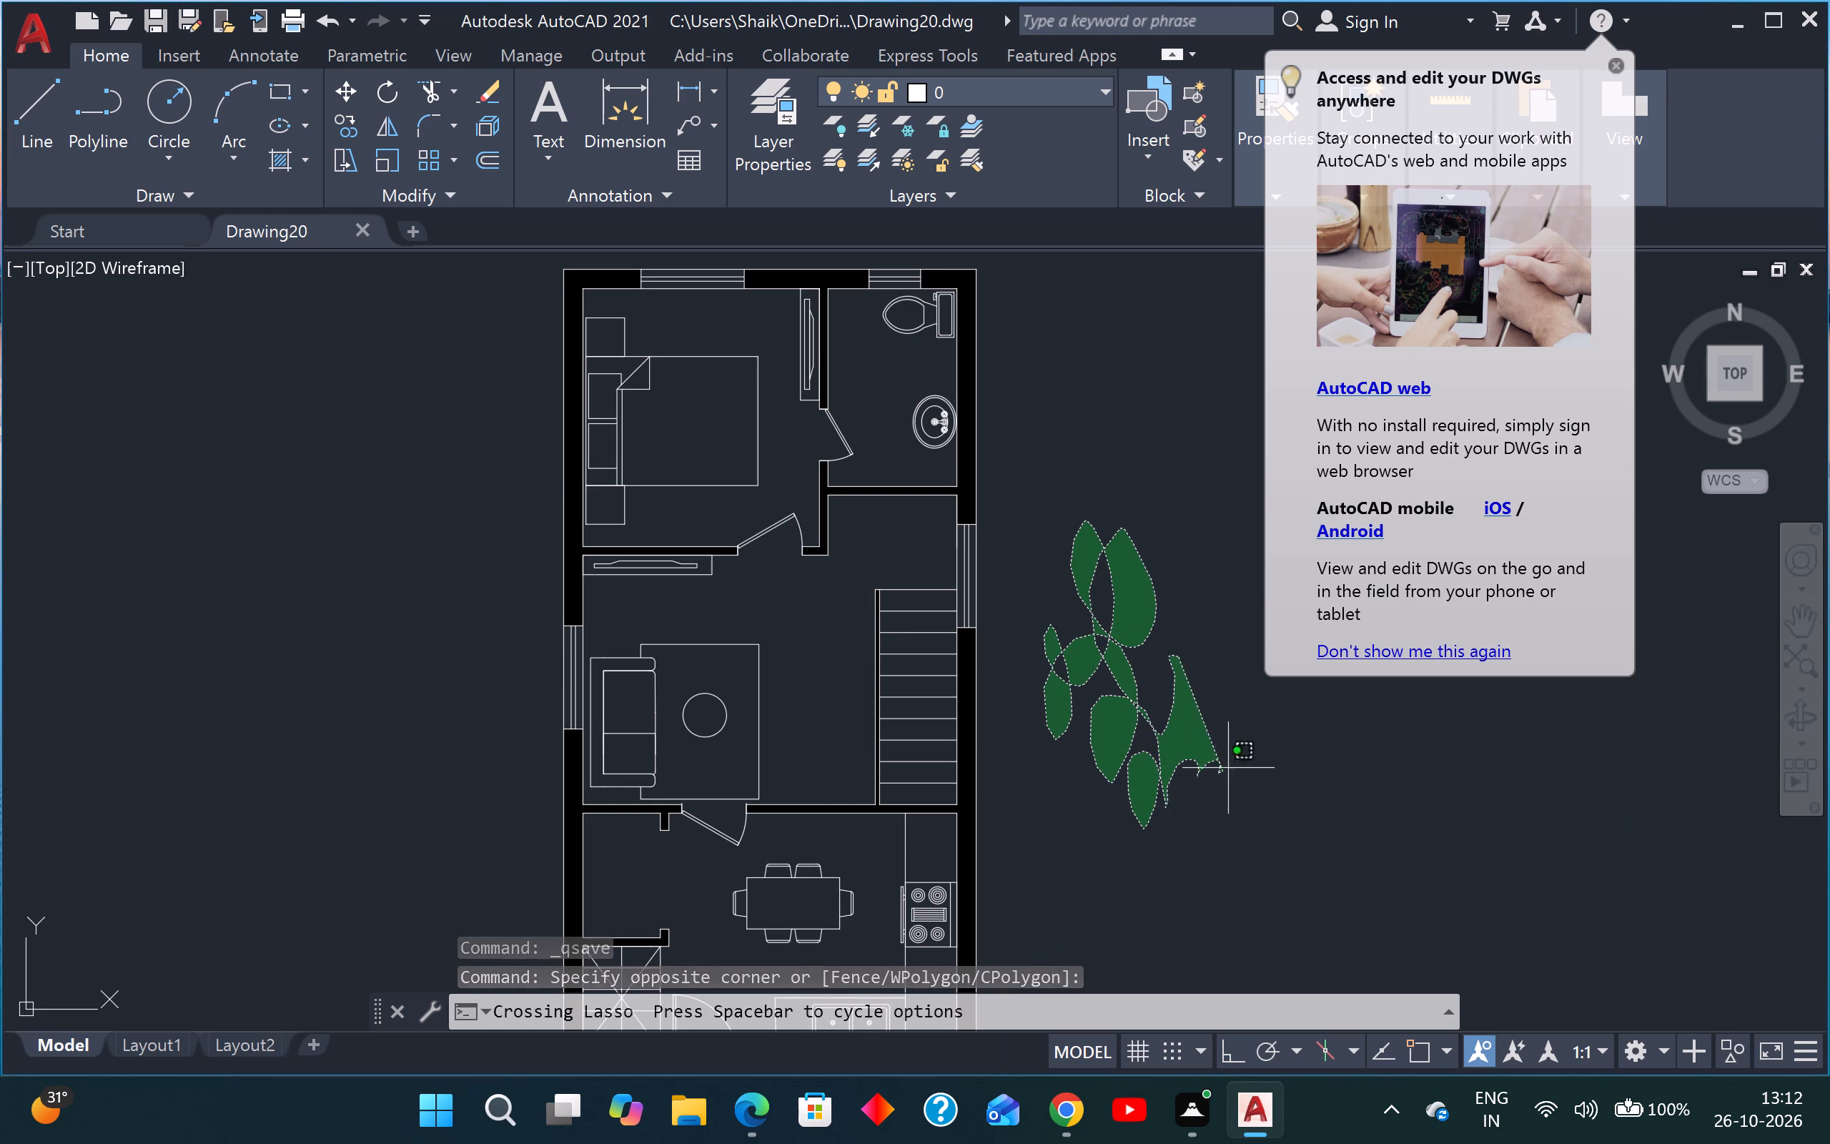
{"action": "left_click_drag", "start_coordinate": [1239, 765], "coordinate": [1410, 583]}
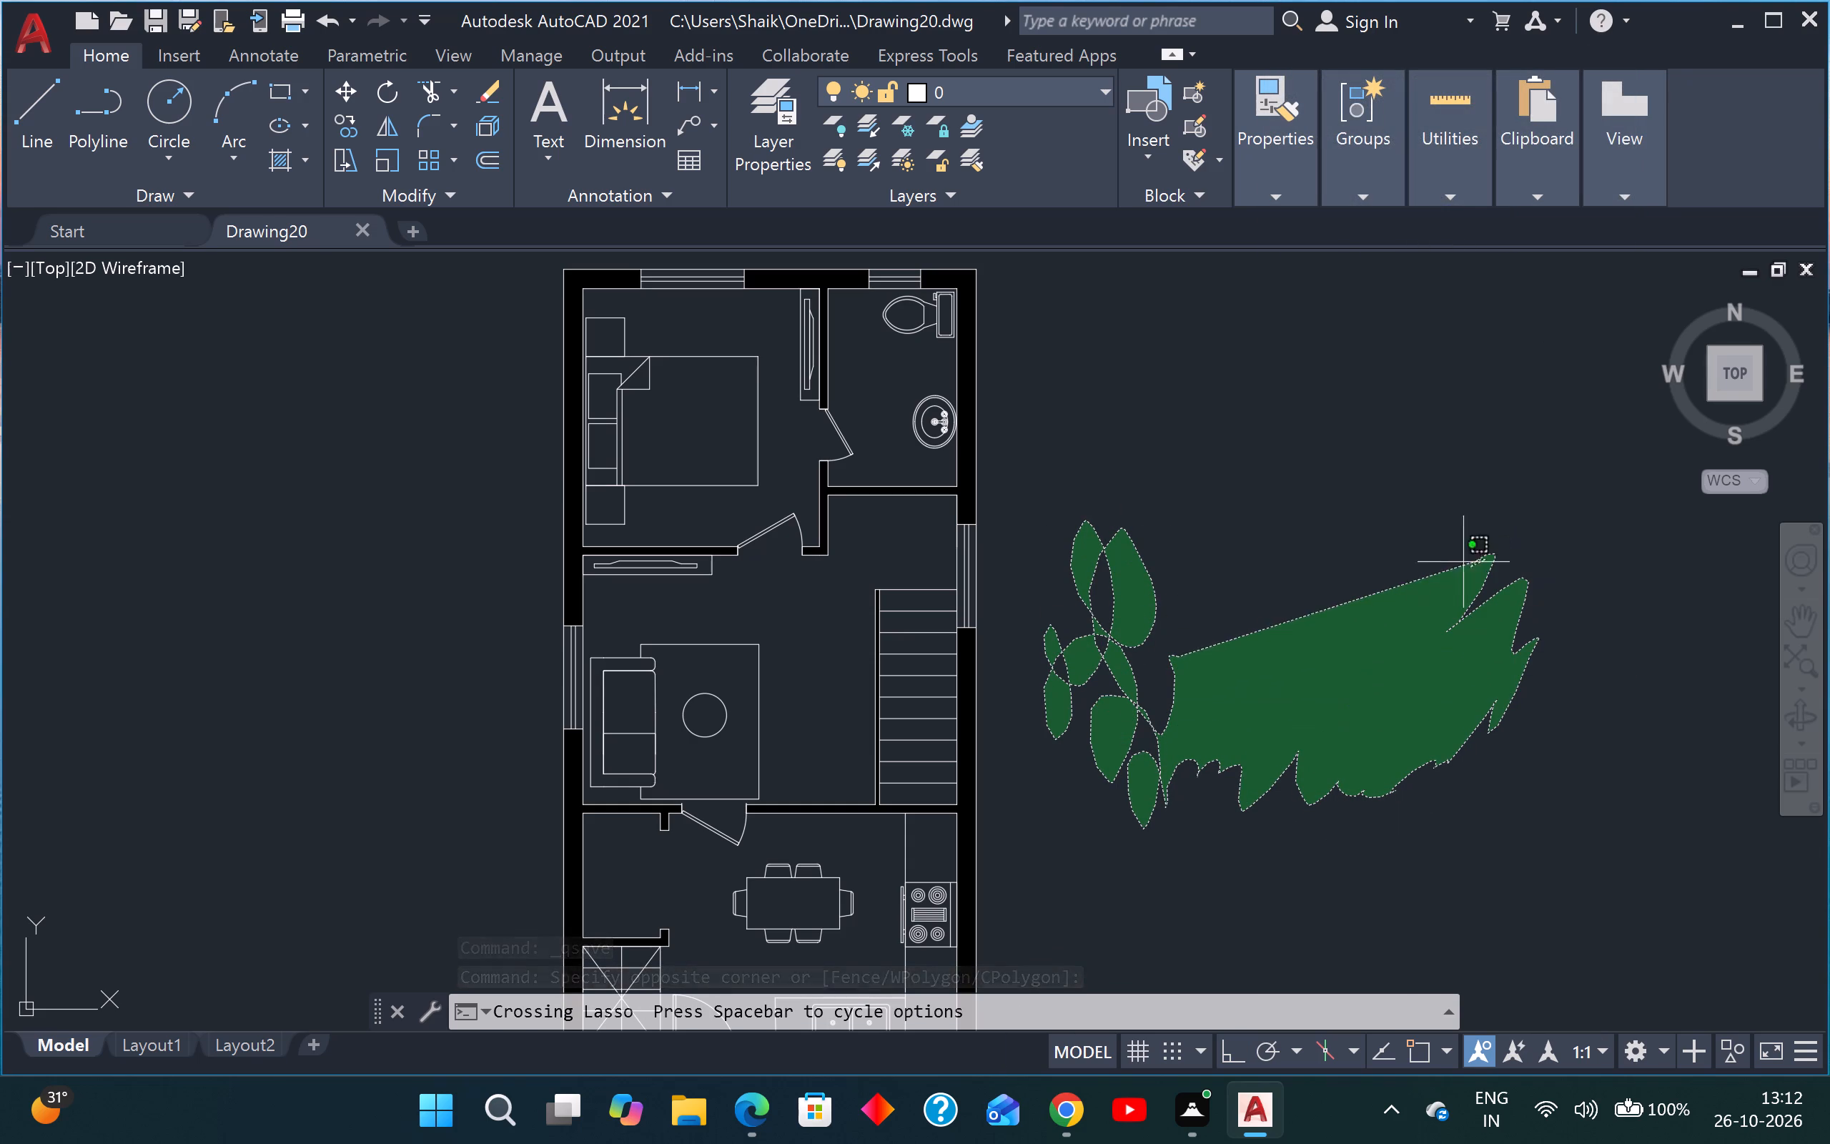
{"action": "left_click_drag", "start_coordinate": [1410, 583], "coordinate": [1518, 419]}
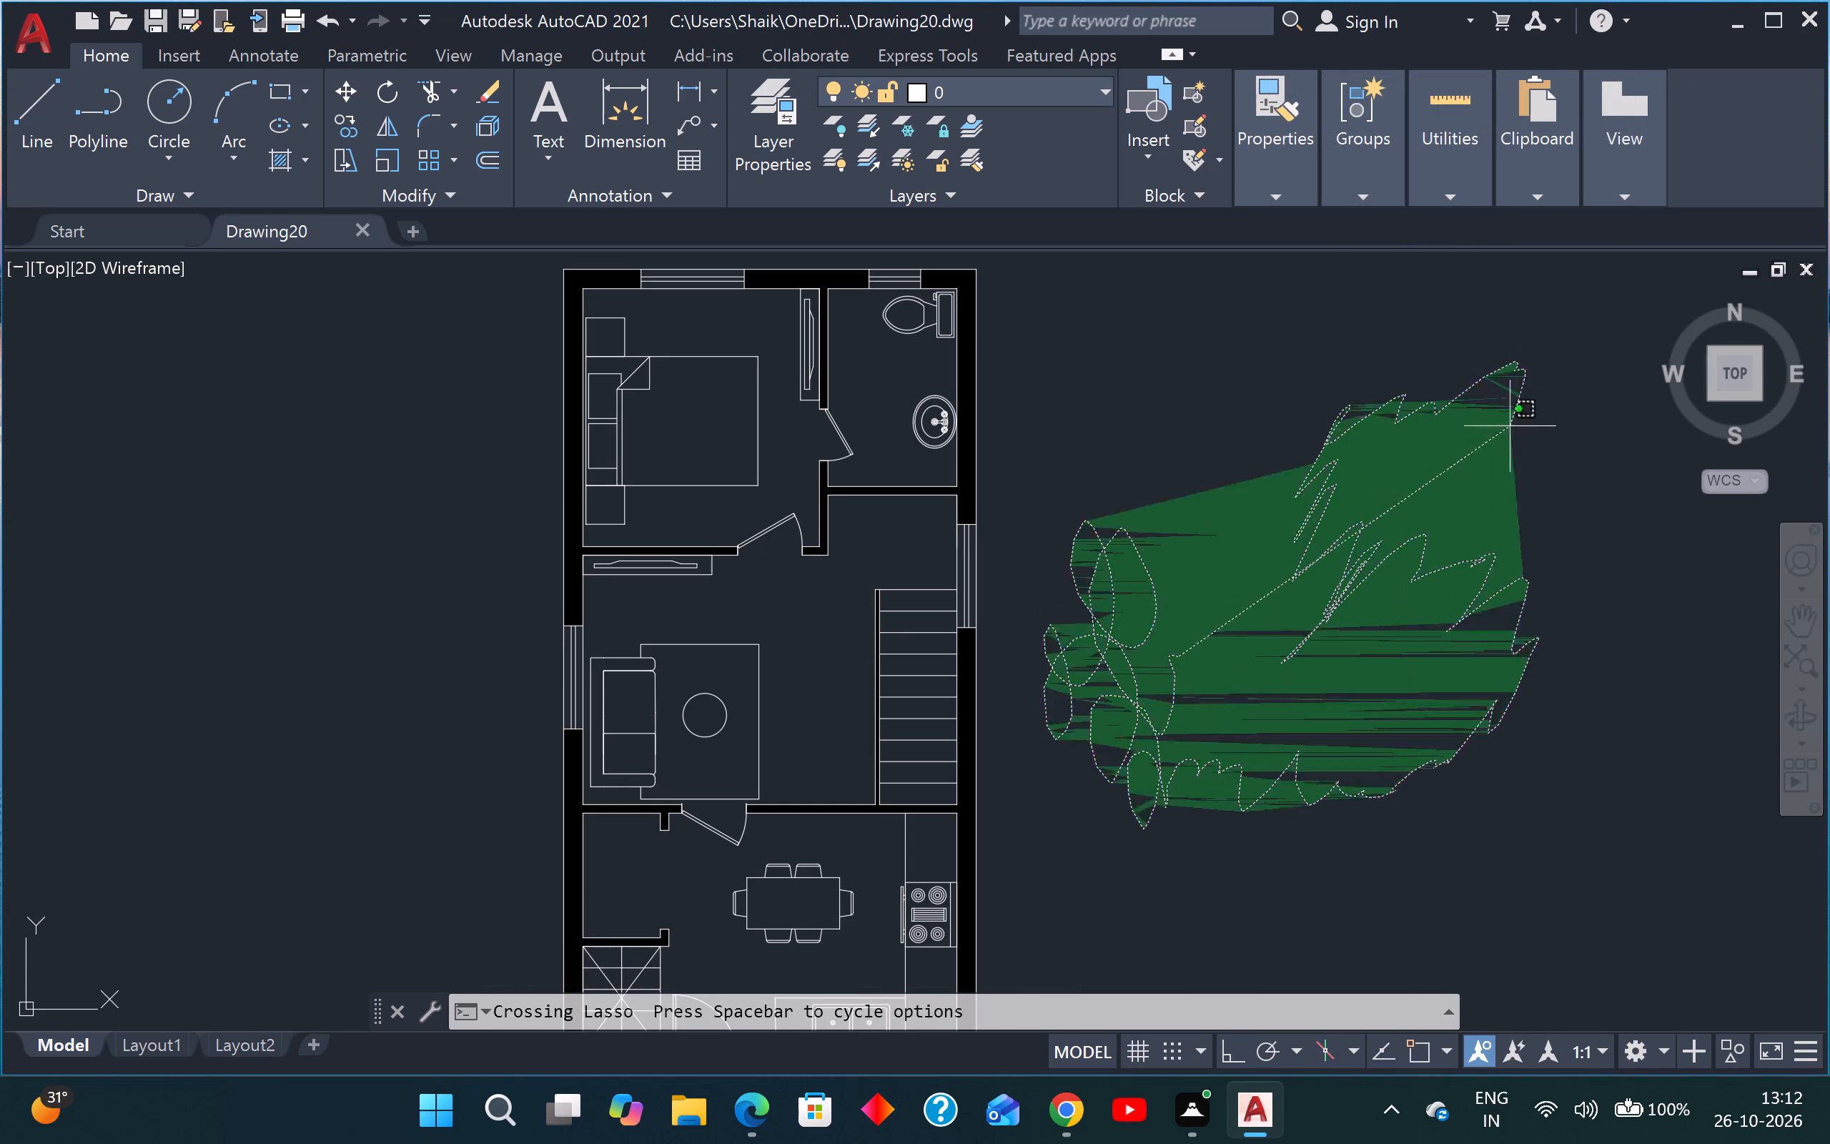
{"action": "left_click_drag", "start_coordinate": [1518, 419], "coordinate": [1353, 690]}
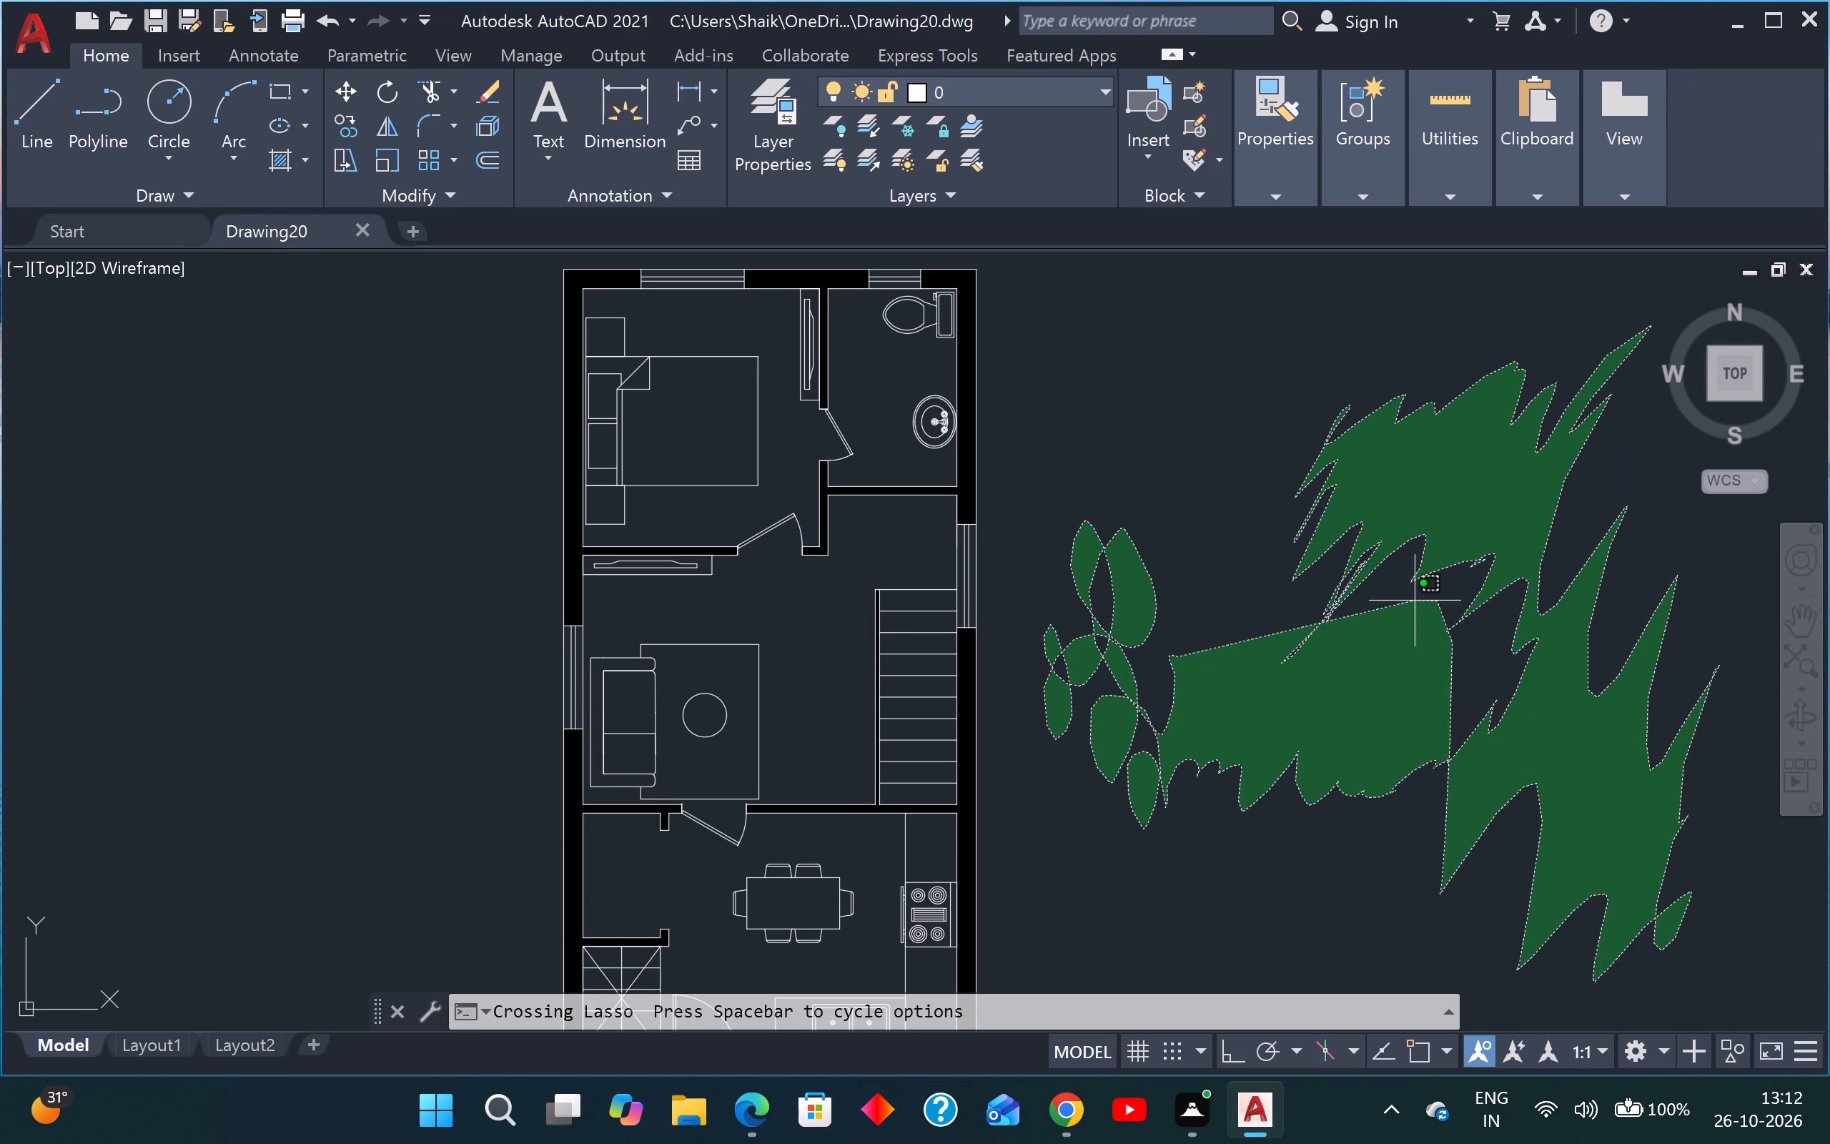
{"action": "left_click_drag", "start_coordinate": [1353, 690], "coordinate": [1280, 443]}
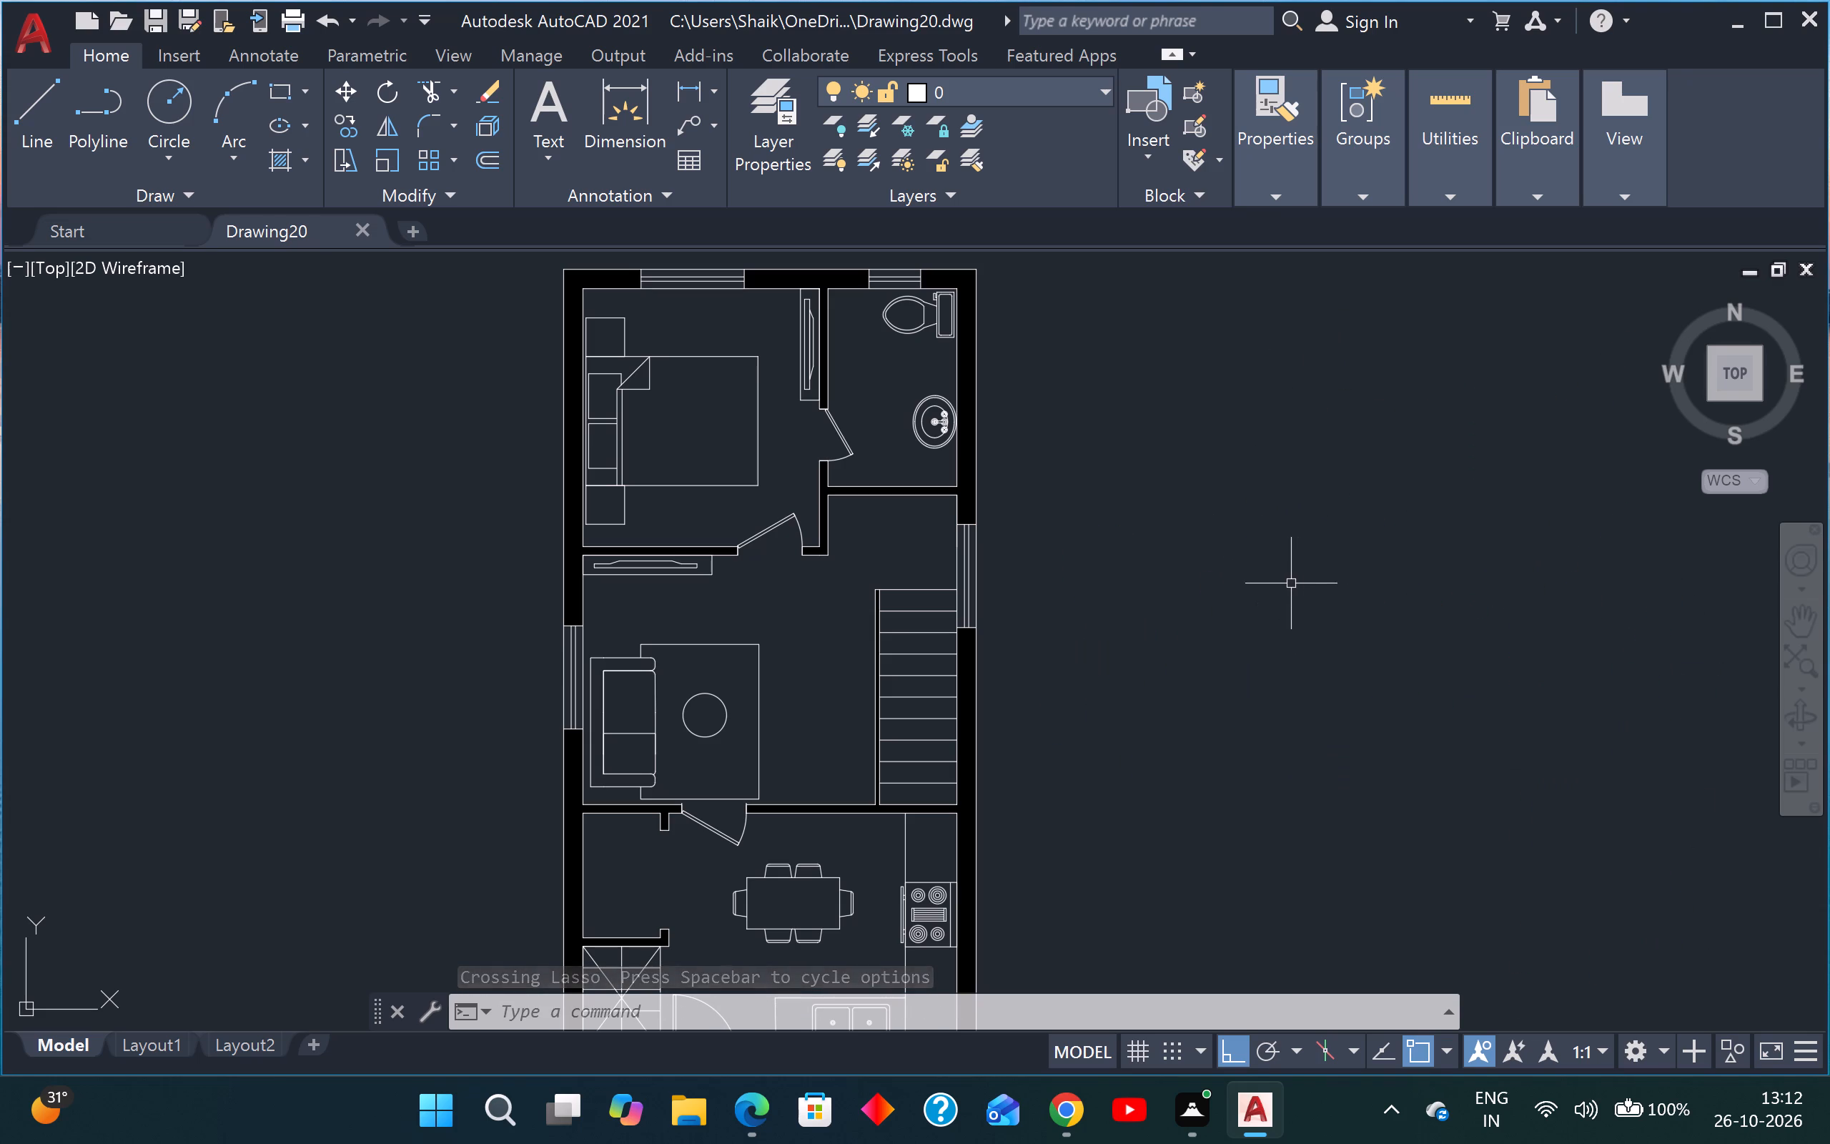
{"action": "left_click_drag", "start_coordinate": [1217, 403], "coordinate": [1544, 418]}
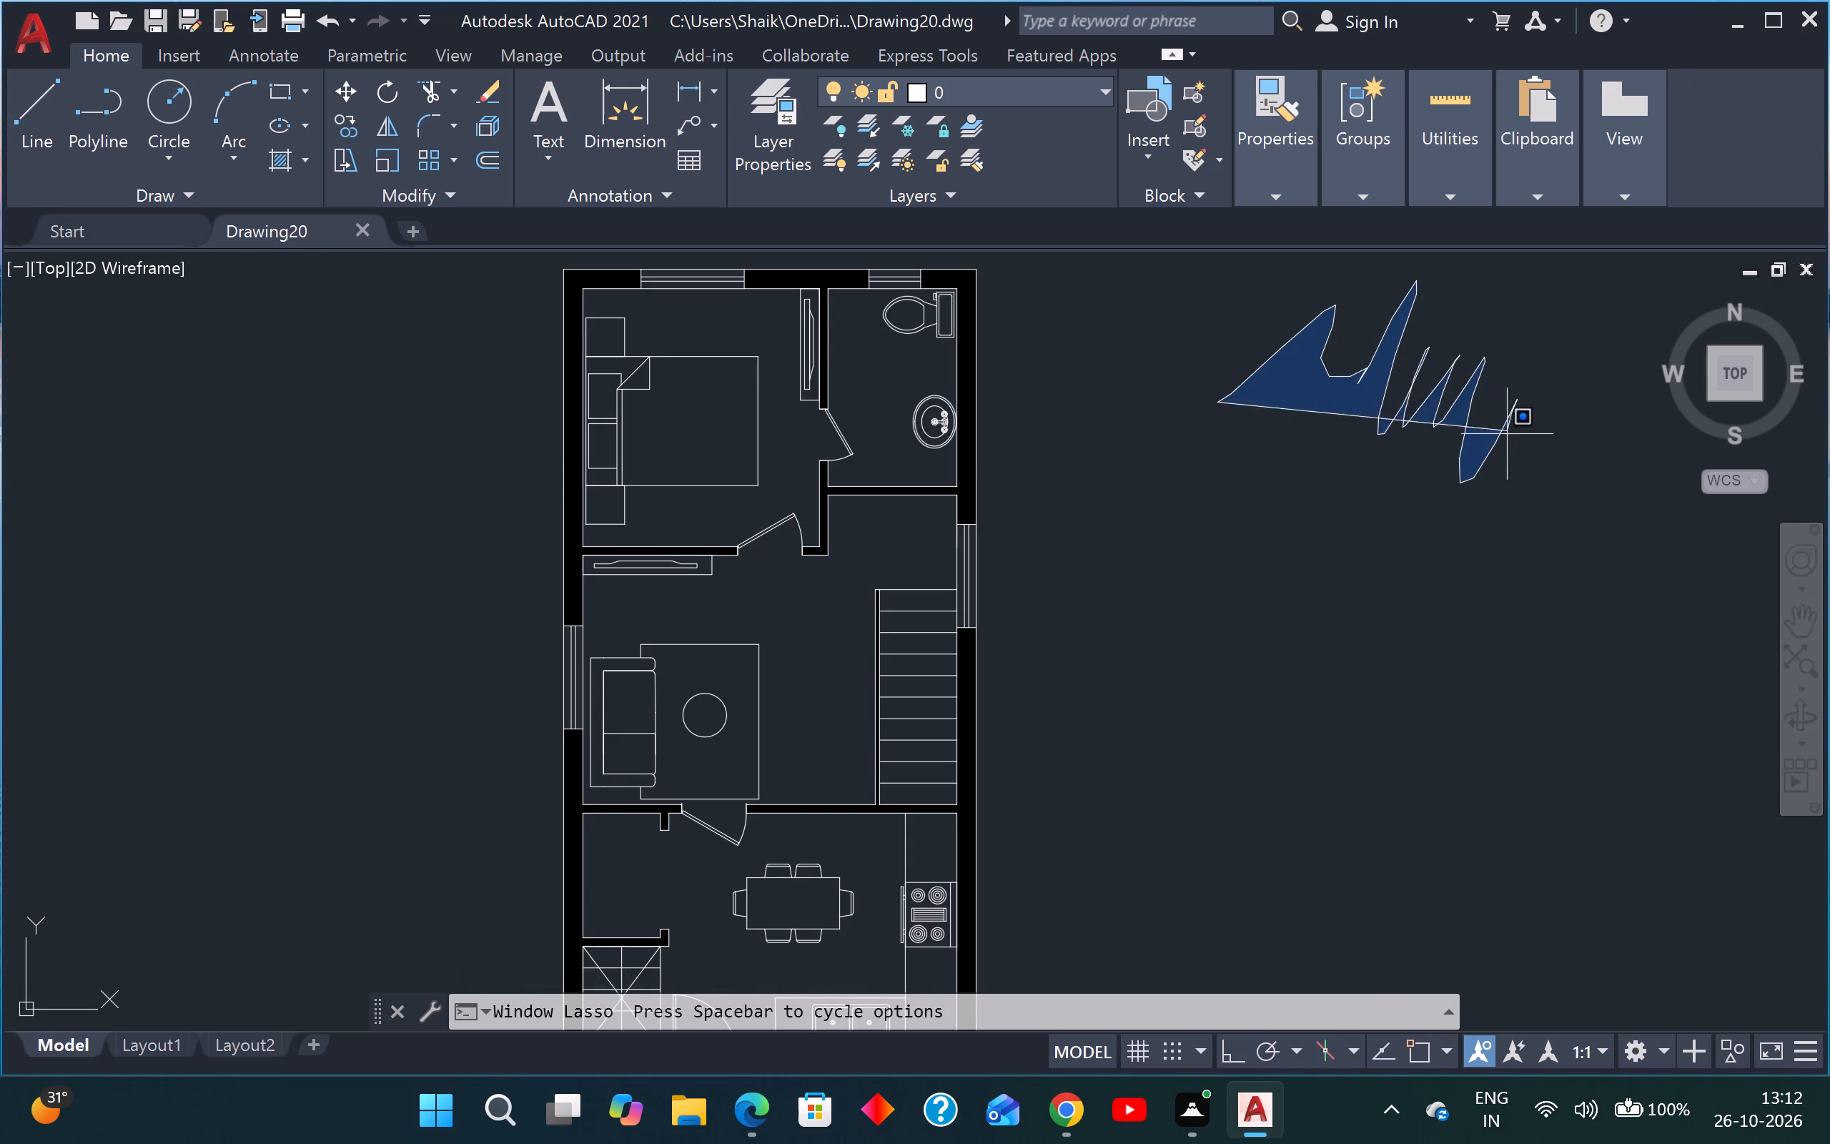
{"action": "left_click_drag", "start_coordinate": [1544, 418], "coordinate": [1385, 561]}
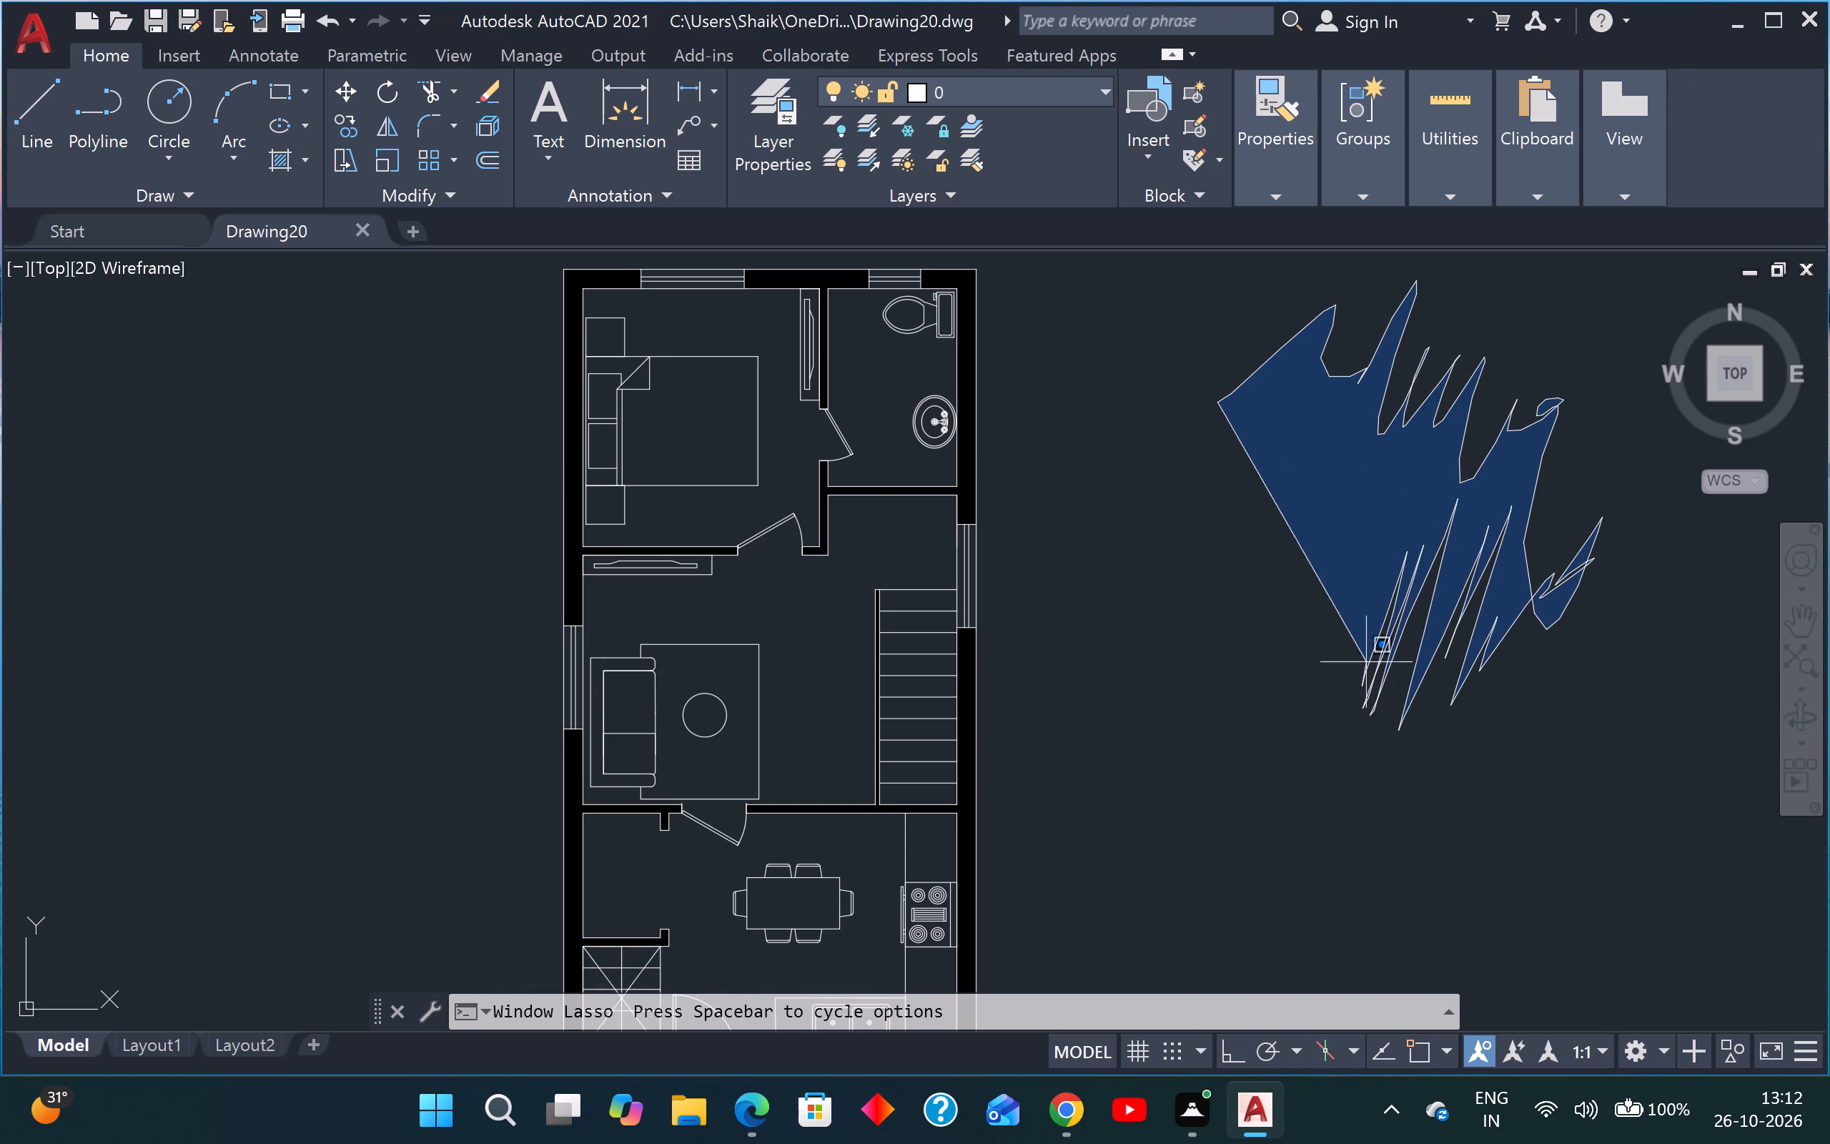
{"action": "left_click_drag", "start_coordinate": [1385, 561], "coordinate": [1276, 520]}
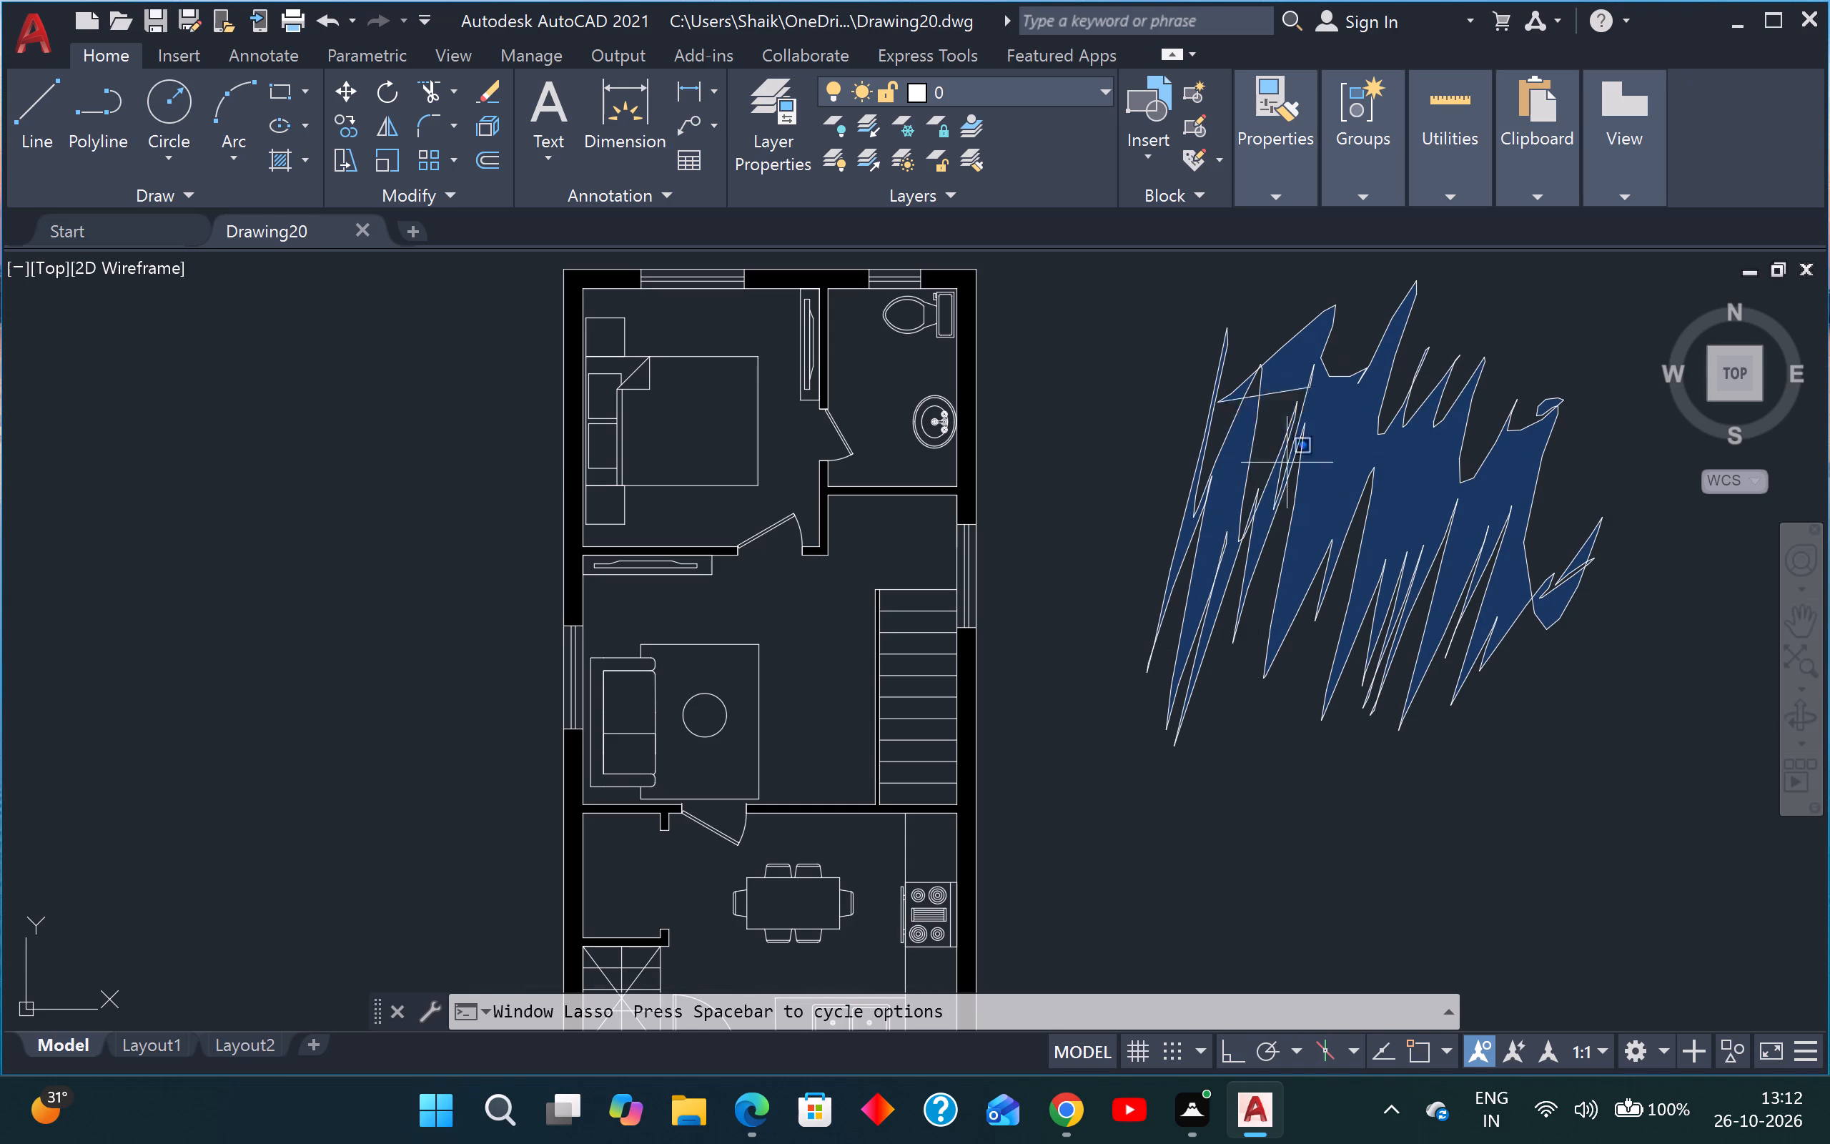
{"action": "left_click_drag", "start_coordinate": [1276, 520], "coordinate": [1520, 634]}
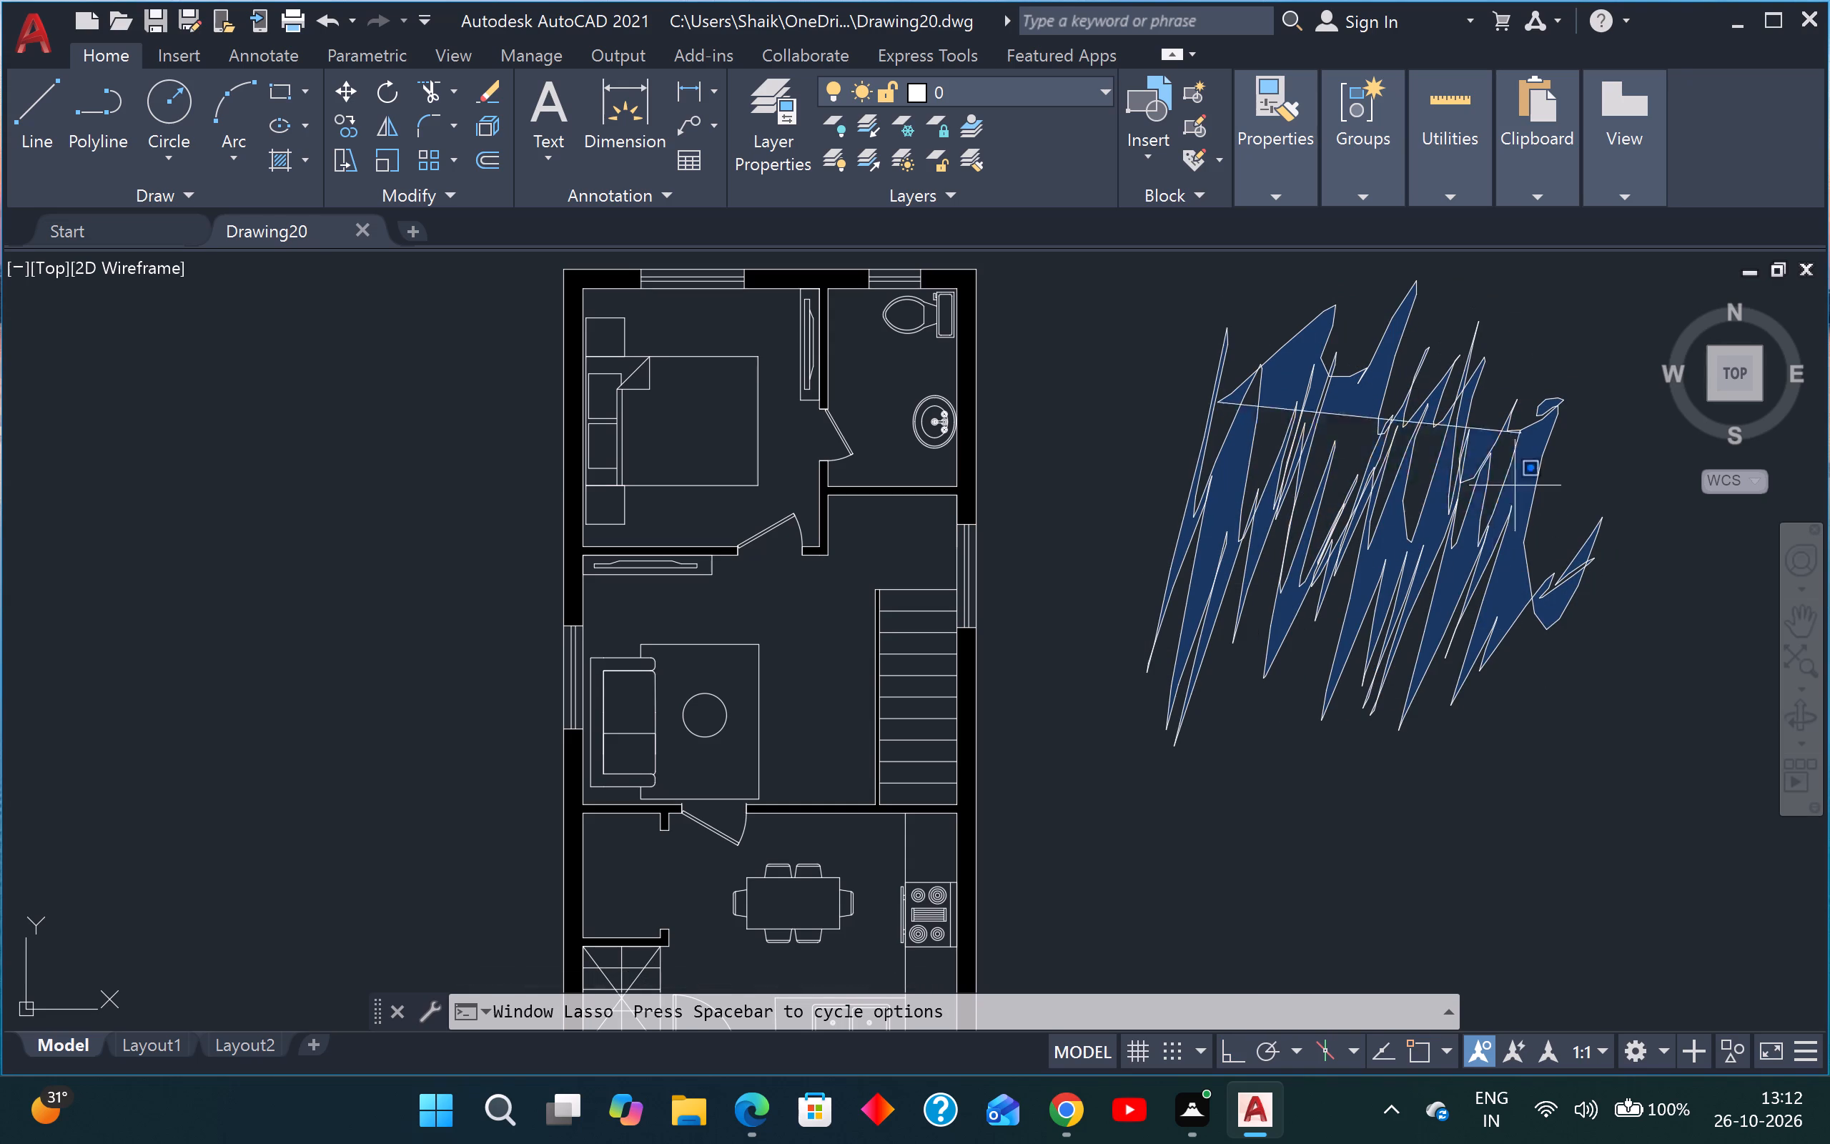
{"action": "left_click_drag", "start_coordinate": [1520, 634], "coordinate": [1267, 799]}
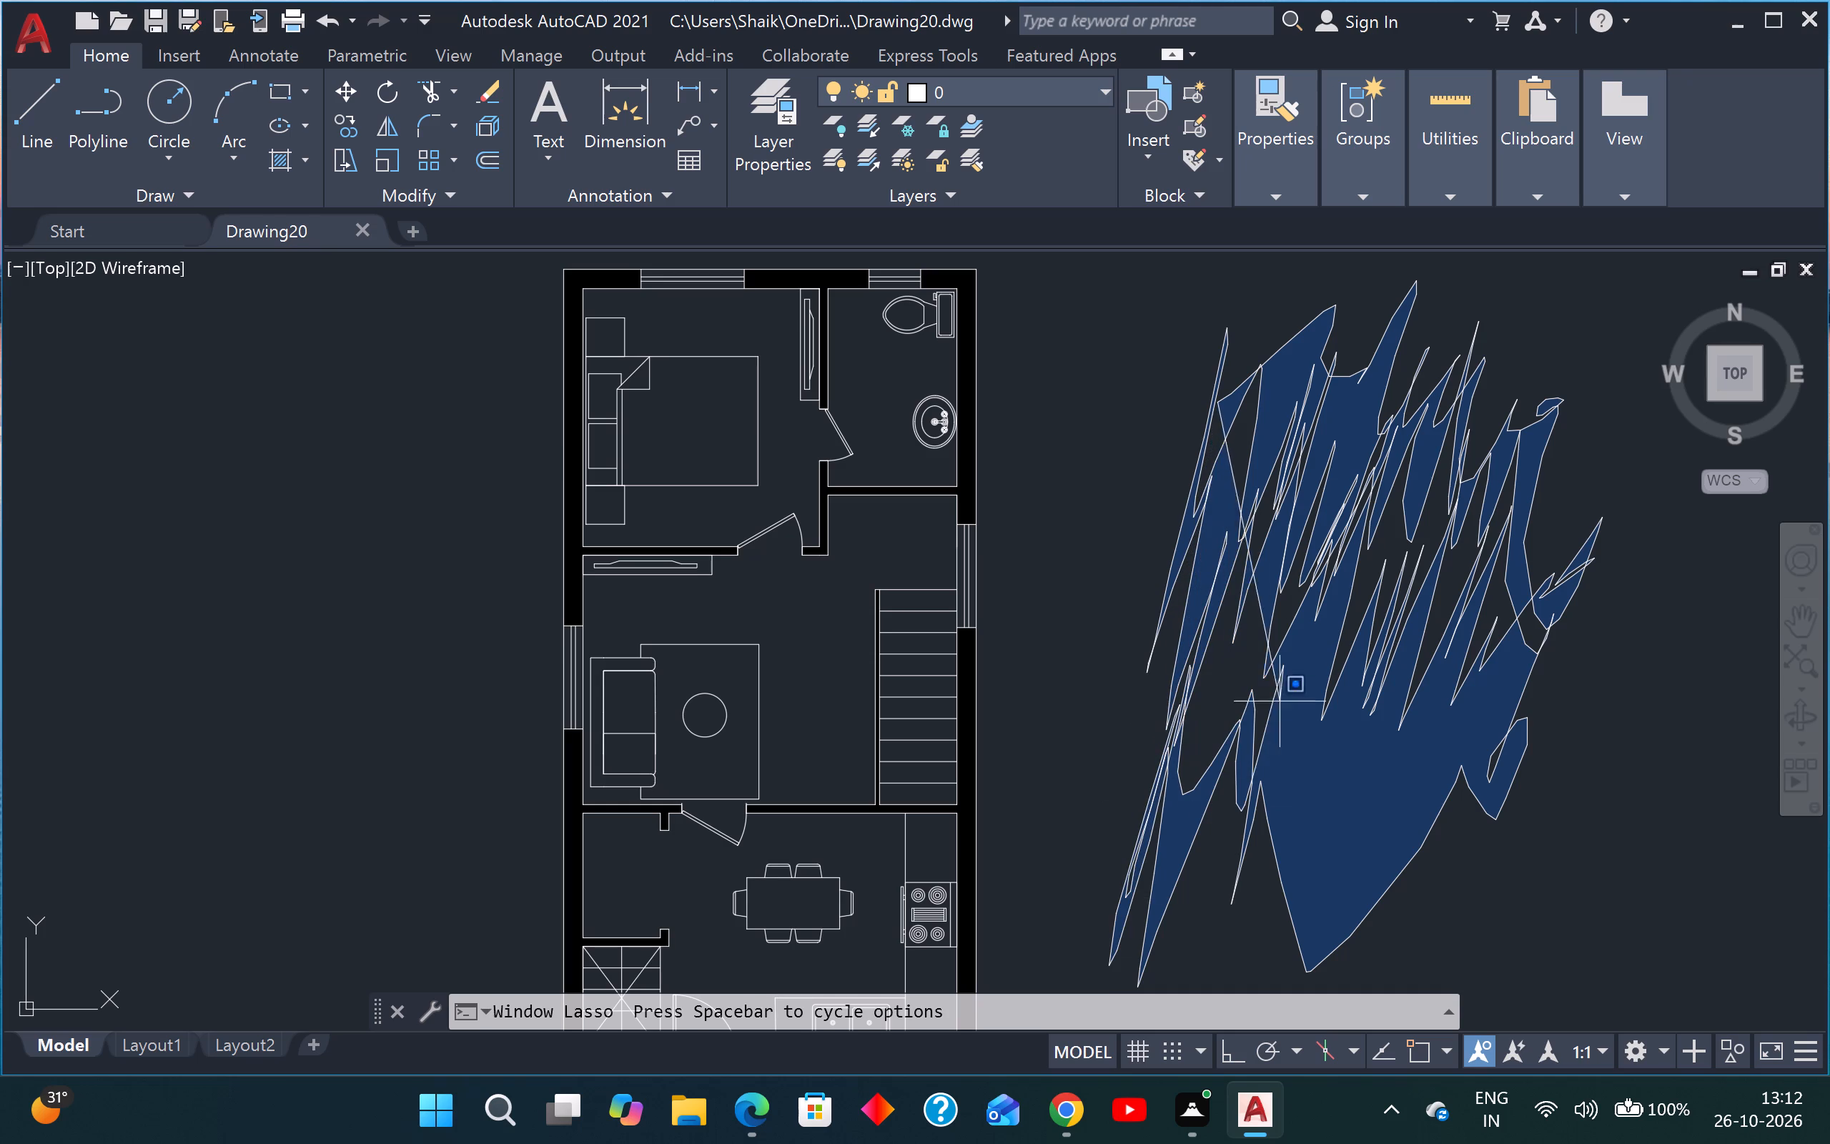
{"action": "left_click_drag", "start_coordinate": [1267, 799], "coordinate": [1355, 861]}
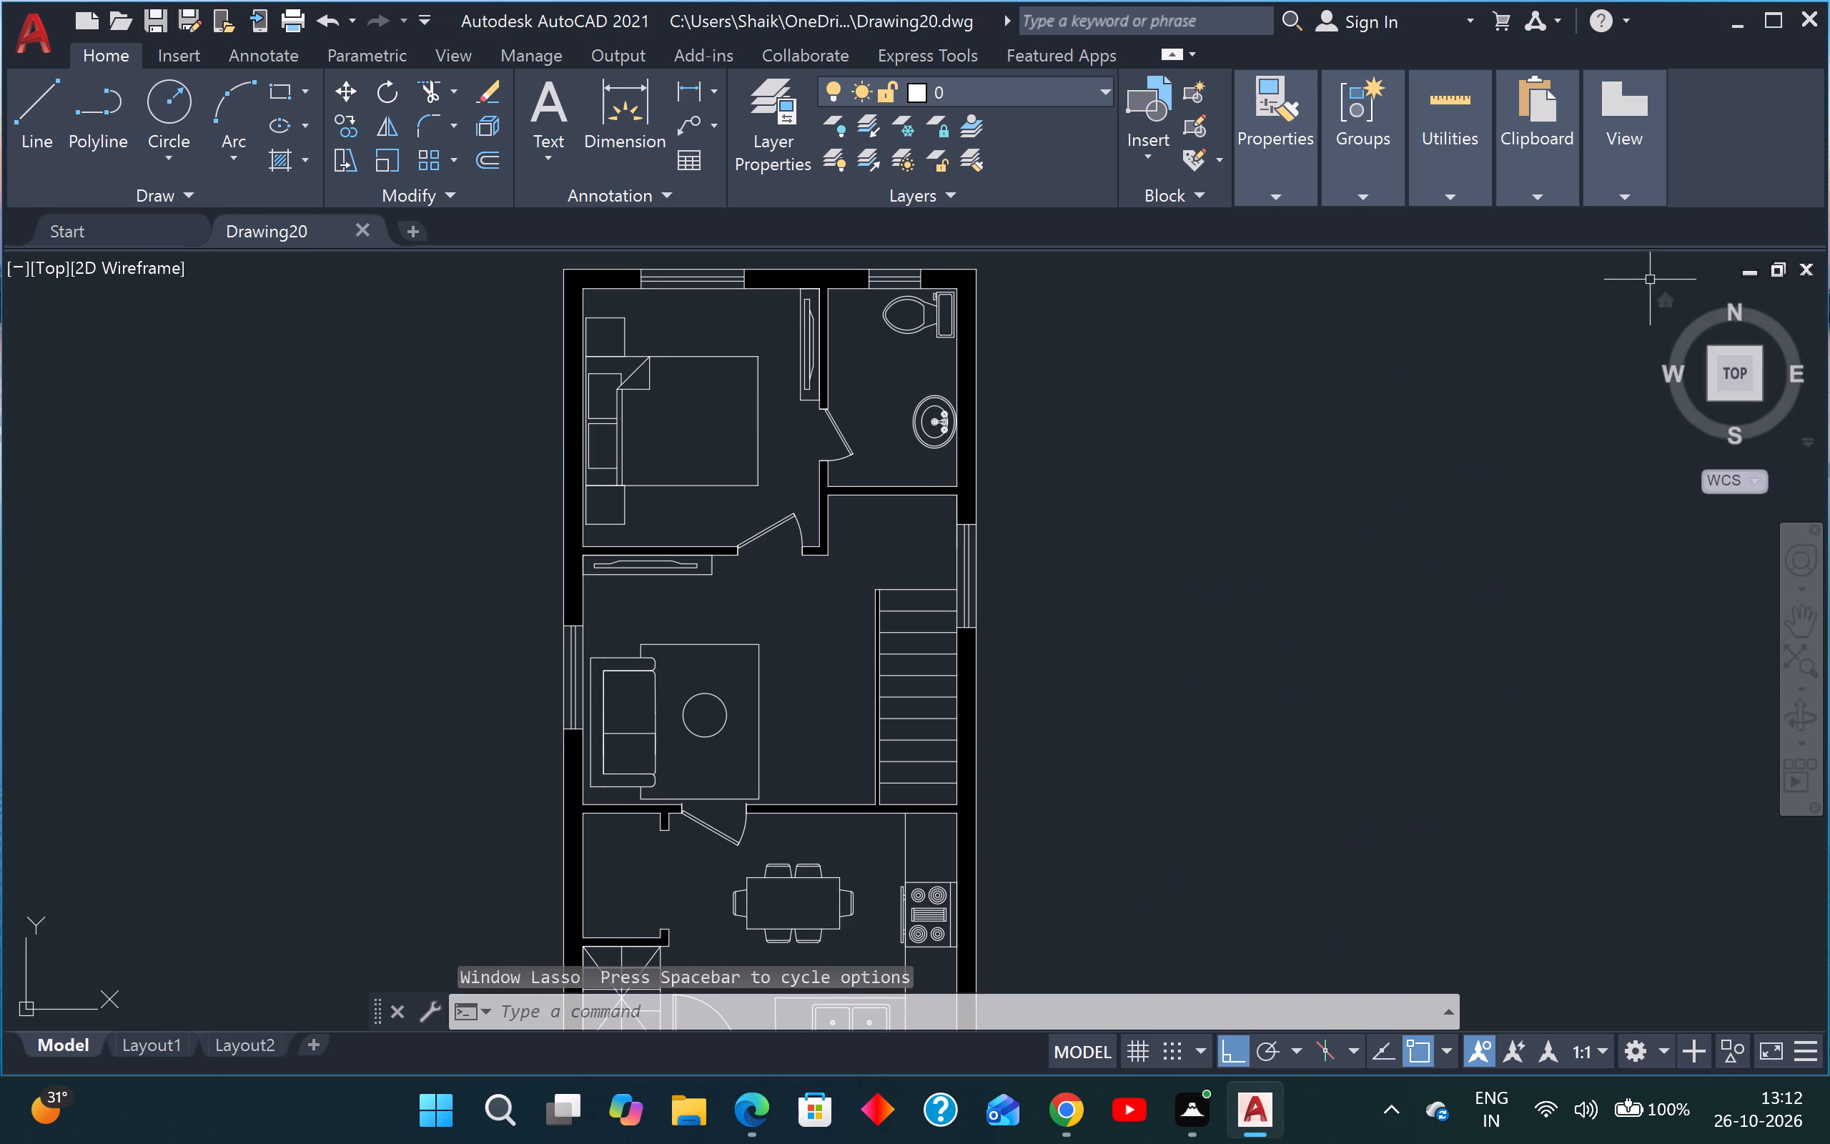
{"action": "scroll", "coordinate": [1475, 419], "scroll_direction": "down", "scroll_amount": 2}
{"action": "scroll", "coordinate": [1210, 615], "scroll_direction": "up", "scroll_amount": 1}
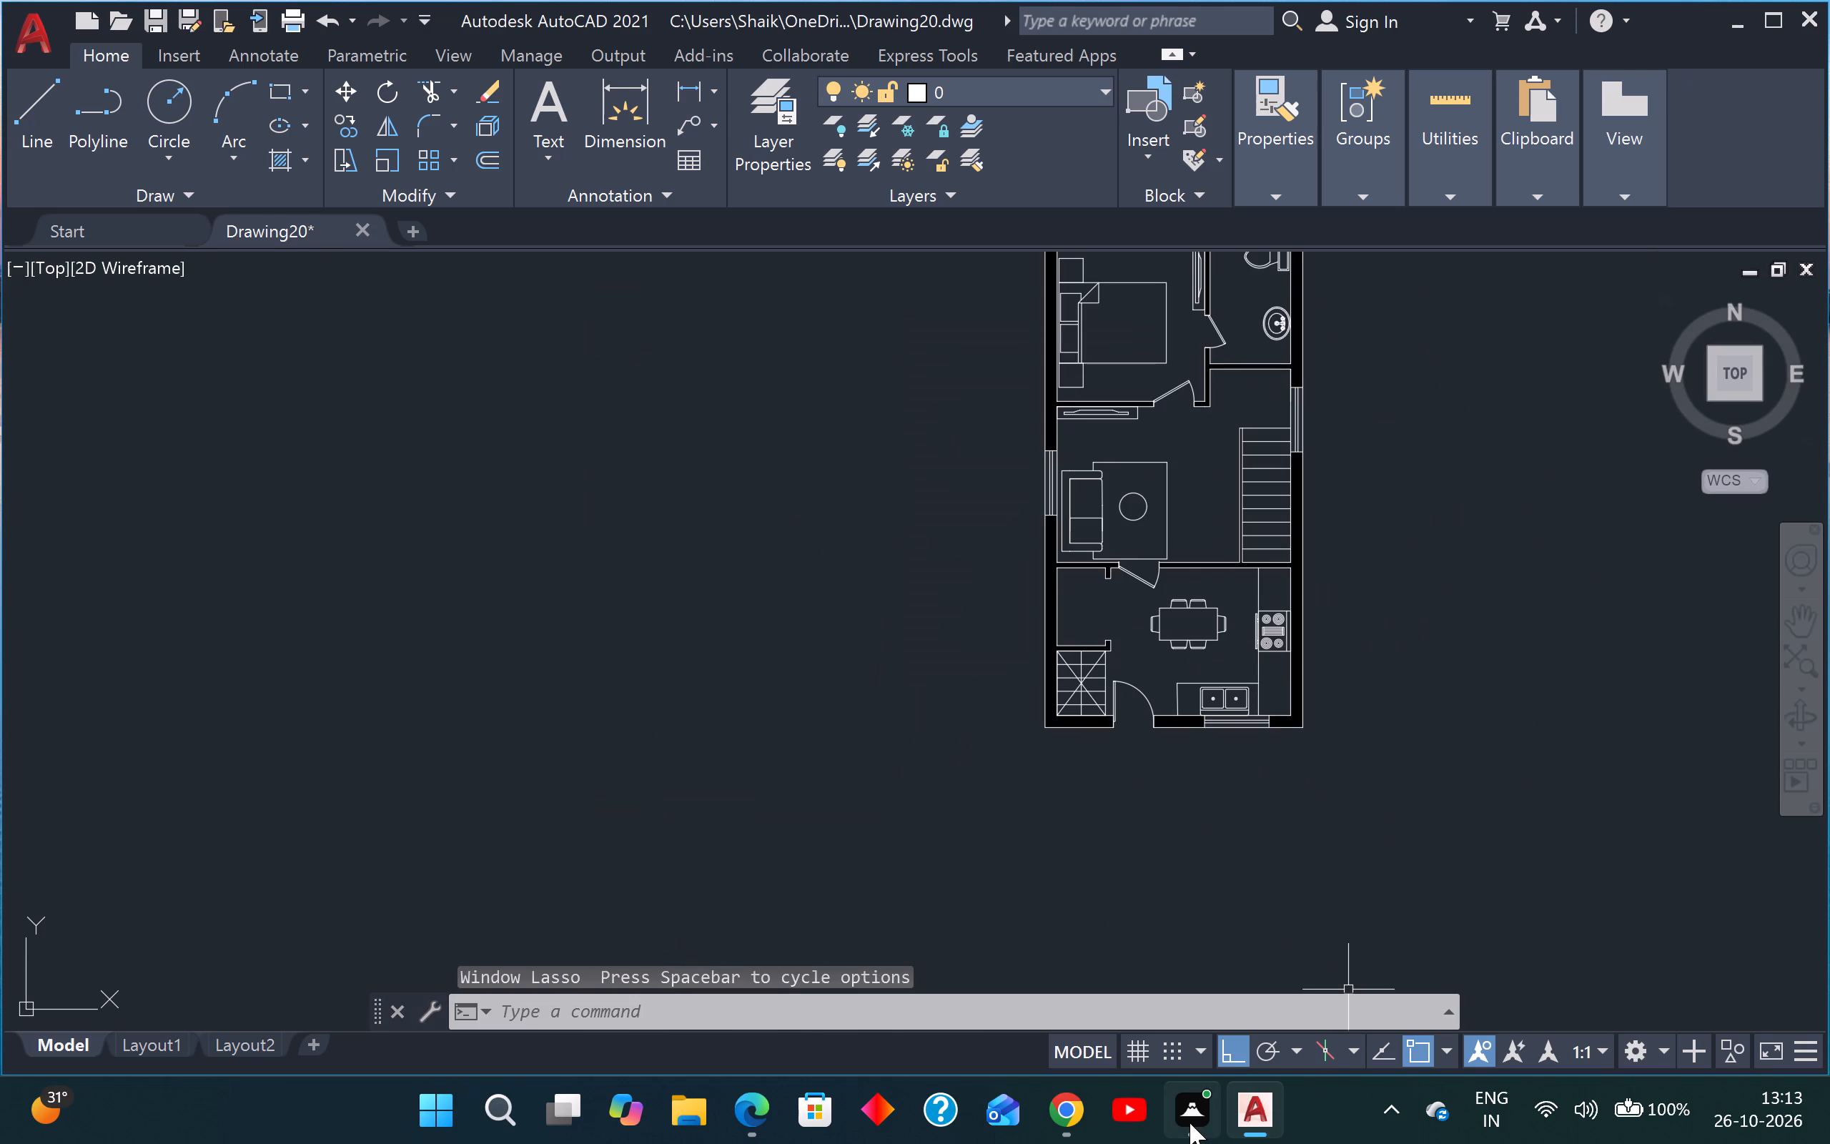